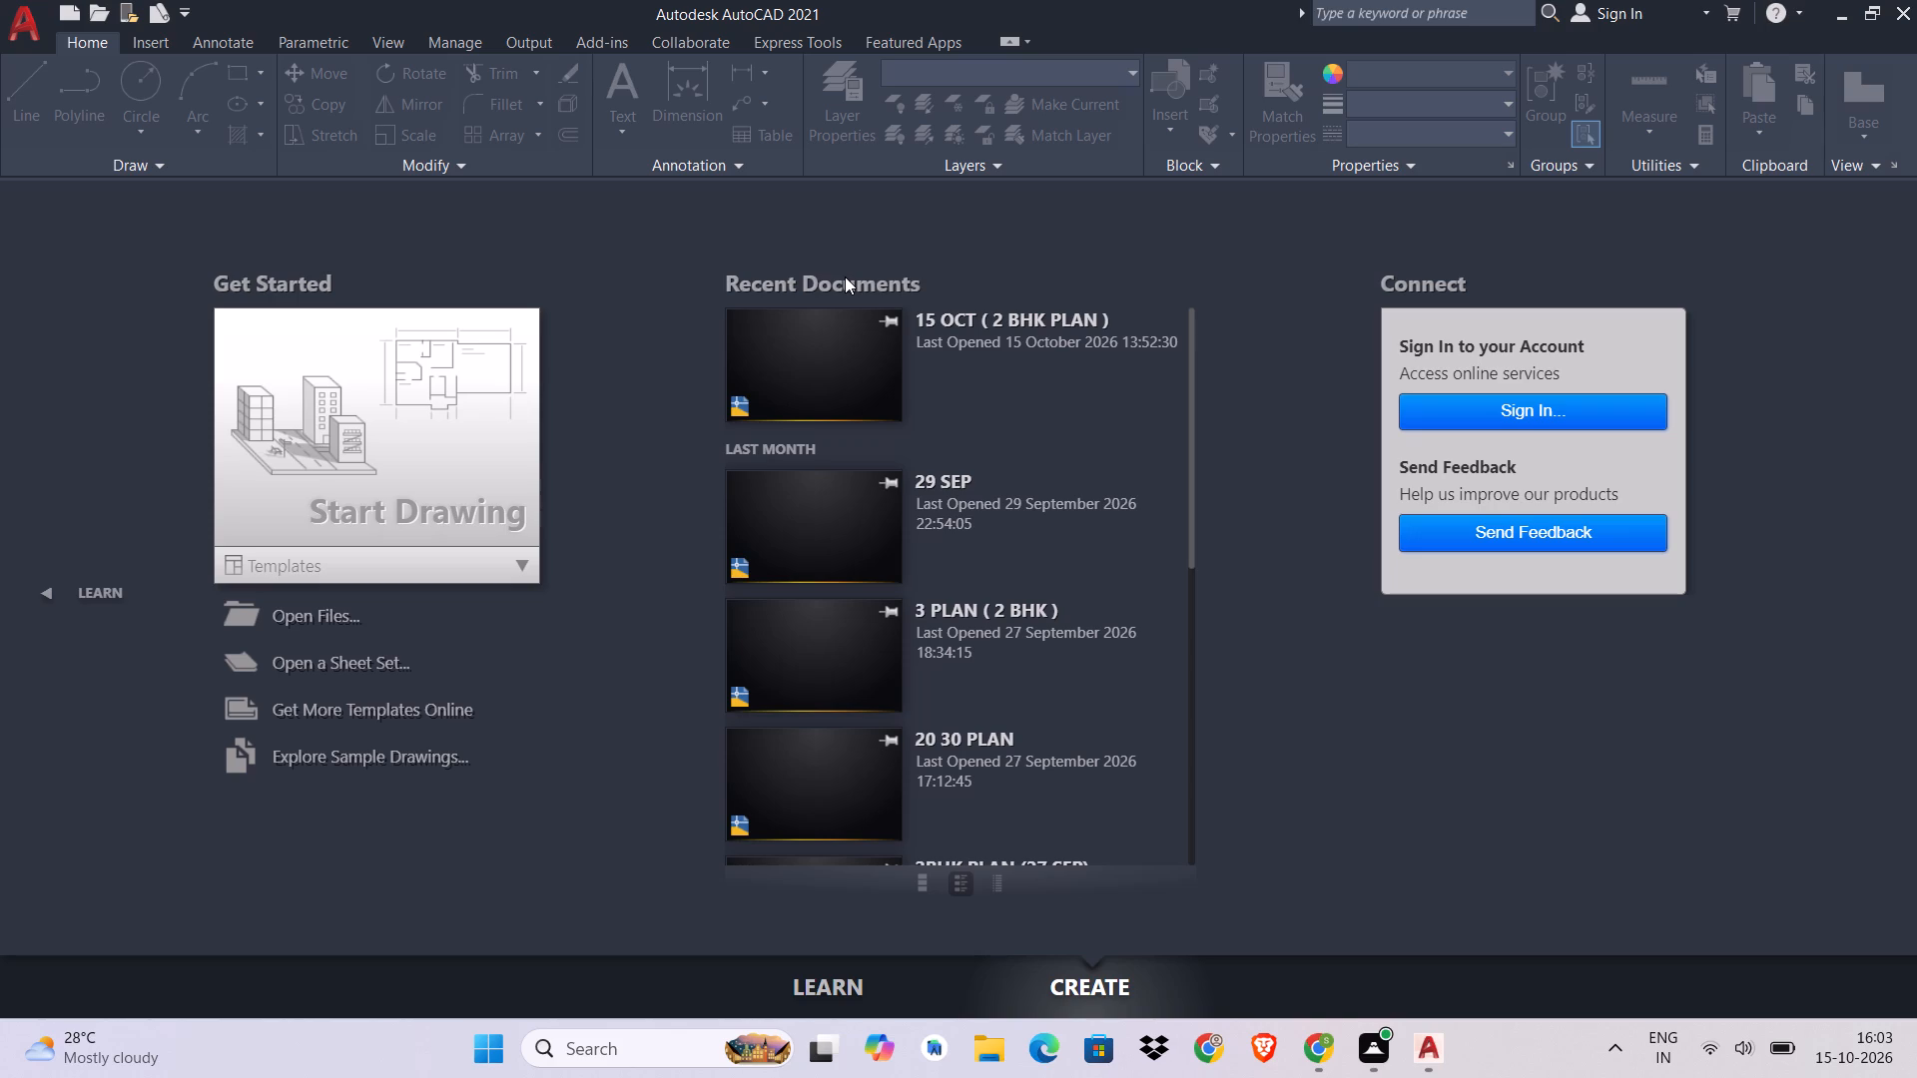
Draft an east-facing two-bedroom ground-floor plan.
Start a new blank drawing.
{"action": "left_click", "coordinate": [485, 512]}
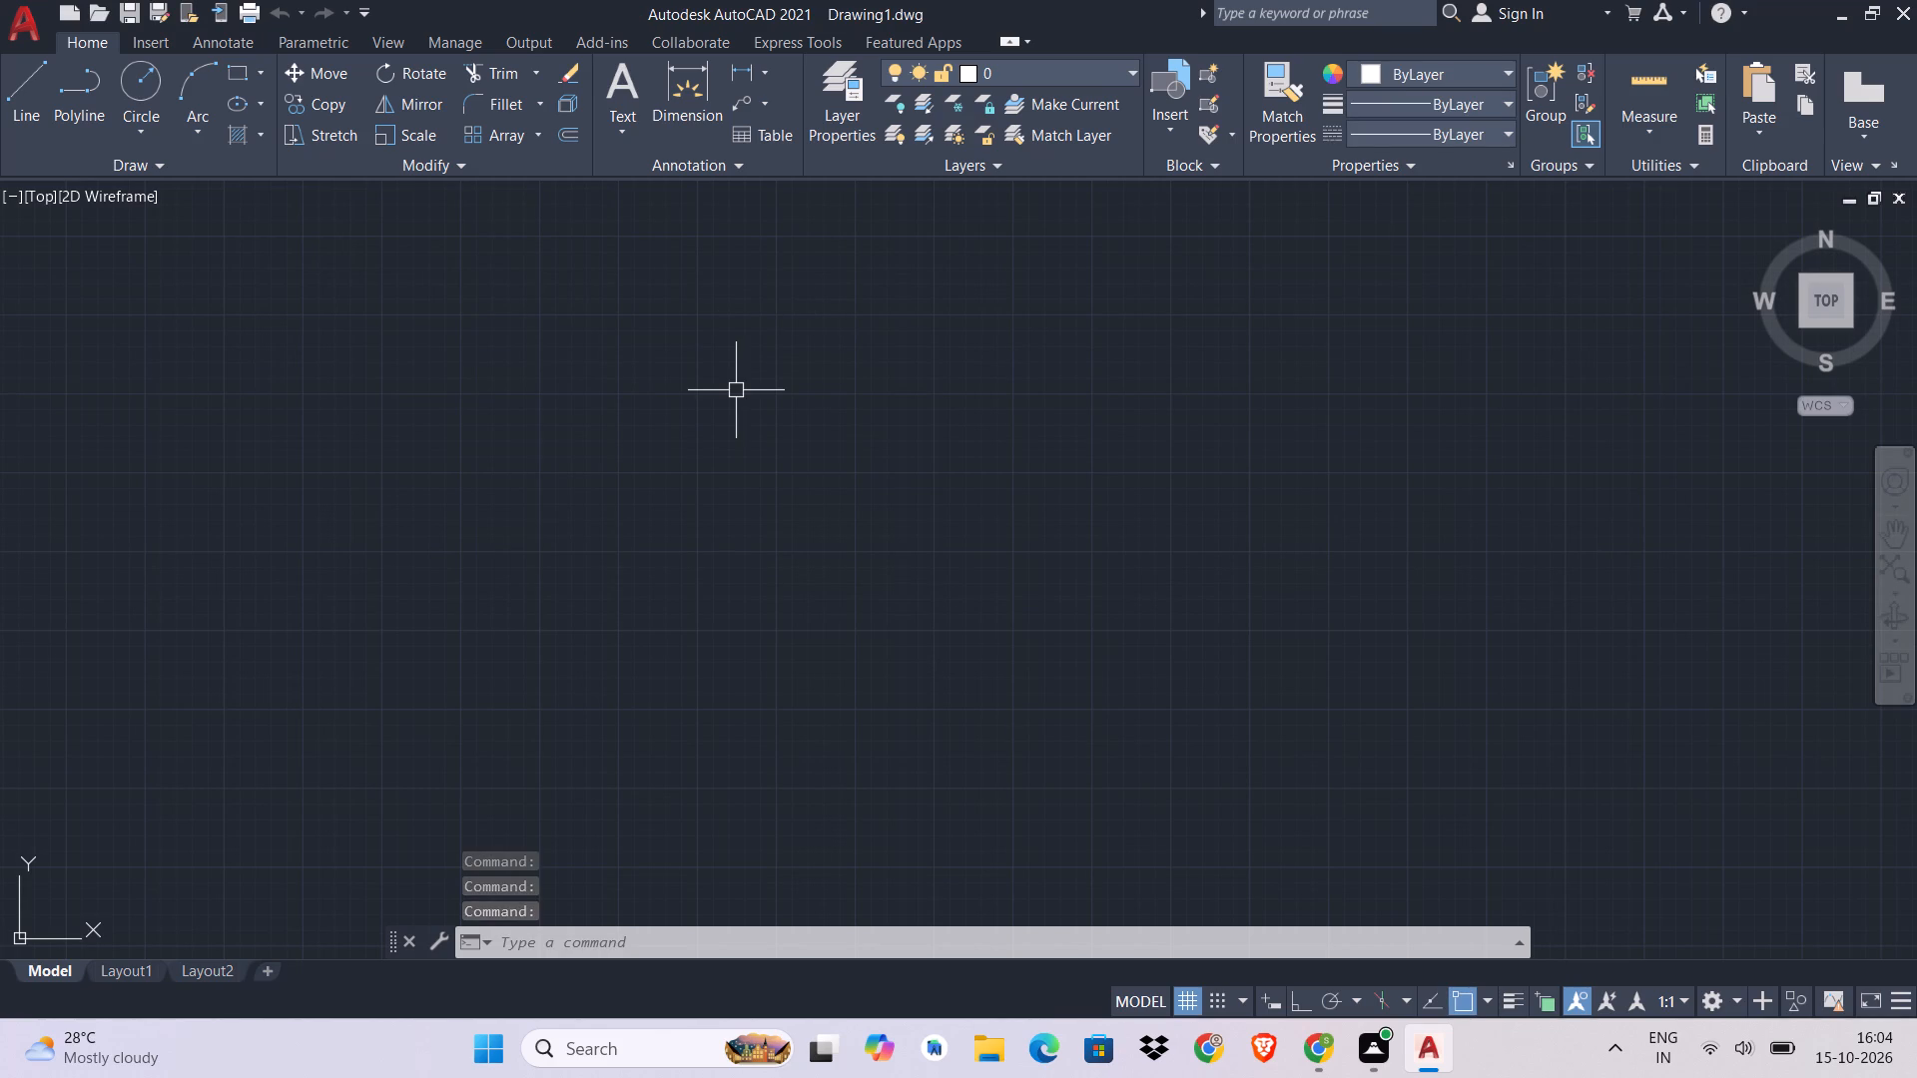
Configure the drawing units to the Architectural length type with inches as the insertion scale.
{"action": "type", "text": "UN"}
{"action": "key", "text": "space"}
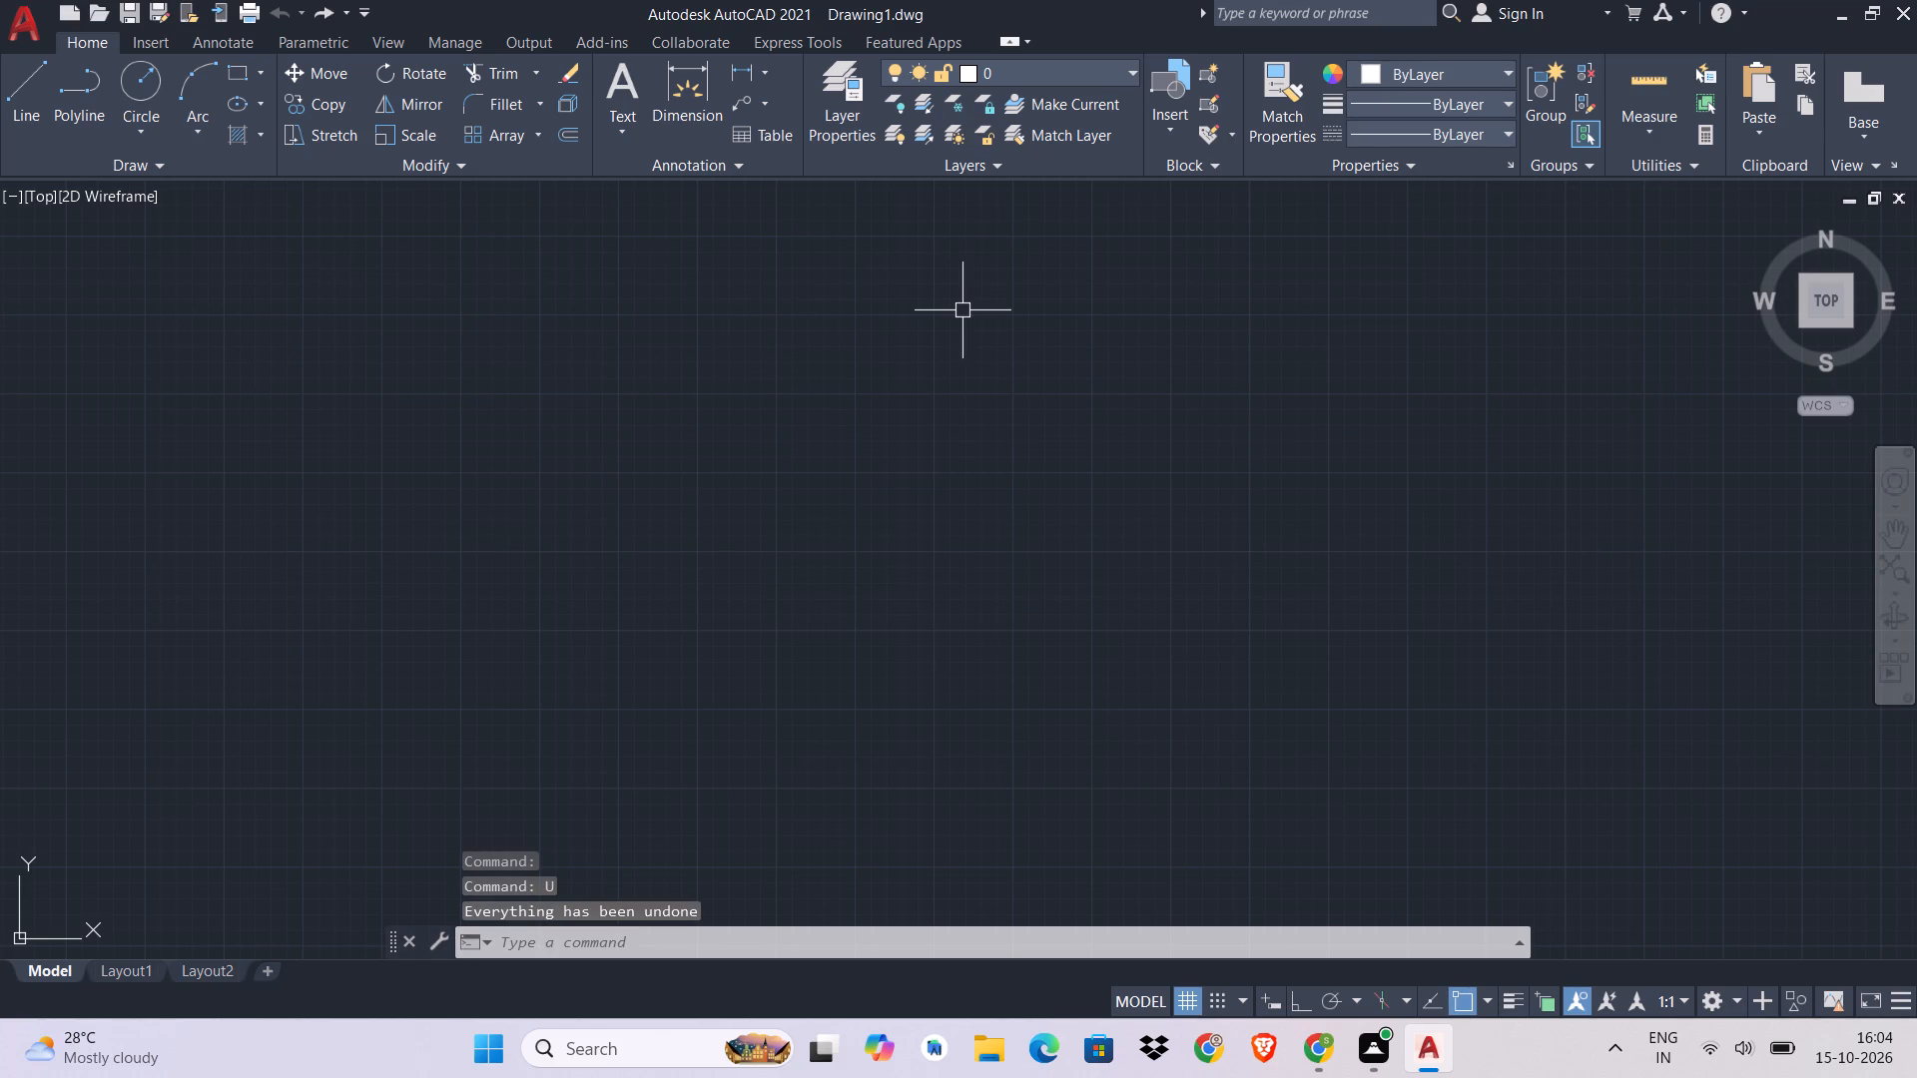
{"action": "type", "text": "UN"}
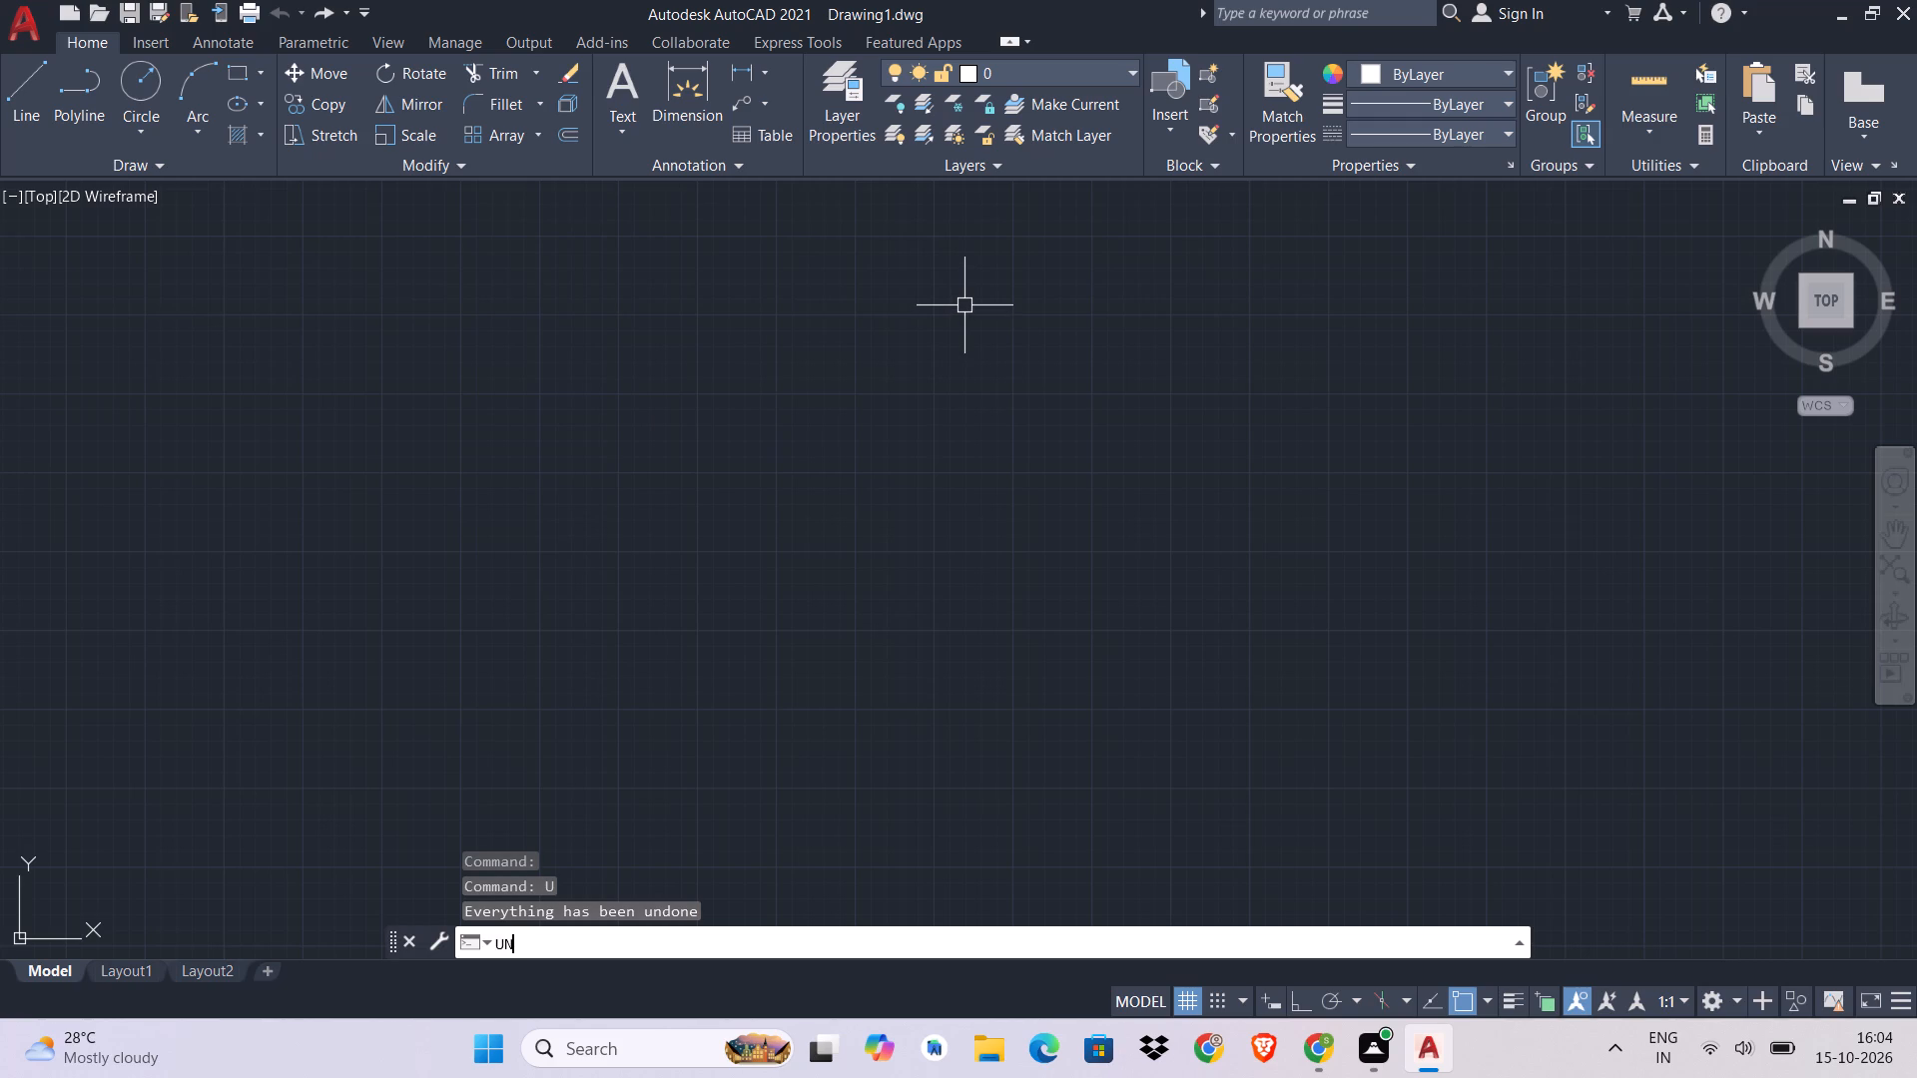
{"action": "key", "text": "space"}
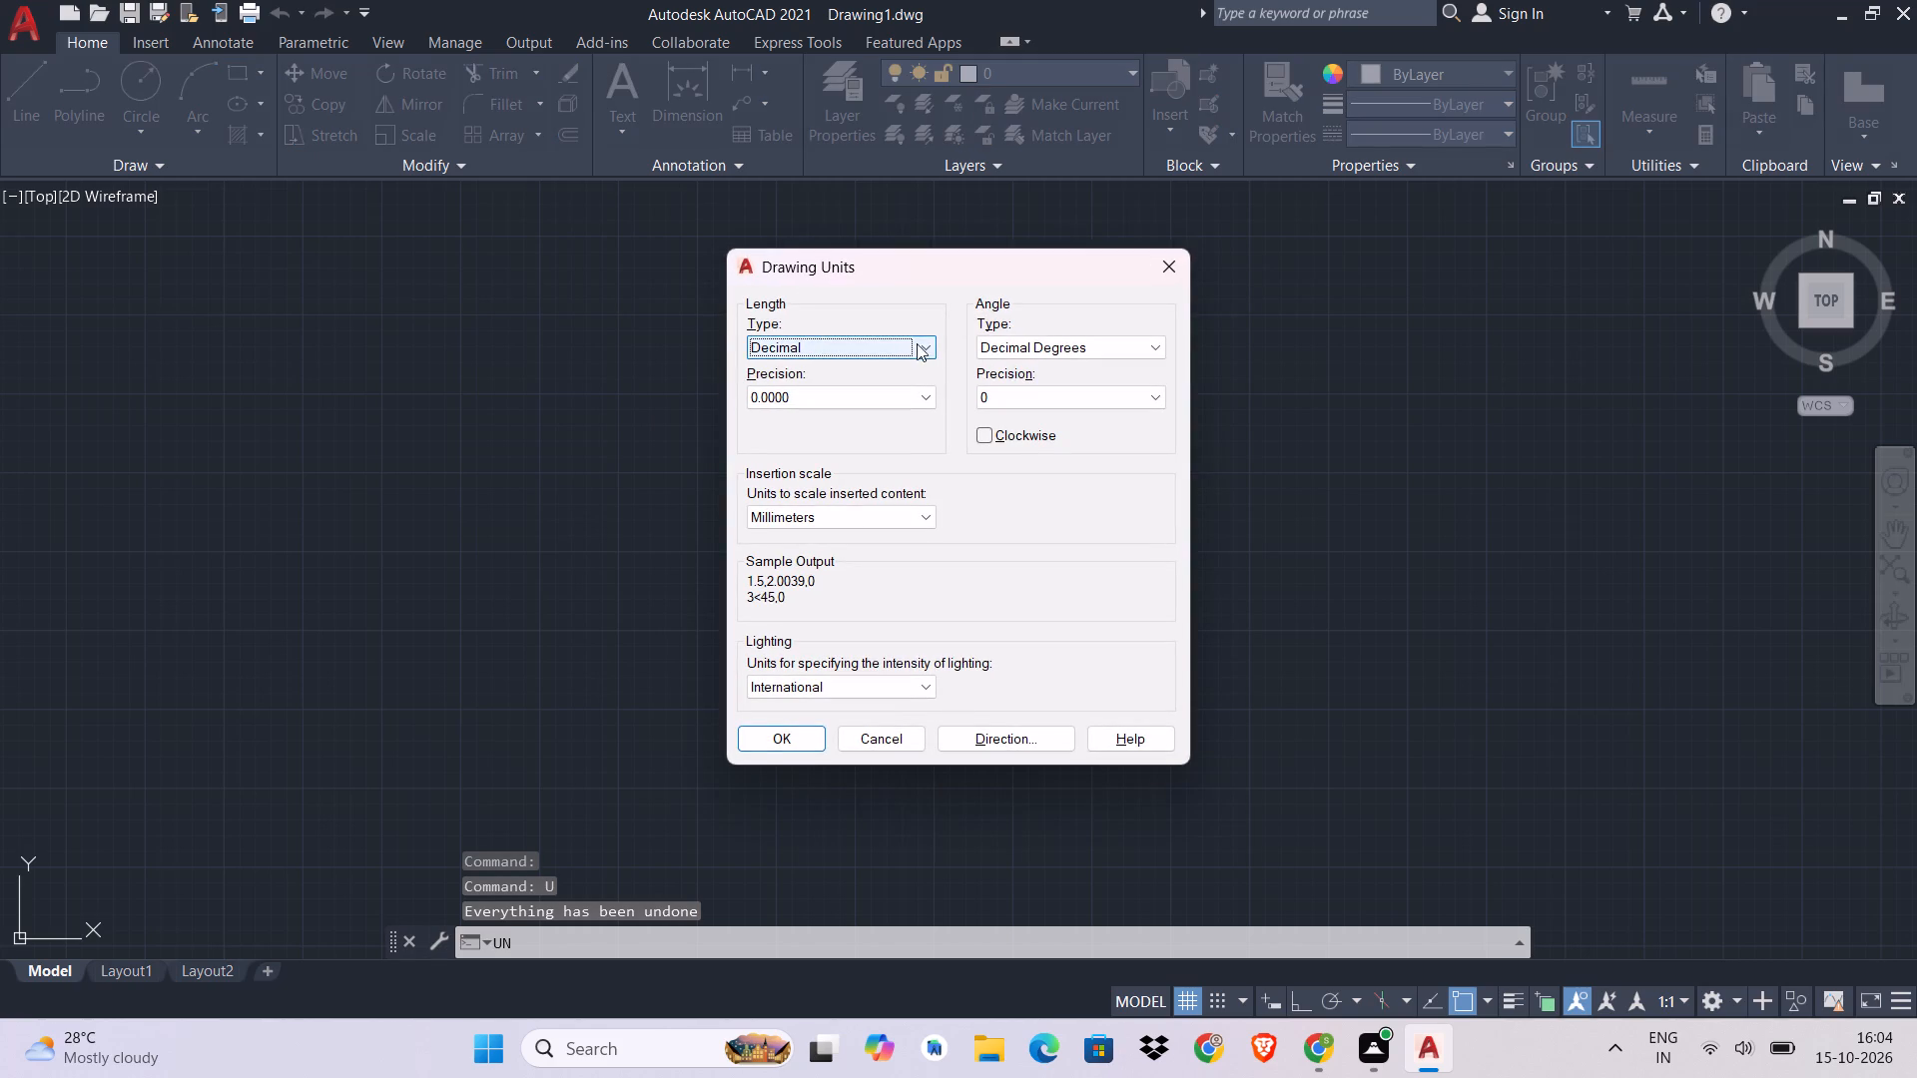
{"action": "left_click", "coordinate": [928, 346]}
{"action": "left_click", "coordinate": [888, 365]}
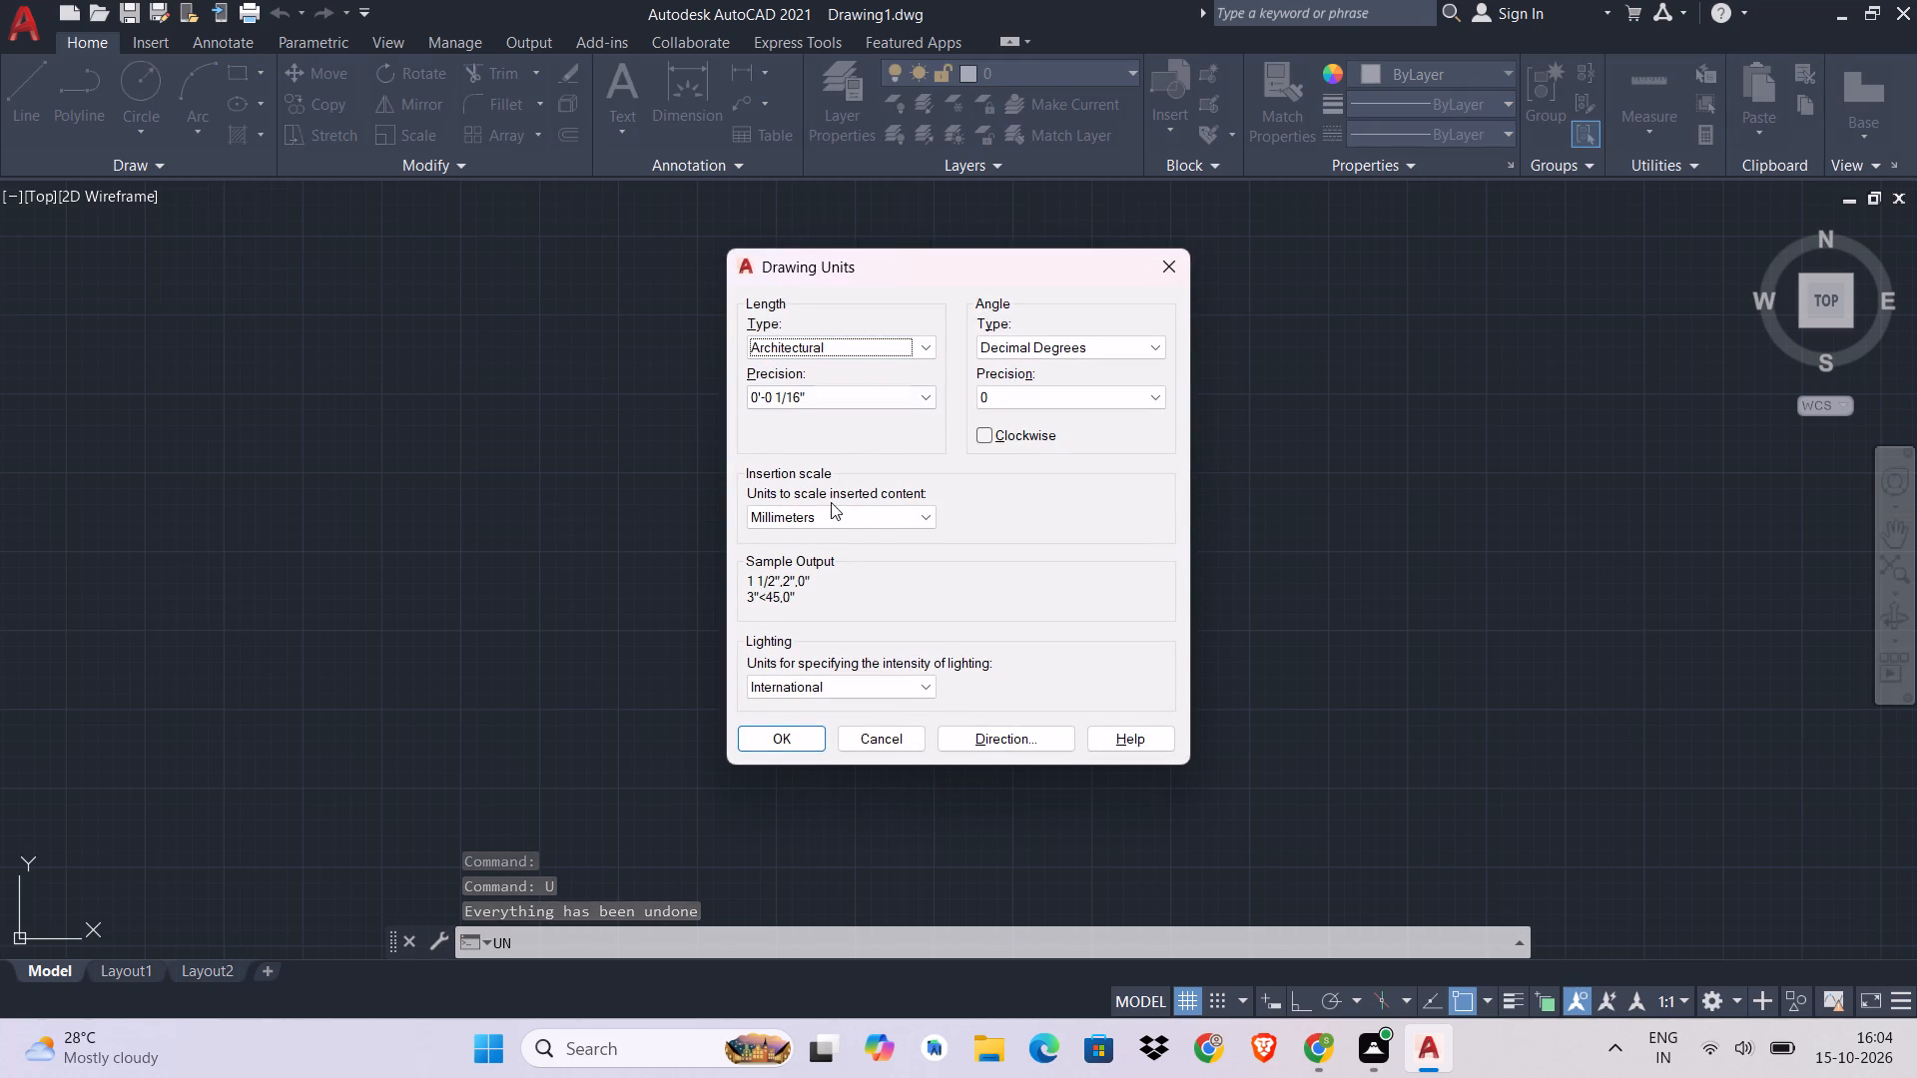
{"action": "left_click", "coordinate": [870, 522]}
{"action": "left_click", "coordinate": [807, 553]}
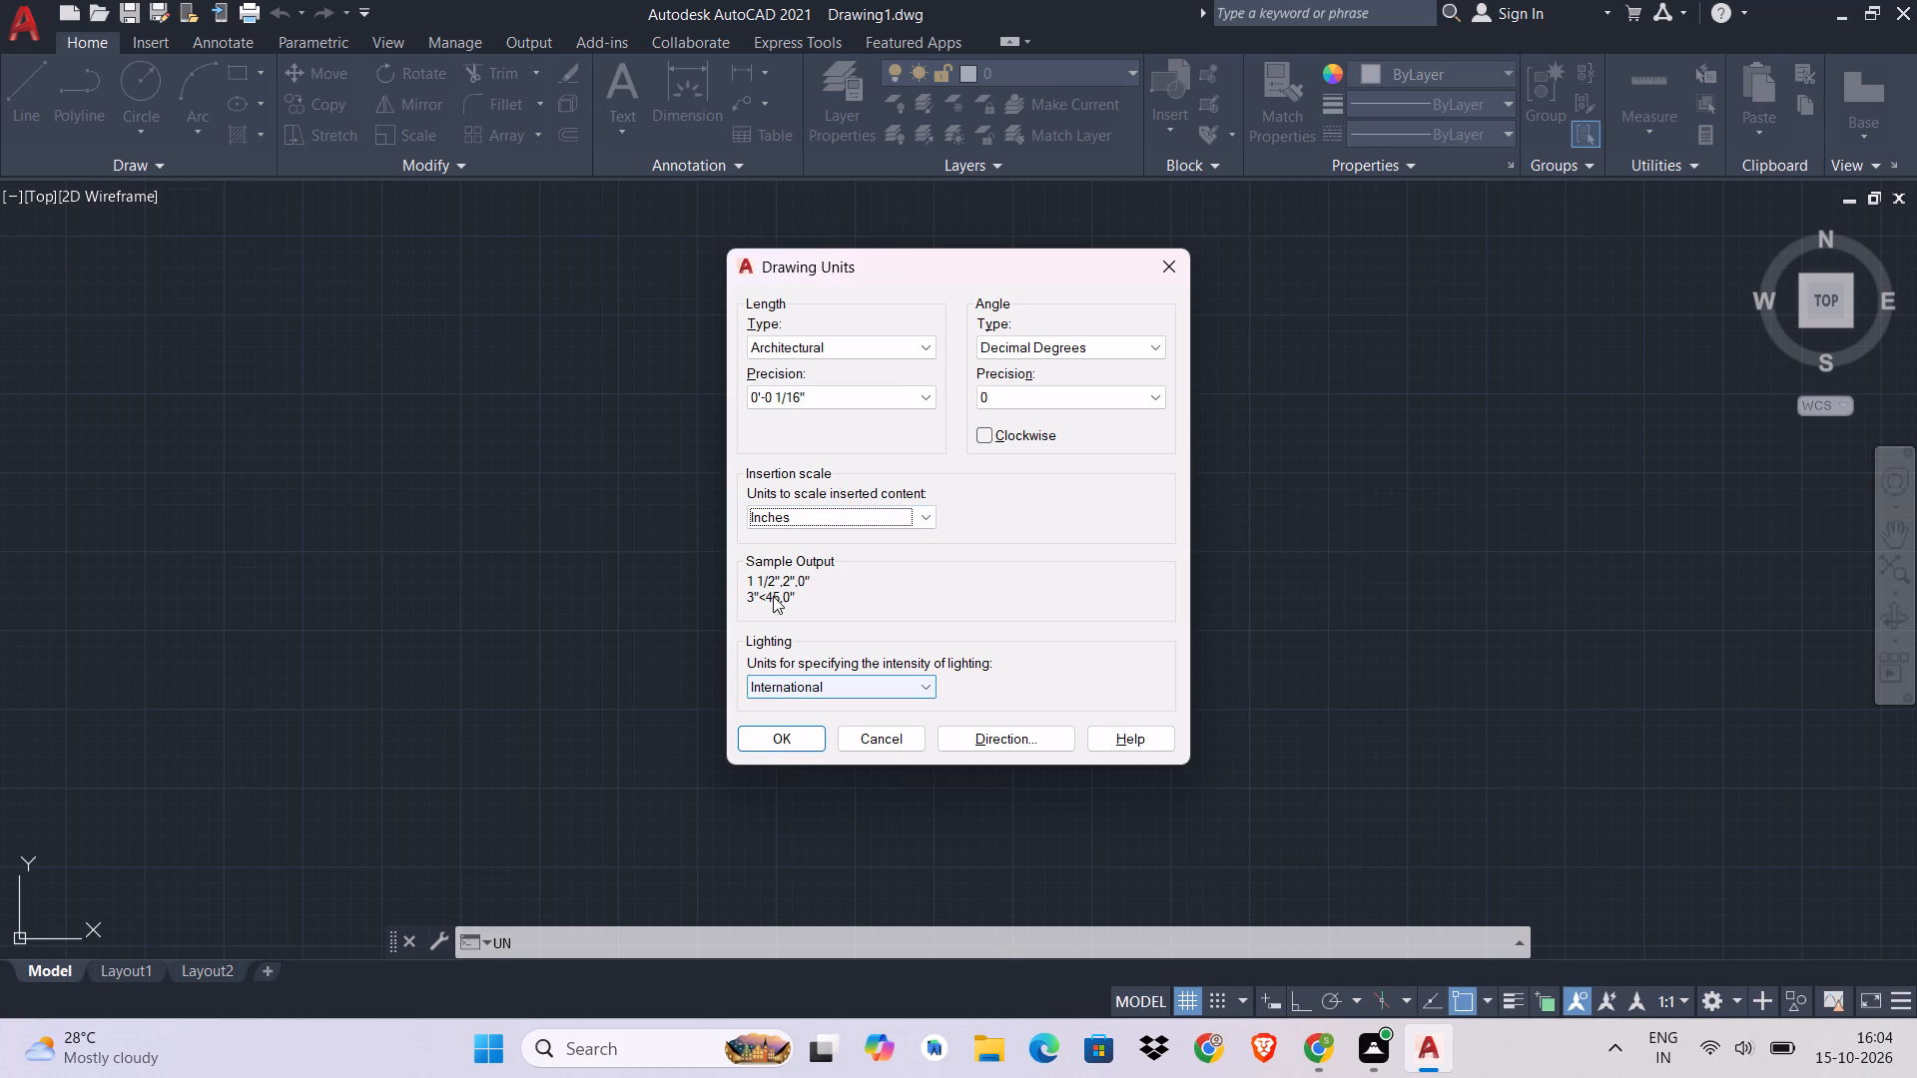
{"action": "left_click", "coordinate": [846, 393]}
{"action": "left_click", "coordinate": [838, 422]}
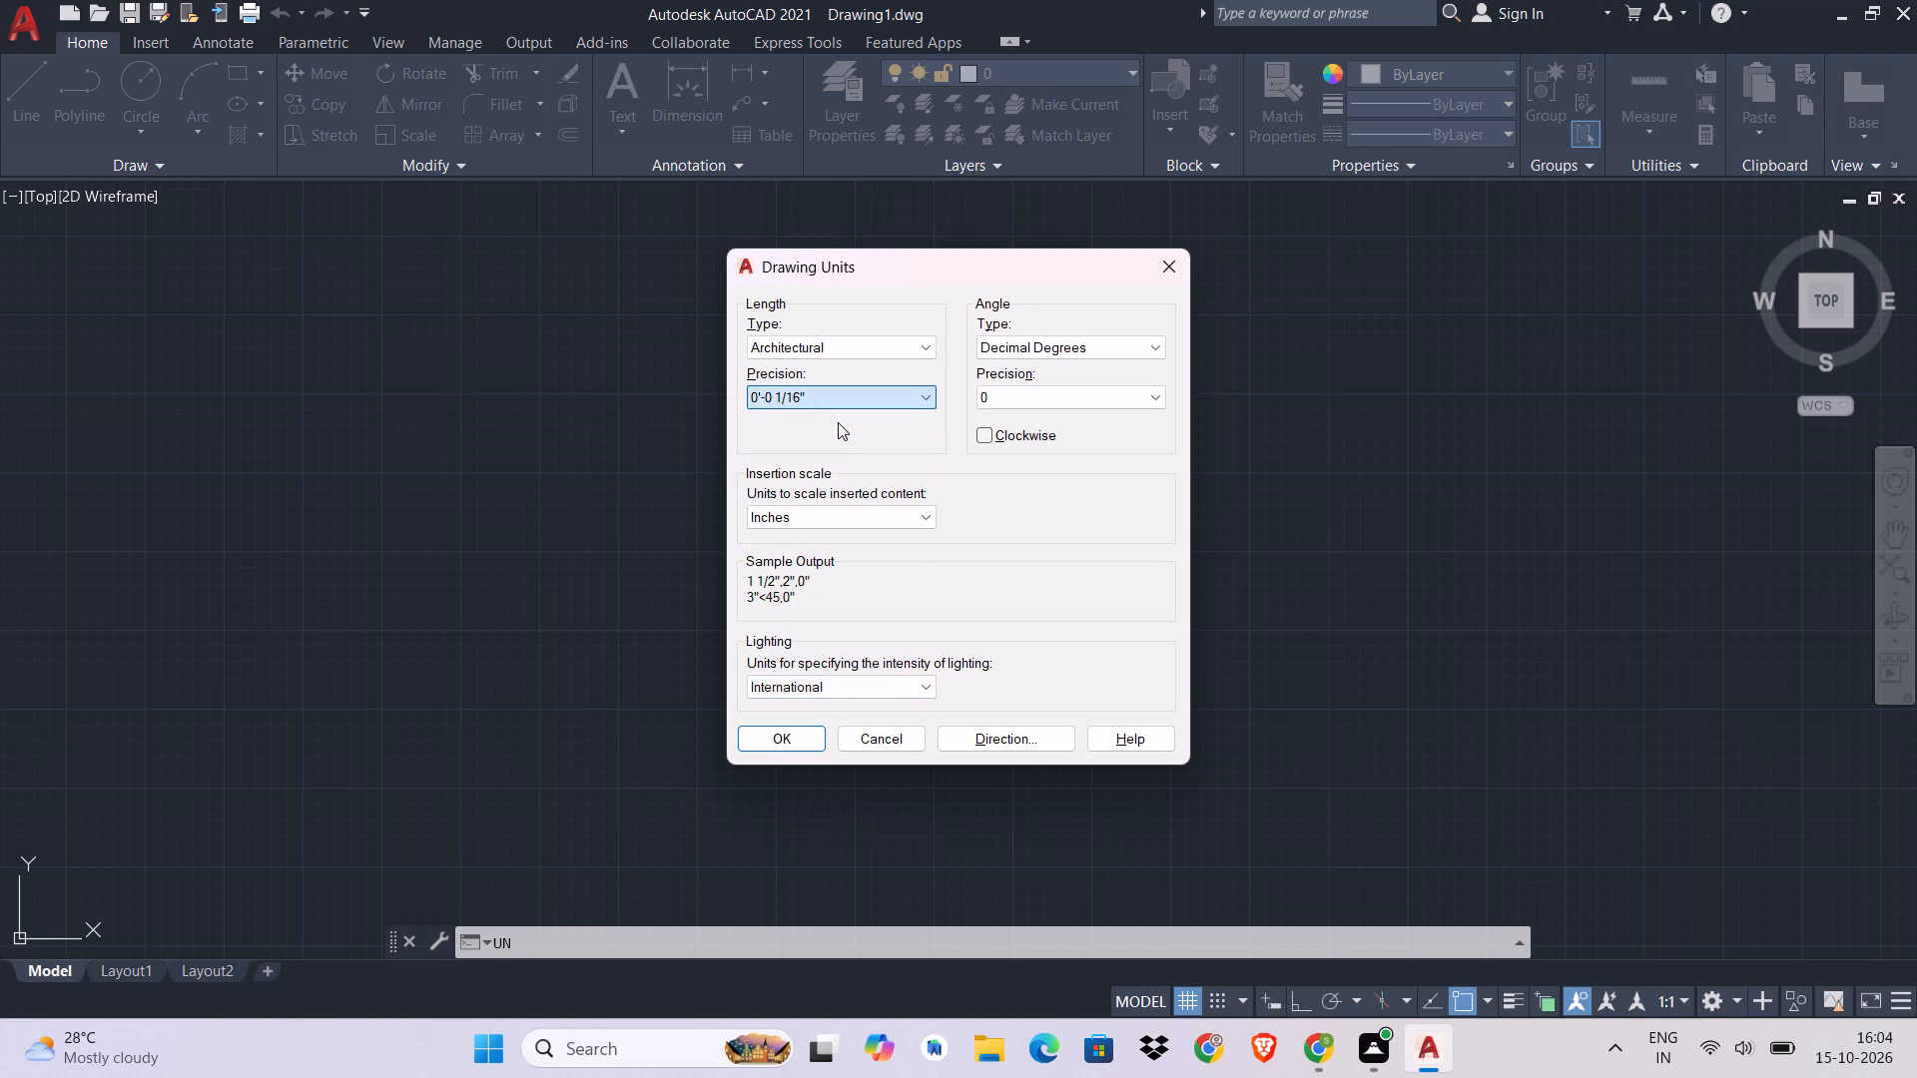
{"action": "left_click", "coordinate": [787, 749]}
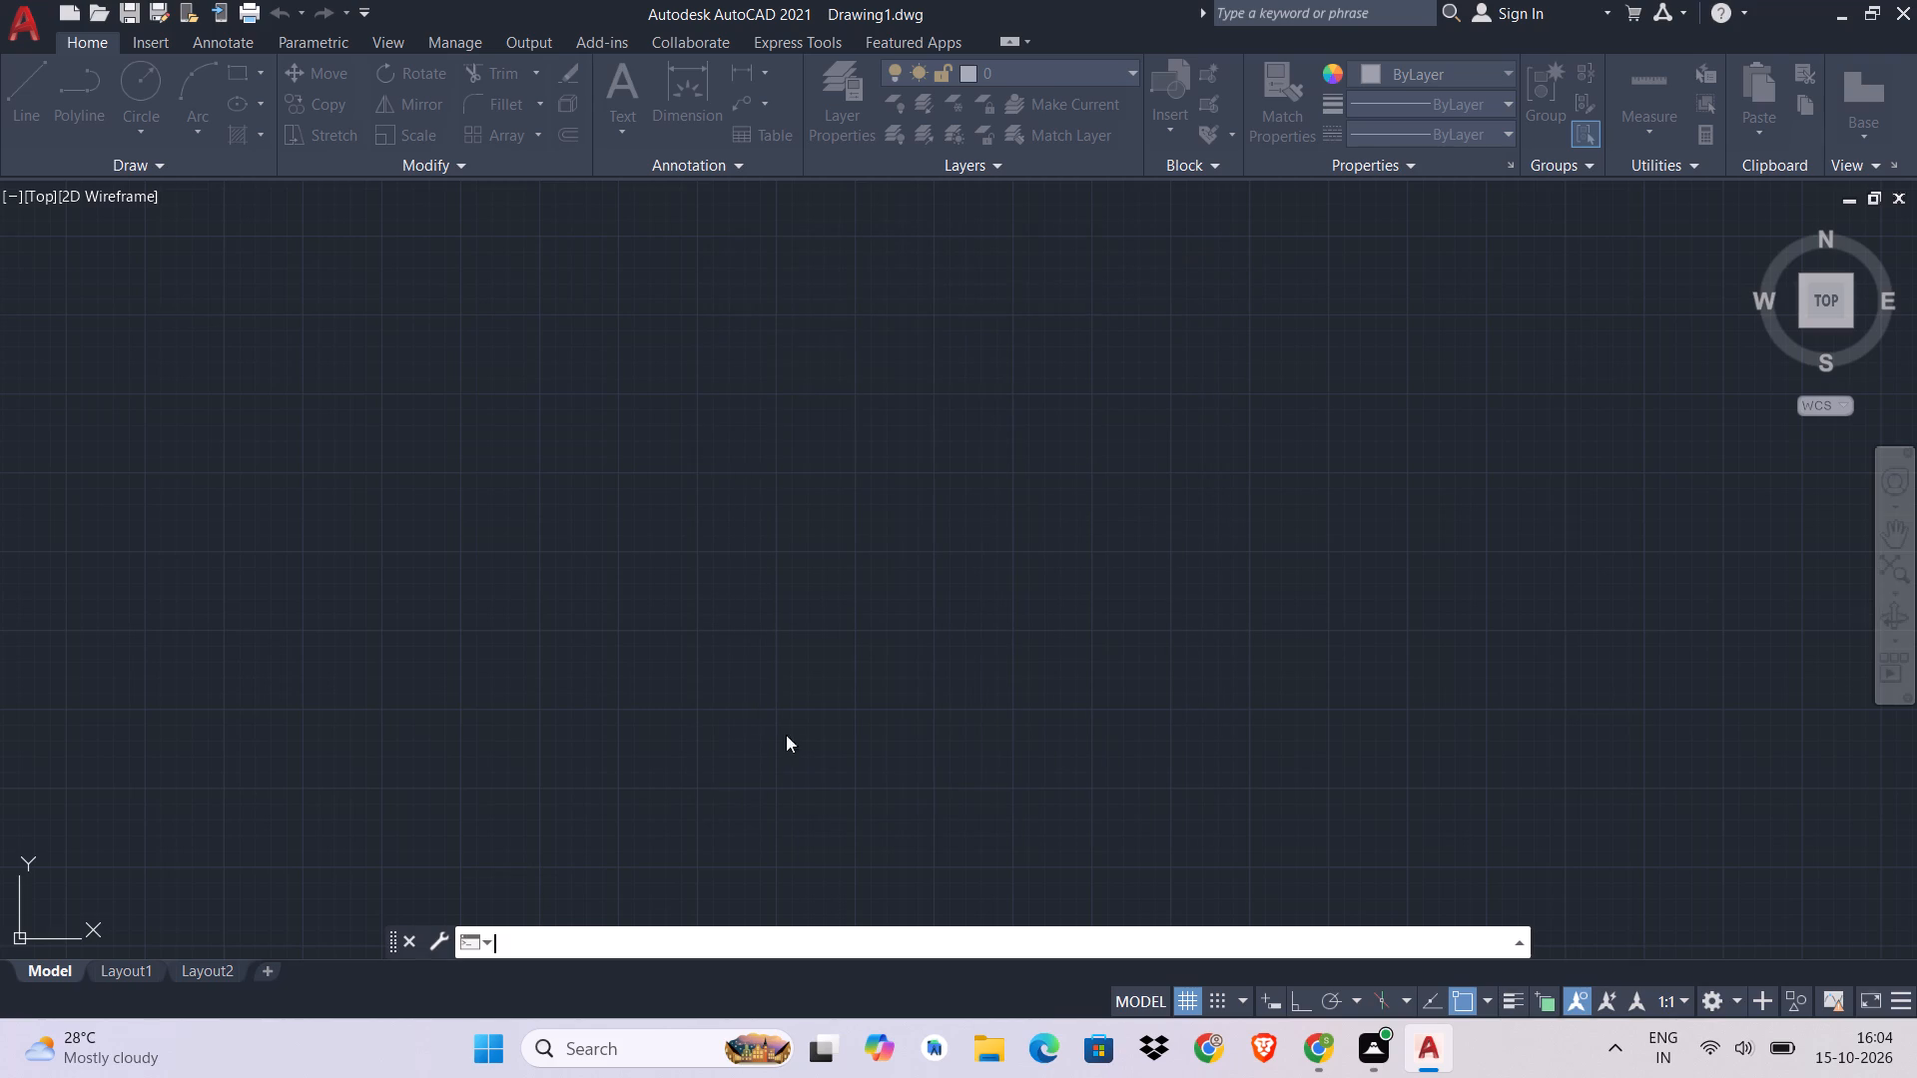
Modify the ISO-25 dimension style to use Architectural primary units with 0'-0" precision, and set it as the current style.
{"action": "type", "text": "D"}
{"action": "key", "text": "space"}
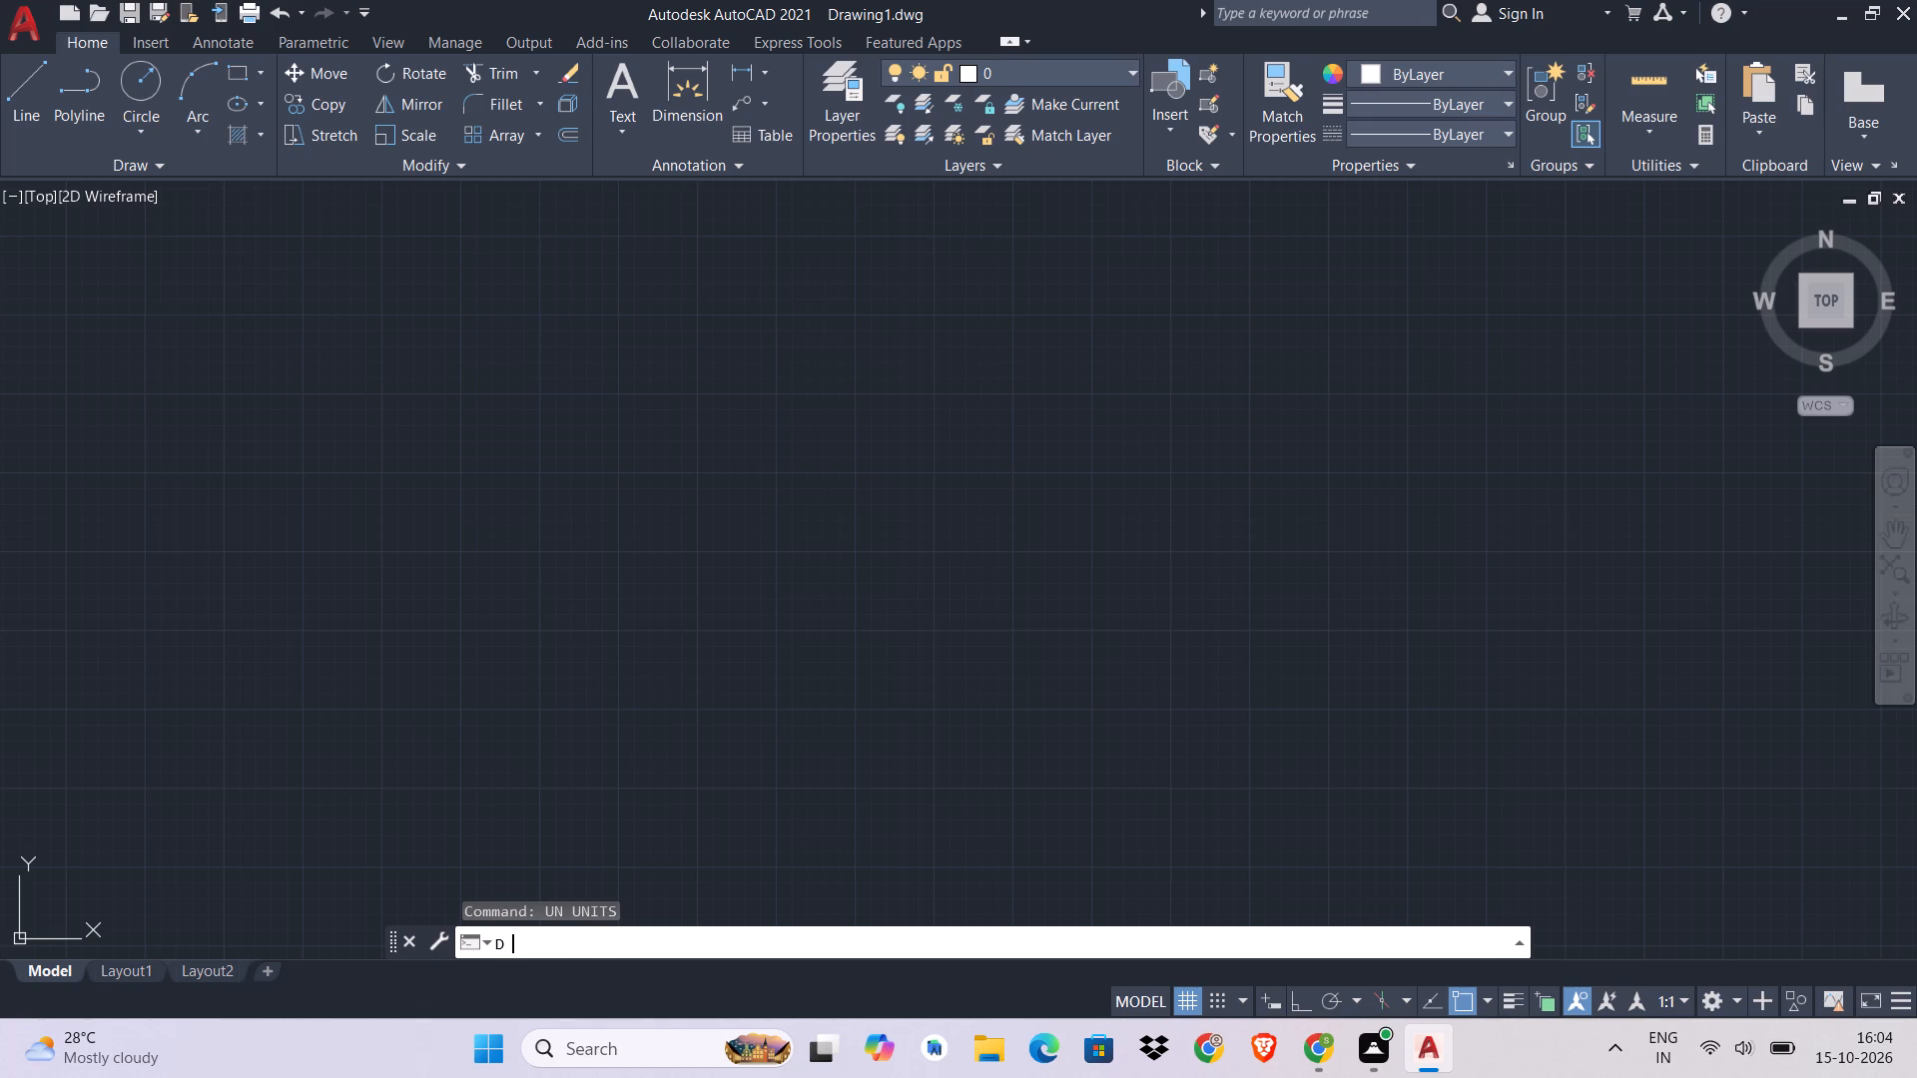
{"action": "left_click", "coordinate": [1231, 467]}
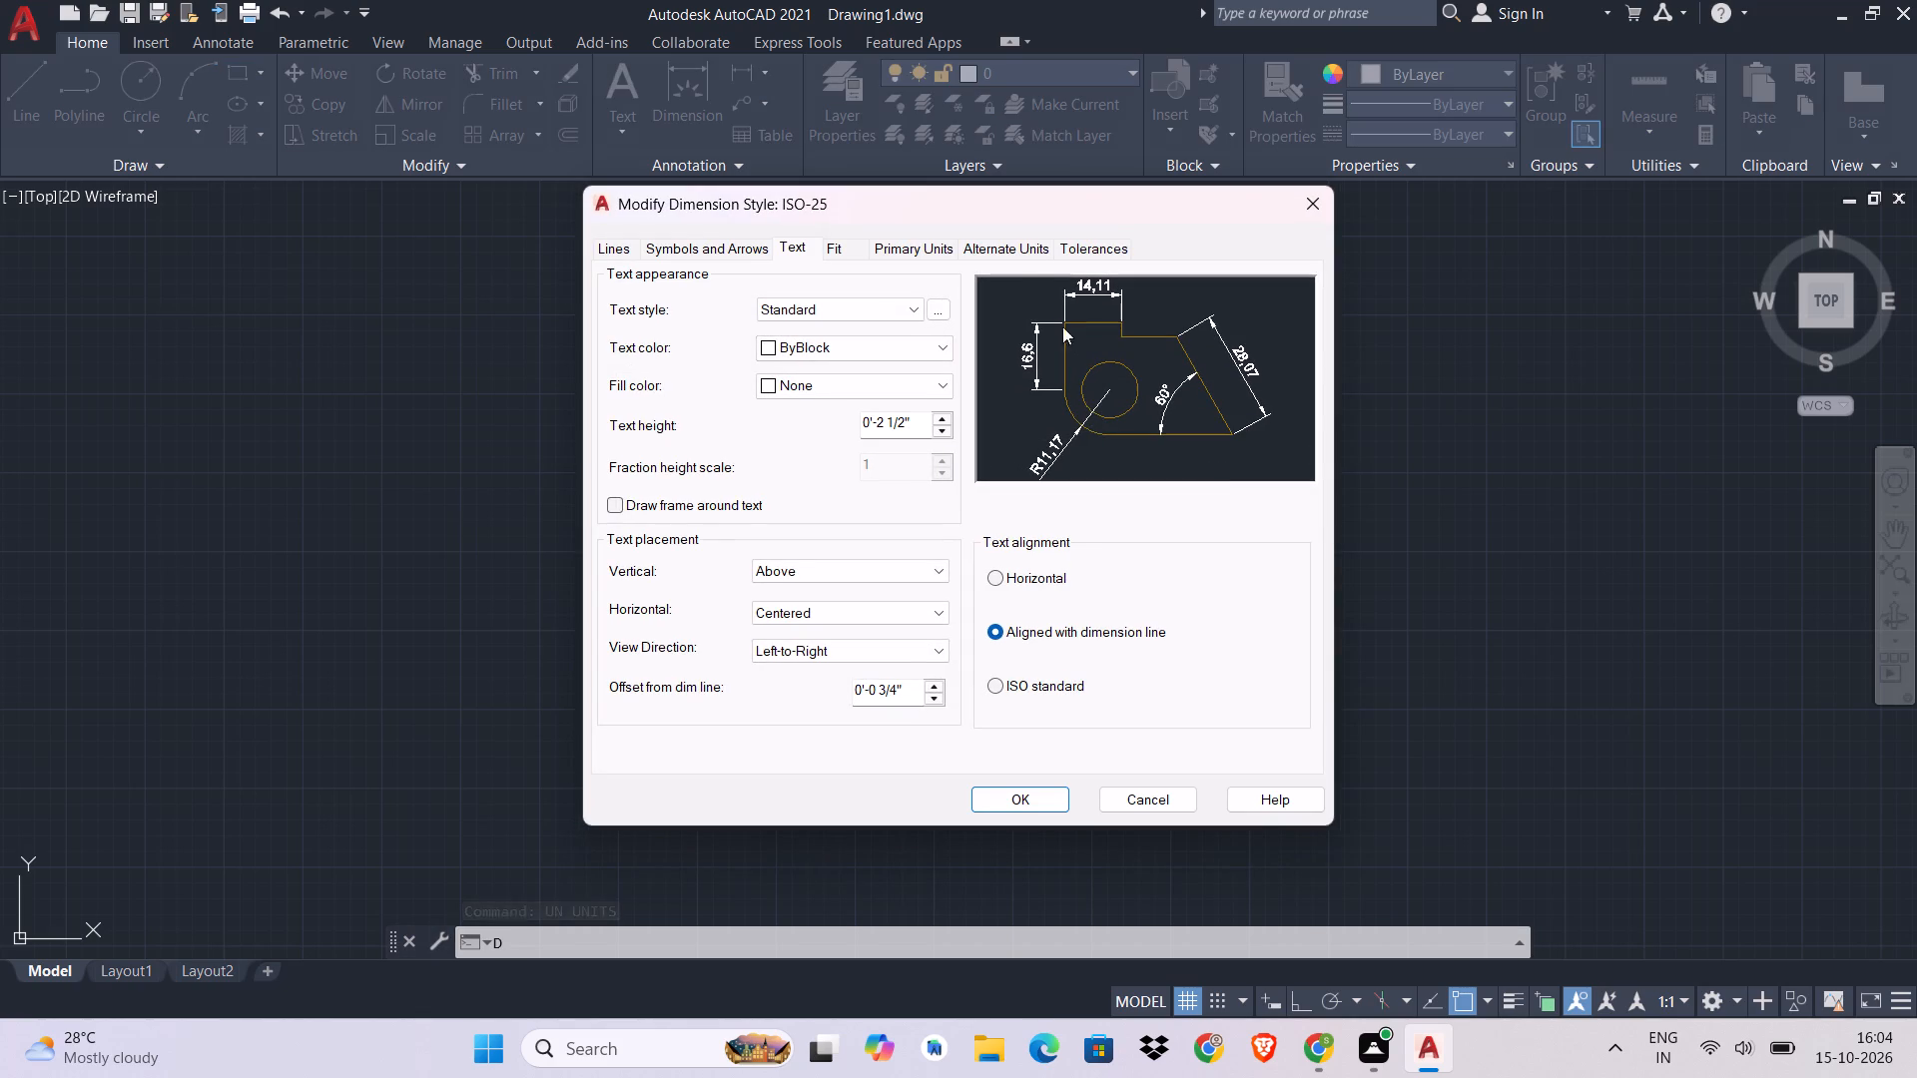
{"action": "left_click", "coordinate": [908, 241]}
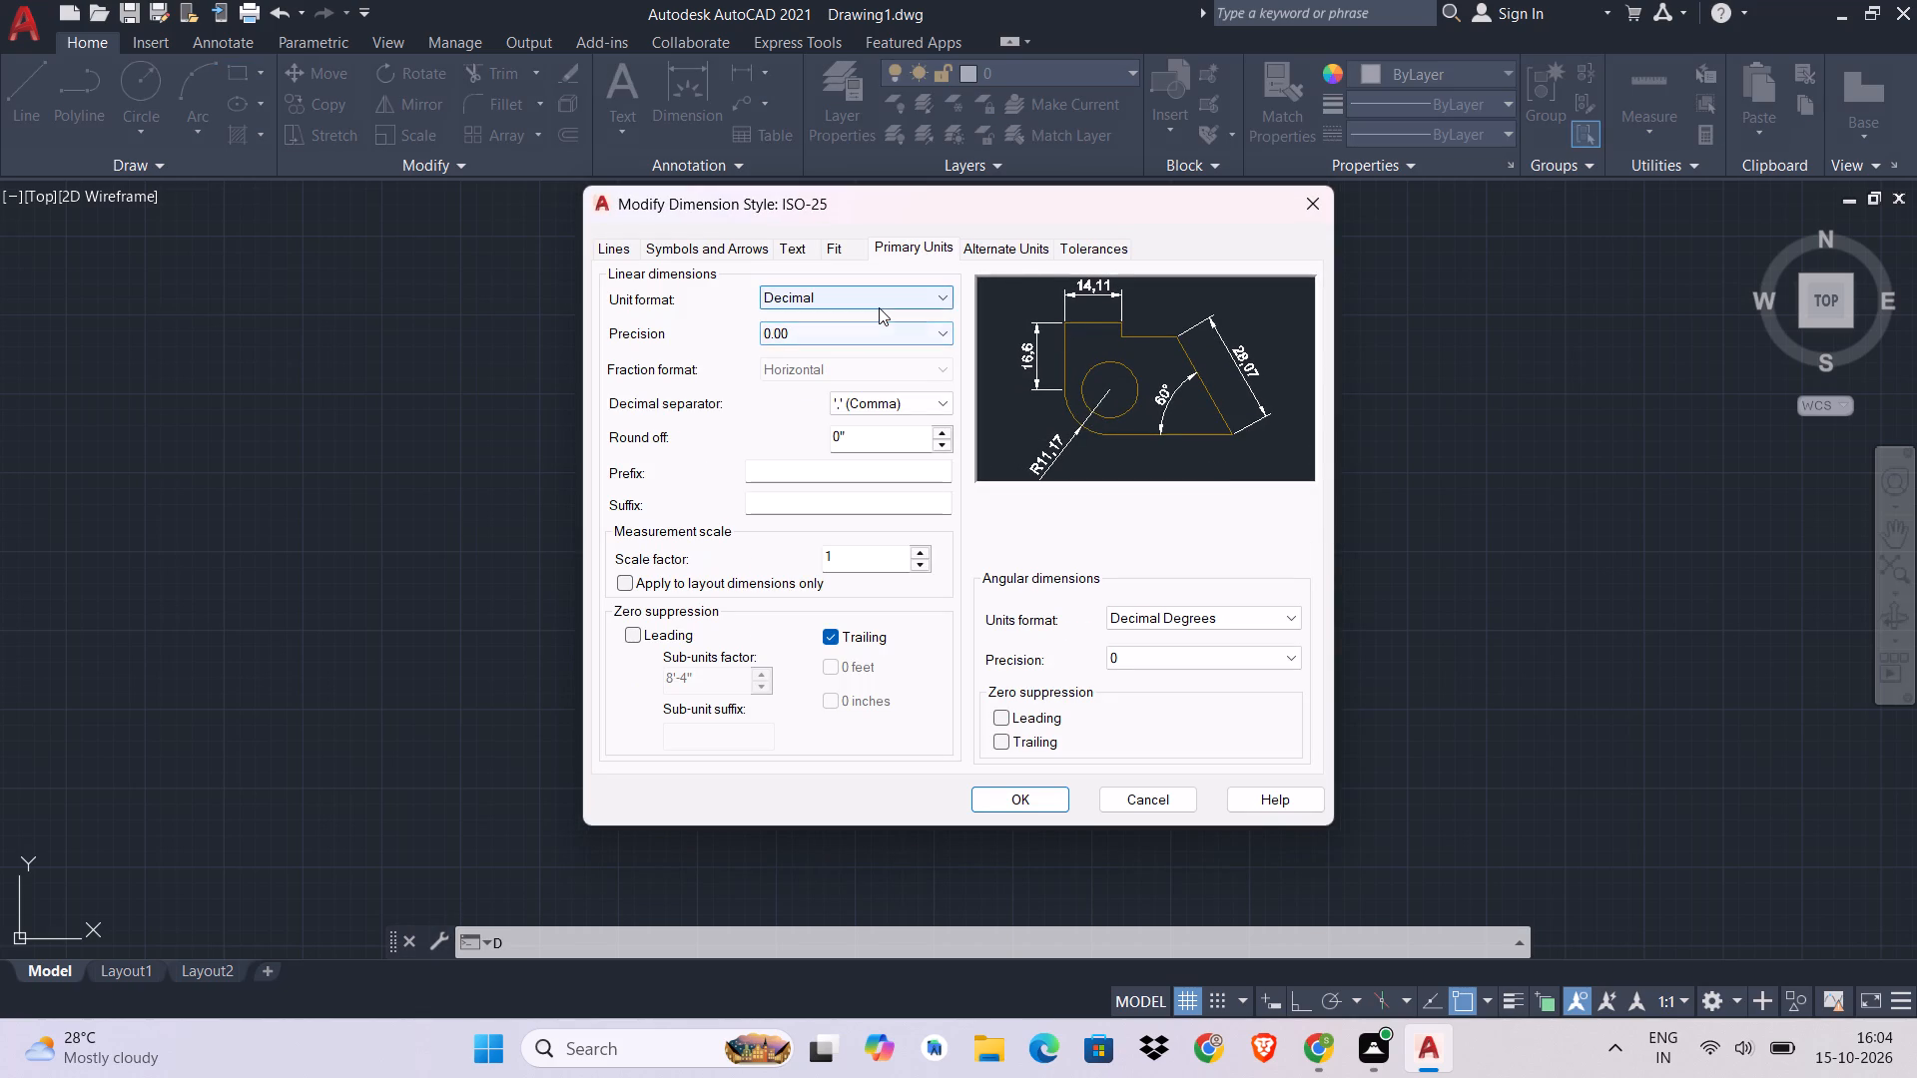
{"action": "left_click", "coordinate": [879, 307]}
{"action": "left_click", "coordinate": [884, 359]}
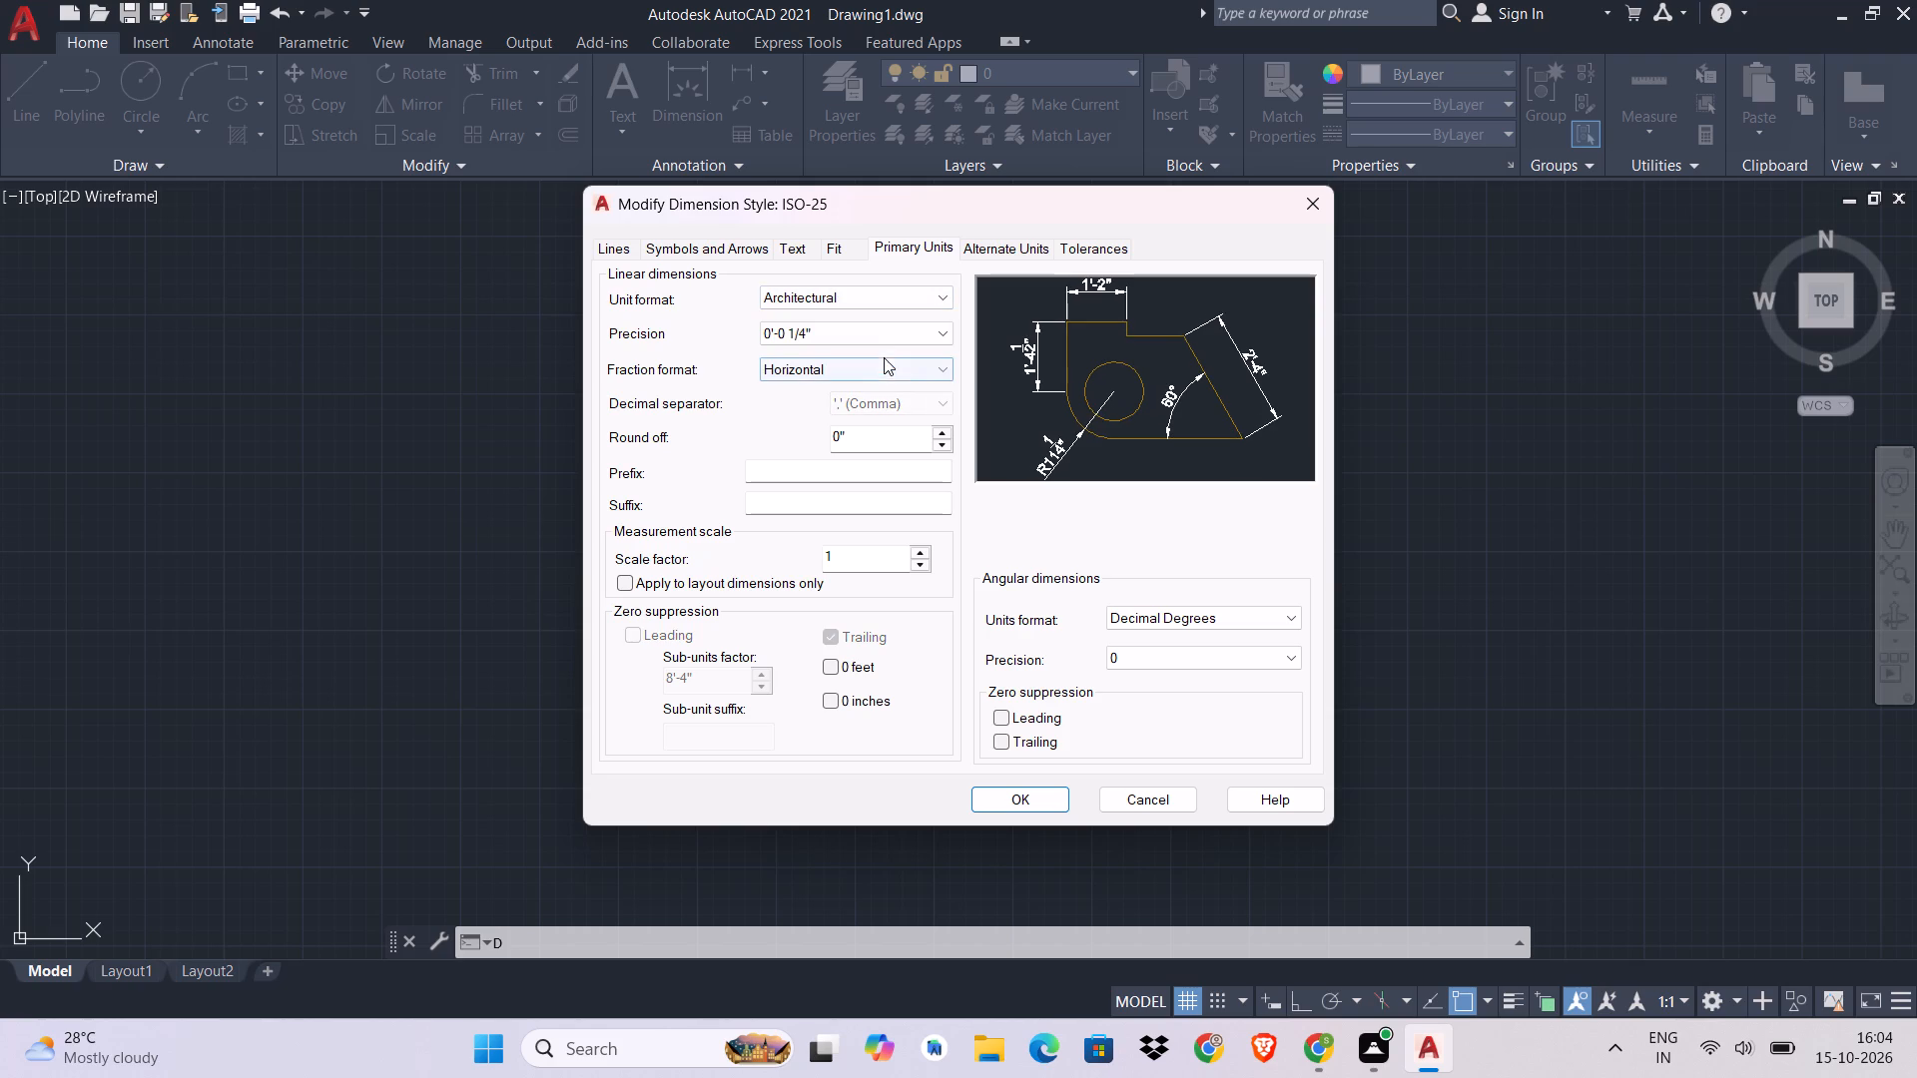
{"action": "left_click", "coordinate": [887, 337]}
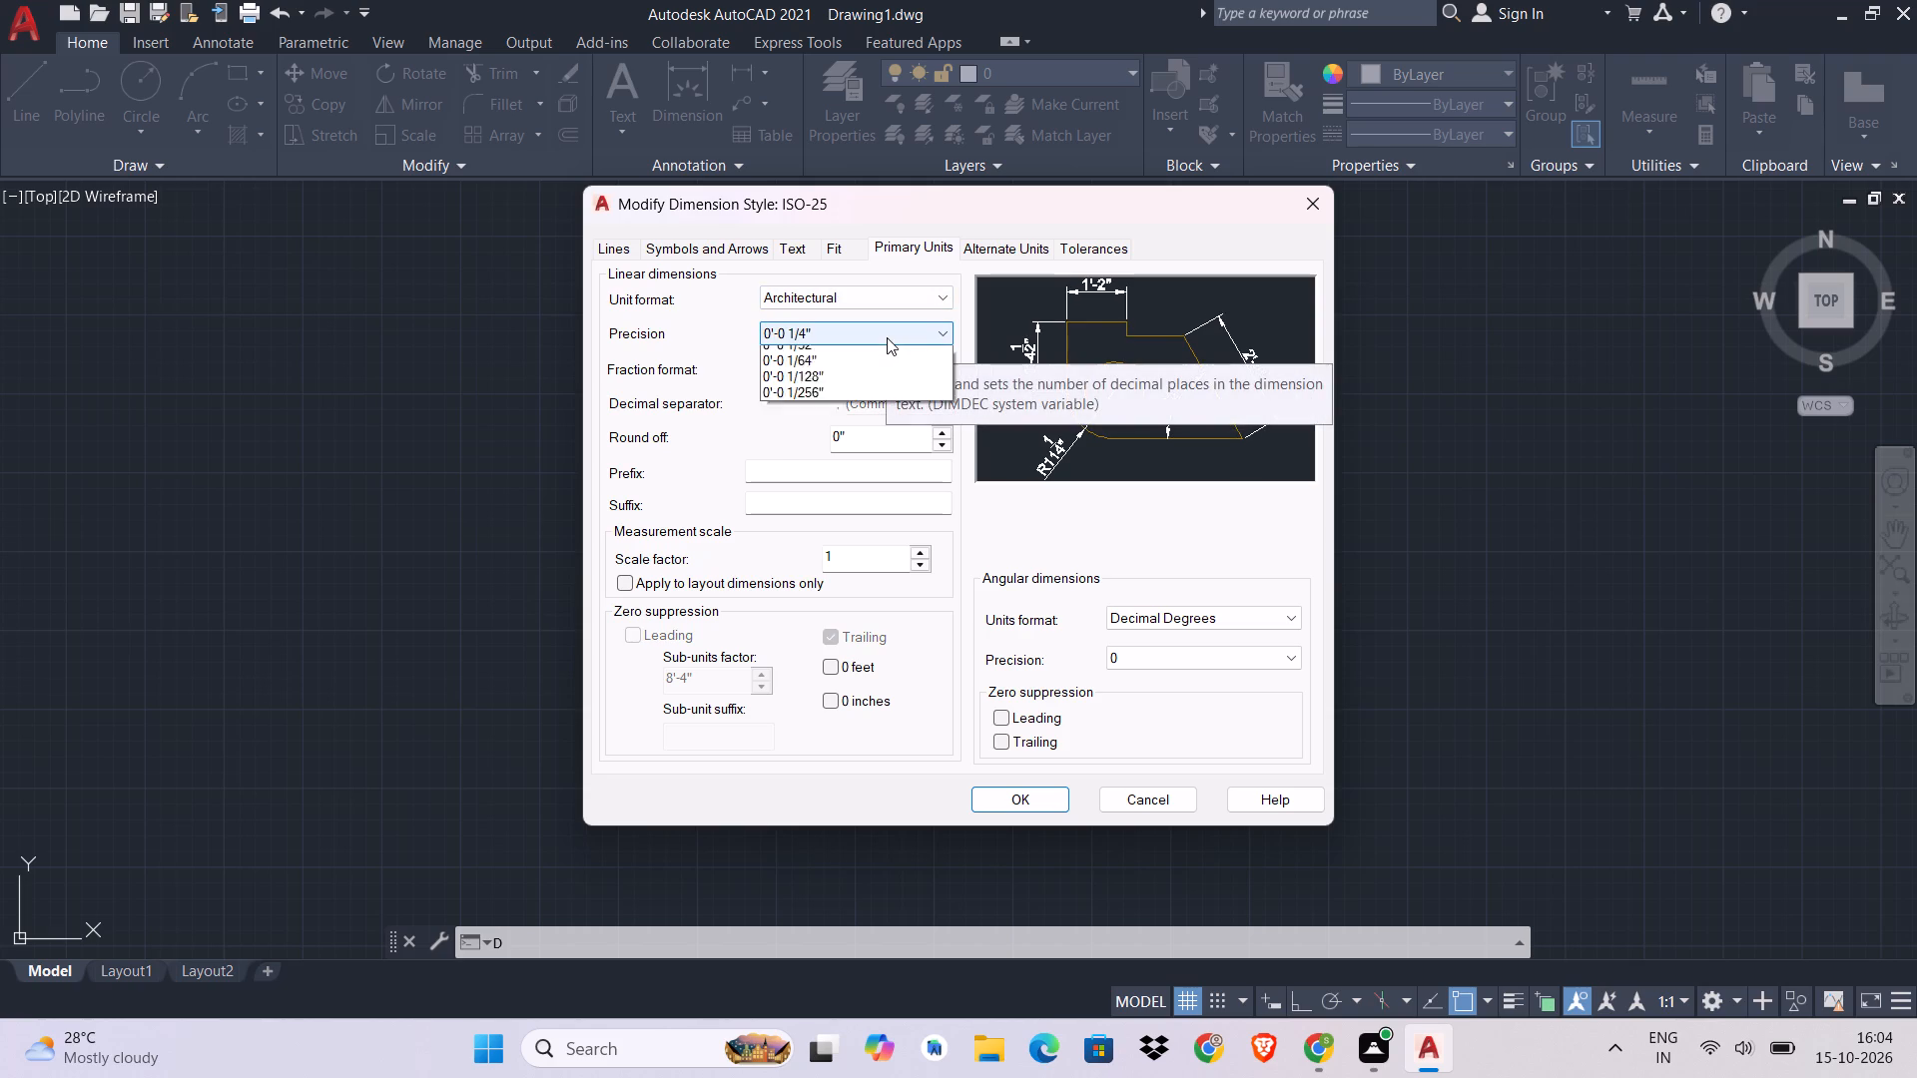
{"action": "left_click", "coordinate": [875, 352]}
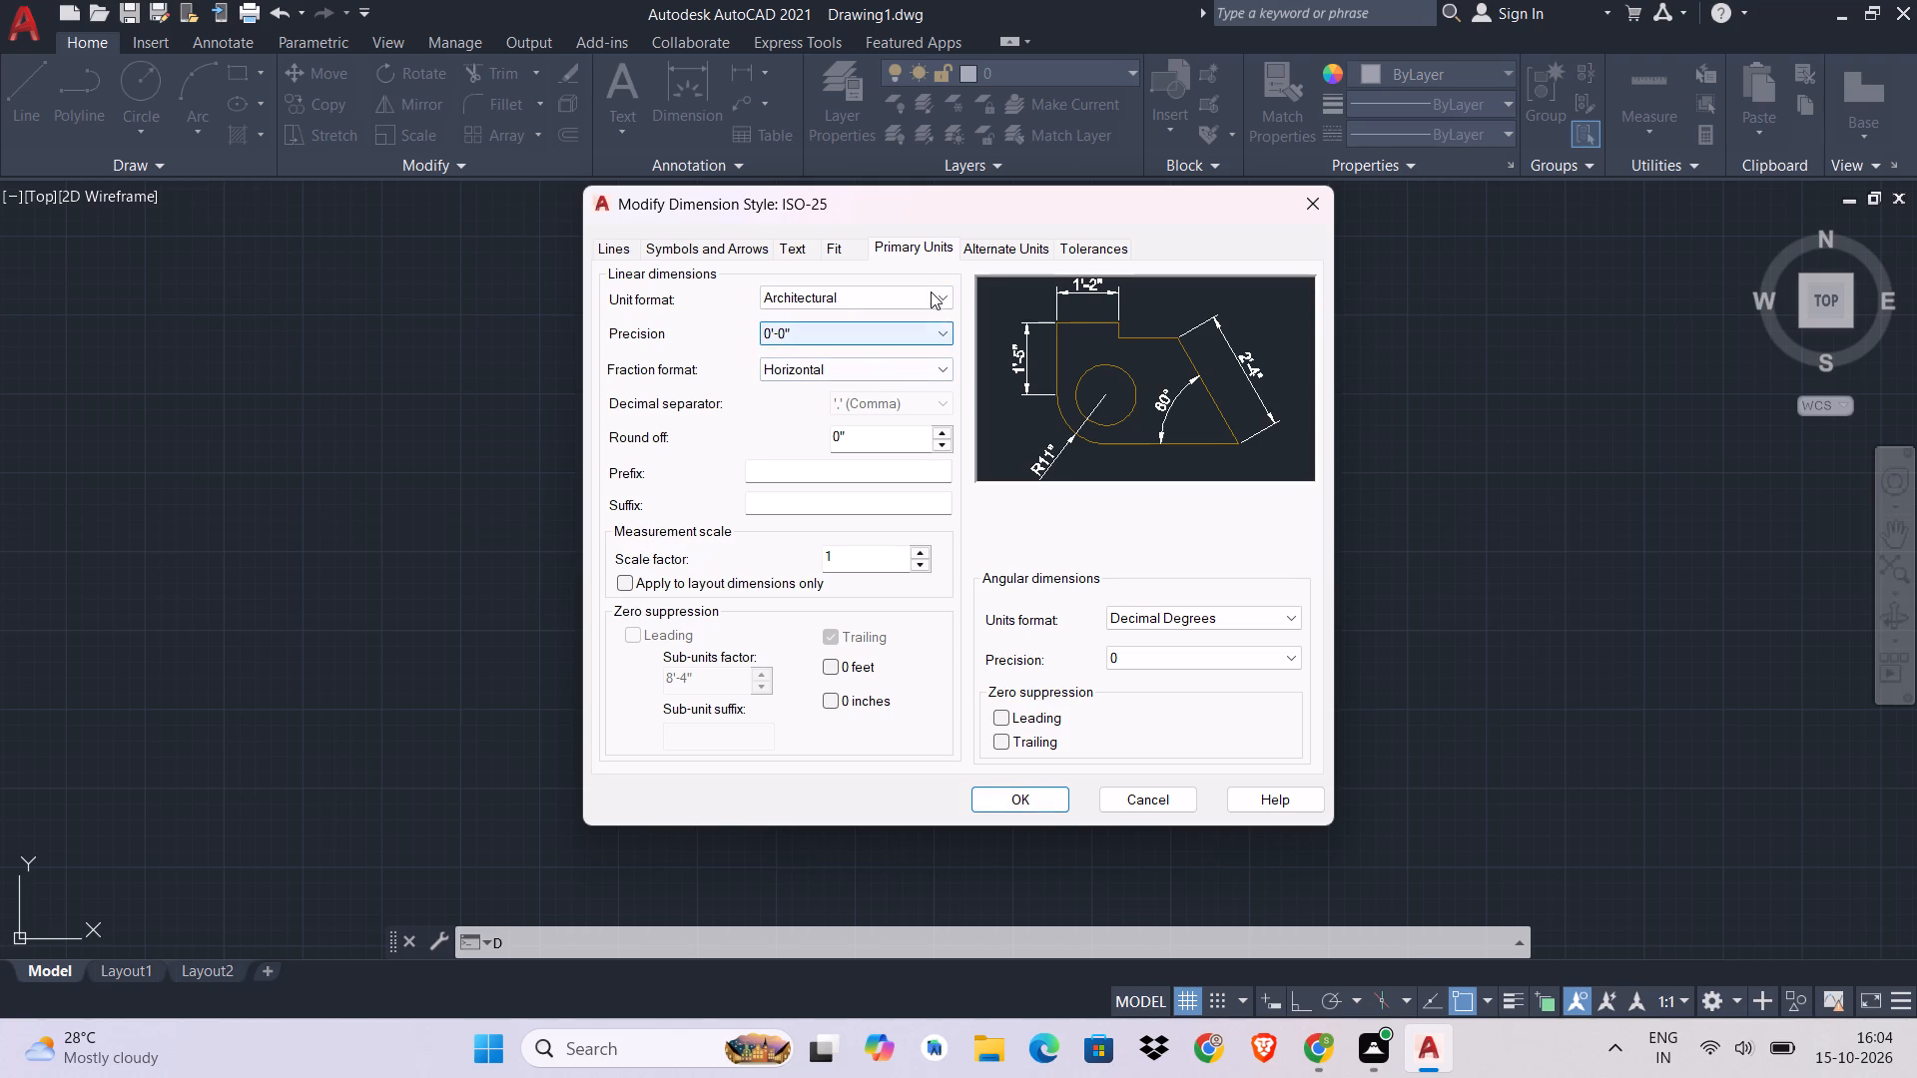
{"action": "left_click", "coordinate": [1014, 803]}
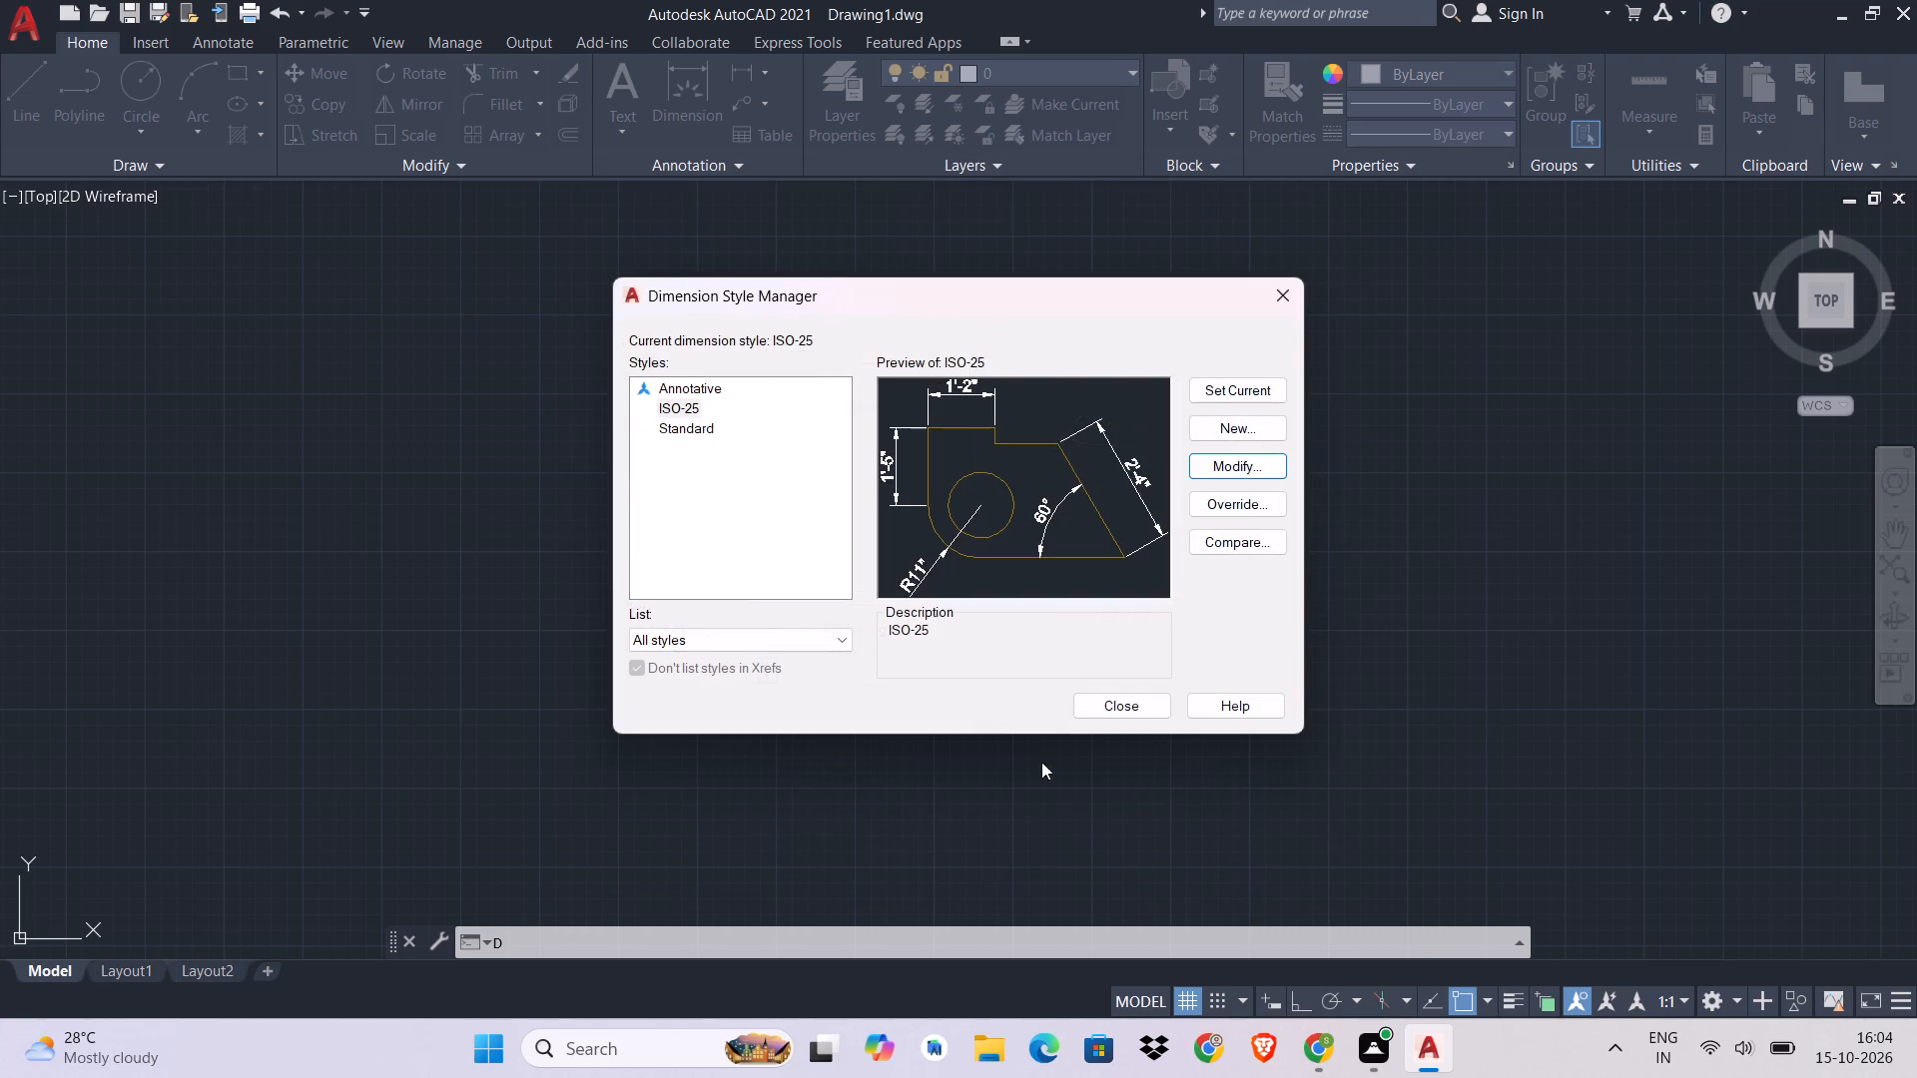
{"action": "left_click", "coordinate": [1265, 378]}
{"action": "left_click", "coordinate": [1106, 703]}
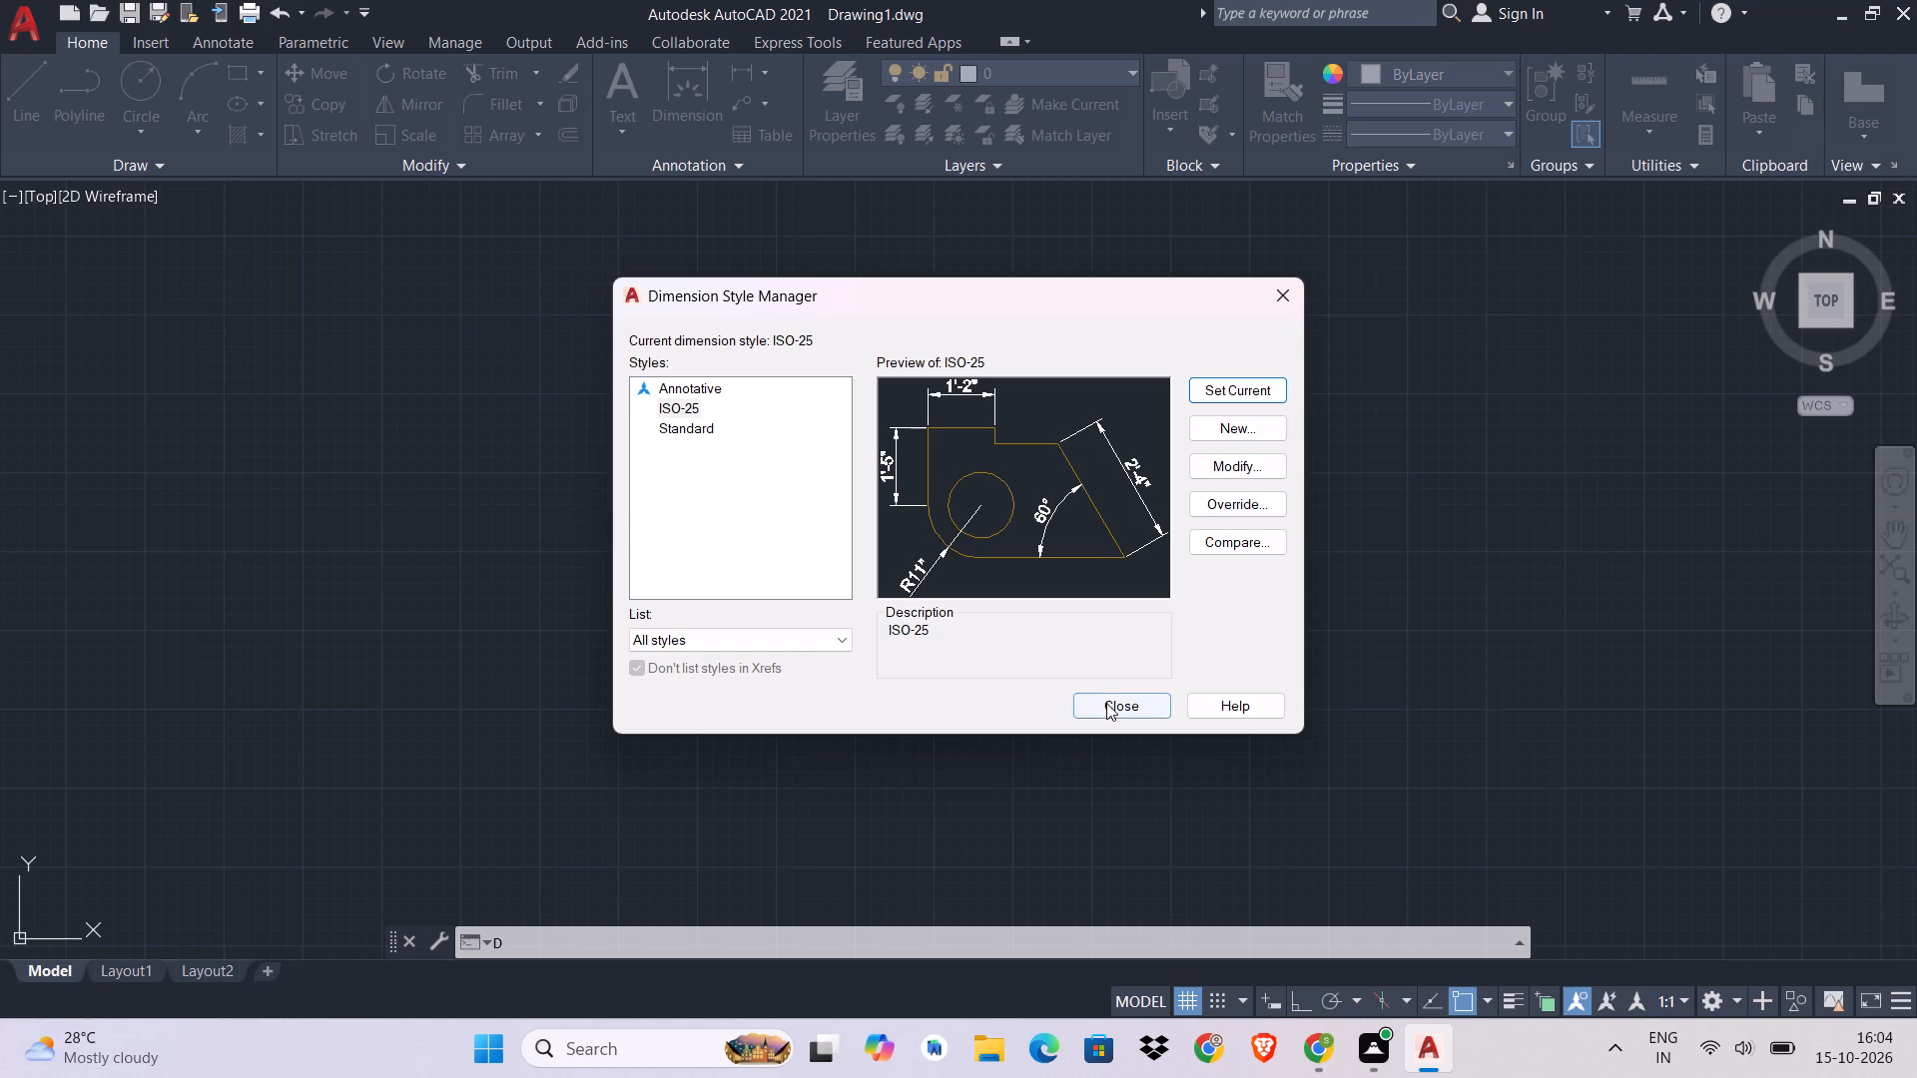
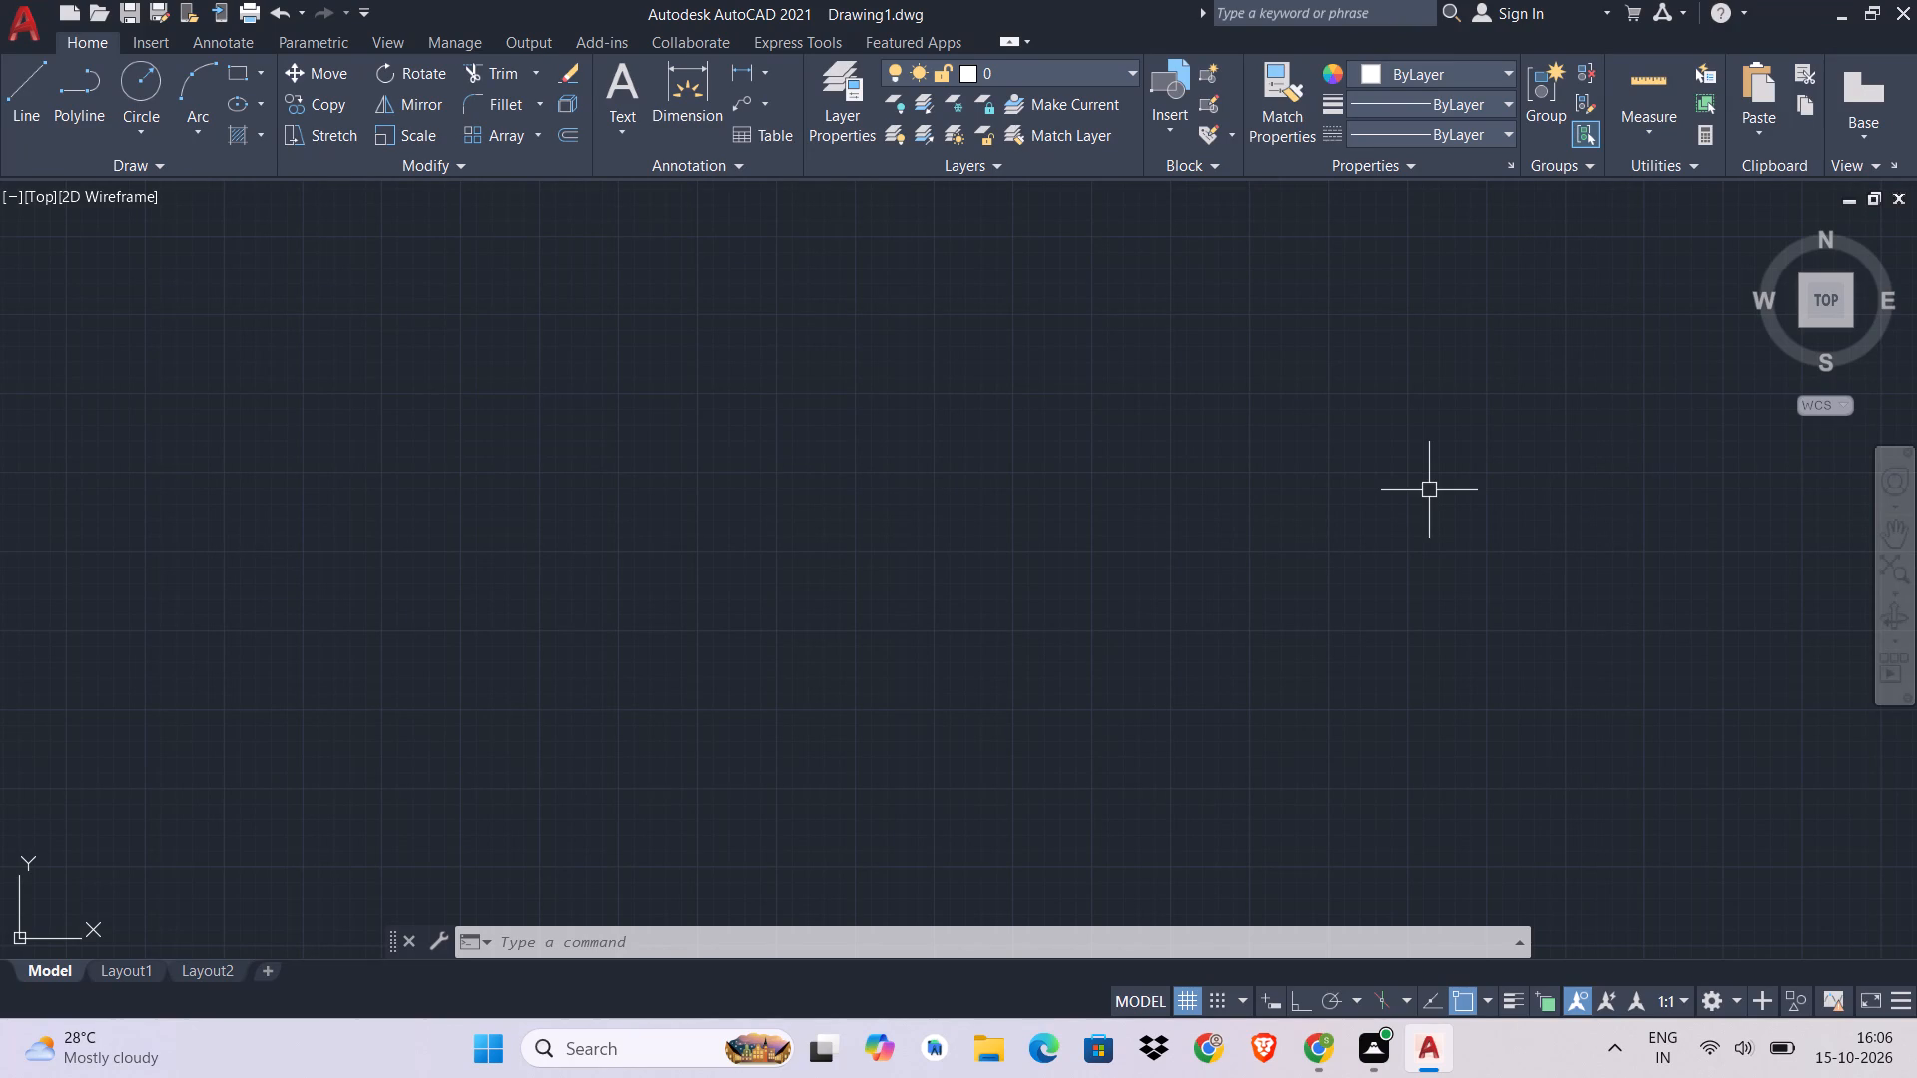
Draw a rectangle 30' wide by 40' high for the outer wall outline.
{"action": "key", "text": "Escape"}
{"action": "type", "text": "REC"}
{"action": "key", "text": "space"}
{"action": "left_click", "coordinate": [848, 282]}
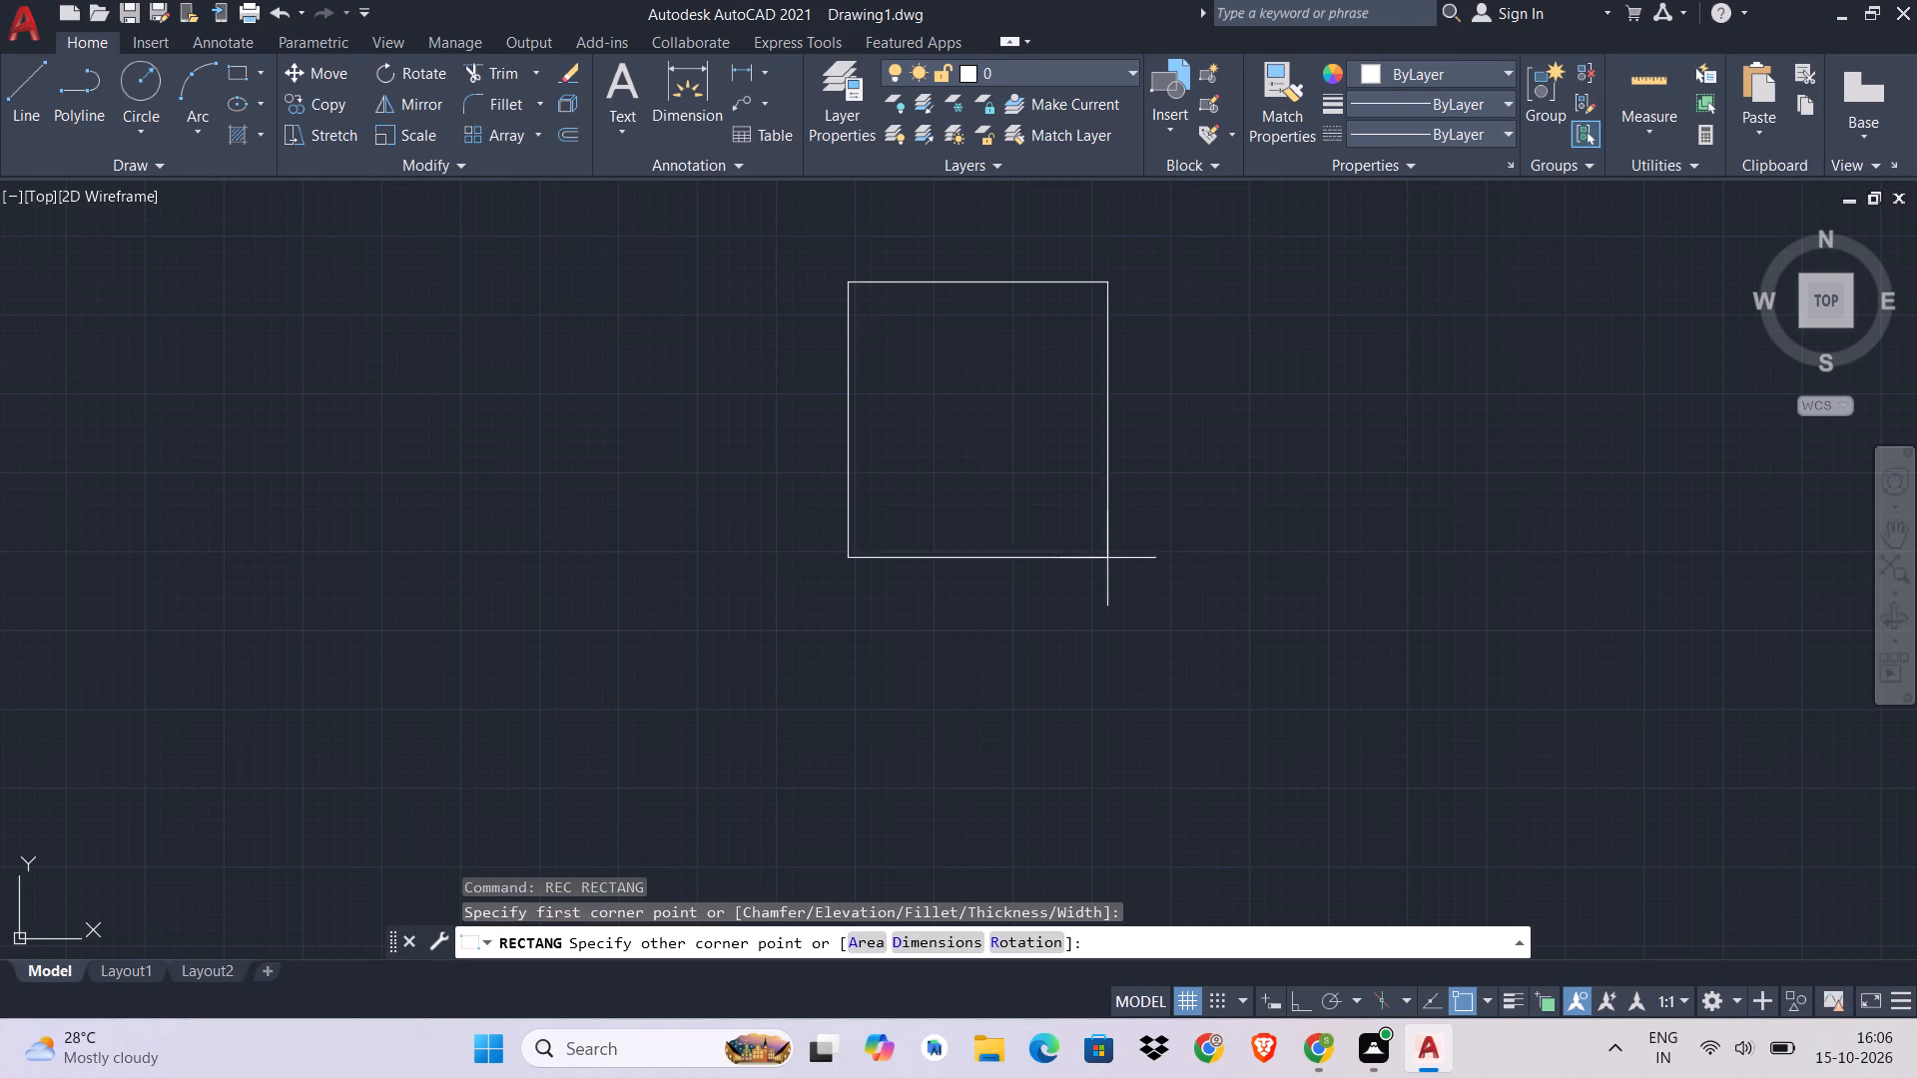
{"action": "key", "text": "shift+at"}
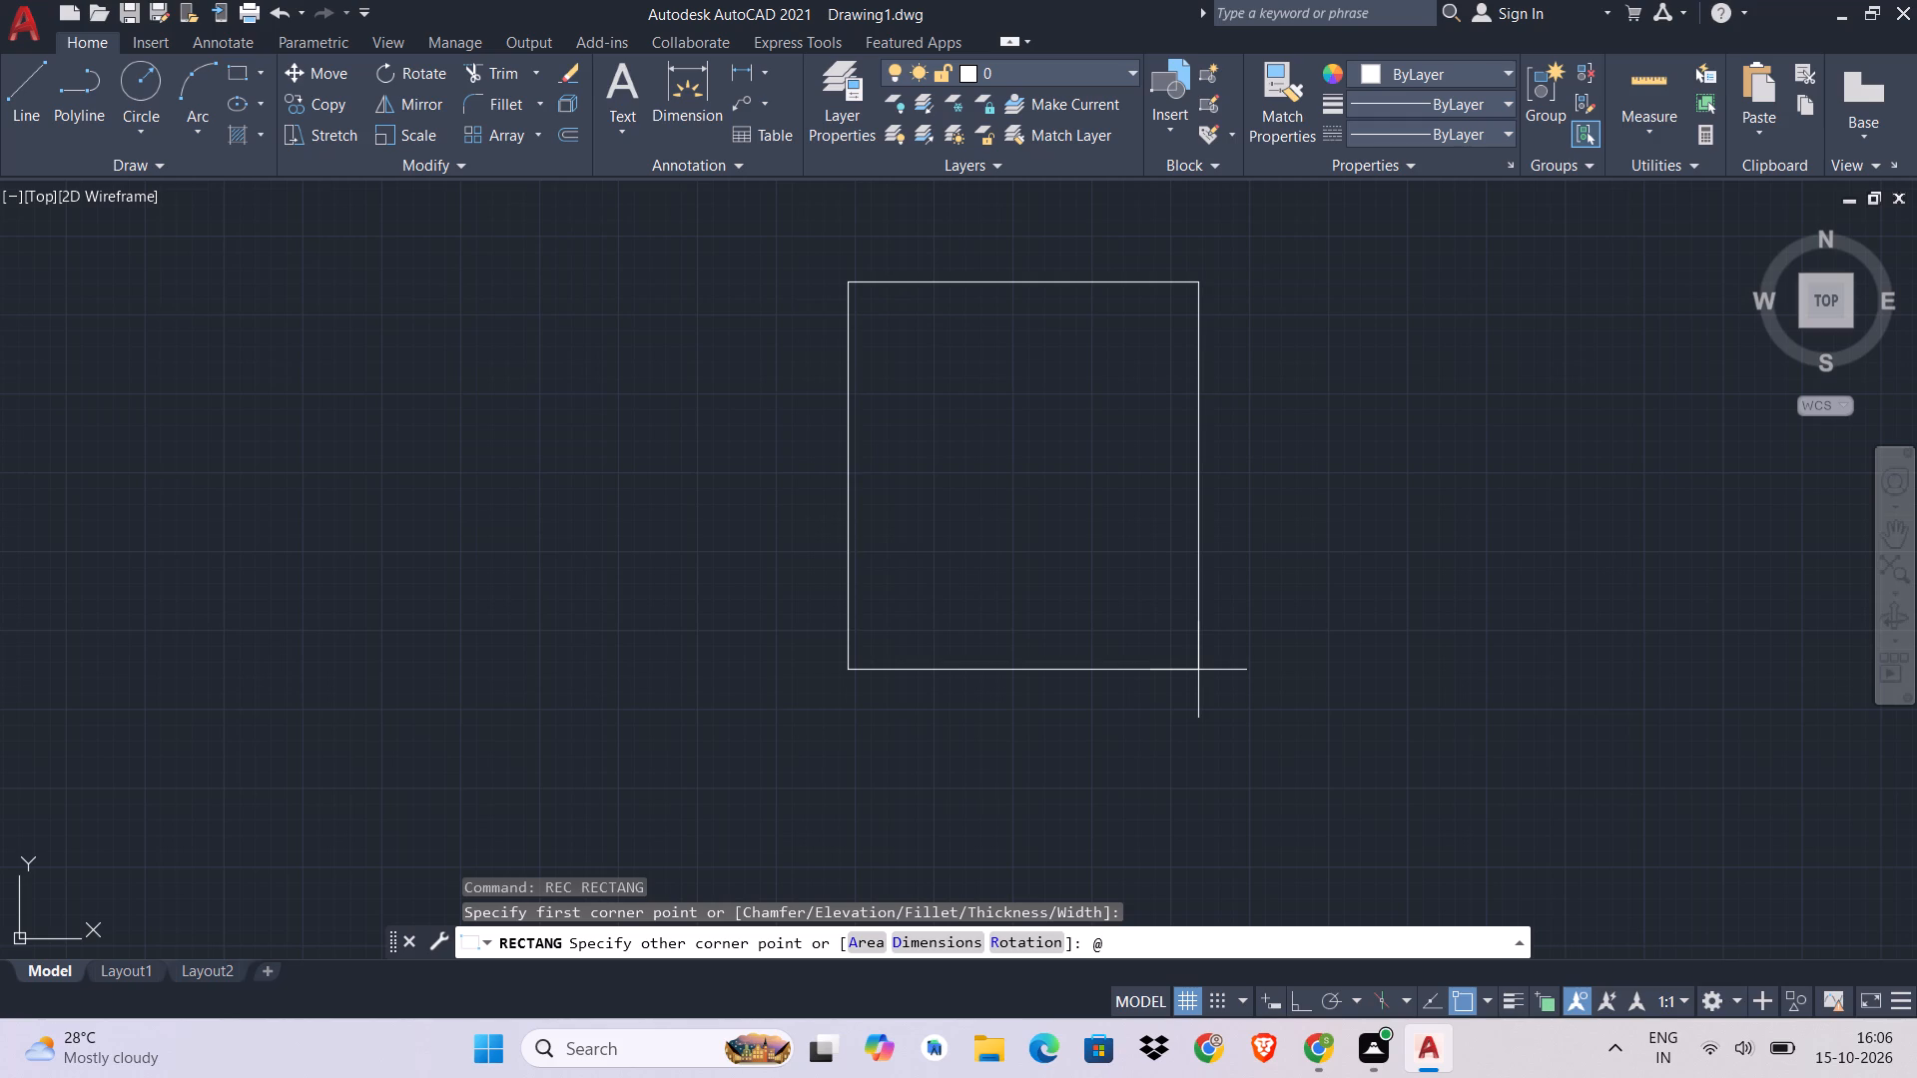
{"action": "type", "text": "30"}
{"action": "key", "text": "apostrophe"}
{"action": "key", "text": "comma"}
{"action": "type", "text": "40'"}
{"action": "key", "text": "Return"}
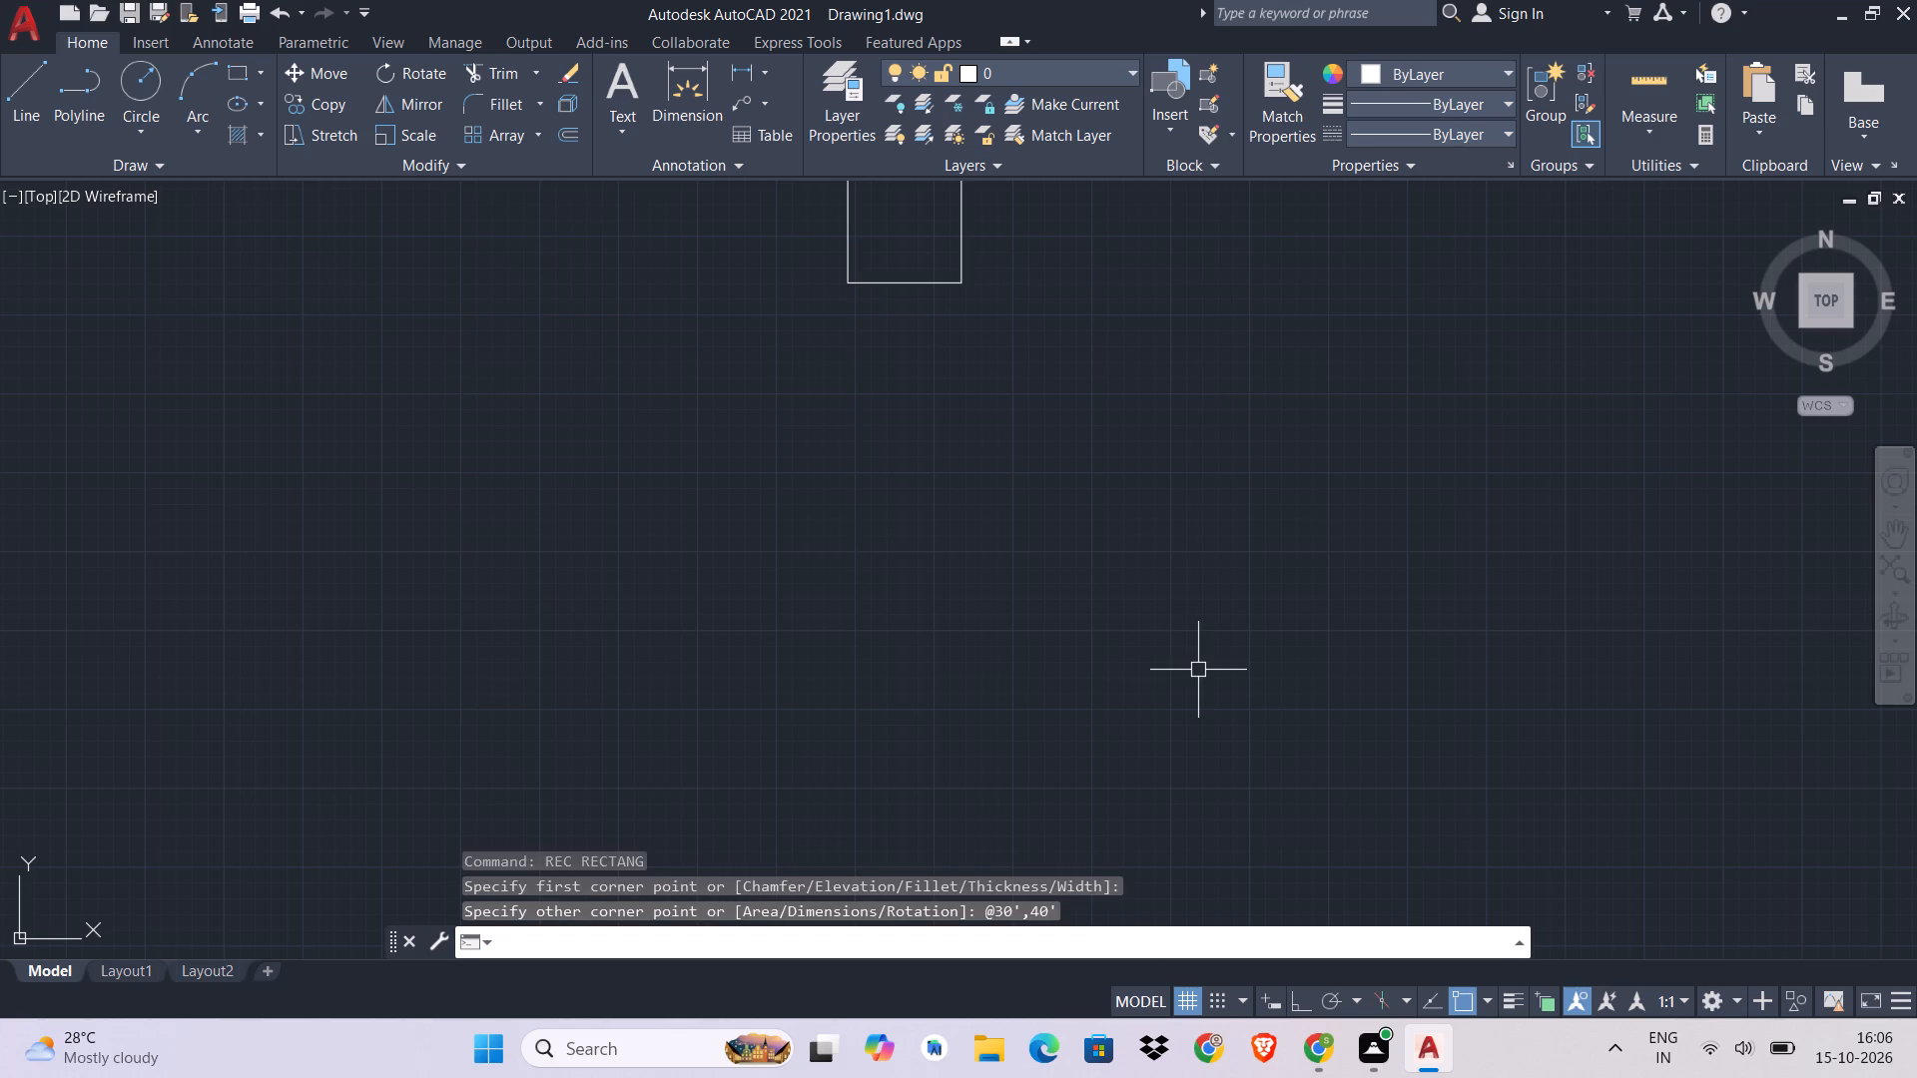
Offset the outer rectangle 9" inward to form the exterior wall thickness.
{"action": "middle_click_drag", "start_coordinate": [872, 364], "coordinate": [890, 671]}
{"action": "scroll", "coordinate": [891, 537], "scroll_direction": "up", "scroll_amount": 4}
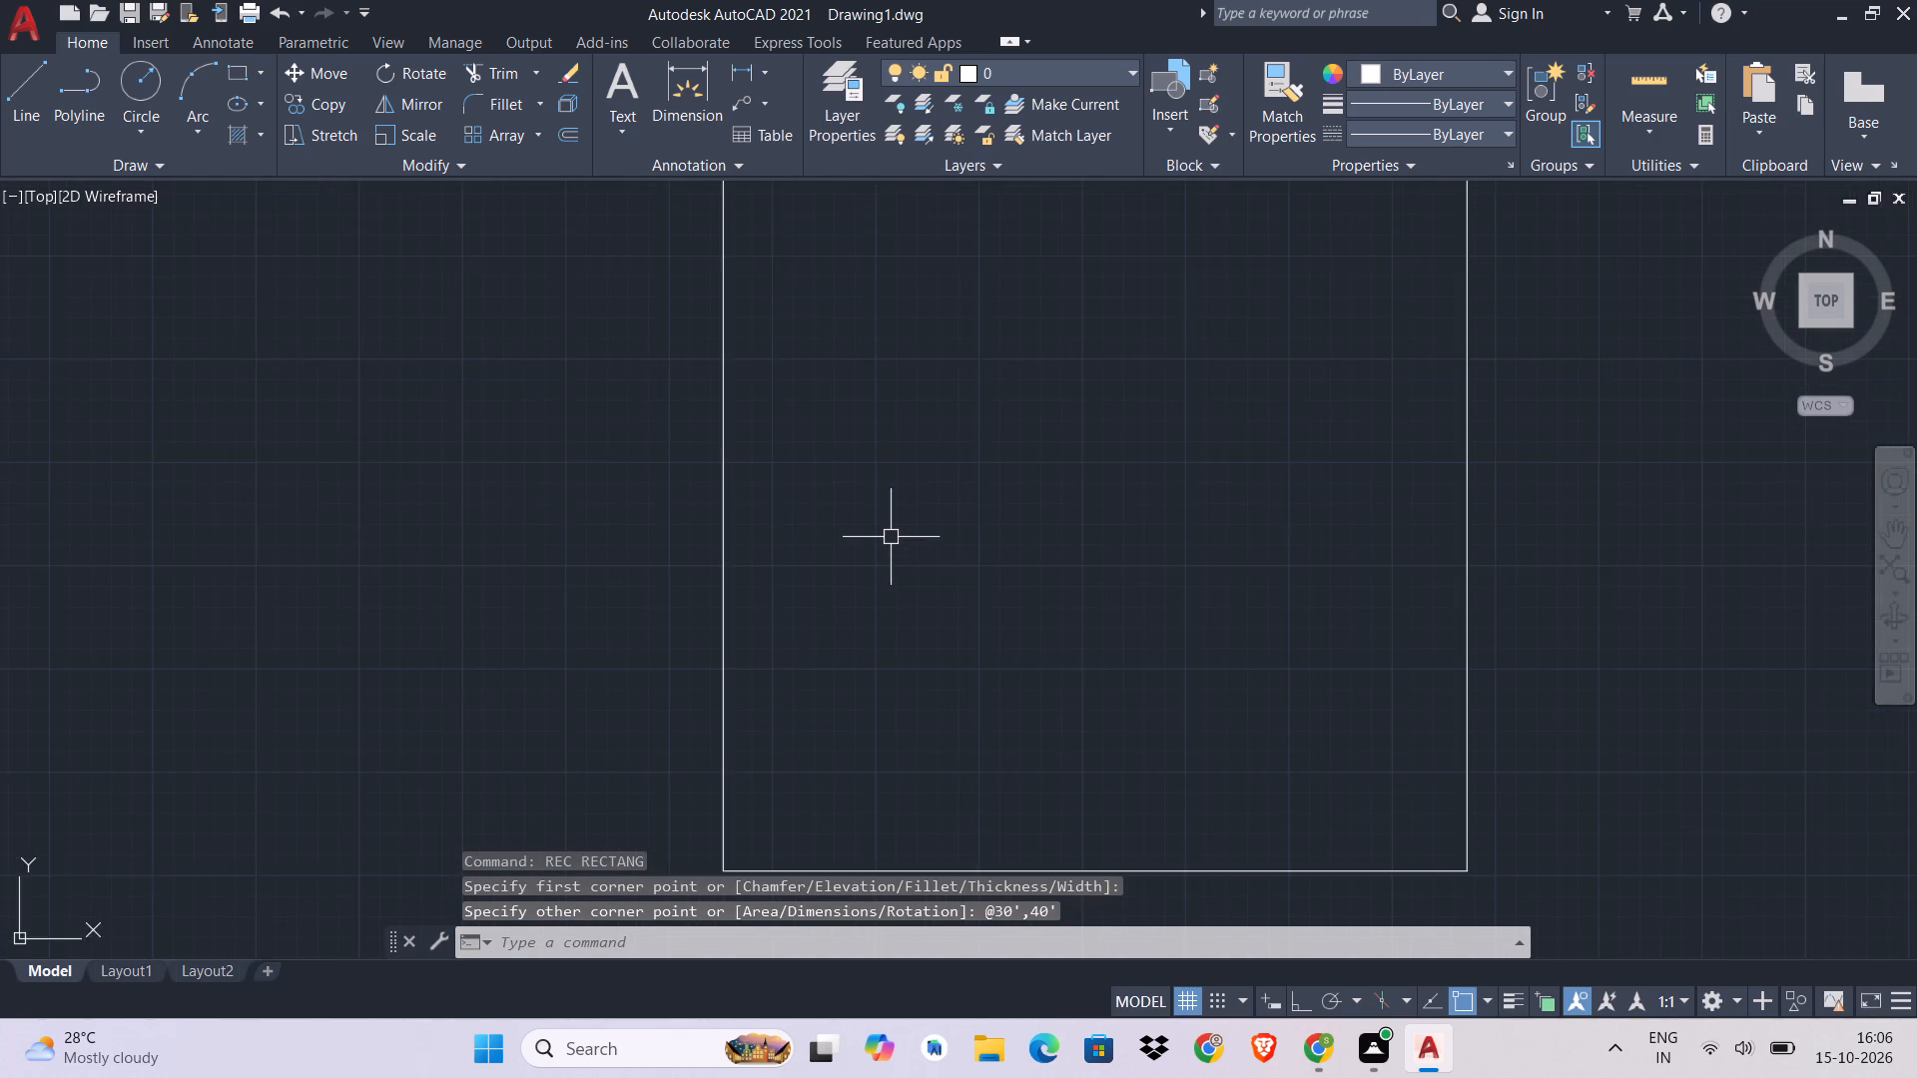
{"action": "scroll", "coordinate": [891, 537], "scroll_direction": "down", "scroll_amount": 1}
{"action": "middle_click_drag", "start_coordinate": [890, 431], "coordinate": [916, 706]}
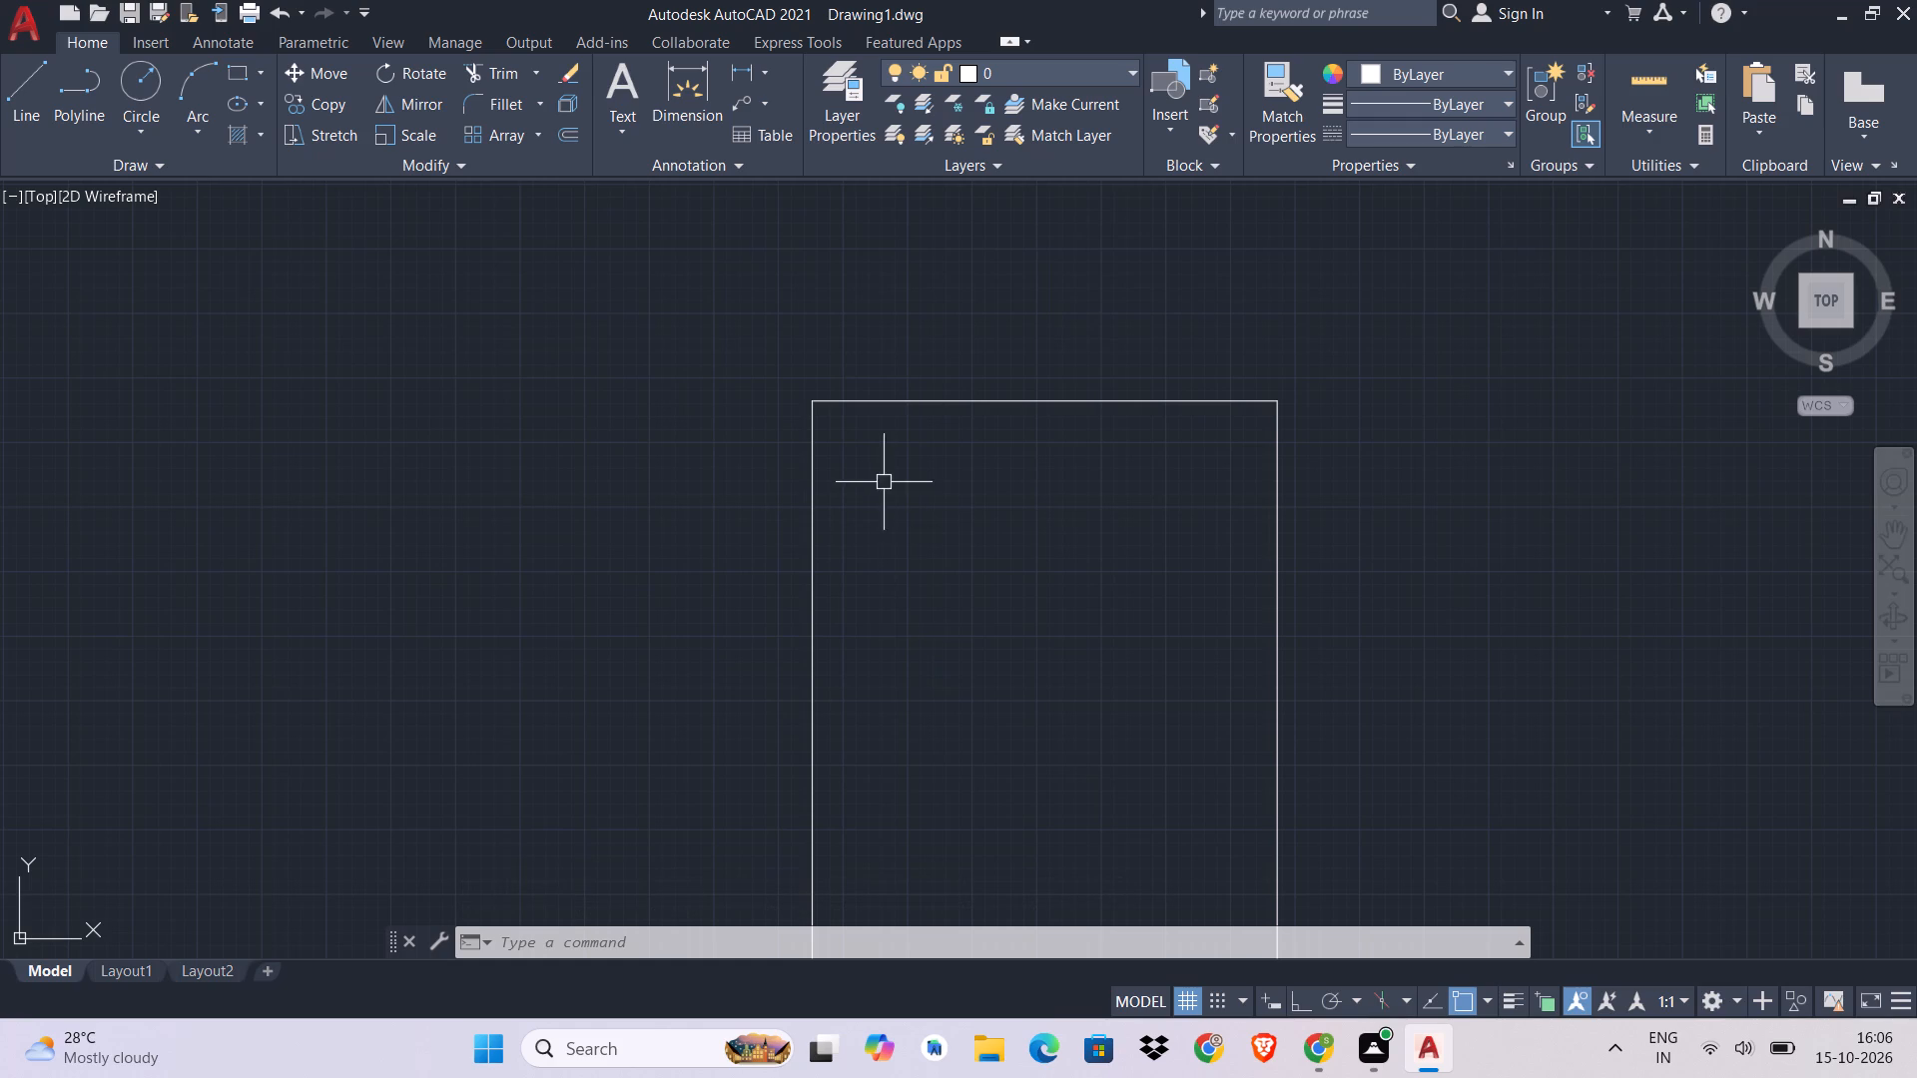
{"action": "key", "text": "Escape"}
{"action": "key", "text": "Escape"}
{"action": "scroll", "coordinate": [864, 481], "scroll_direction": "up", "scroll_amount": 2}
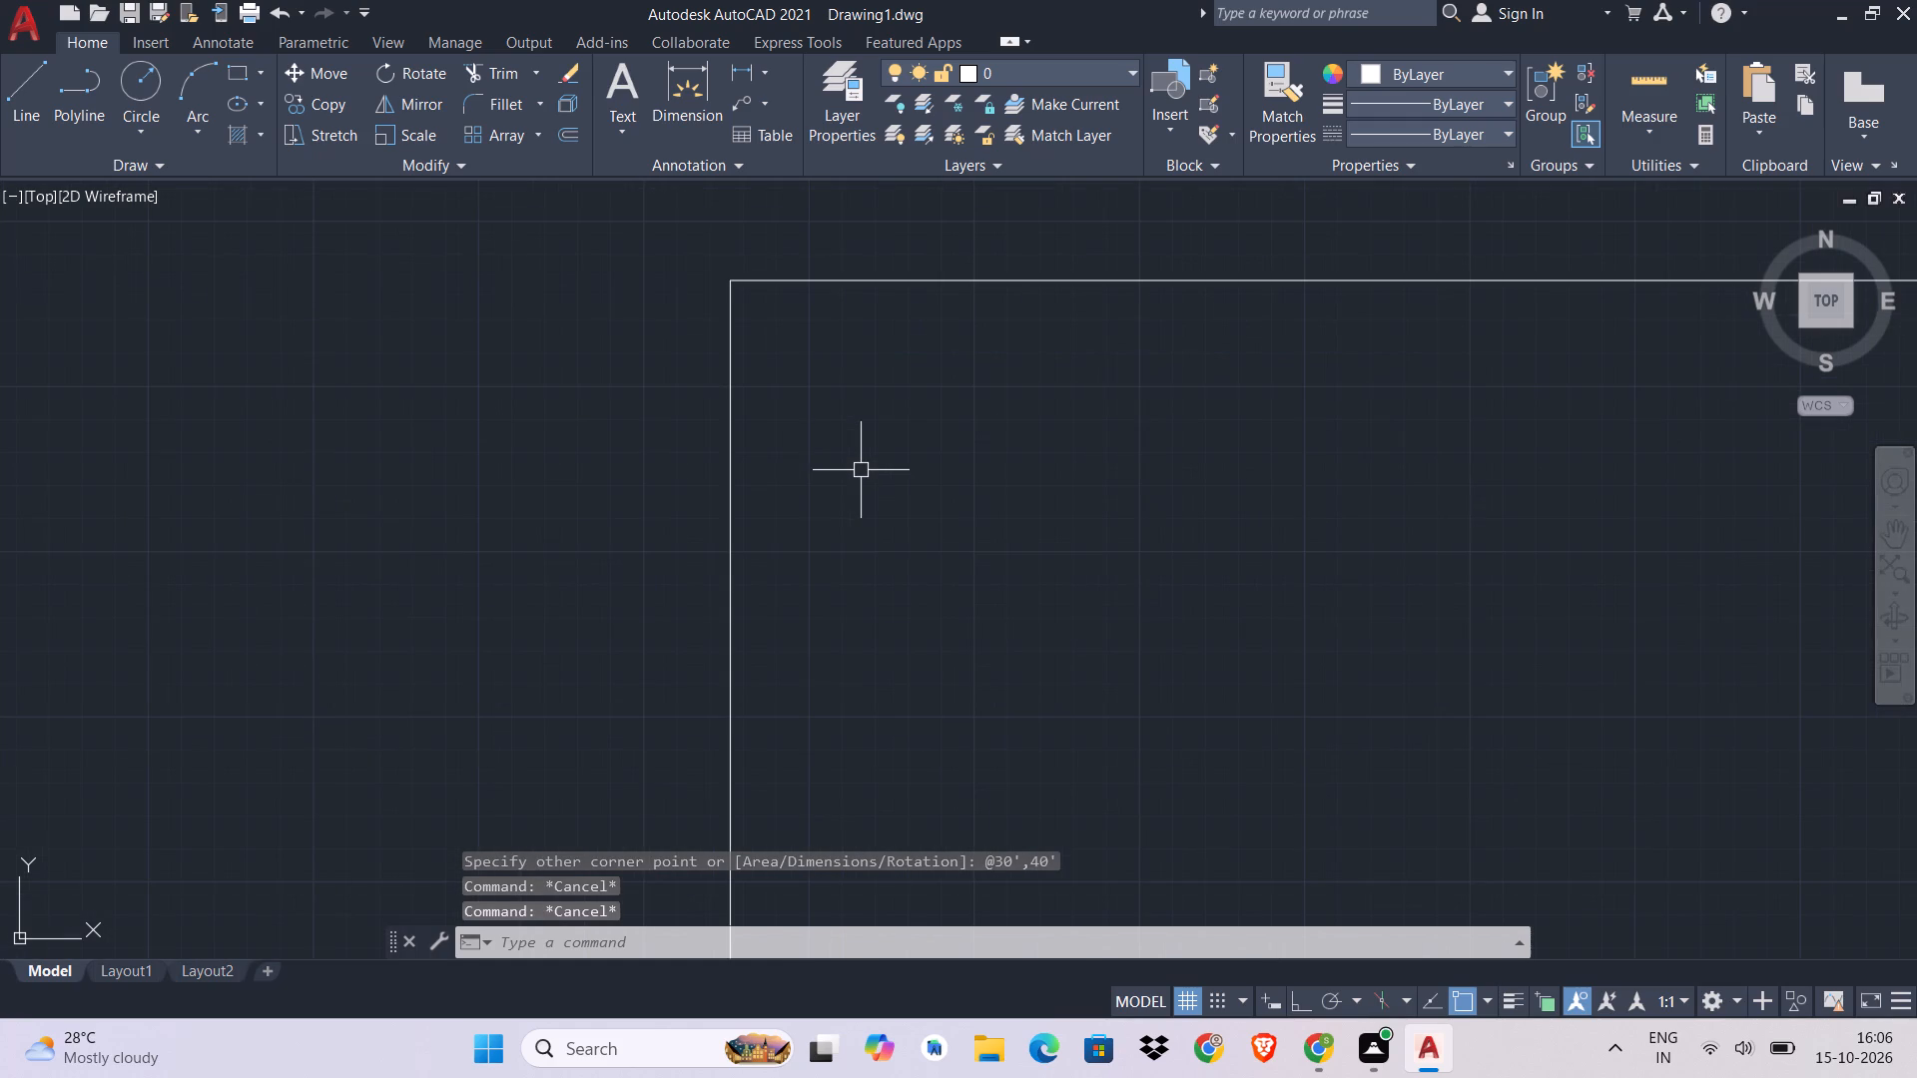
{"action": "type", "text": "O 9"}
{"action": "key", "text": "space"}
{"action": "left_click", "coordinate": [872, 275]}
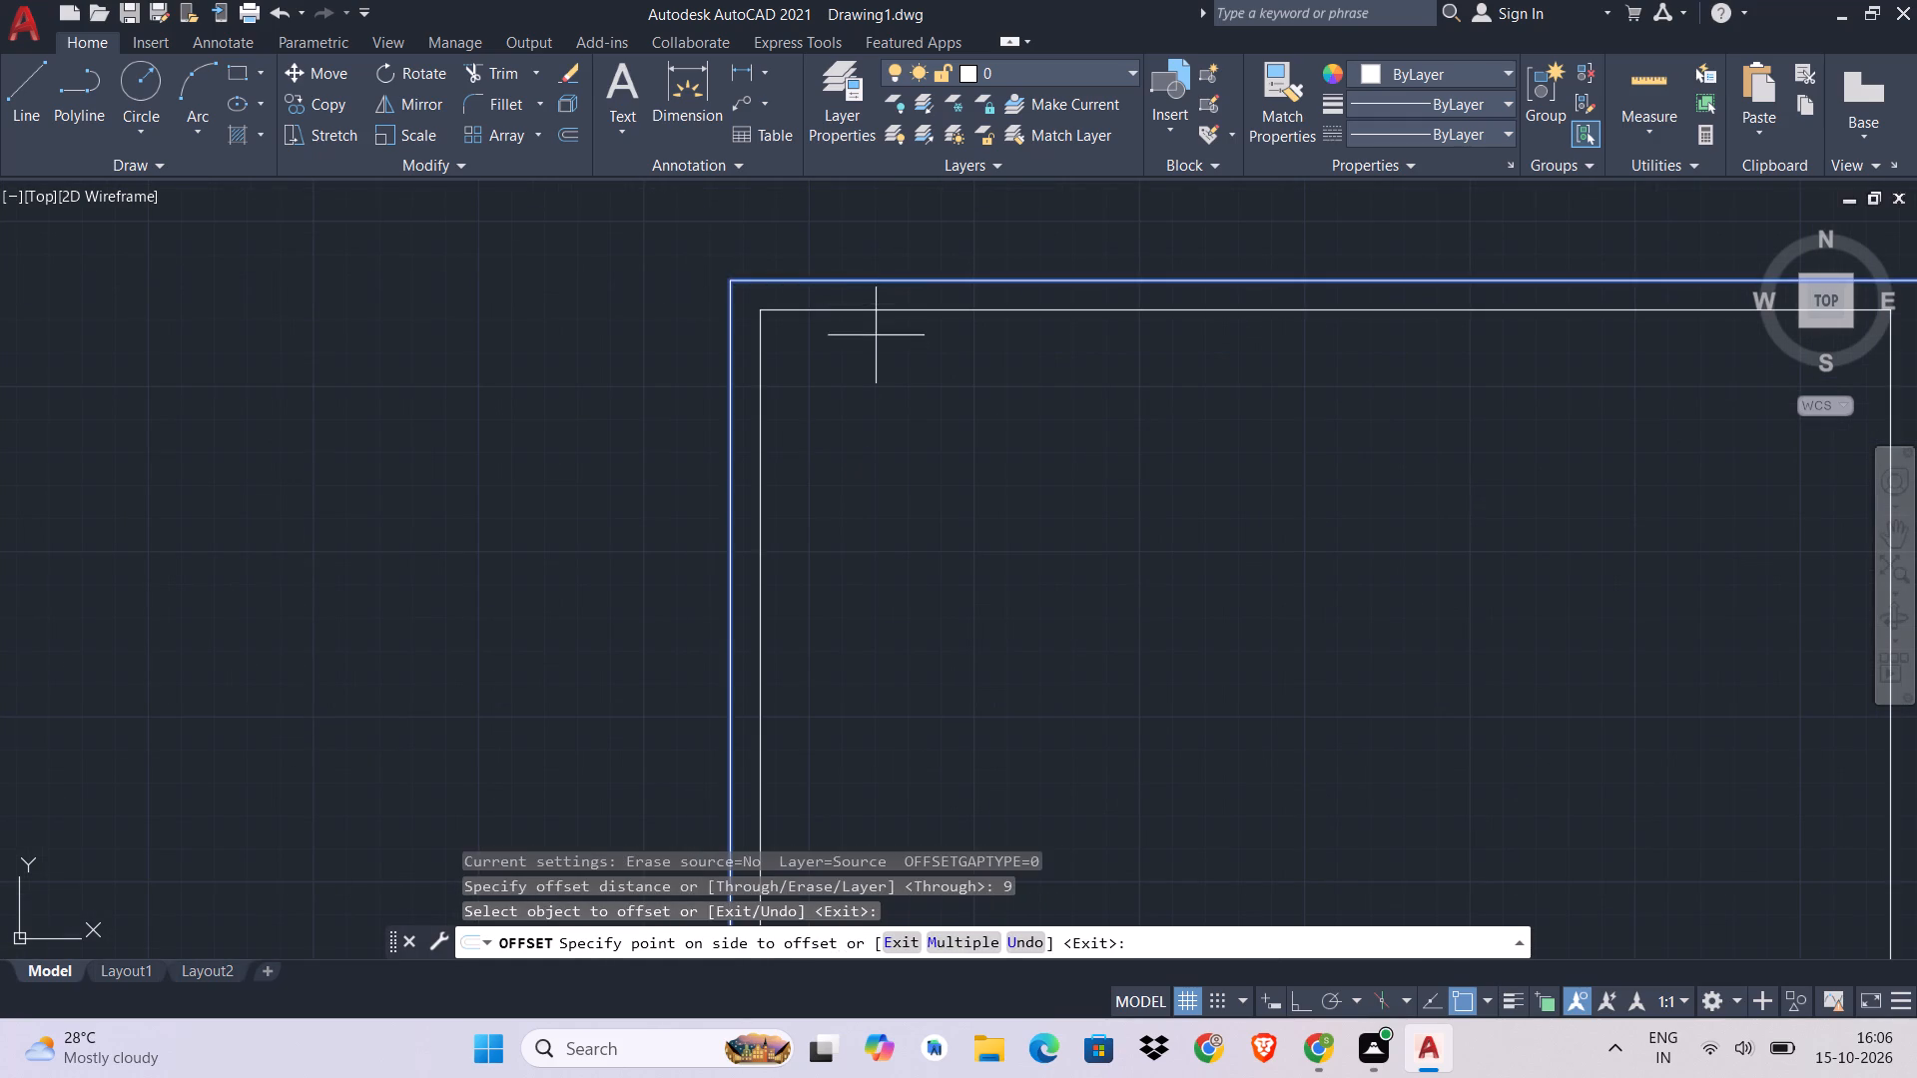
{"action": "left_click", "coordinate": [881, 491]}
{"action": "key", "text": "Escape"}
Explode the inner rectangle into separate lines.
{"action": "left_click", "coordinate": [873, 303]}
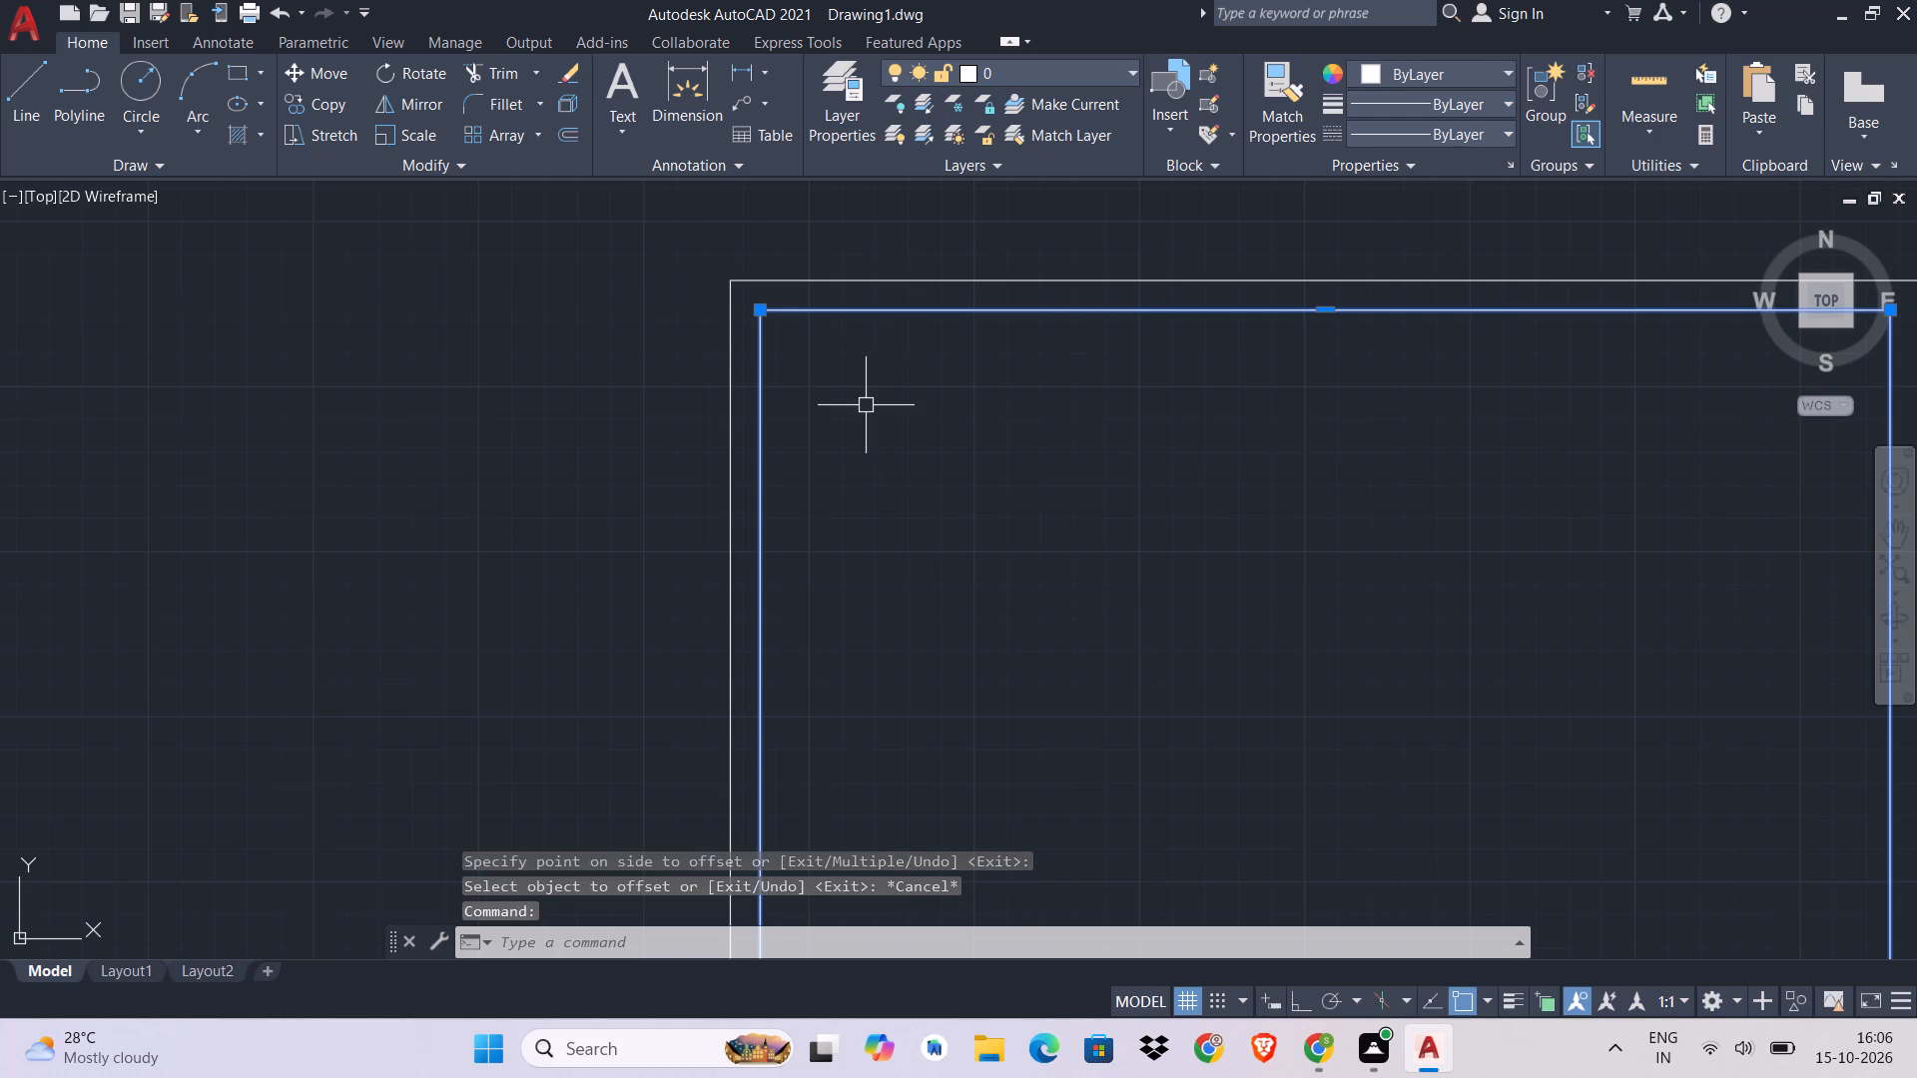
{"action": "type", "text": "X"}
{"action": "key", "text": "space"}
{"action": "left_click", "coordinate": [925, 305]}
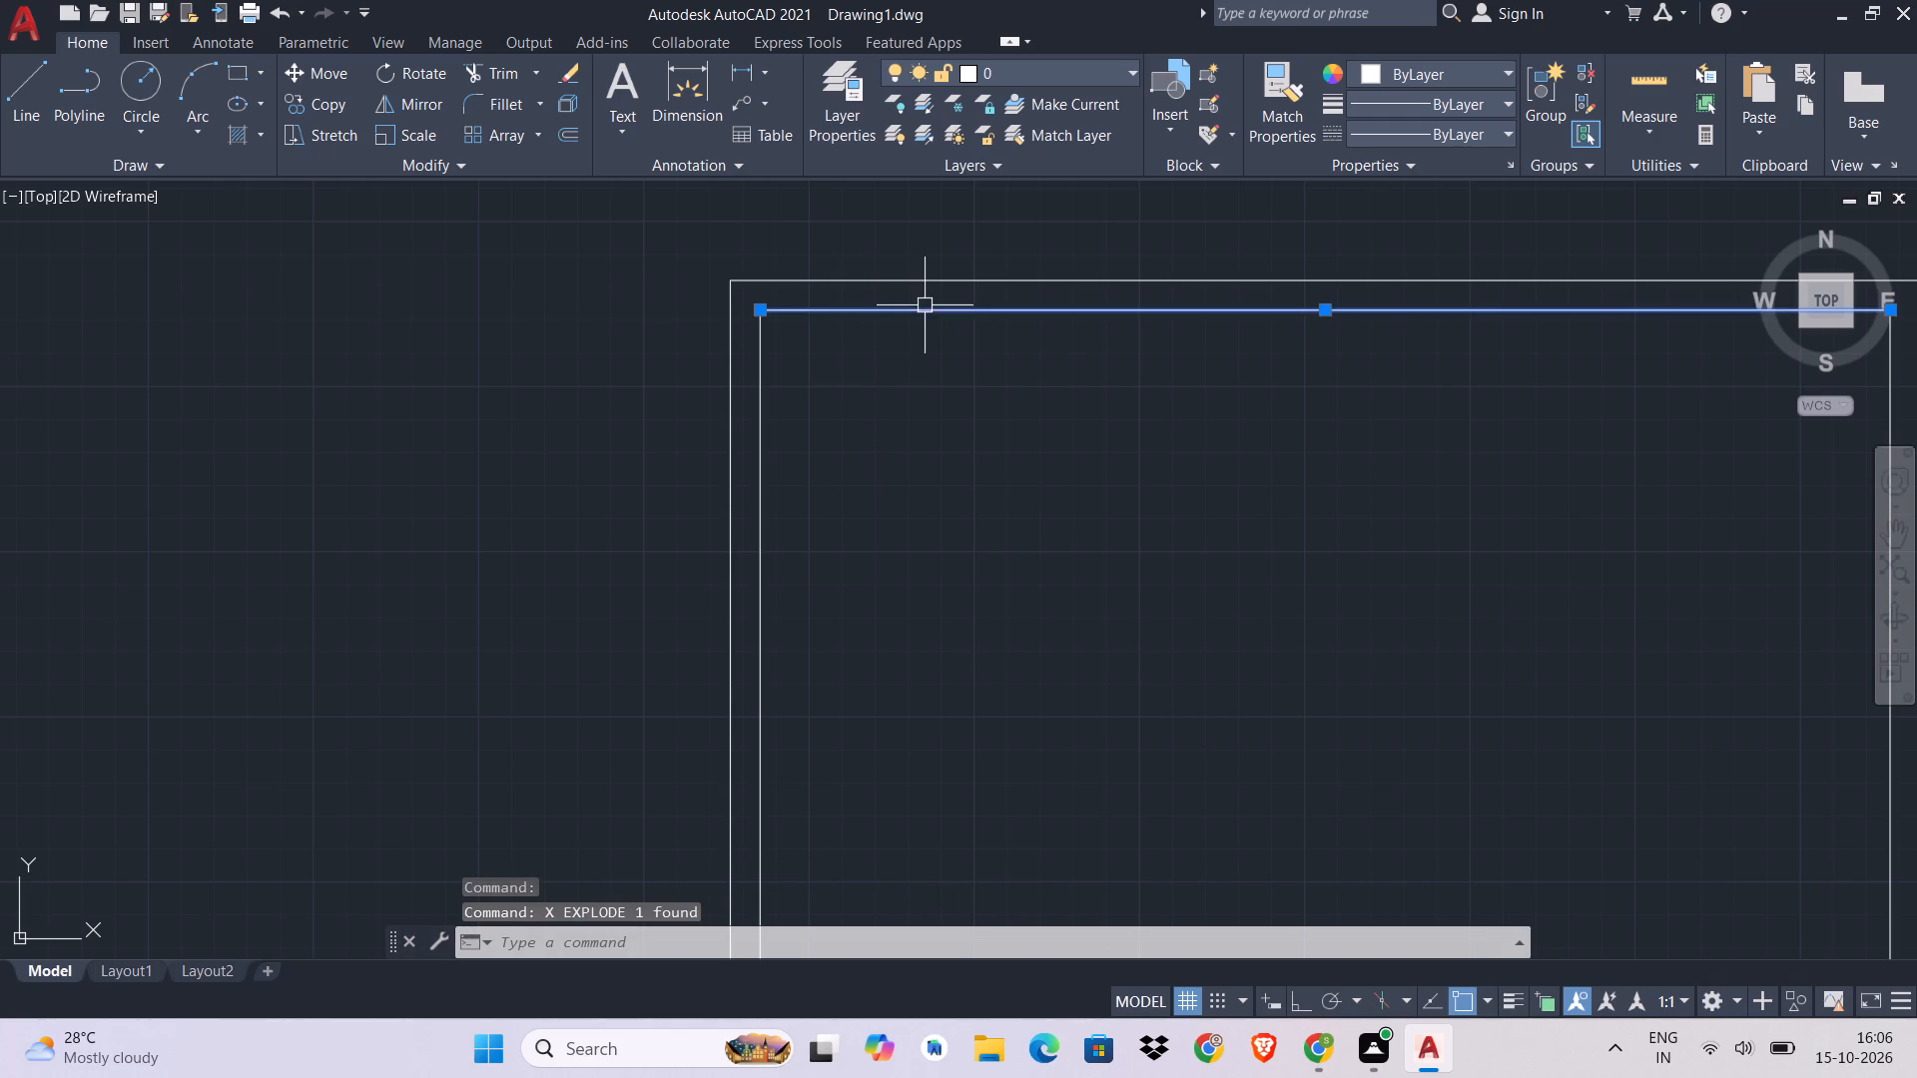
{"action": "key", "text": "Escape"}
Offset both the left and right inner wall lines 14' inward to form the central vertical partition.
{"action": "type", "text": "O"}
{"action": "key", "text": "space"}
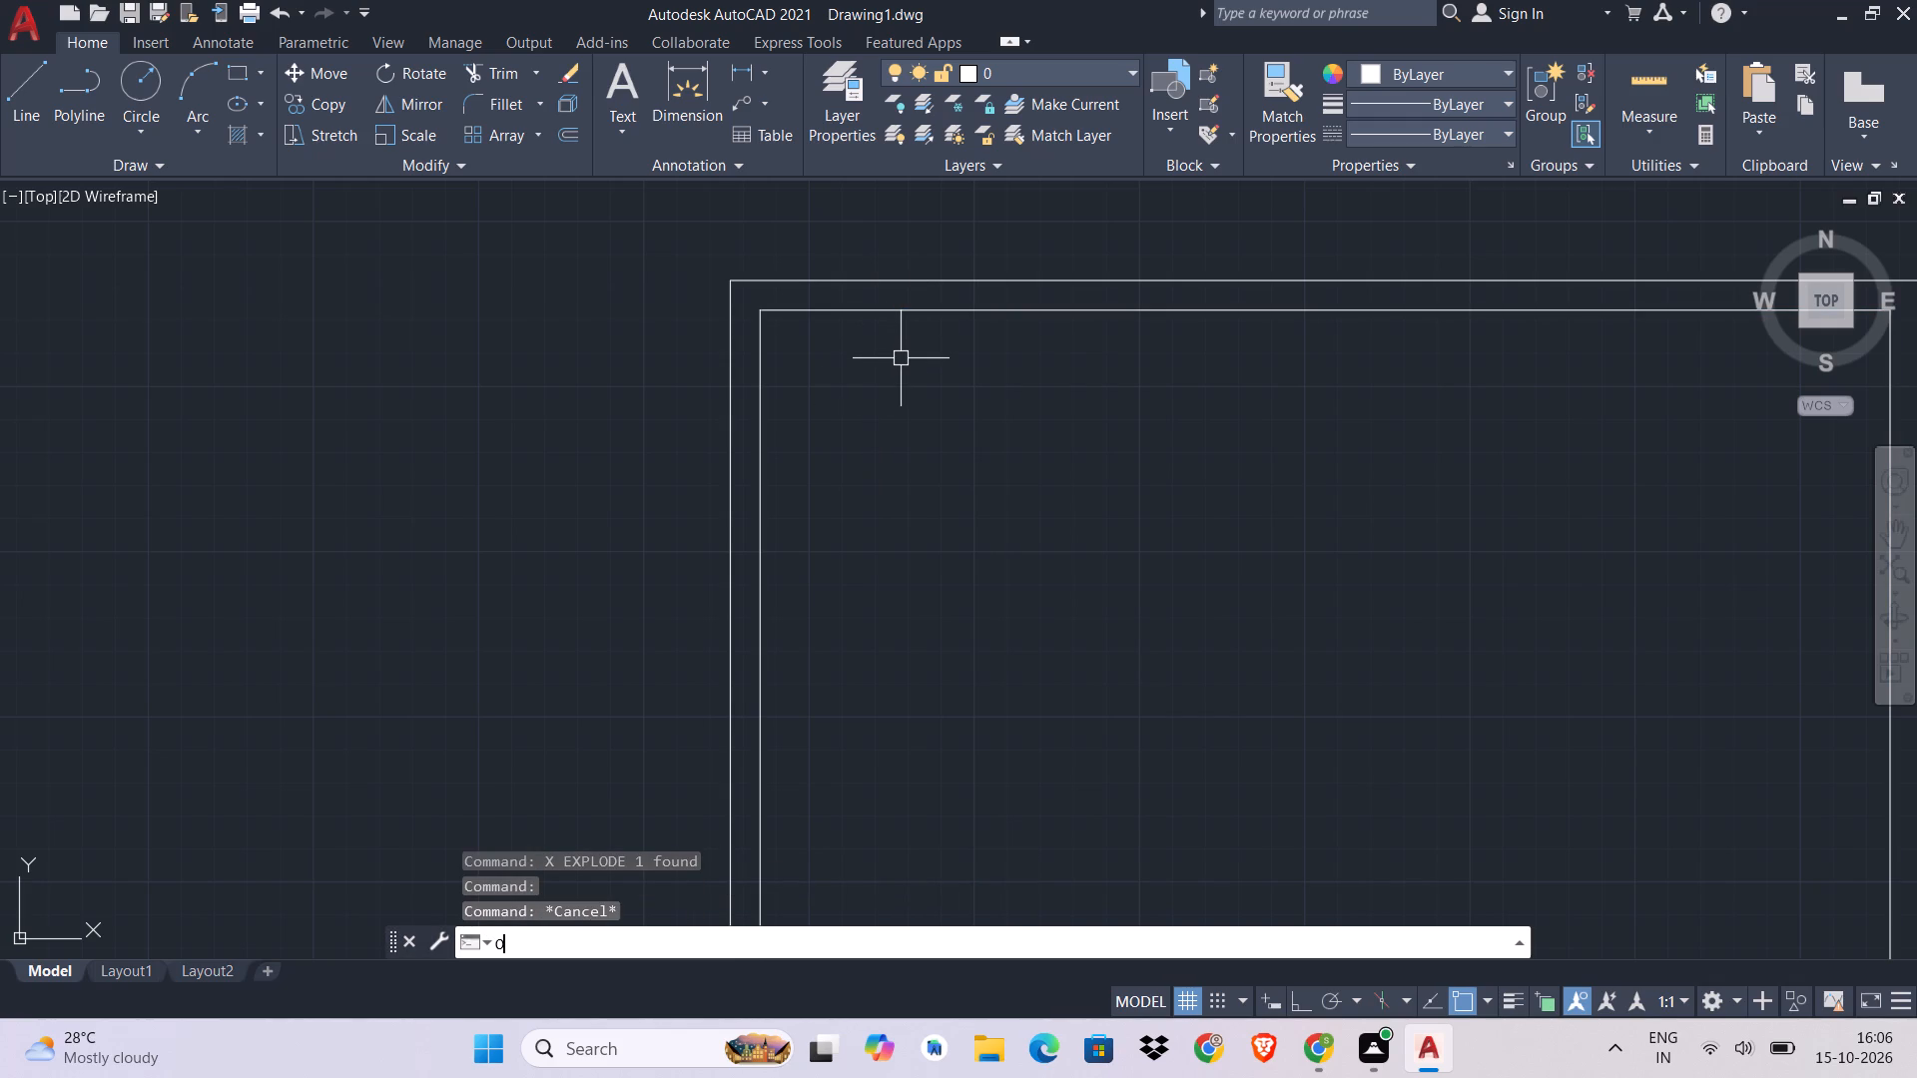
{"action": "type", "text": "14'"}
{"action": "key", "text": "space"}
{"action": "left_click", "coordinate": [762, 524]}
{"action": "left_click", "coordinate": [1220, 524]}
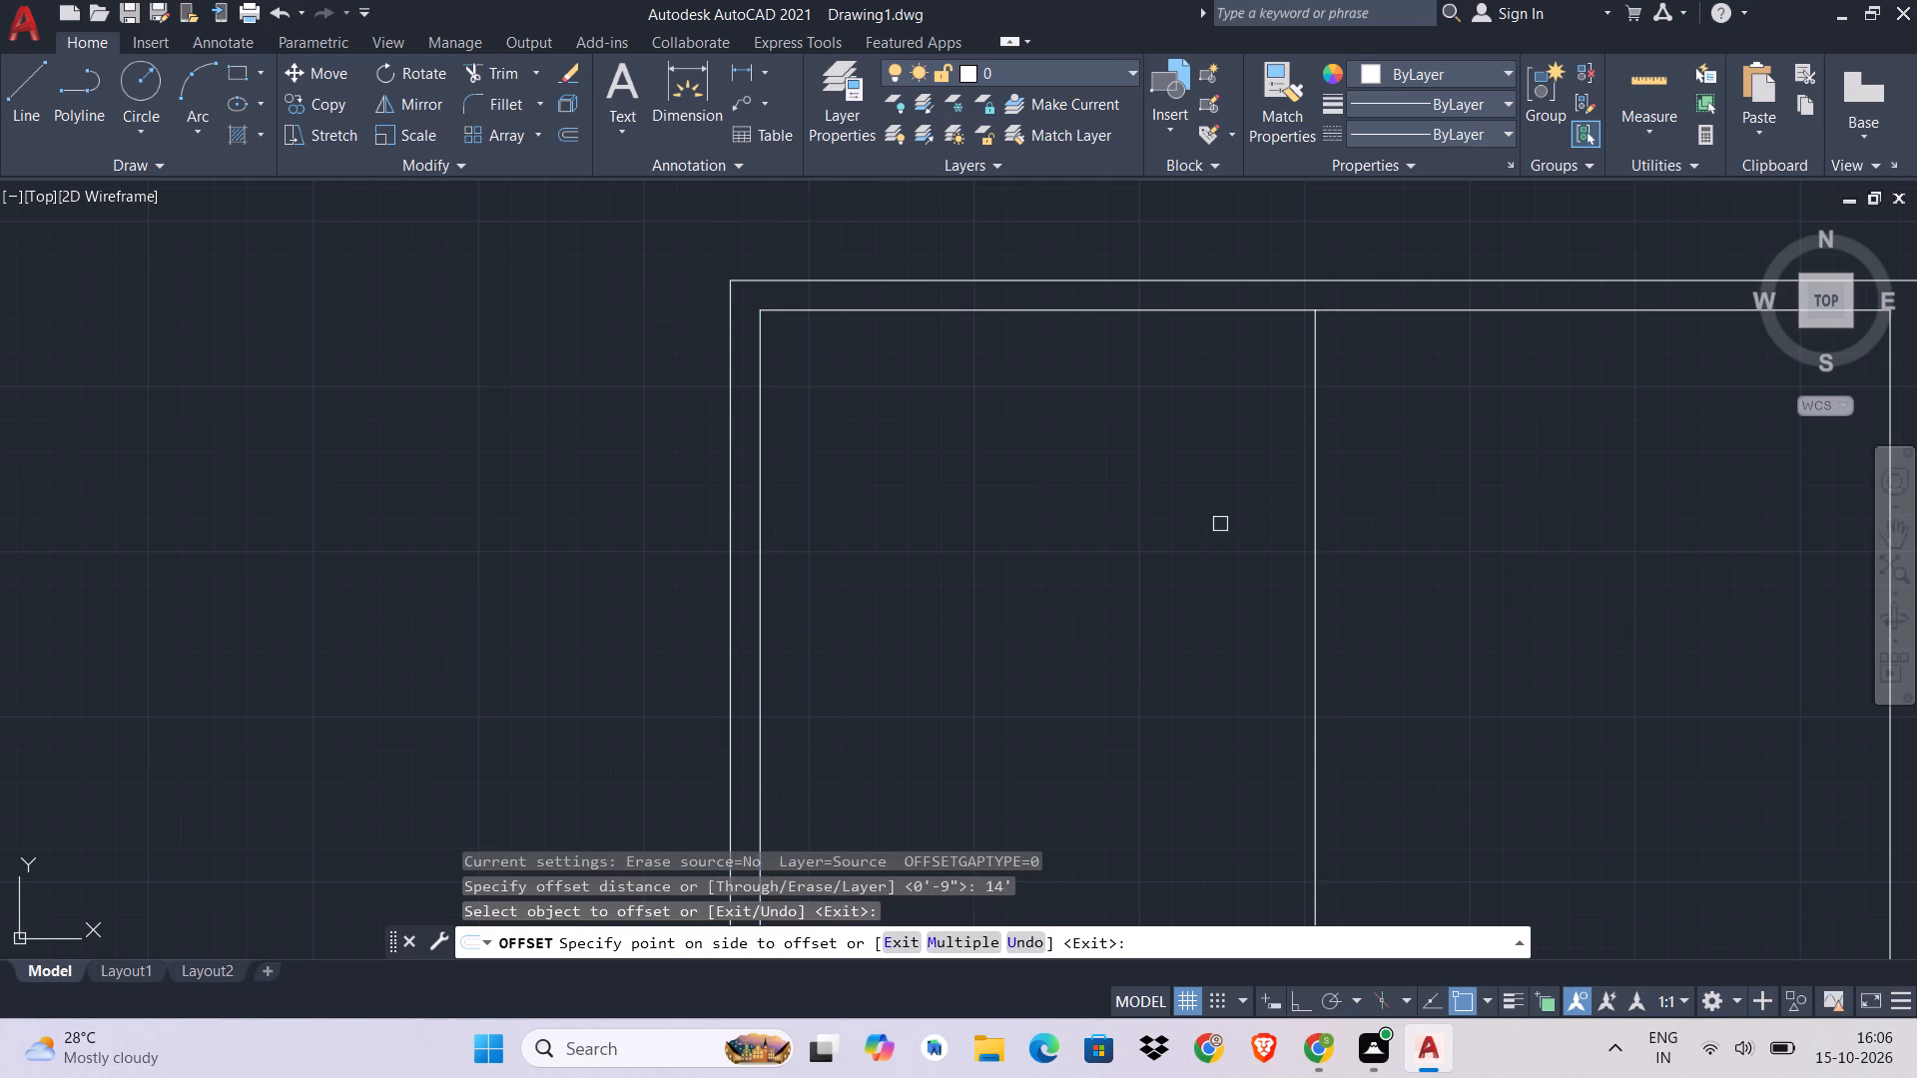
{"action": "middle_click_drag", "start_coordinate": [1293, 501], "coordinate": [1045, 444]}
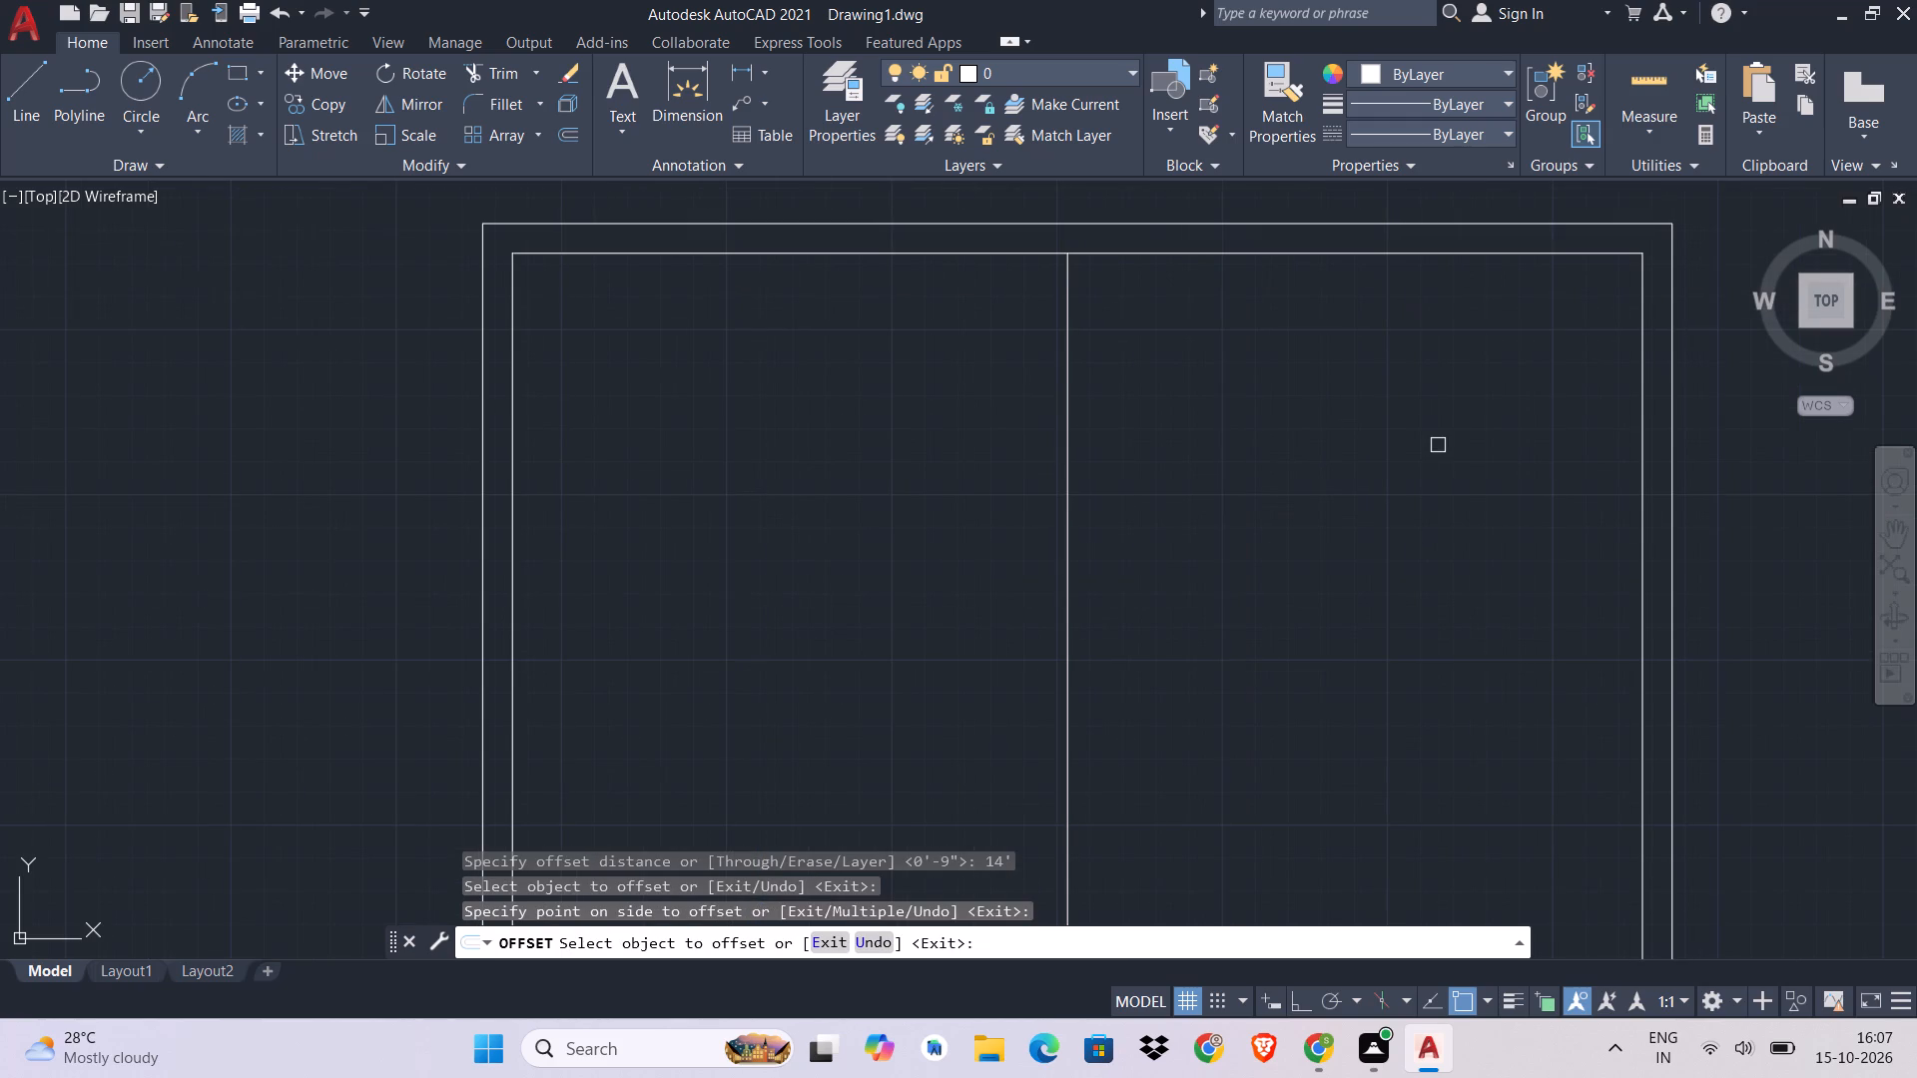
{"action": "left_click", "coordinate": [1645, 517]}
{"action": "left_click", "coordinate": [1257, 643]}
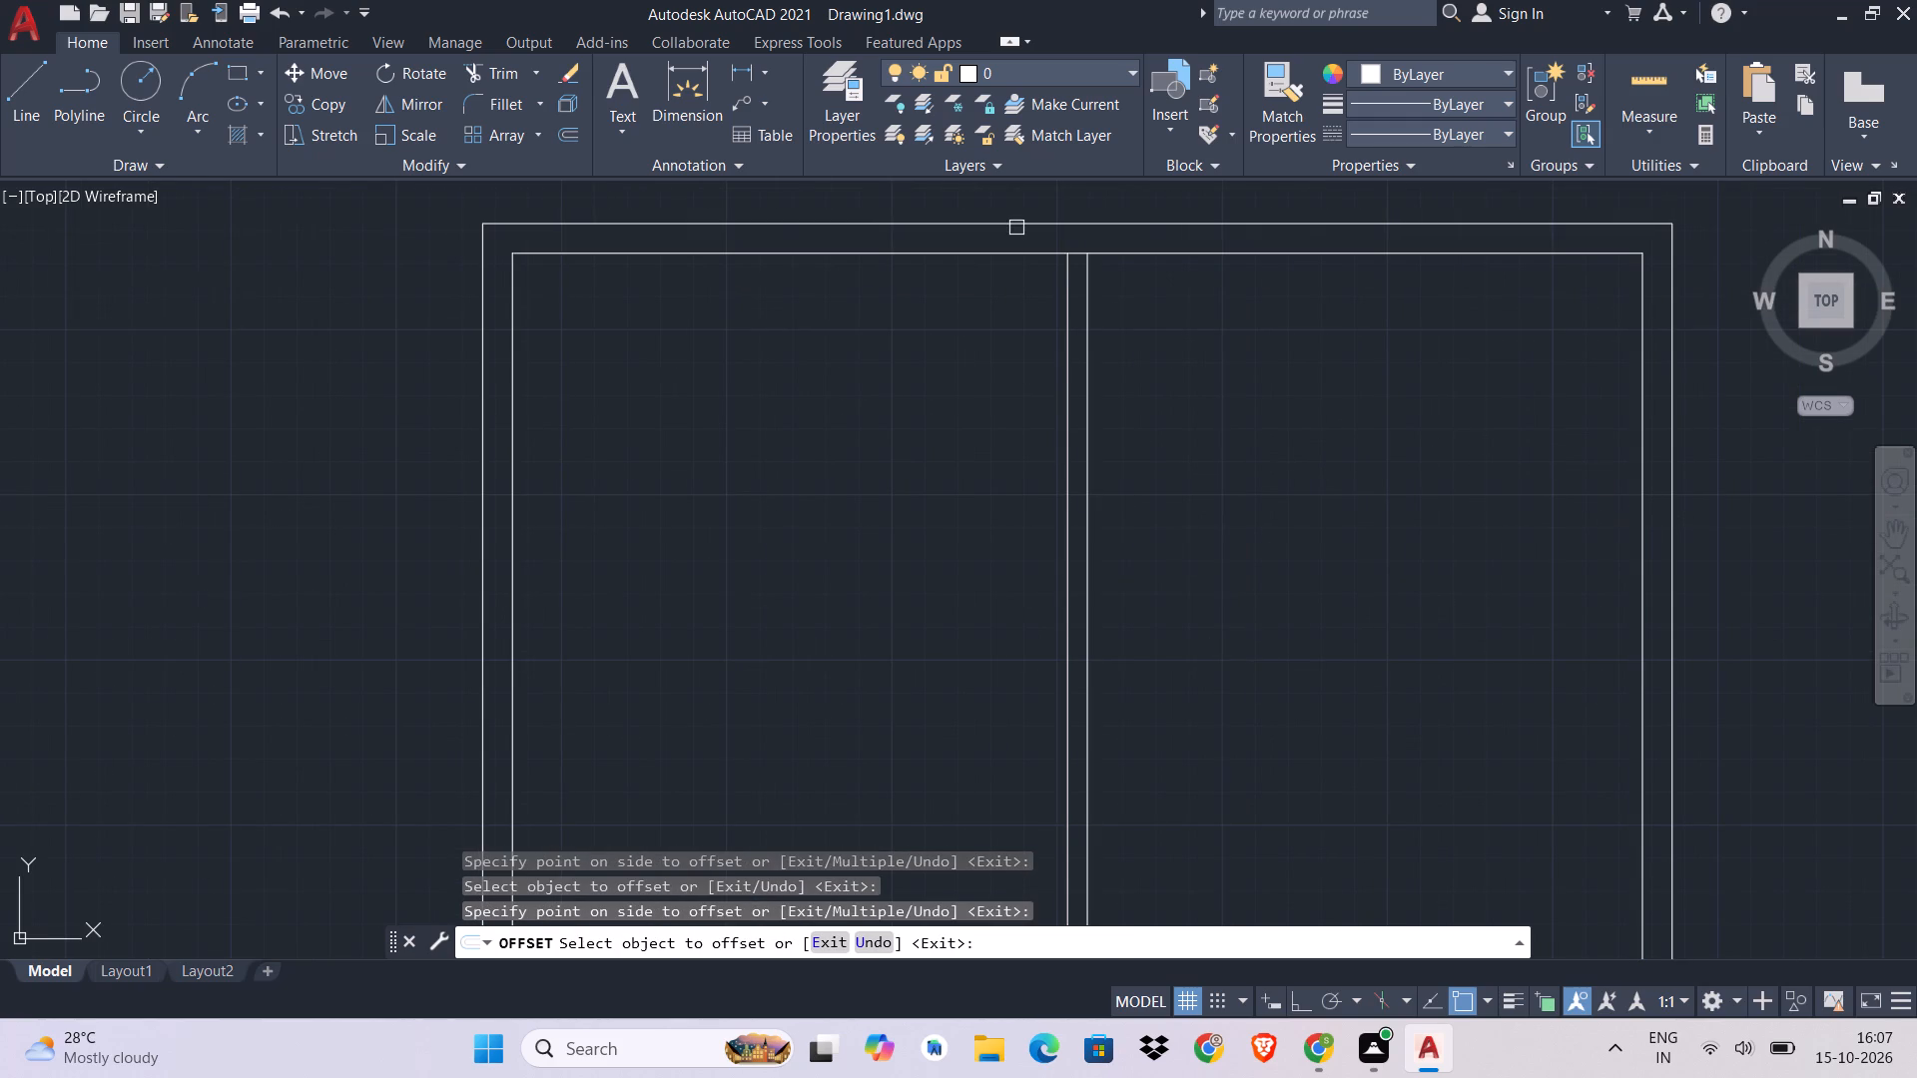
{"action": "left_click", "coordinate": [1005, 239]}
{"action": "key", "text": "Escape"}
Check the thickness of the central vertical partition with a temporary dimension between its two lines at the top.
{"action": "scroll", "coordinate": [1081, 253], "scroll_direction": "up", "scroll_amount": 2}
{"action": "type", "text": "DIM"}
{"action": "key", "text": "space"}
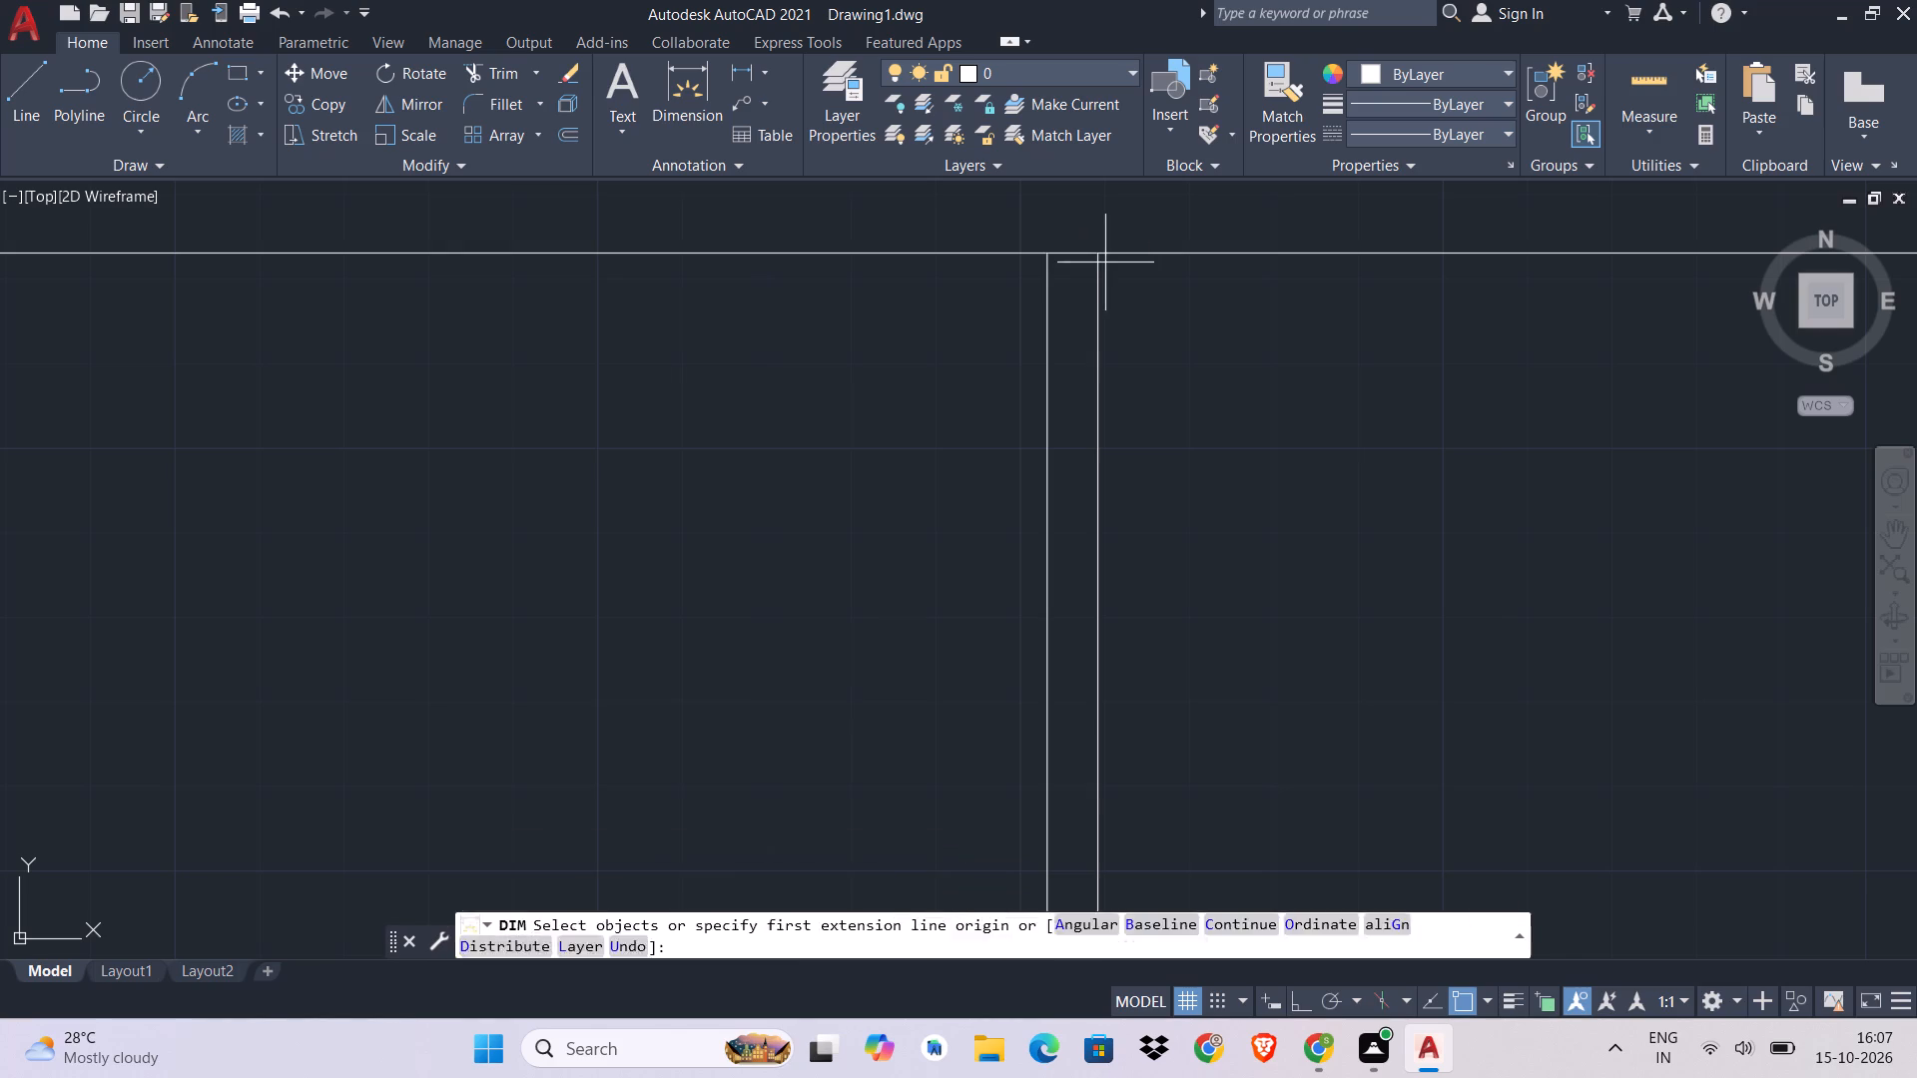
{"action": "left_click", "coordinate": [1105, 263]}
{"action": "key", "text": "Escape"}
{"action": "key", "text": "space"}
{"action": "left_click", "coordinate": [1091, 259]}
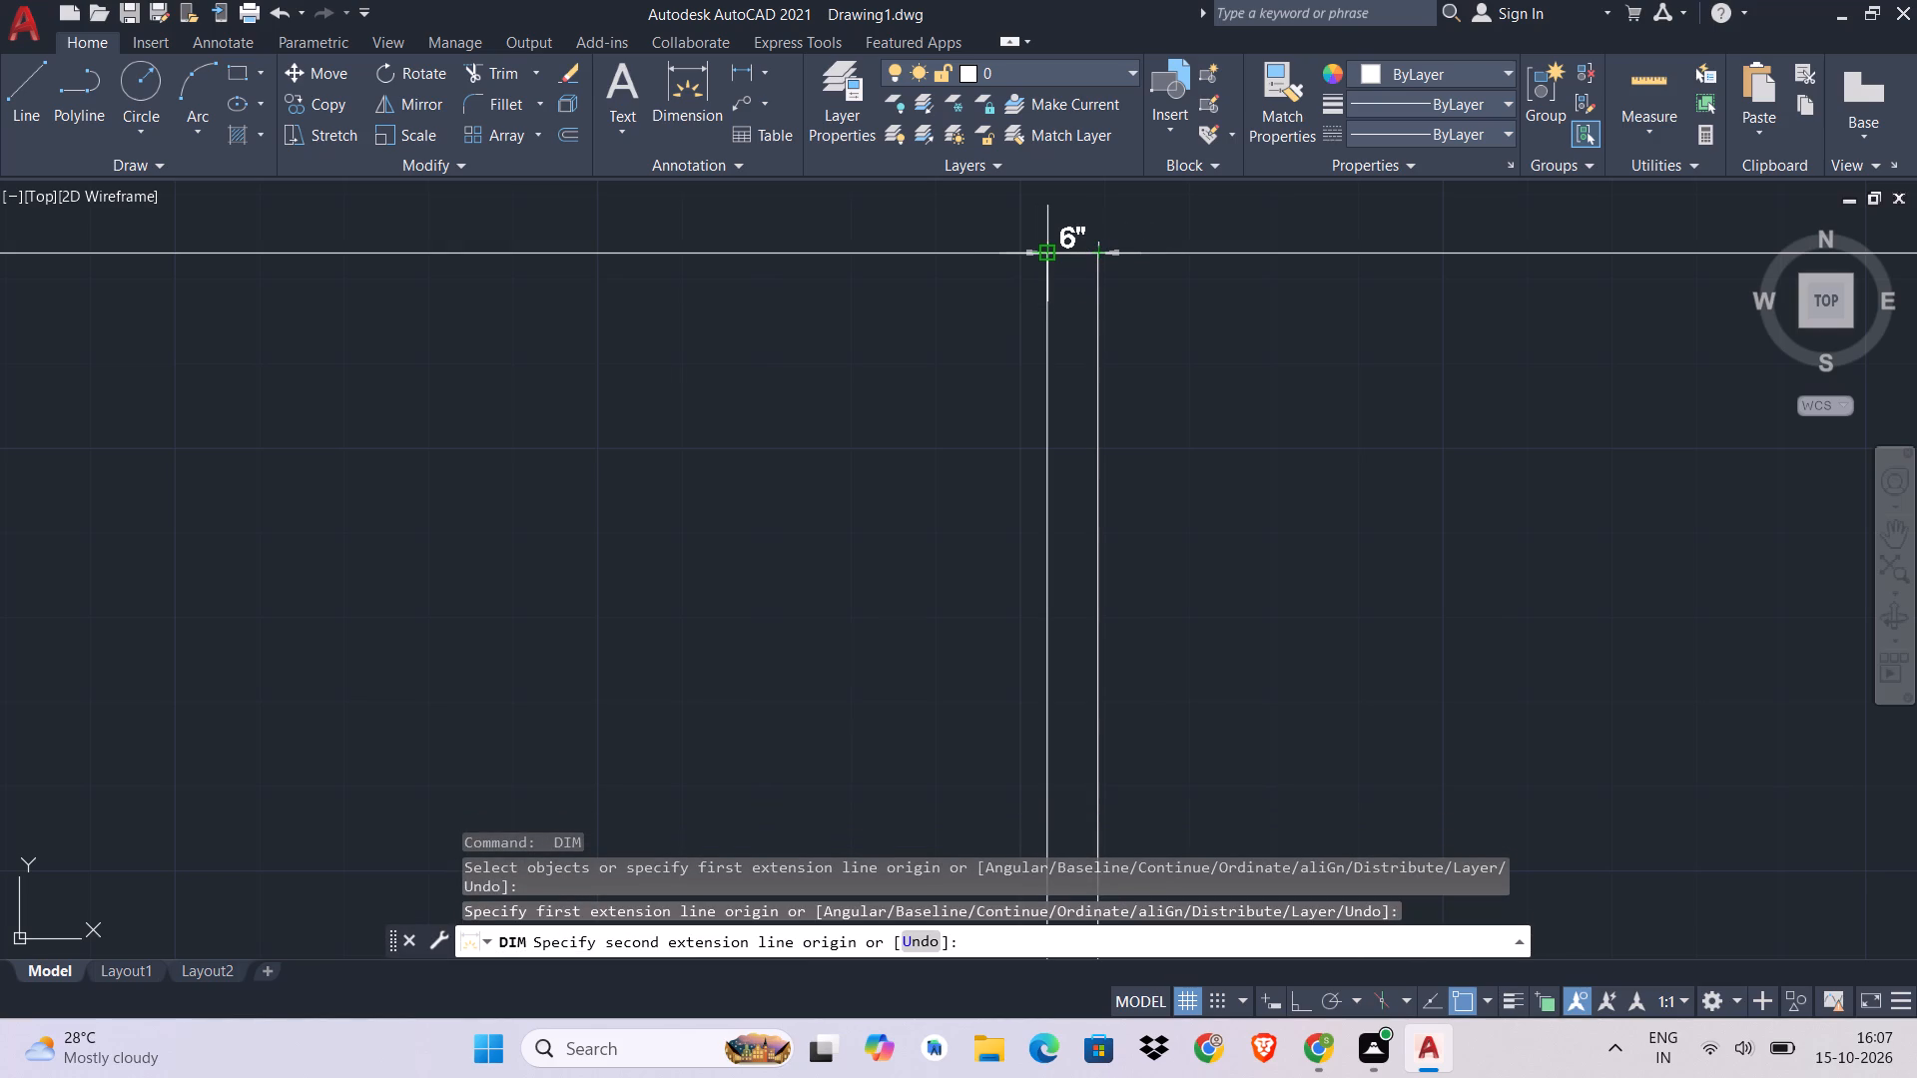
{"action": "key", "text": "Escape"}
Offset the top inner wall line 14'6" downward to place a horizontal partition line.
{"action": "scroll", "coordinate": [1216, 485], "scroll_direction": "down", "scroll_amount": 2}
{"action": "middle_click_drag", "start_coordinate": [1216, 485], "coordinate": [1249, 357]}
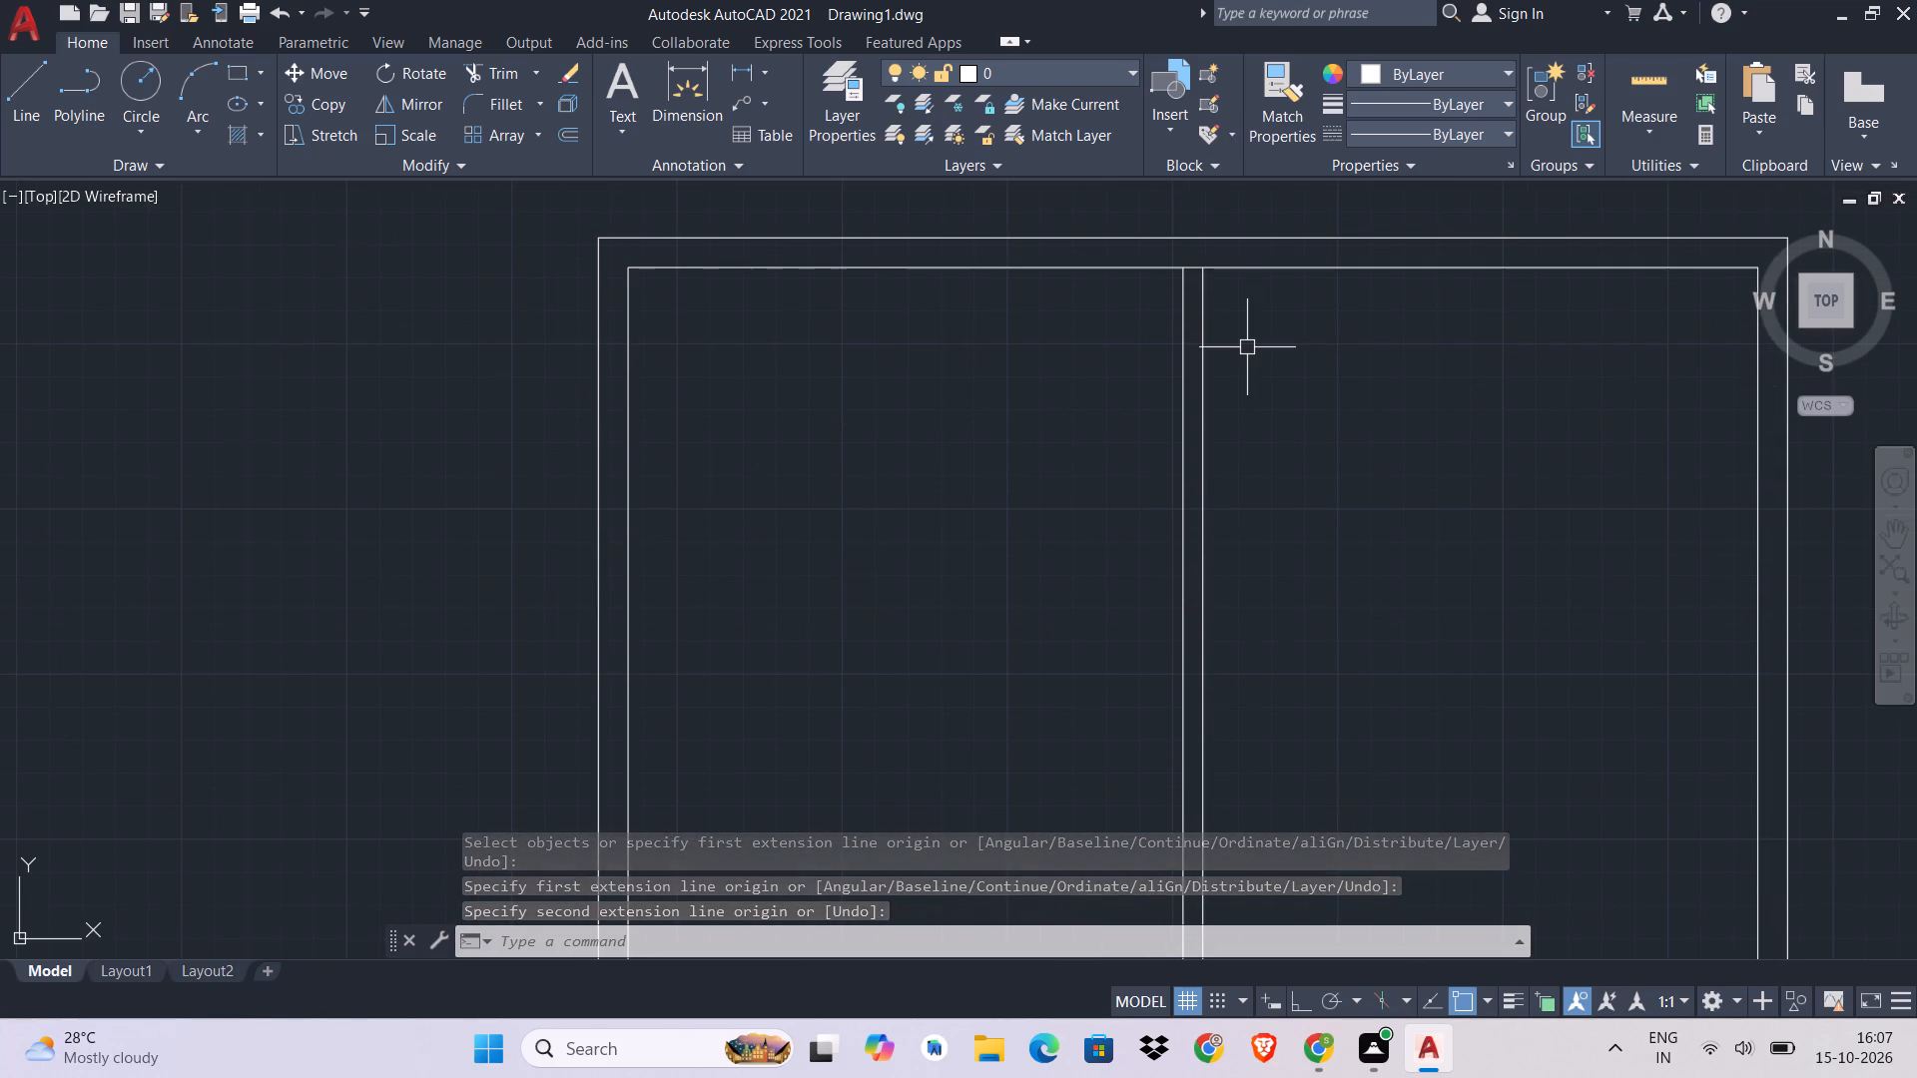
{"action": "key", "text": "Escape"}
{"action": "type", "text": "O 14"}
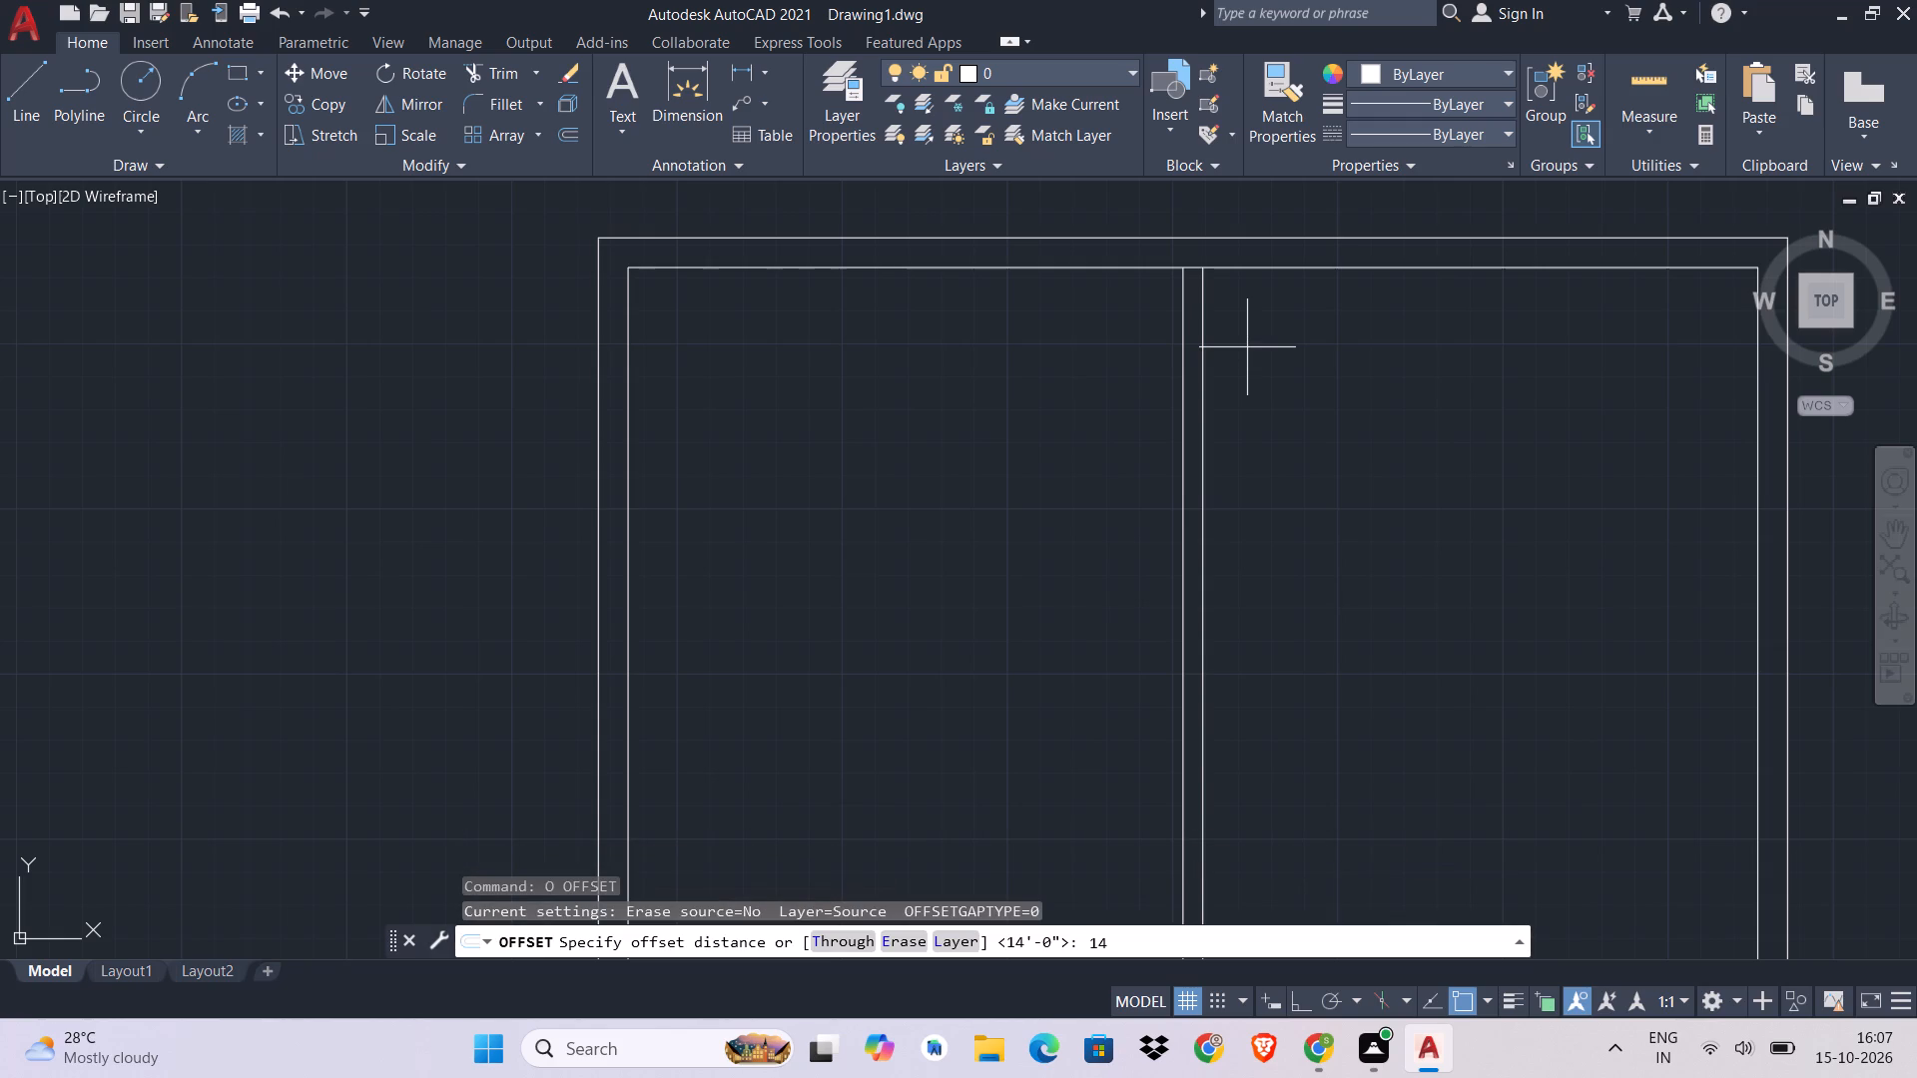
{"action": "key", "text": "apostrophe"}
{"action": "type", "text": "6"}
{"action": "key", "text": "space"}
{"action": "left_click", "coordinate": [1043, 269]}
{"action": "left_click", "coordinate": [1041, 438]}
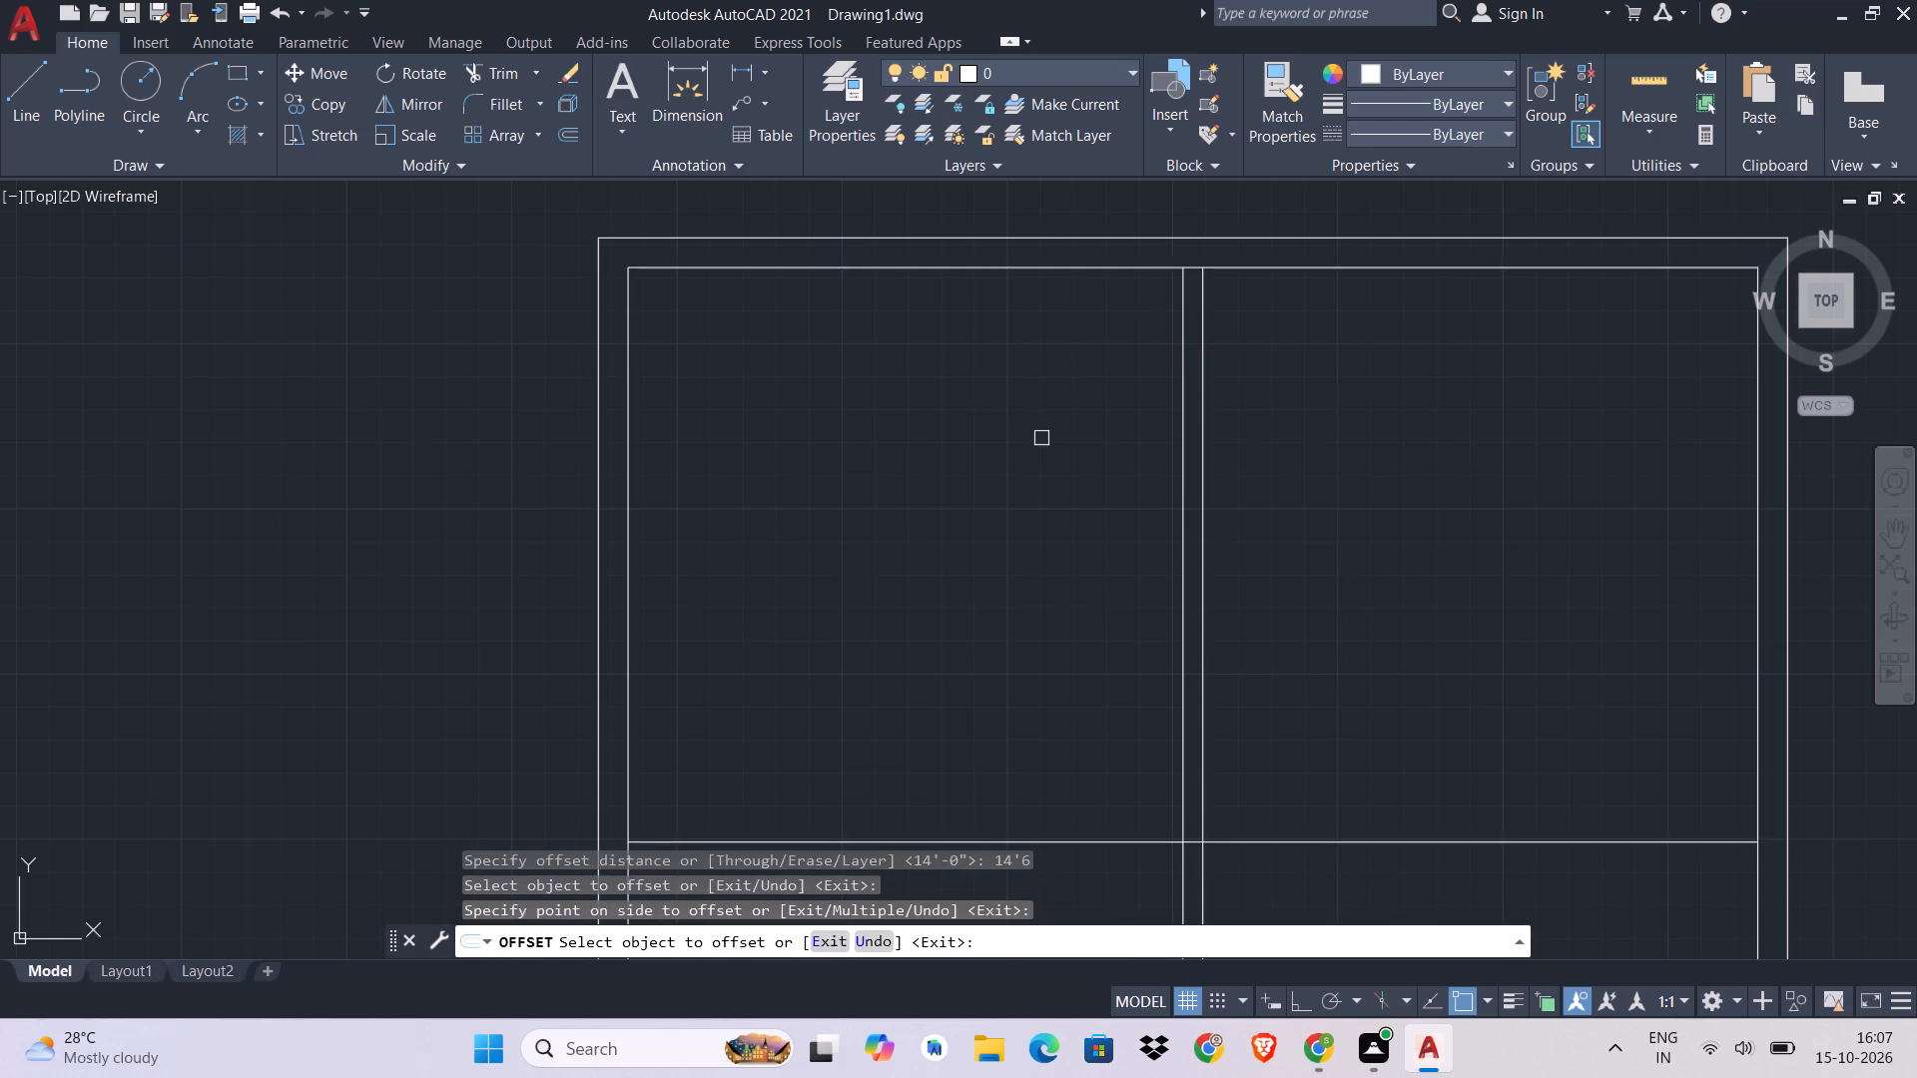
{"action": "middle_click_drag", "start_coordinate": [1132, 657], "coordinate": [1143, 372]}
{"action": "key", "text": "Escape"}
{"action": "key", "text": "Escape"}
Offset the horizontal partition line 6" downward to give that wall its thickness.
{"action": "type", "text": "O 6"}
{"action": "key", "text": "space"}
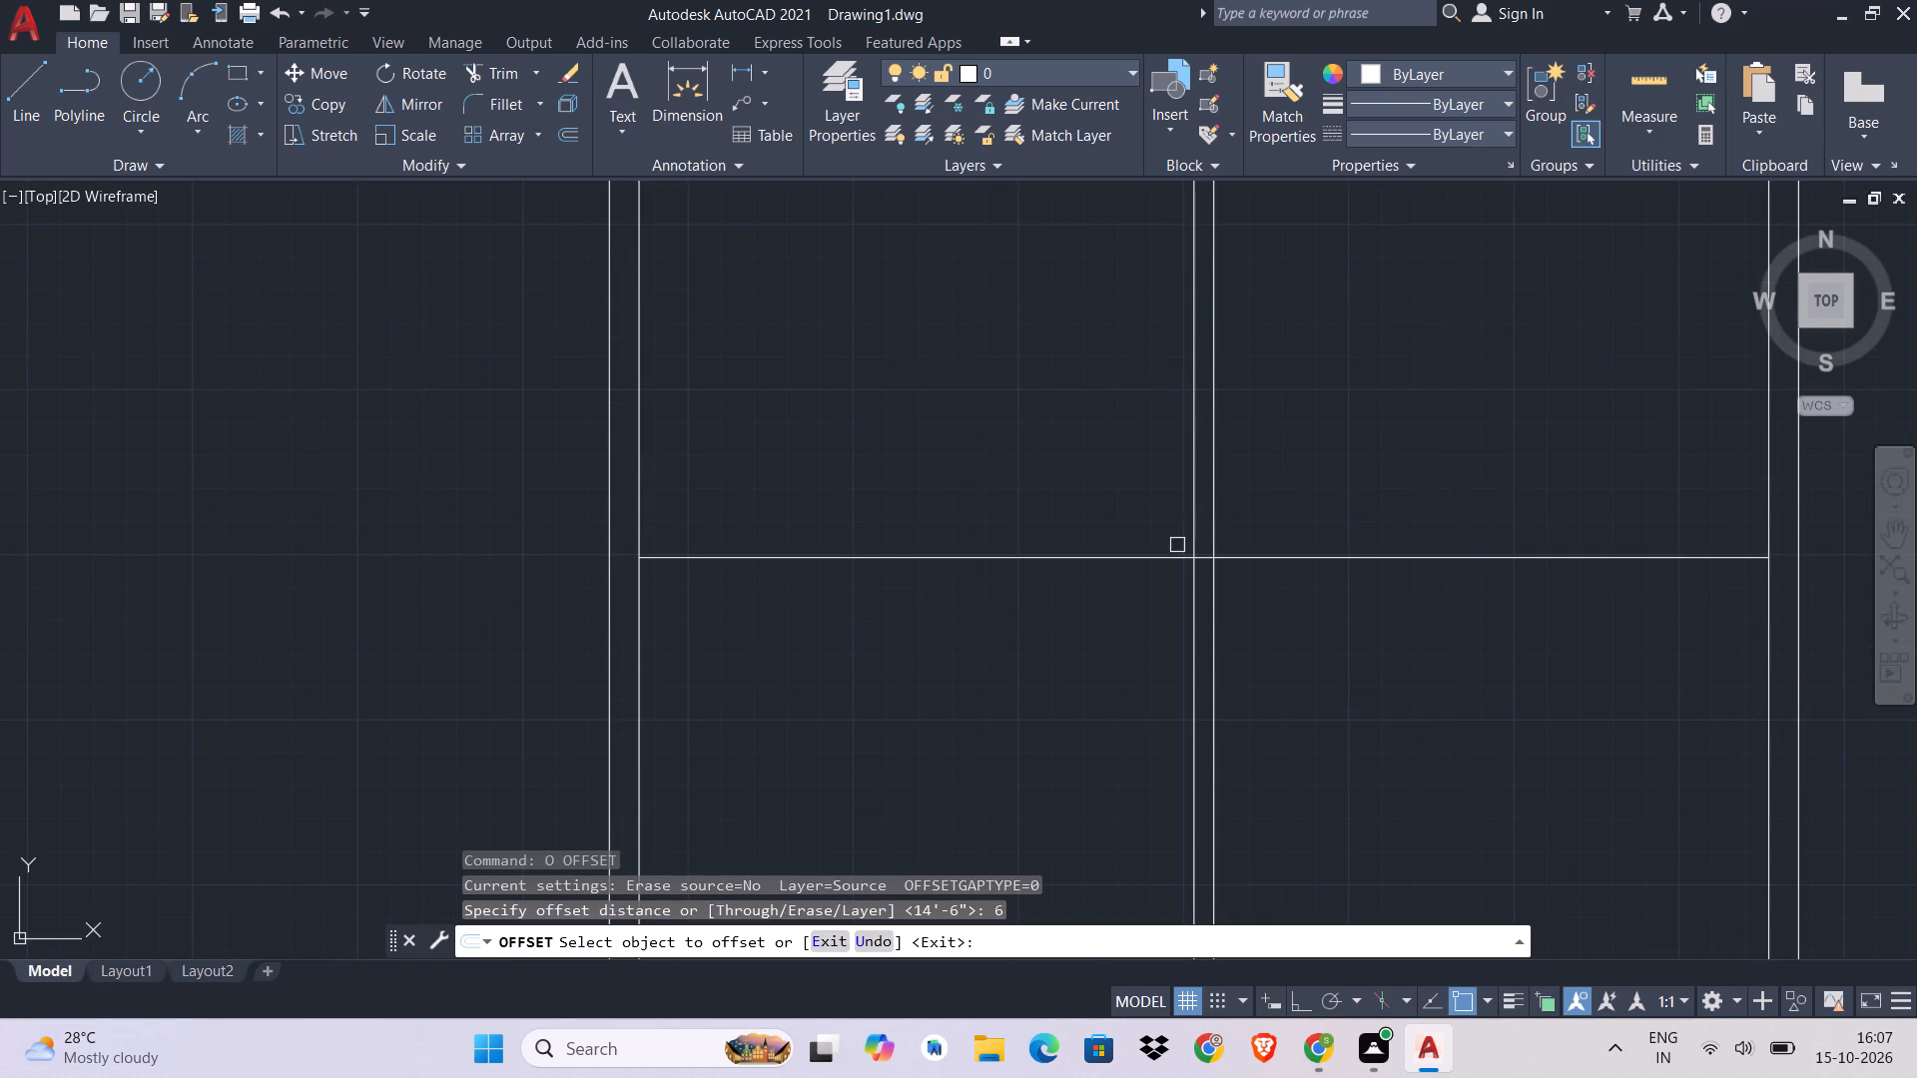
{"action": "left_click", "coordinate": [1177, 555]}
{"action": "left_click", "coordinate": [1173, 673]}
{"action": "middle_click_drag", "start_coordinate": [1197, 675], "coordinate": [1185, 413]}
{"action": "key", "text": "Escape"}
{"action": "key", "text": "Escape"}
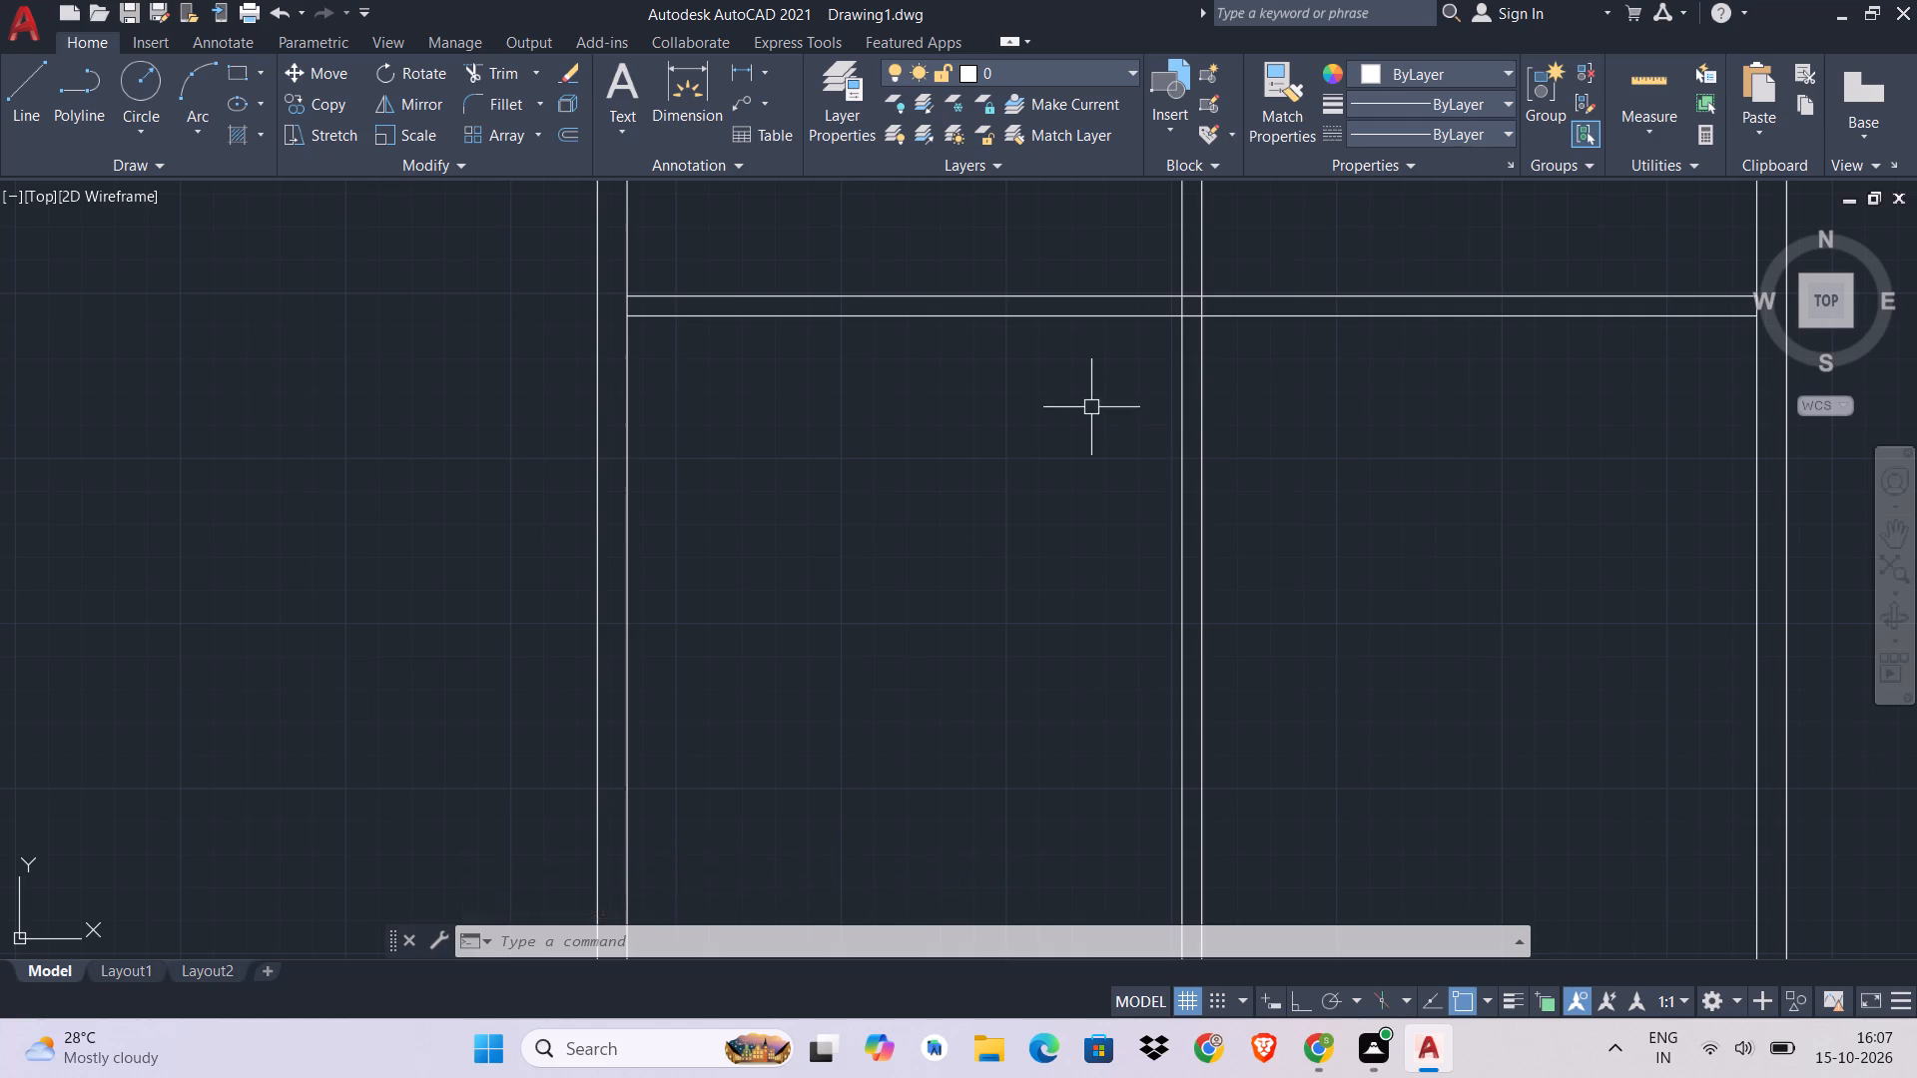
Offset the left inner wall line 8' inward to place a second vertical partition line.
{"action": "middle_click_drag", "start_coordinate": [1110, 454], "coordinate": [1148, 541]}
{"action": "key", "text": "Escape"}
{"action": "key", "text": "Escape"}
{"action": "key", "text": "Escape"}
{"action": "key", "text": "Escape"}
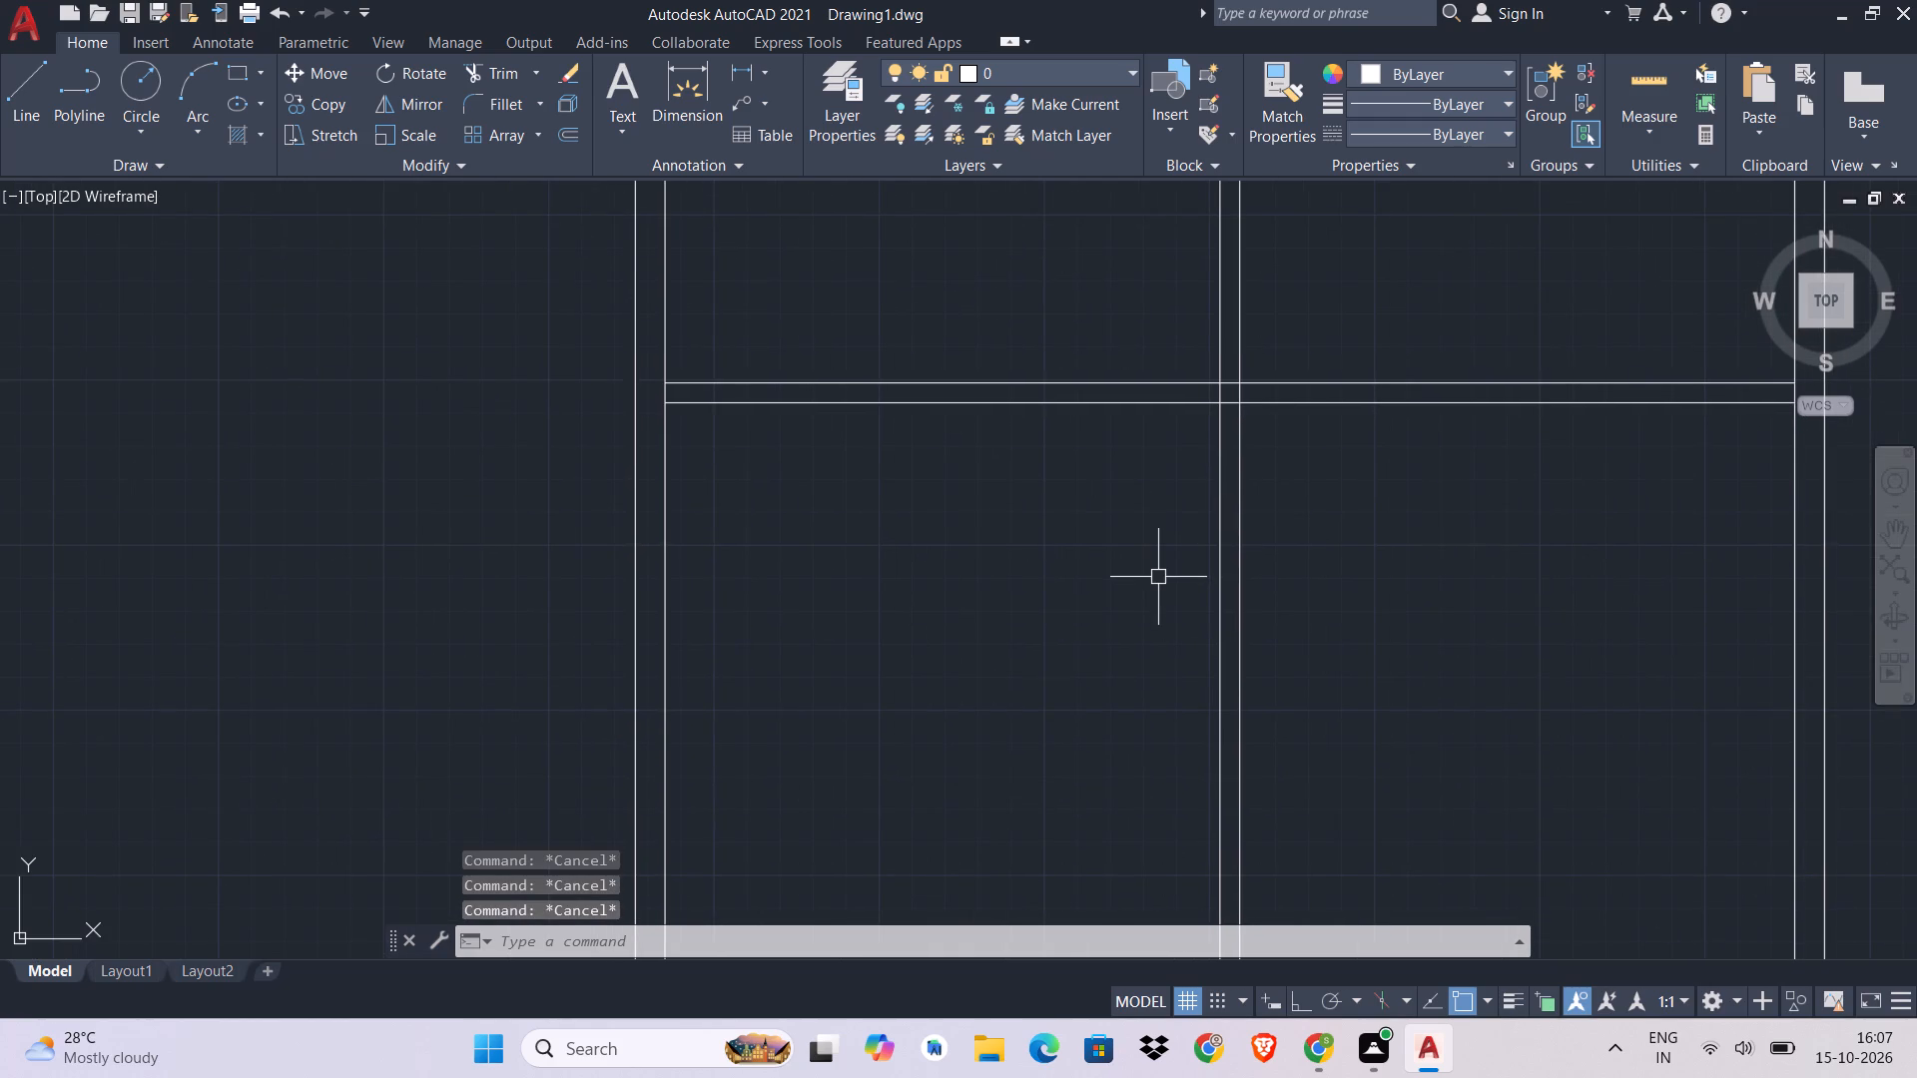
{"action": "key", "text": "Escape"}
{"action": "type", "text": "O"}
{"action": "key", "text": "space"}
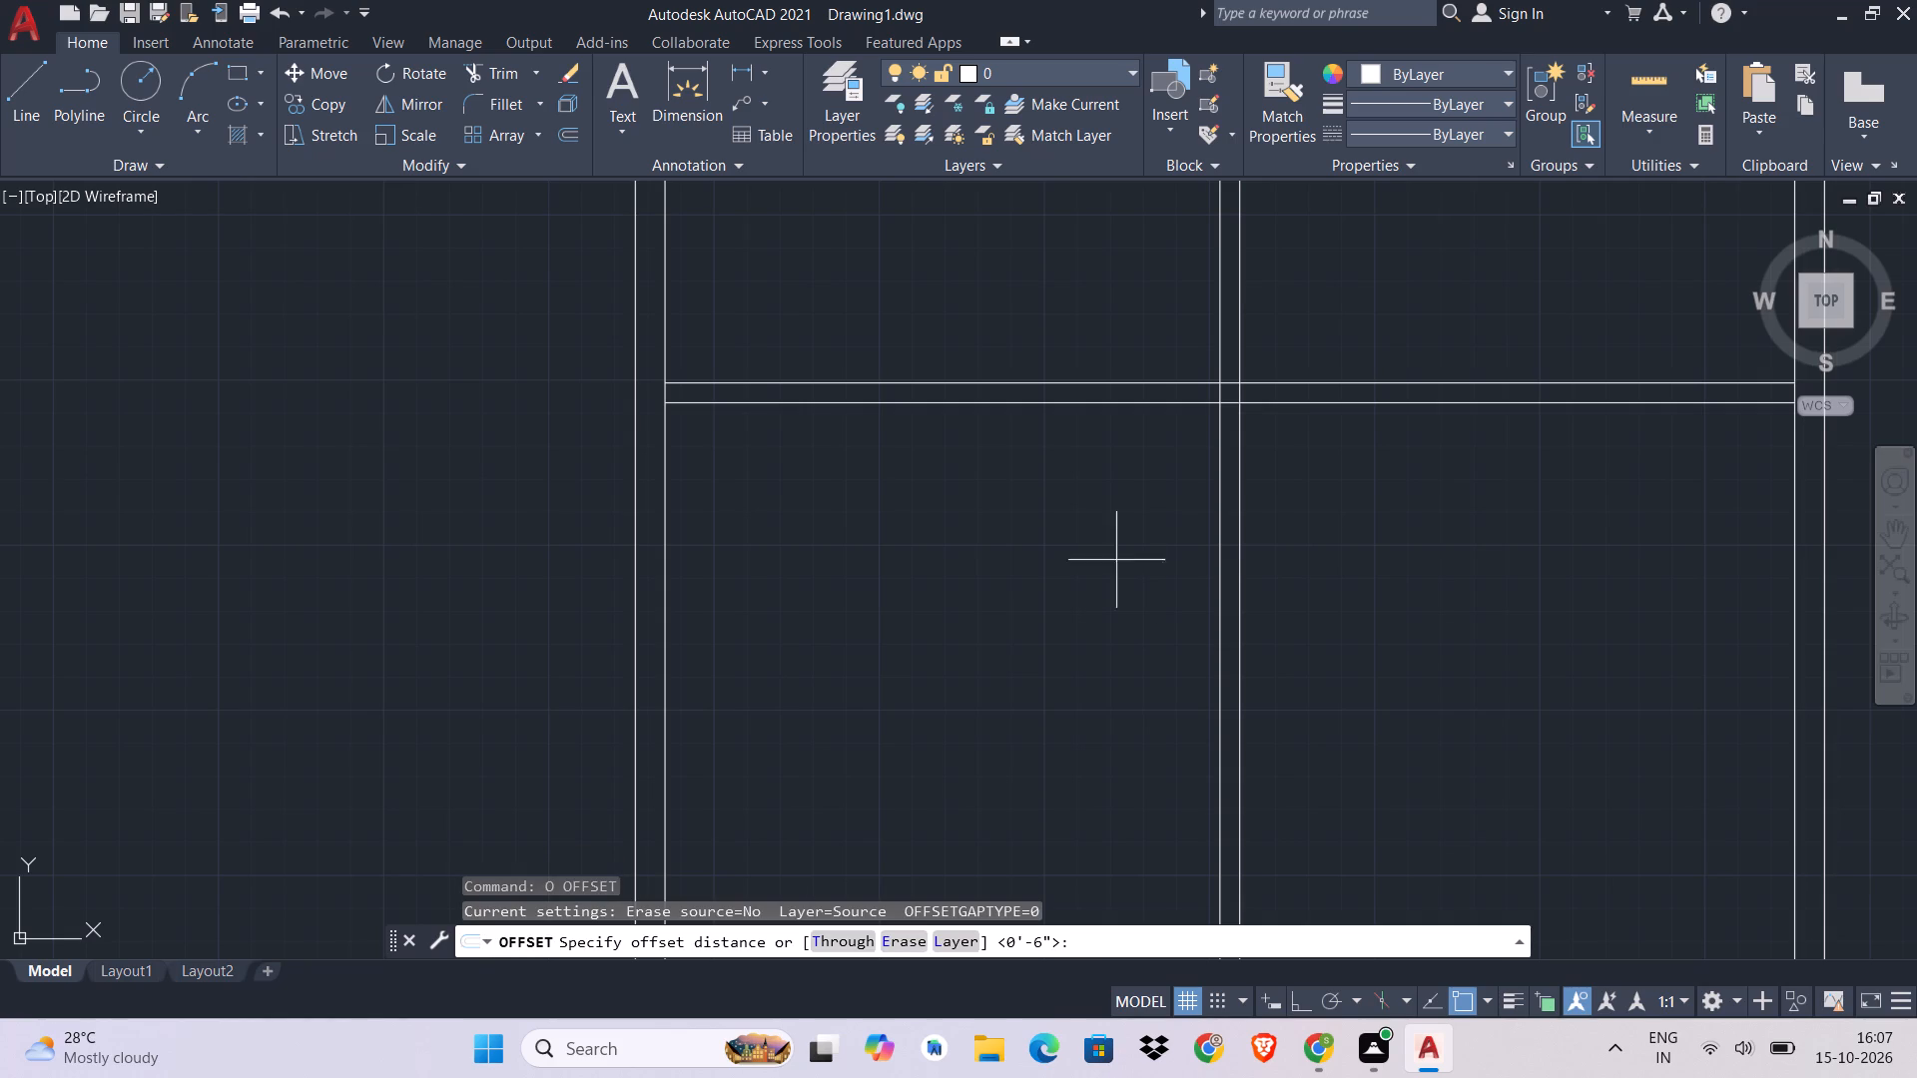
{"action": "type", "text": "8'"}
{"action": "key", "text": "space"}
{"action": "left_click", "coordinate": [672, 630]}
{"action": "left_click", "coordinate": [1021, 630]}
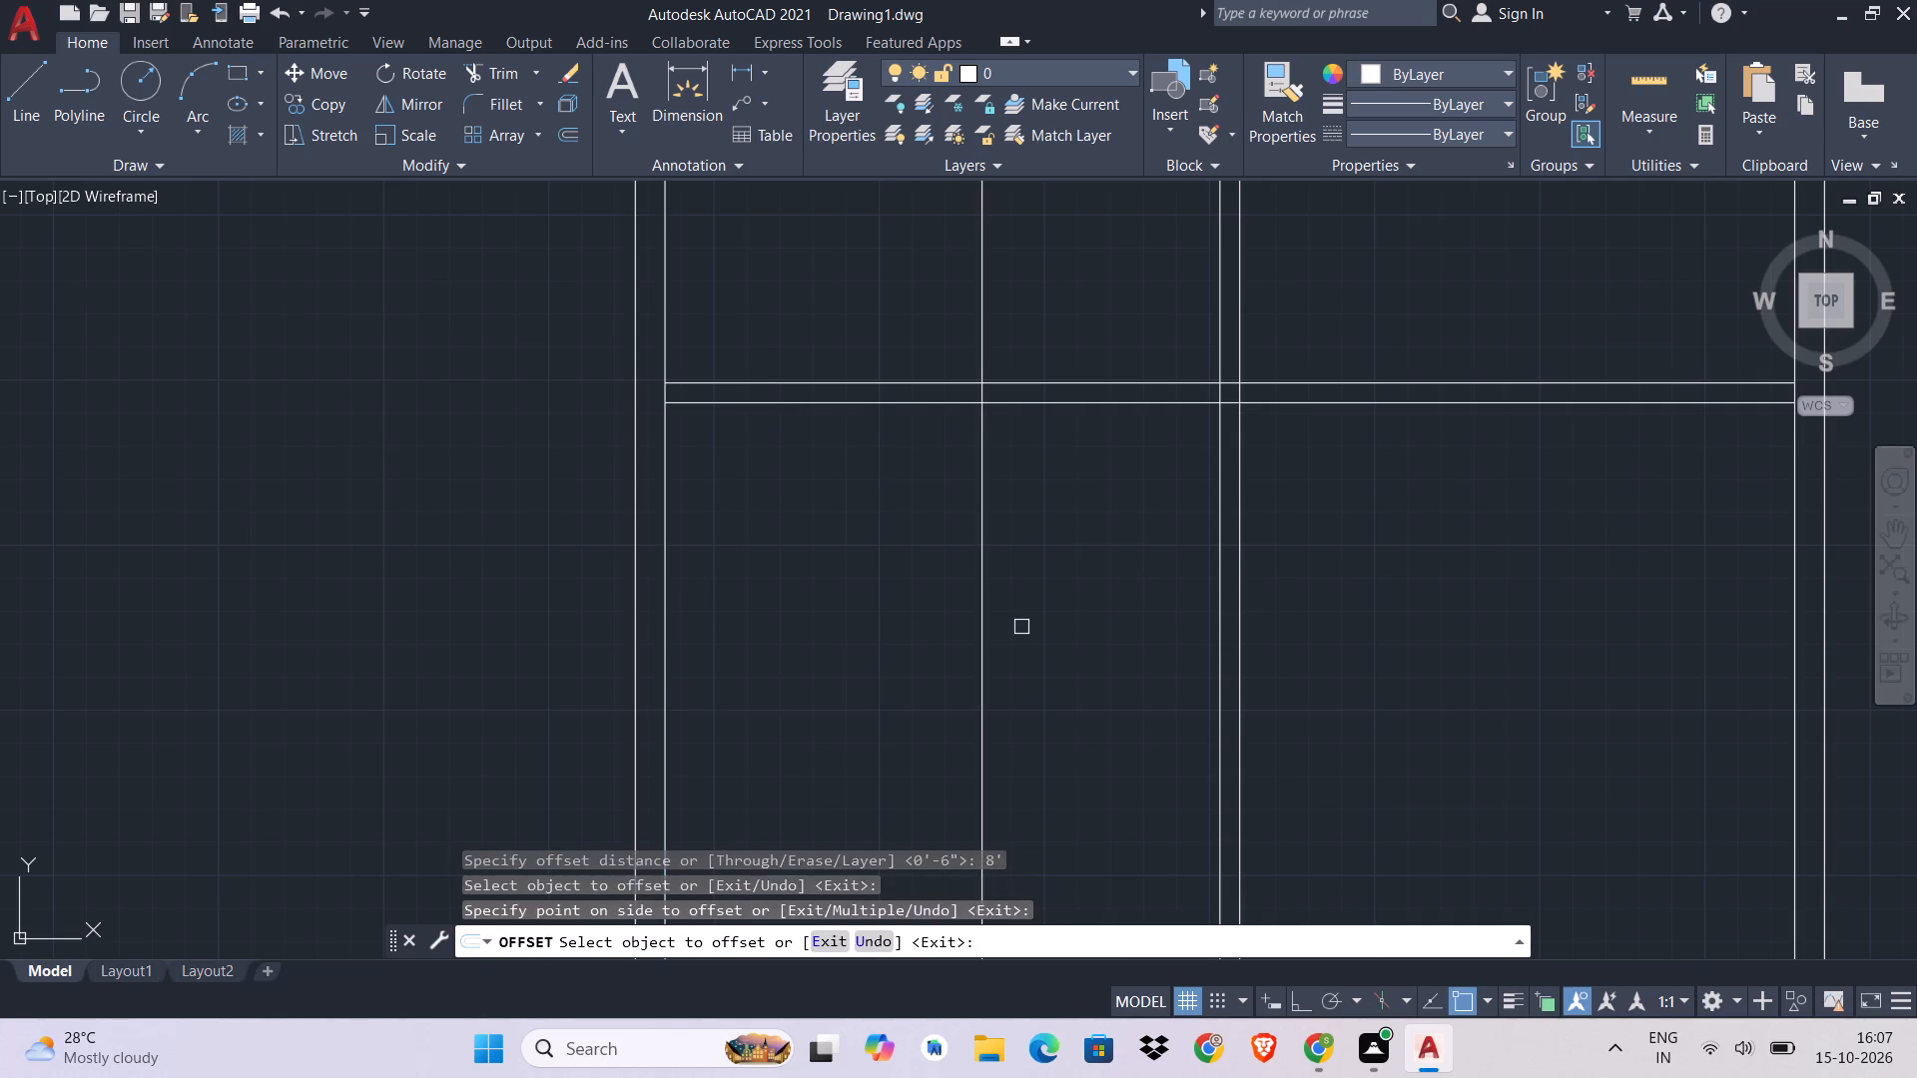
{"action": "key", "text": "Escape"}
Offset the lower line of the horizontal partition 6' downward to place a second horizontal partition.
{"action": "key", "text": "o"}
{"action": "key", "text": "space"}
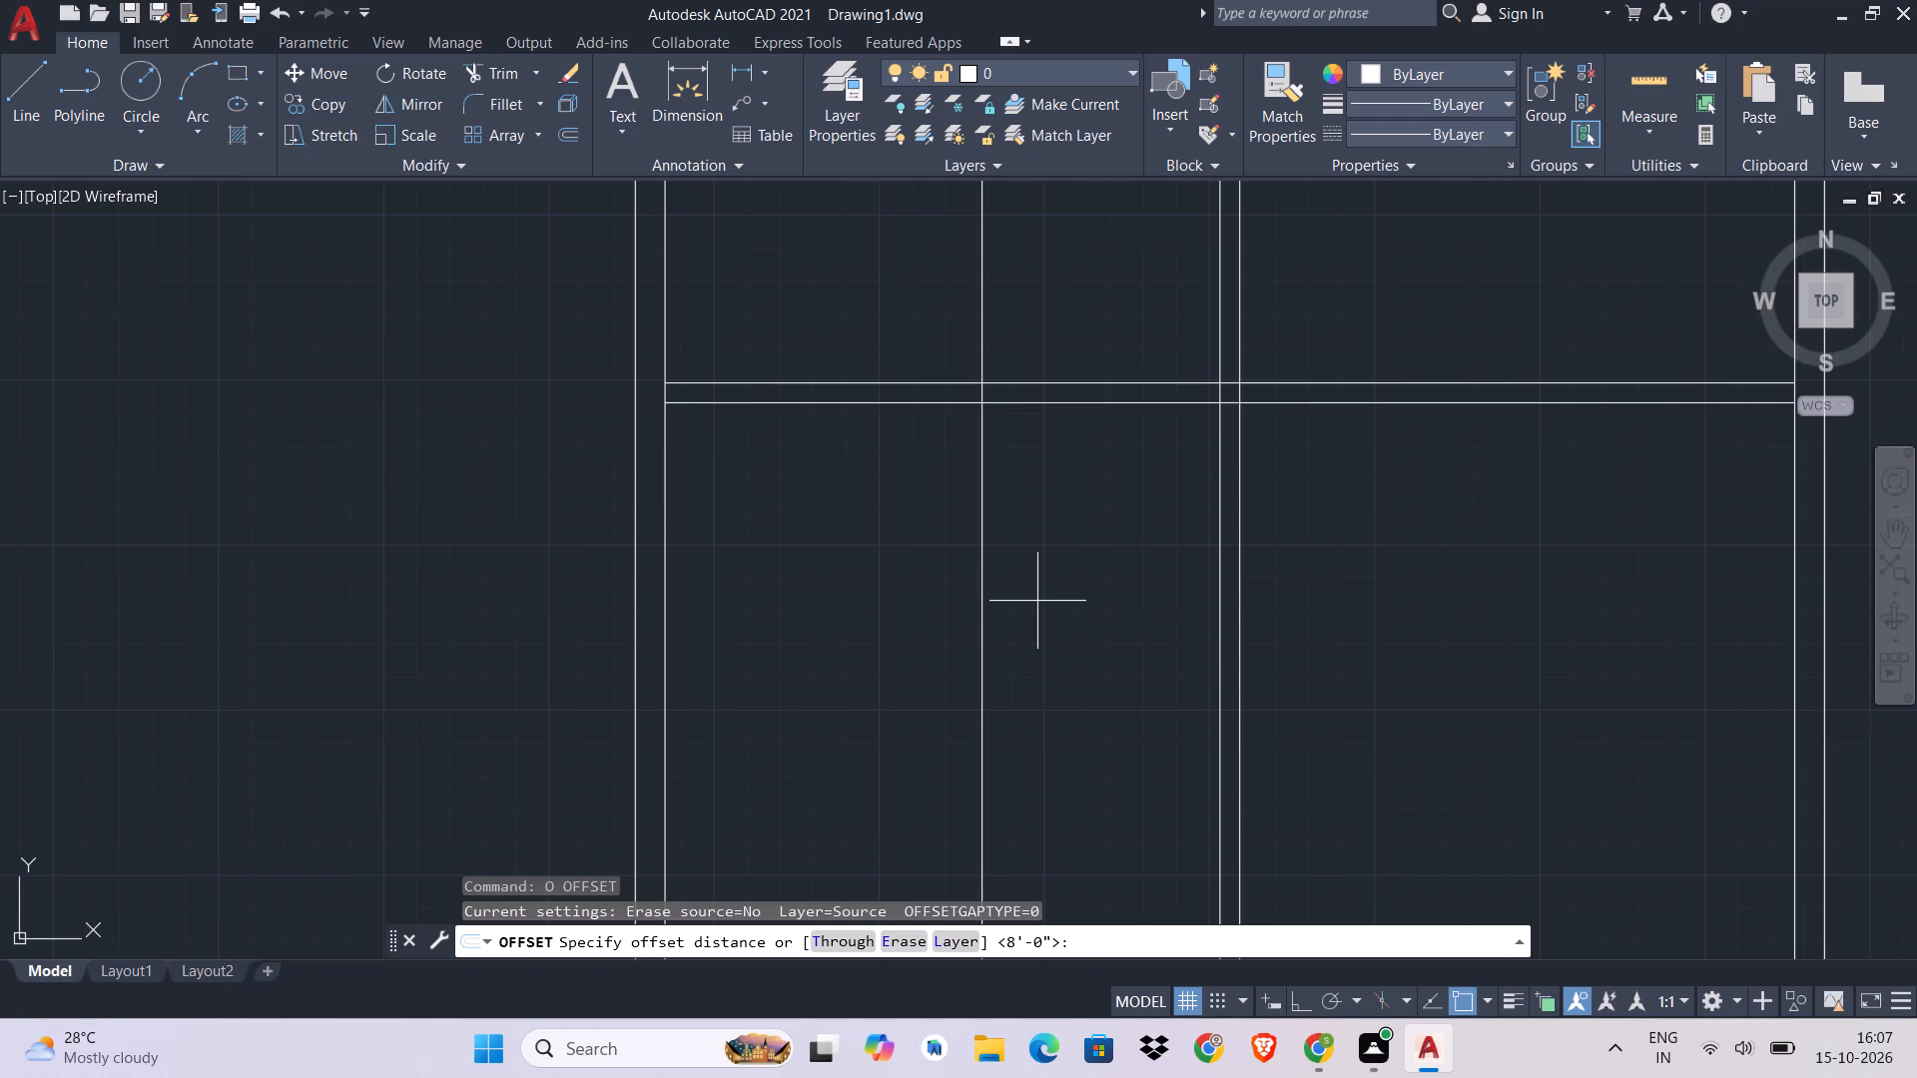
{"action": "key", "text": "6"}
{"action": "type", "text": "'"}
{"action": "key", "text": "space"}
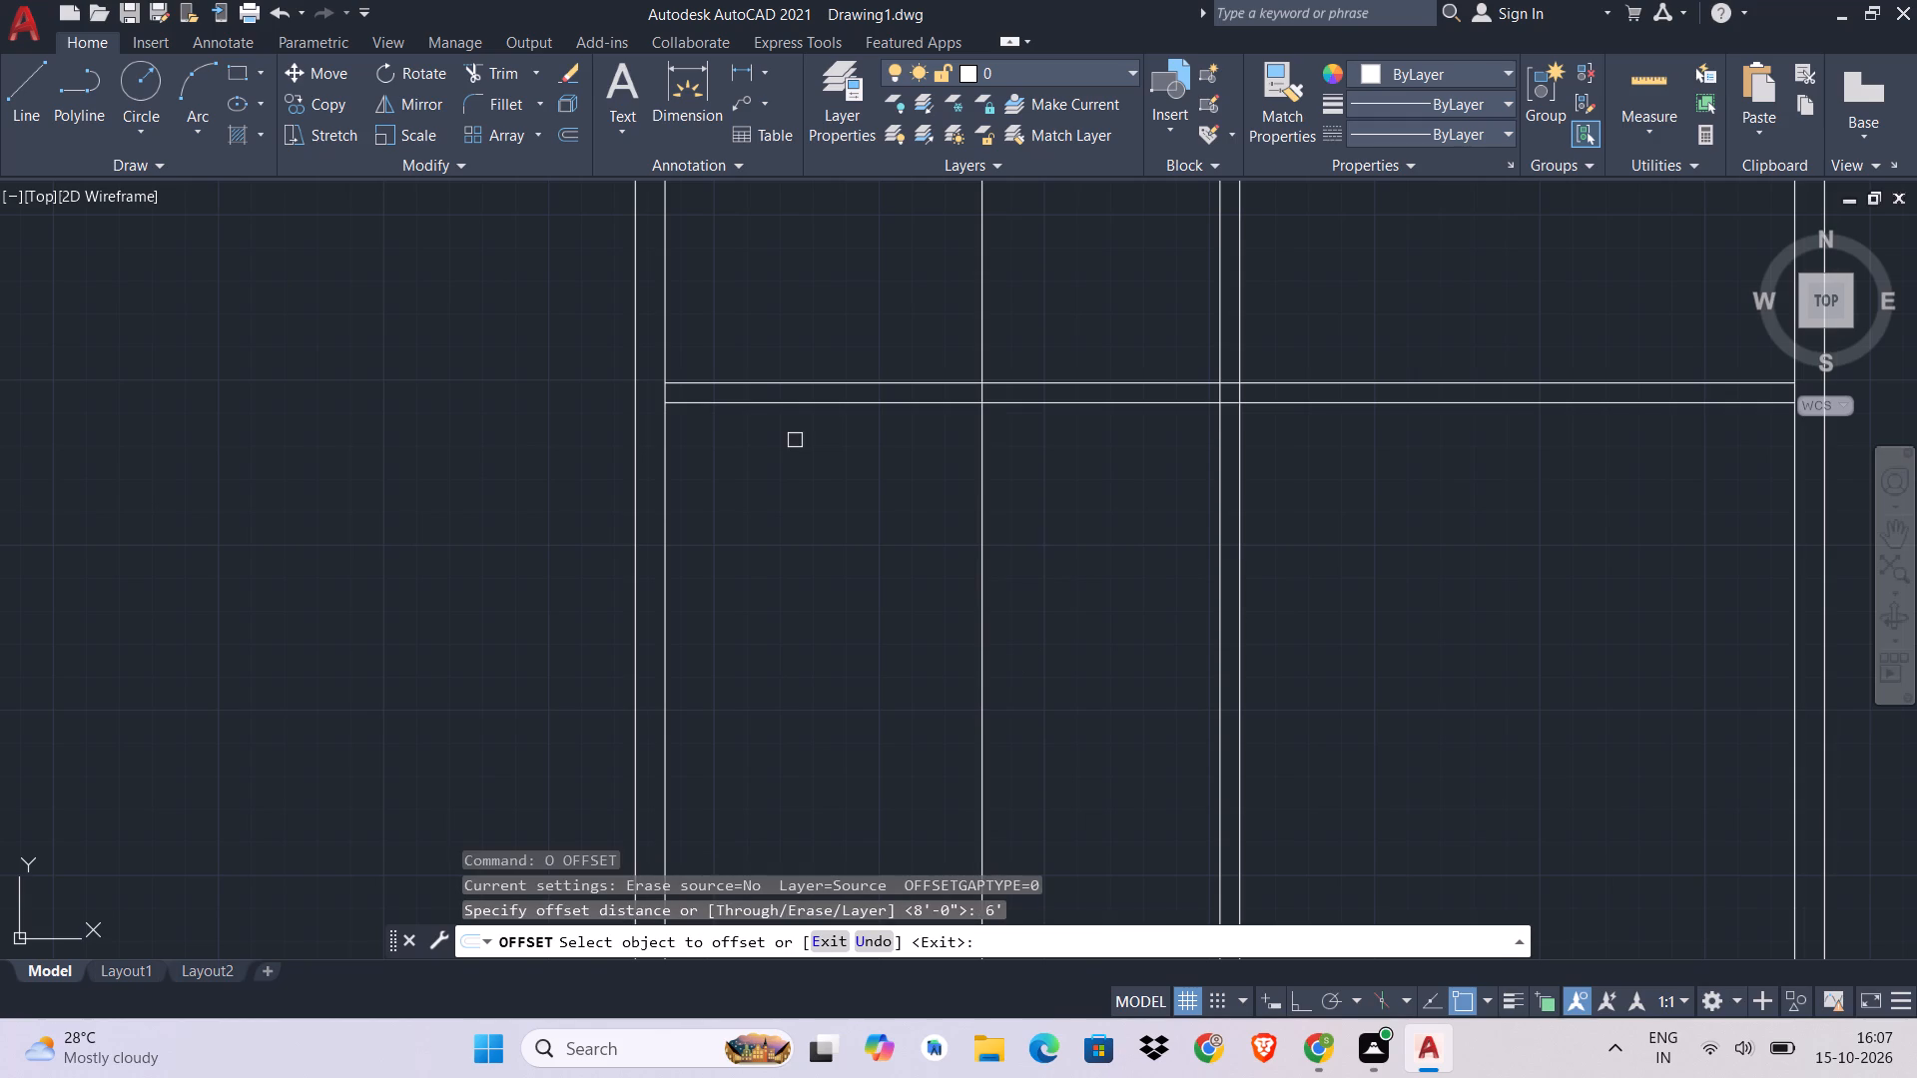
{"action": "left_click", "coordinate": [845, 405]}
{"action": "left_click", "coordinate": [868, 627]}
{"action": "middle_click_drag", "start_coordinate": [925, 695], "coordinate": [977, 528]}
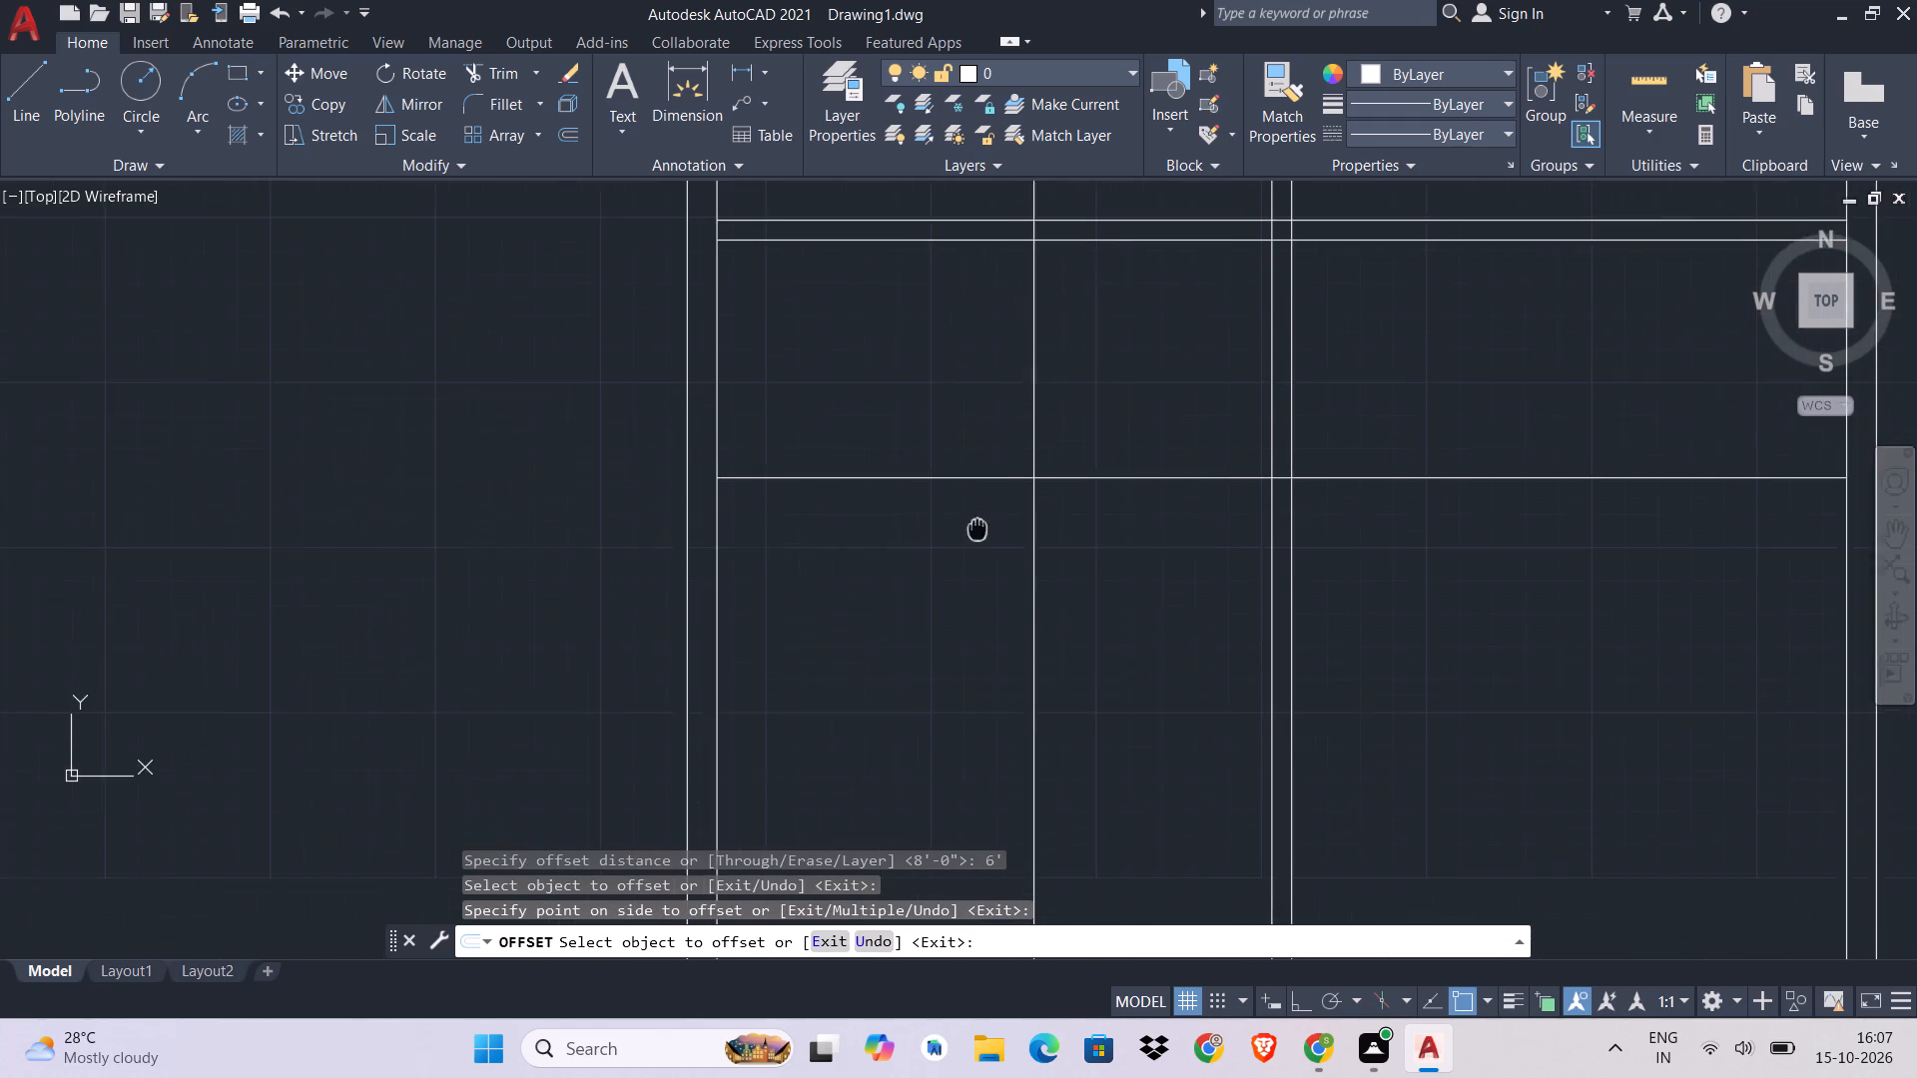
{"action": "middle_click_drag", "start_coordinate": [977, 528], "coordinate": [979, 514]}
{"action": "key", "text": "Escape"}
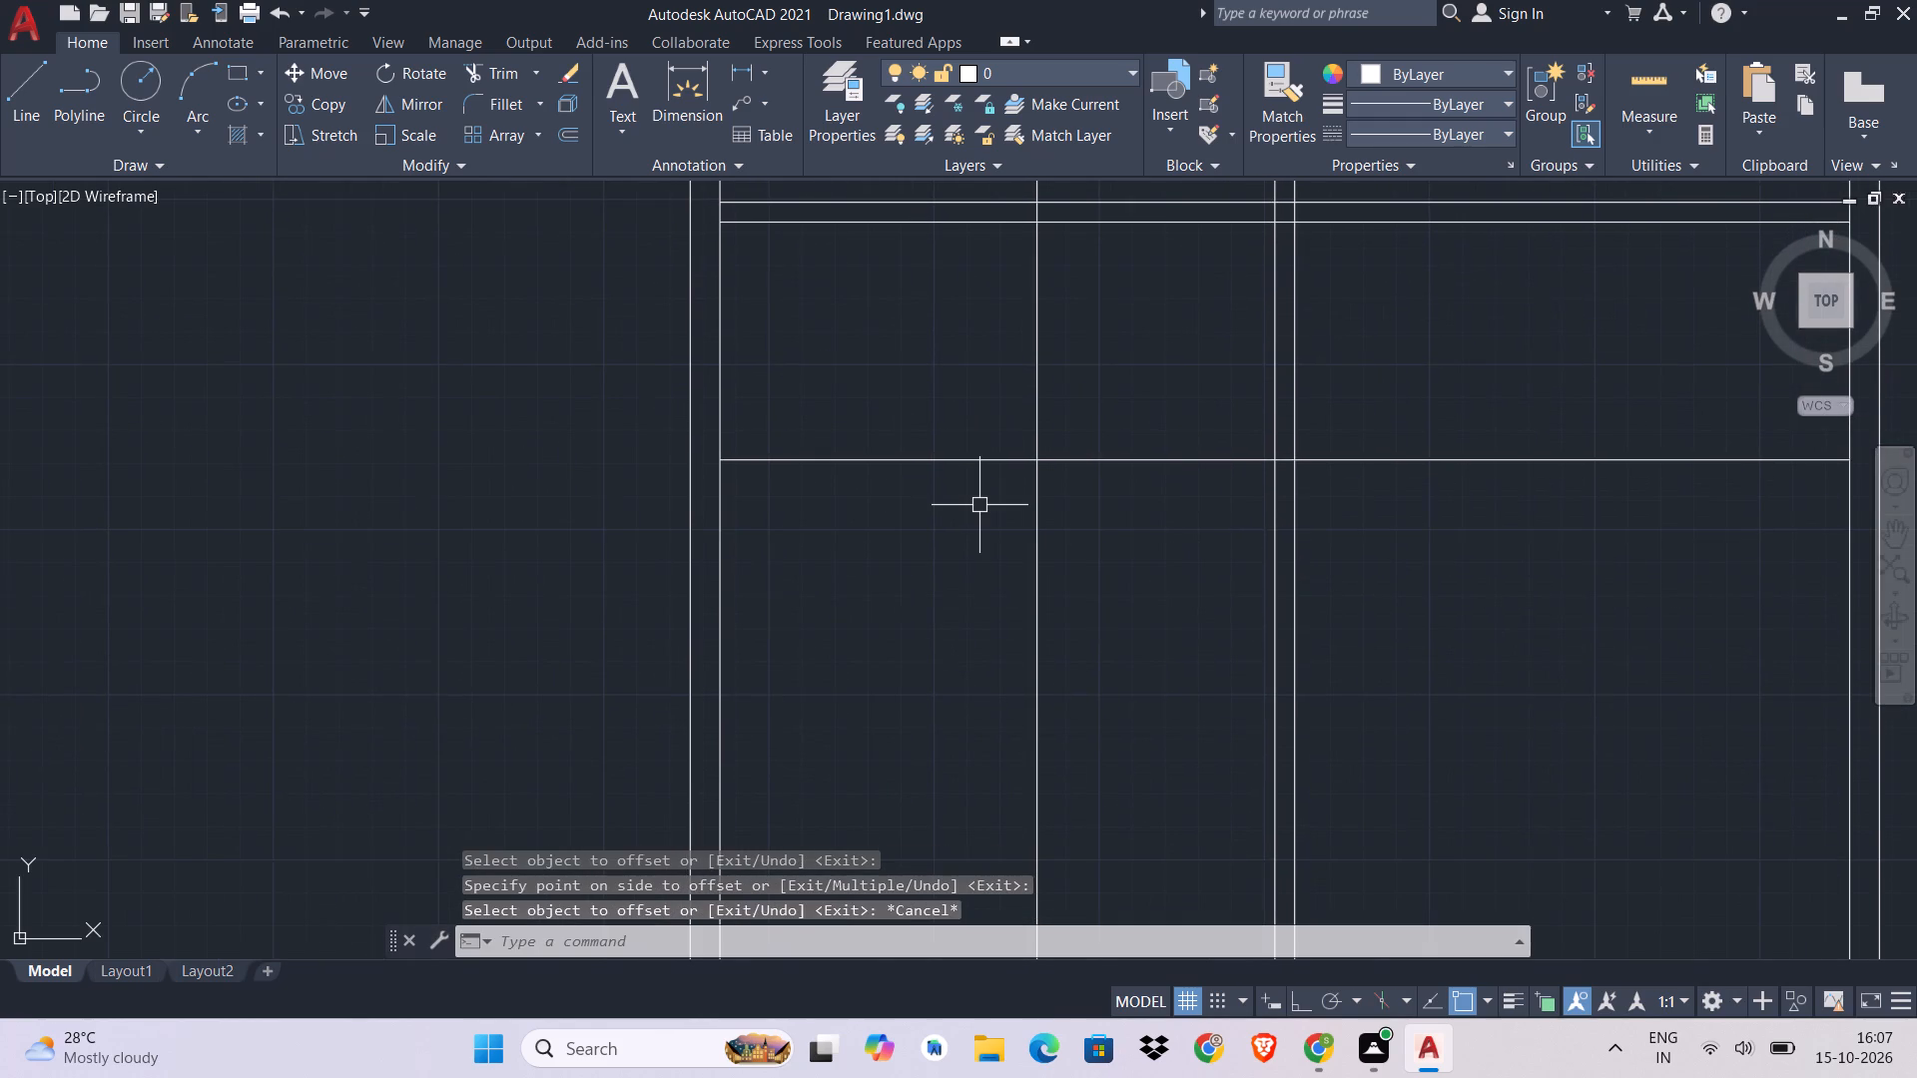
Offset the second horizontal partition line 6" downward to give it wall thickness.
{"action": "type", "text": "O 6"}
{"action": "key", "text": "space"}
{"action": "left_click", "coordinate": [980, 467]}
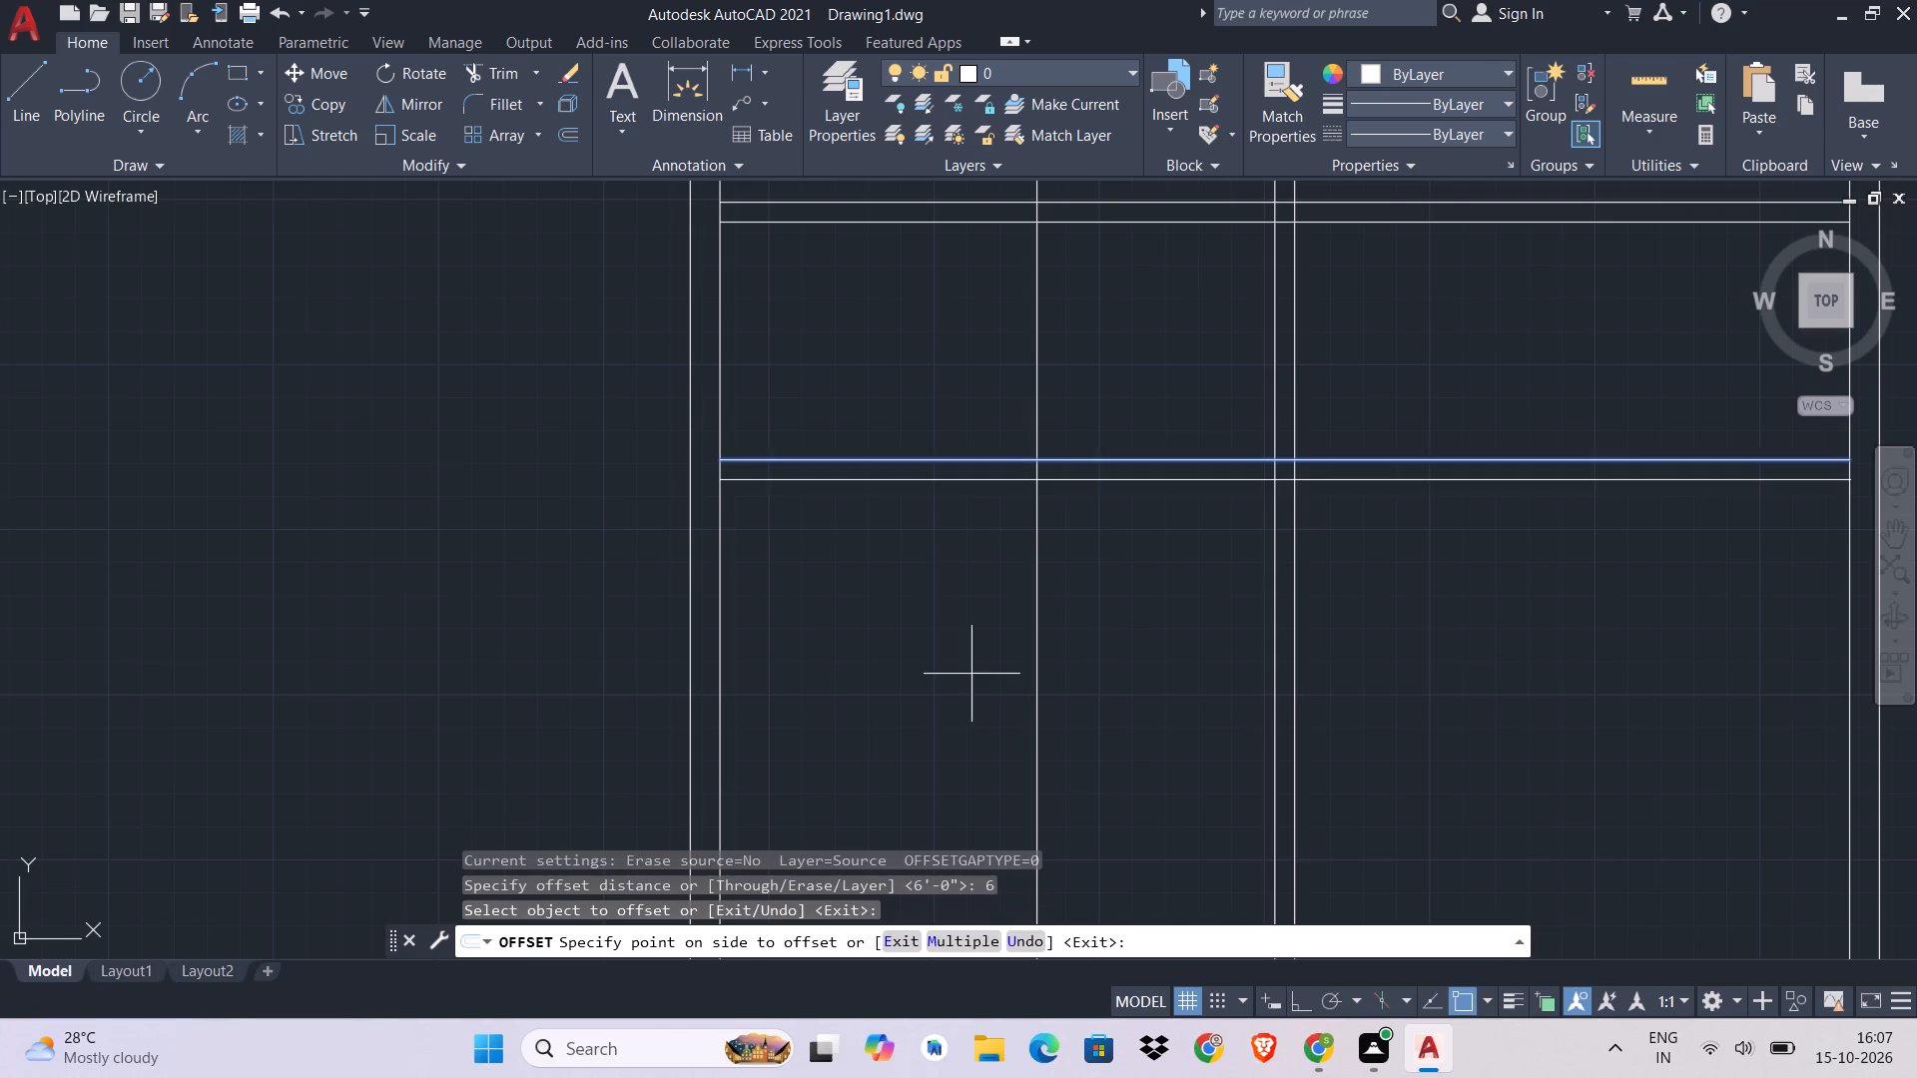
{"action": "left_click", "coordinate": [971, 680]}
{"action": "key", "text": "Escape"}
{"action": "key", "text": "Escape"}
{"action": "key", "text": "Escape"}
Offset the left vertical partition line 6" inward, away from the left exterior wall, to give that wall thickness.
{"action": "middle_click_drag", "start_coordinate": [1038, 542], "coordinate": [1031, 618]}
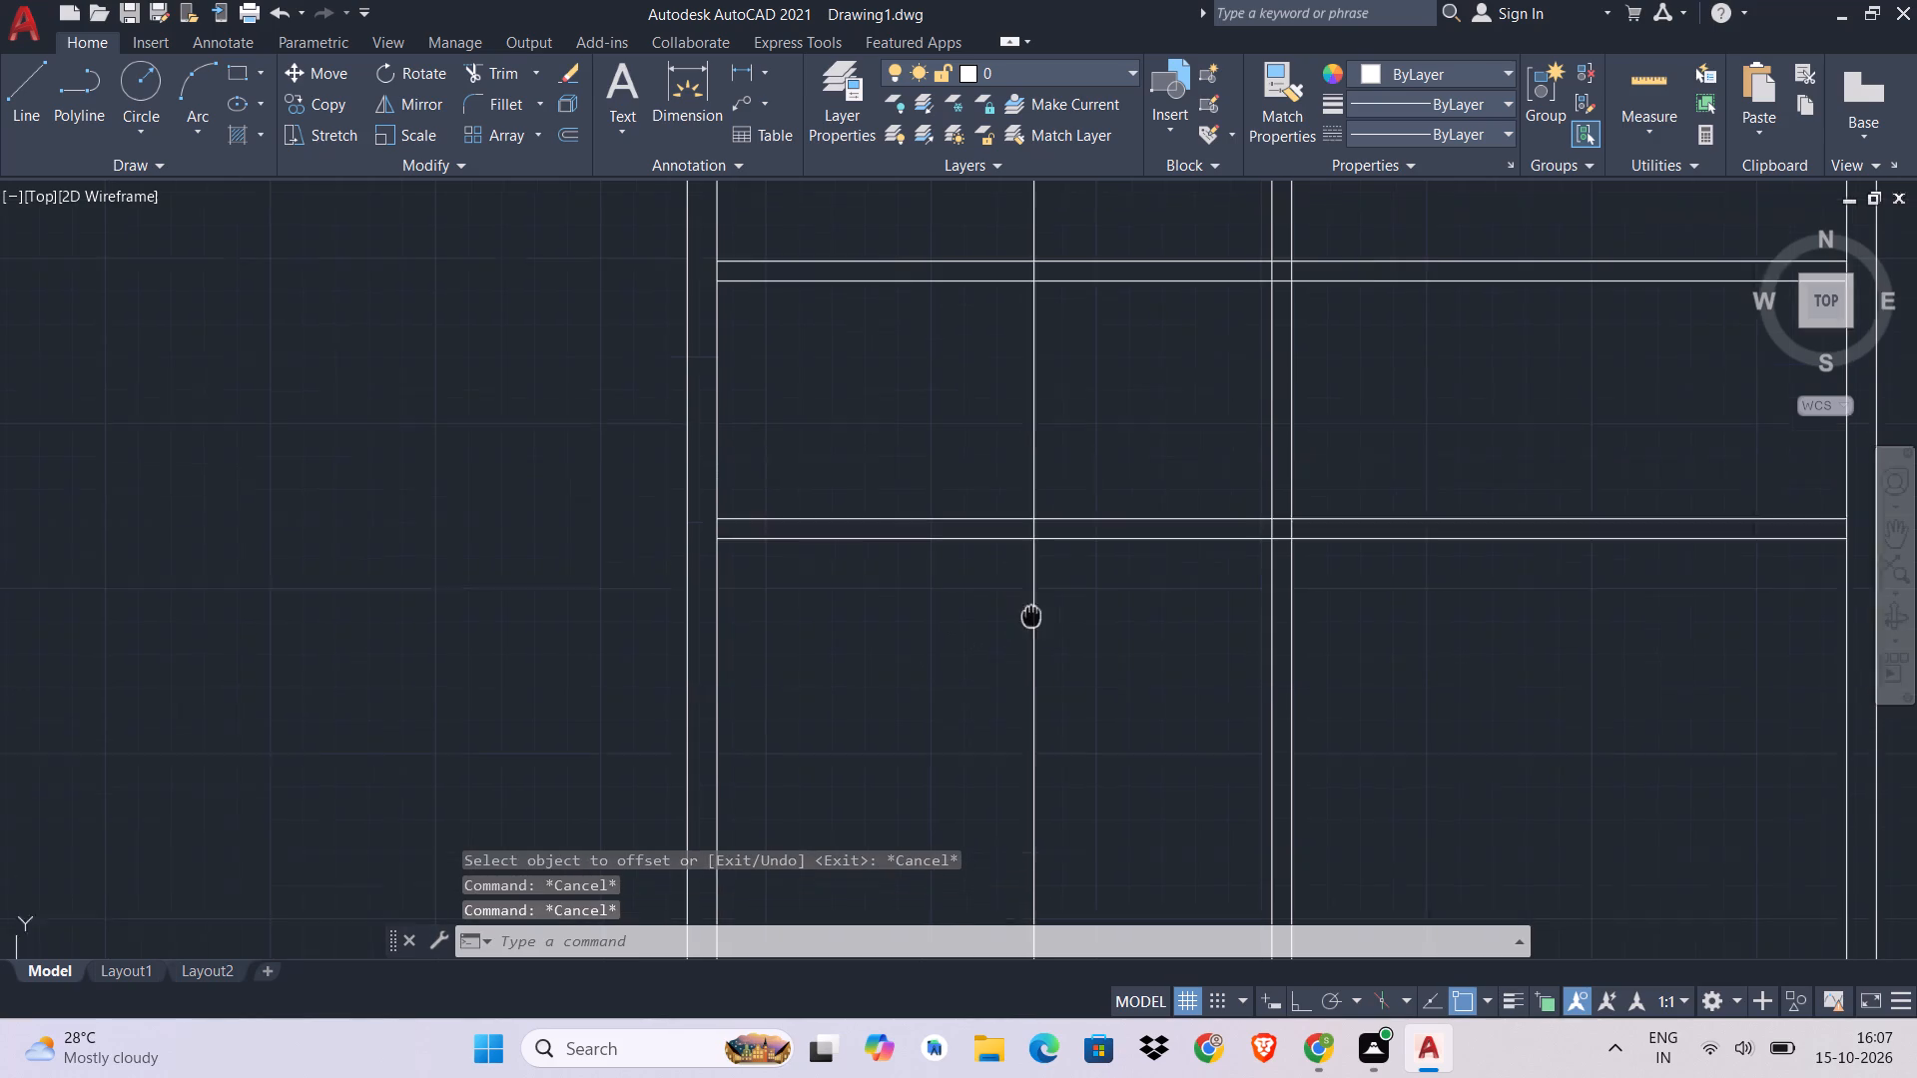
{"action": "middle_click_drag", "start_coordinate": [1031, 618], "coordinate": [1030, 625]}
{"action": "middle_click_drag", "start_coordinate": [1218, 613], "coordinate": [1037, 609]}
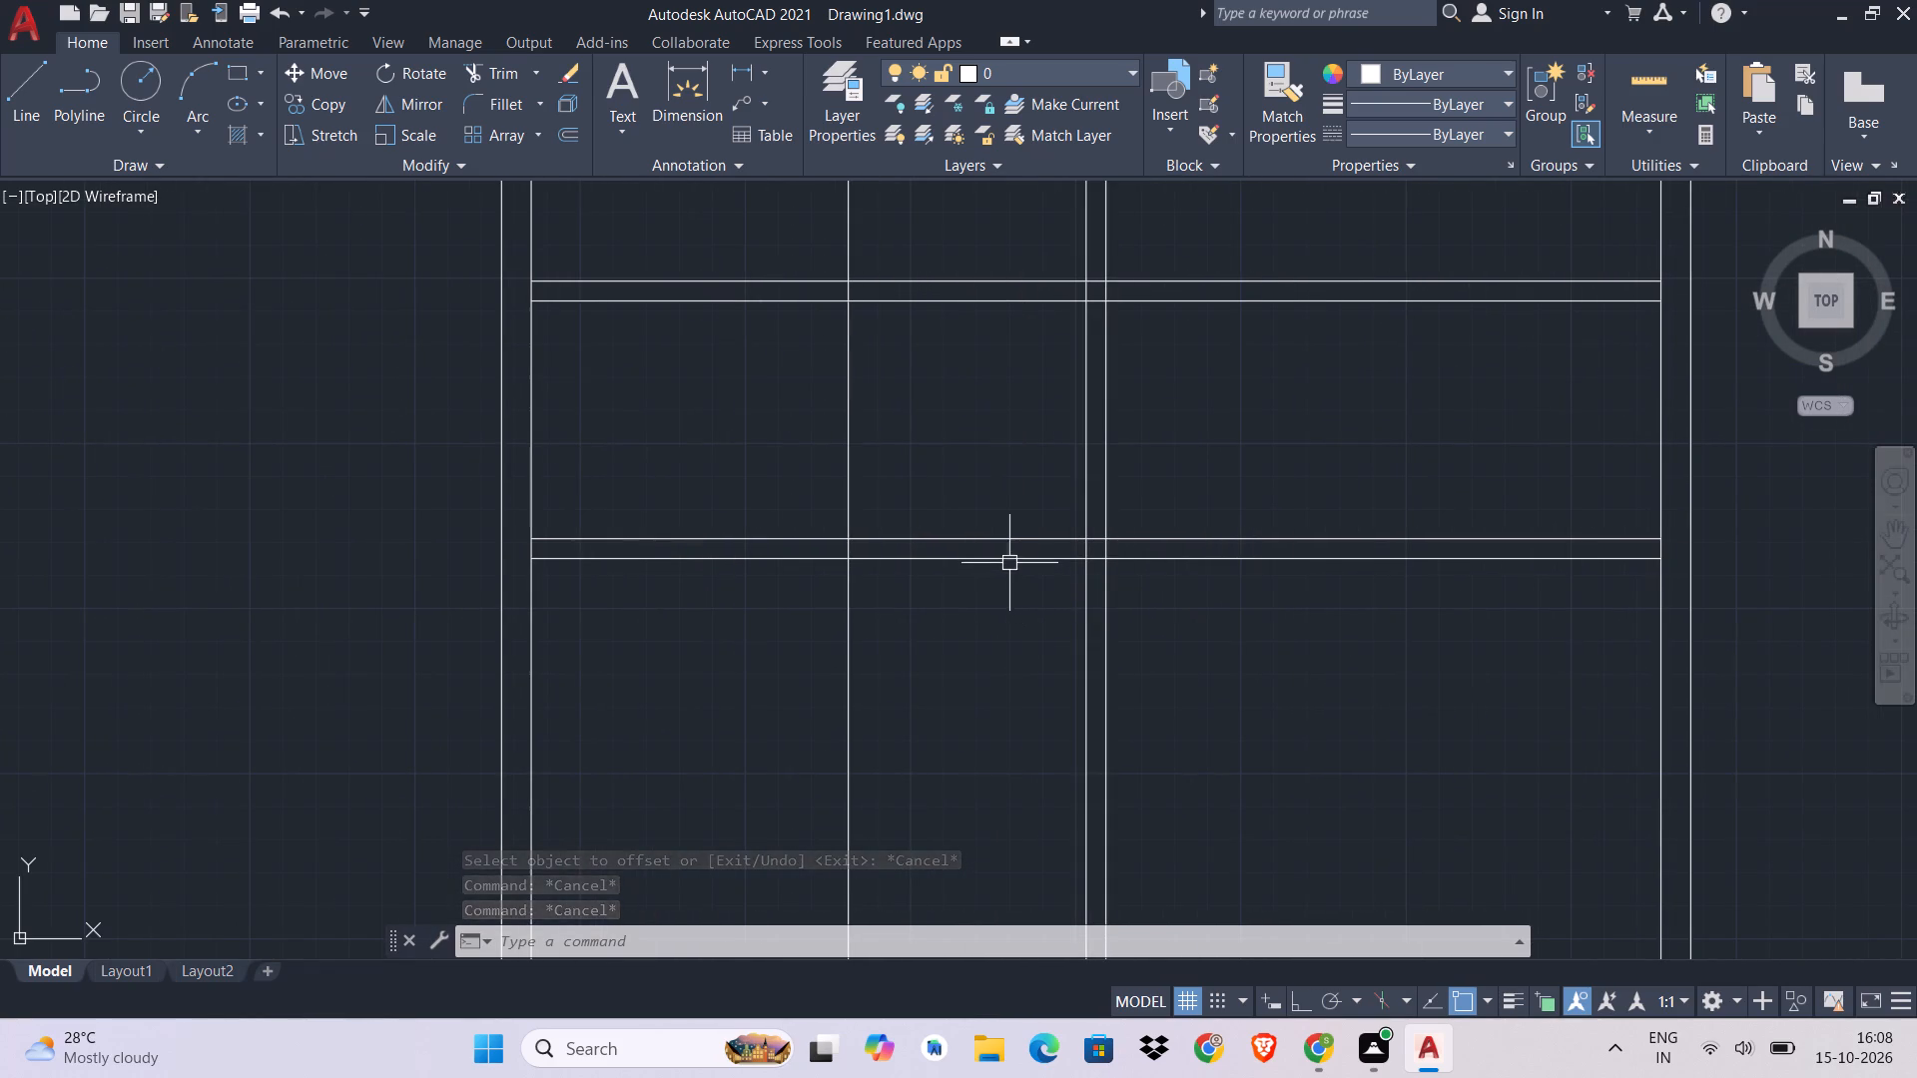
{"action": "key", "text": "o"}
{"action": "key", "text": "space"}
{"action": "type", "text": "6"}
{"action": "key", "text": "space"}
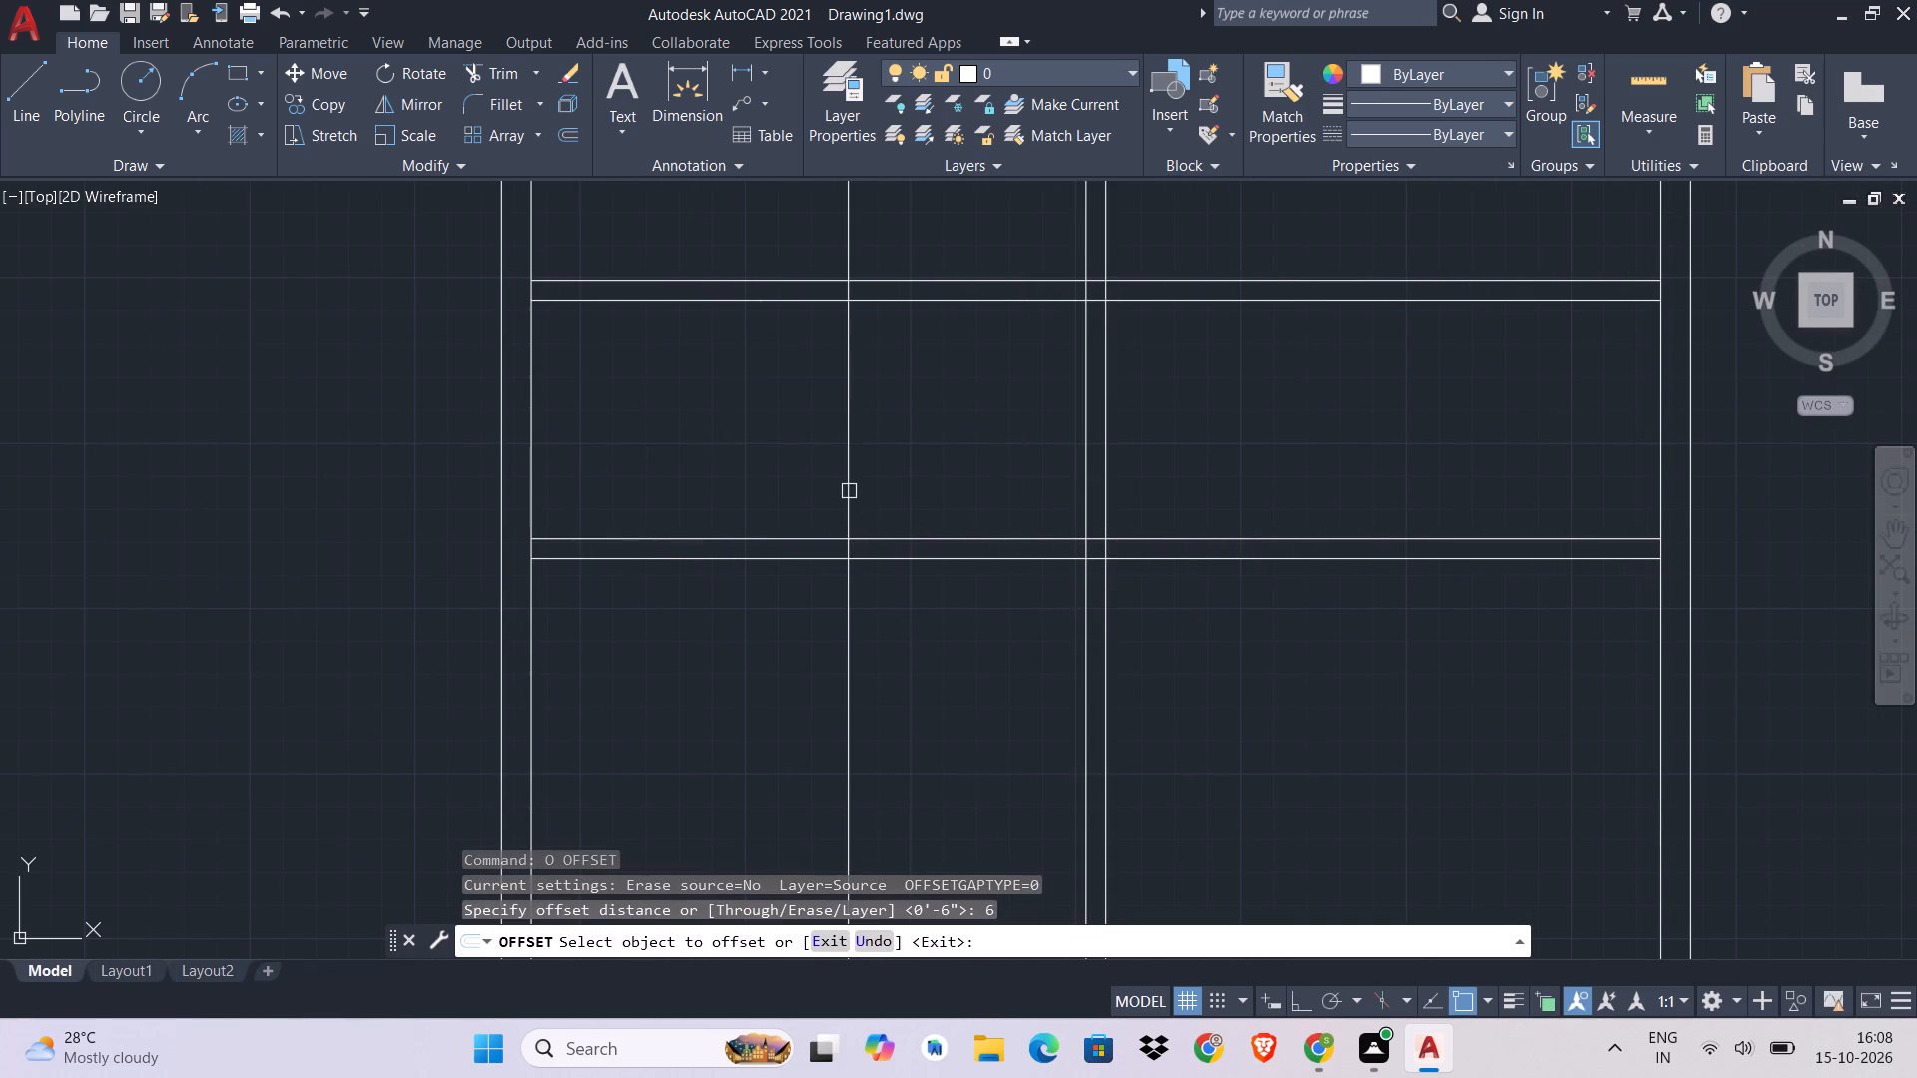
{"action": "left_click", "coordinate": [849, 491]}
{"action": "left_click", "coordinate": [878, 486]}
{"action": "key", "text": "Escape"}
Trim both lines of the left vertical partition where they cross the upper and lower horizontal partitions.
{"action": "key", "text": "t"}
{"action": "key", "text": "r"}
{"action": "key", "text": "space"}
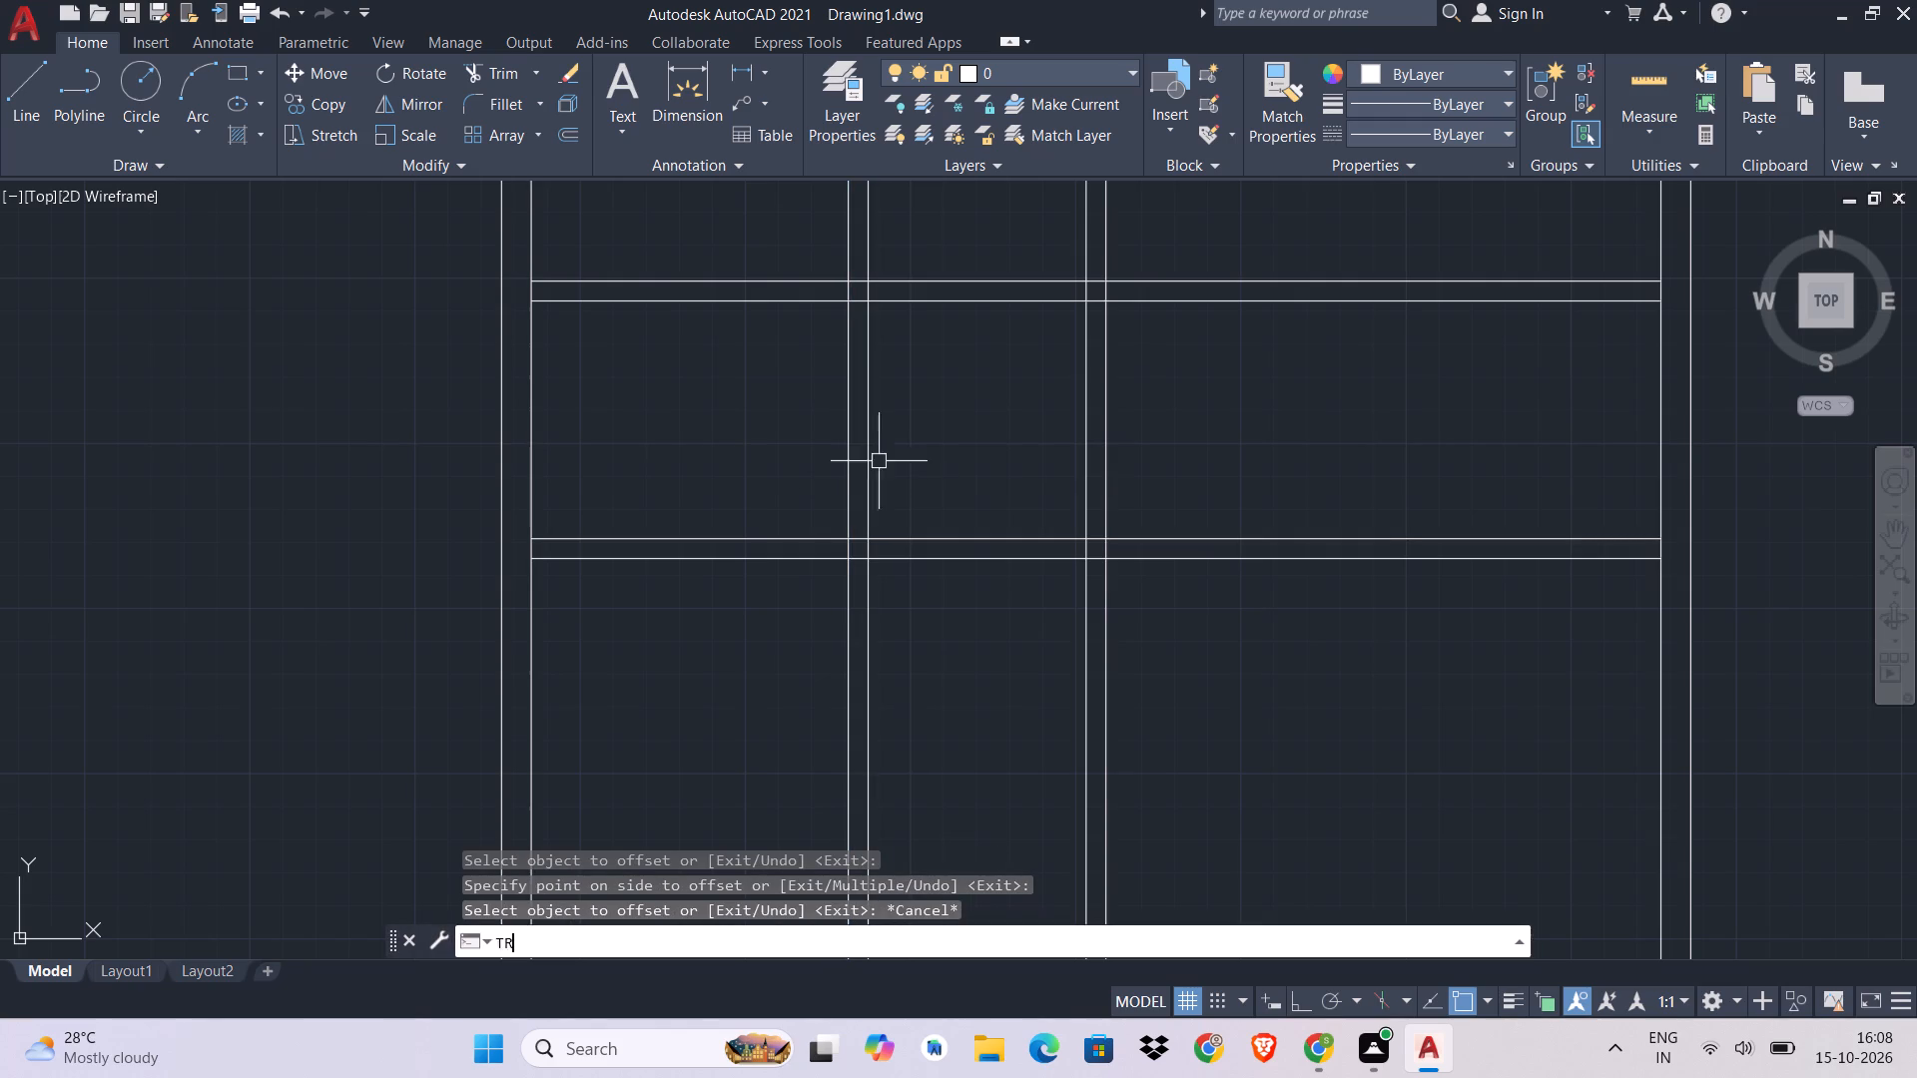
{"action": "scroll", "coordinate": [856, 284], "scroll_direction": "up", "scroll_amount": 2}
{"action": "left_click", "coordinate": [949, 312]}
{"action": "left_click", "coordinate": [706, 298]}
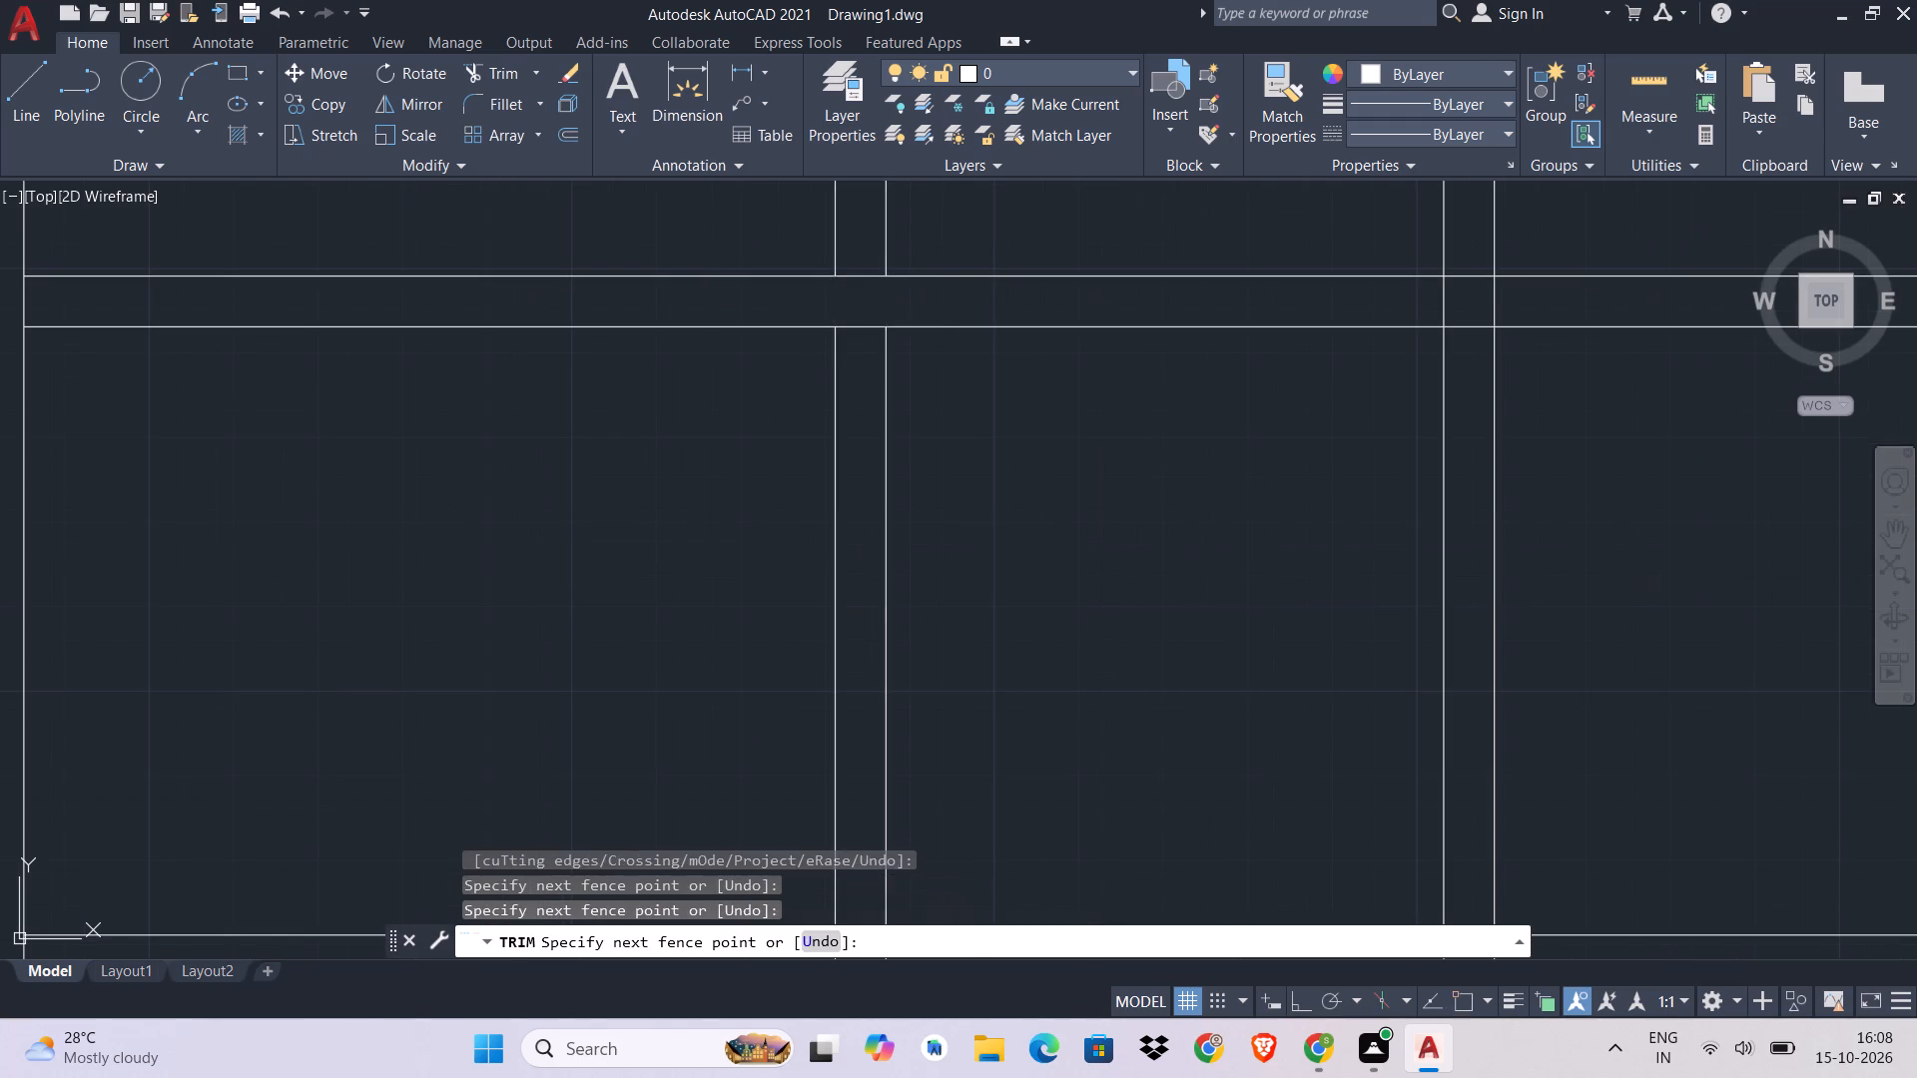
{"action": "middle_click_drag", "start_coordinate": [1026, 622], "coordinate": [1240, 229]}
{"action": "left_click", "coordinate": [1139, 574]}
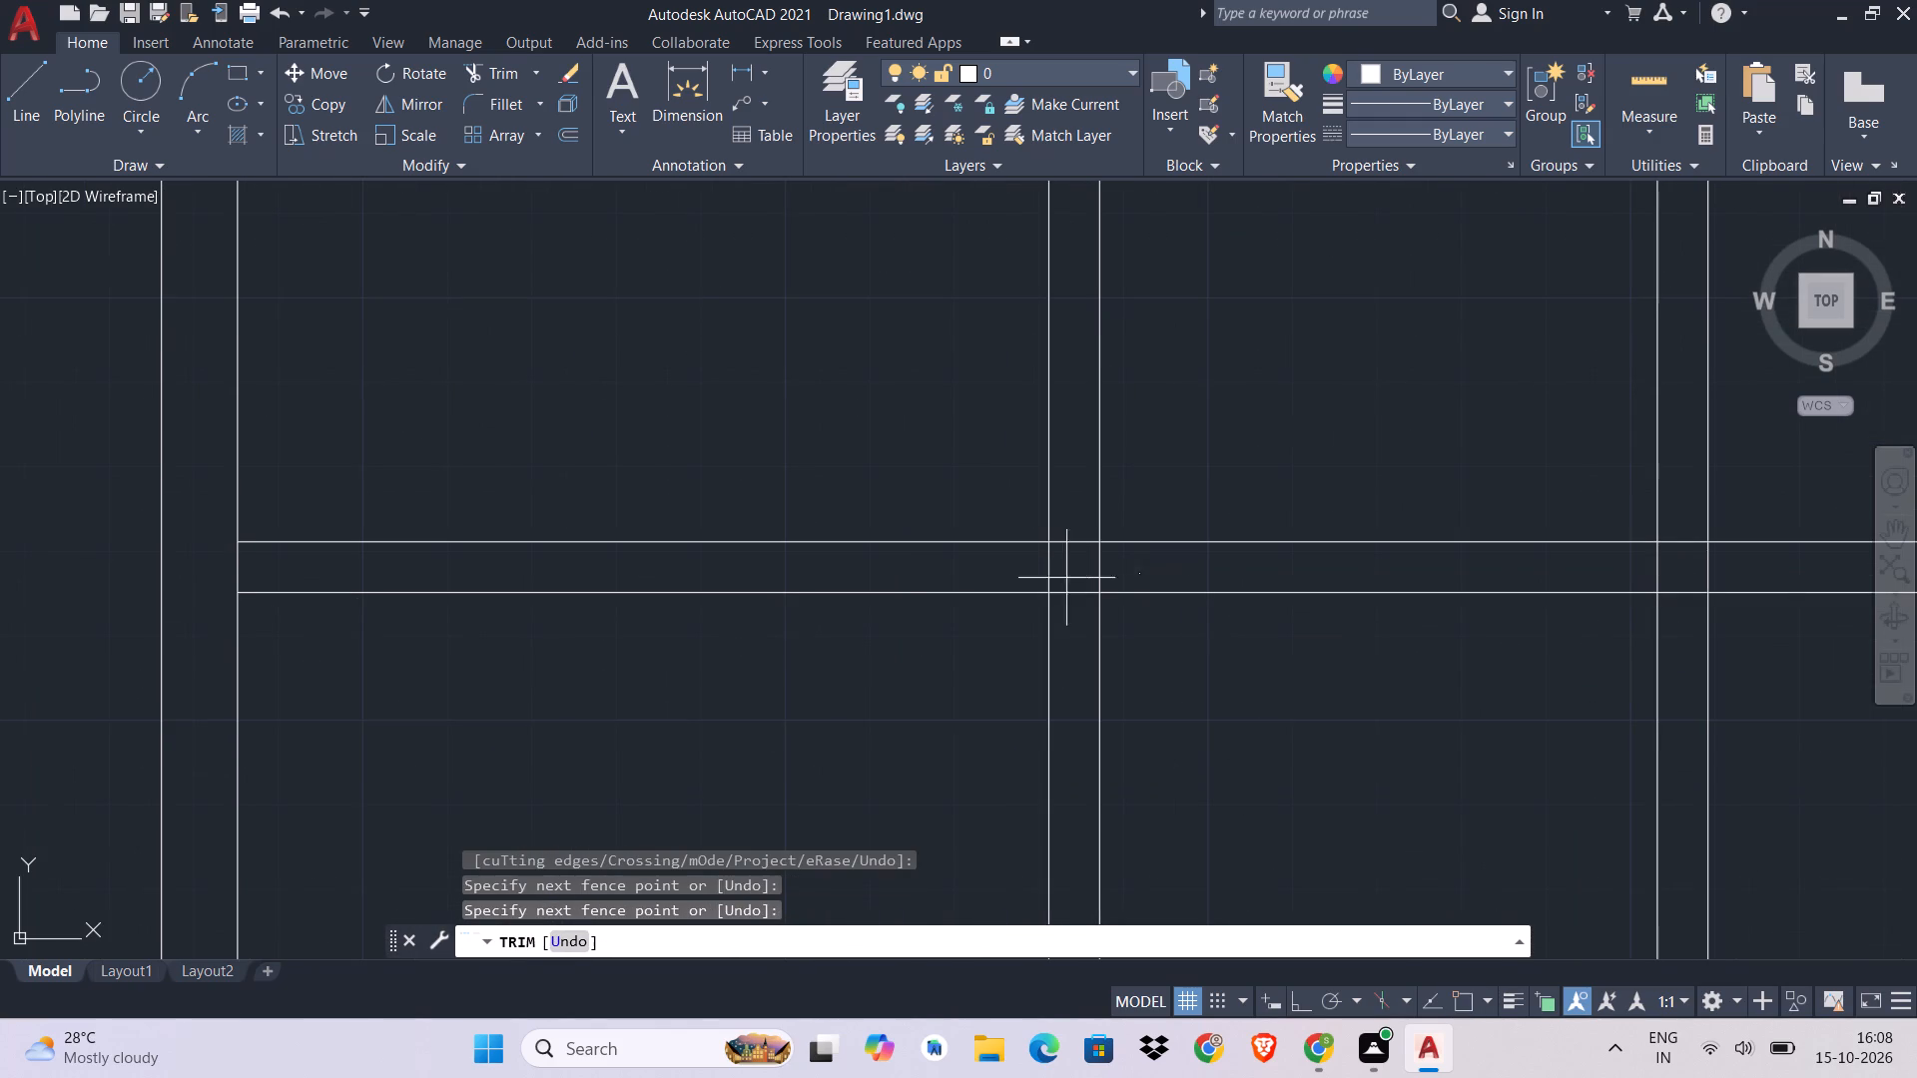
{"action": "left_click", "coordinate": [910, 572]}
{"action": "key", "text": "Escape"}
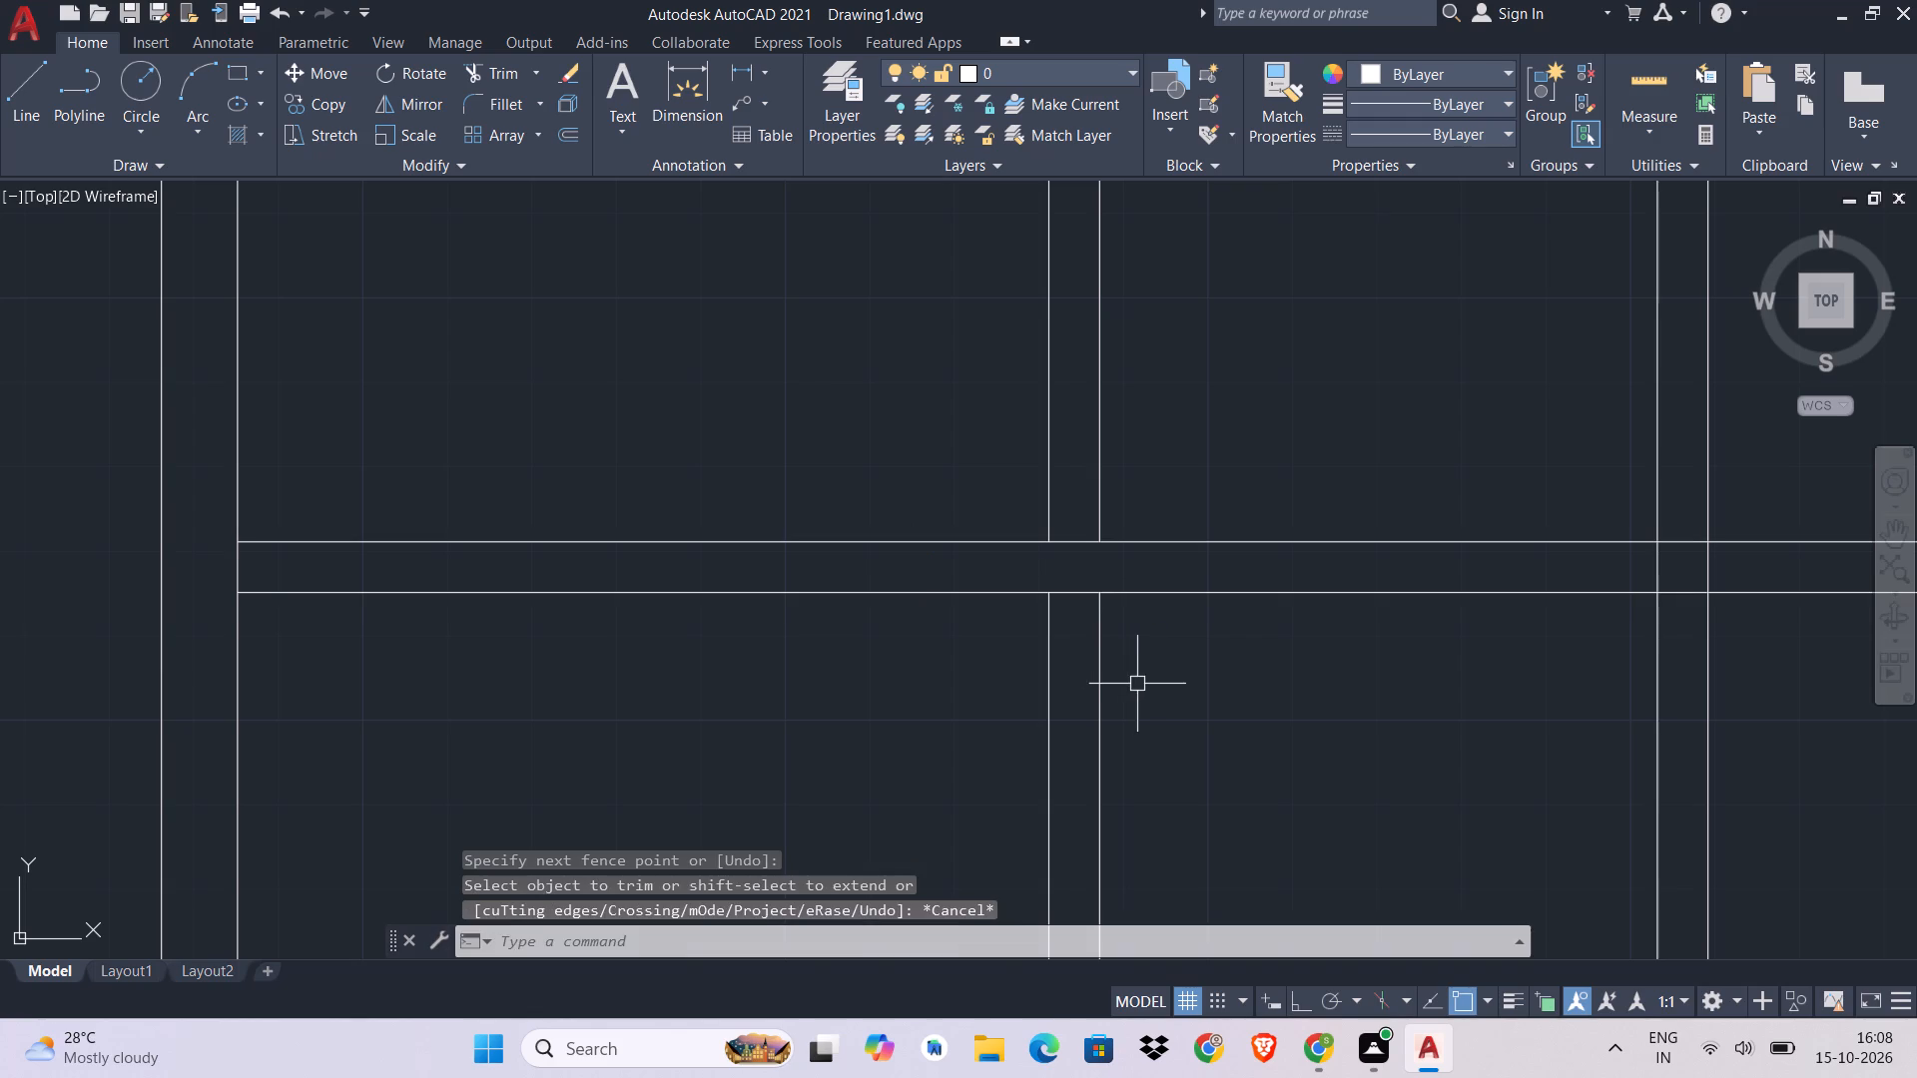
Erase the left vertical partition's segments below the lower and above the upper horizontal partition.
{"action": "left_click_drag", "start_coordinate": [1141, 686], "coordinate": [1111, 708]}
{"action": "left_click", "coordinate": [937, 796]}
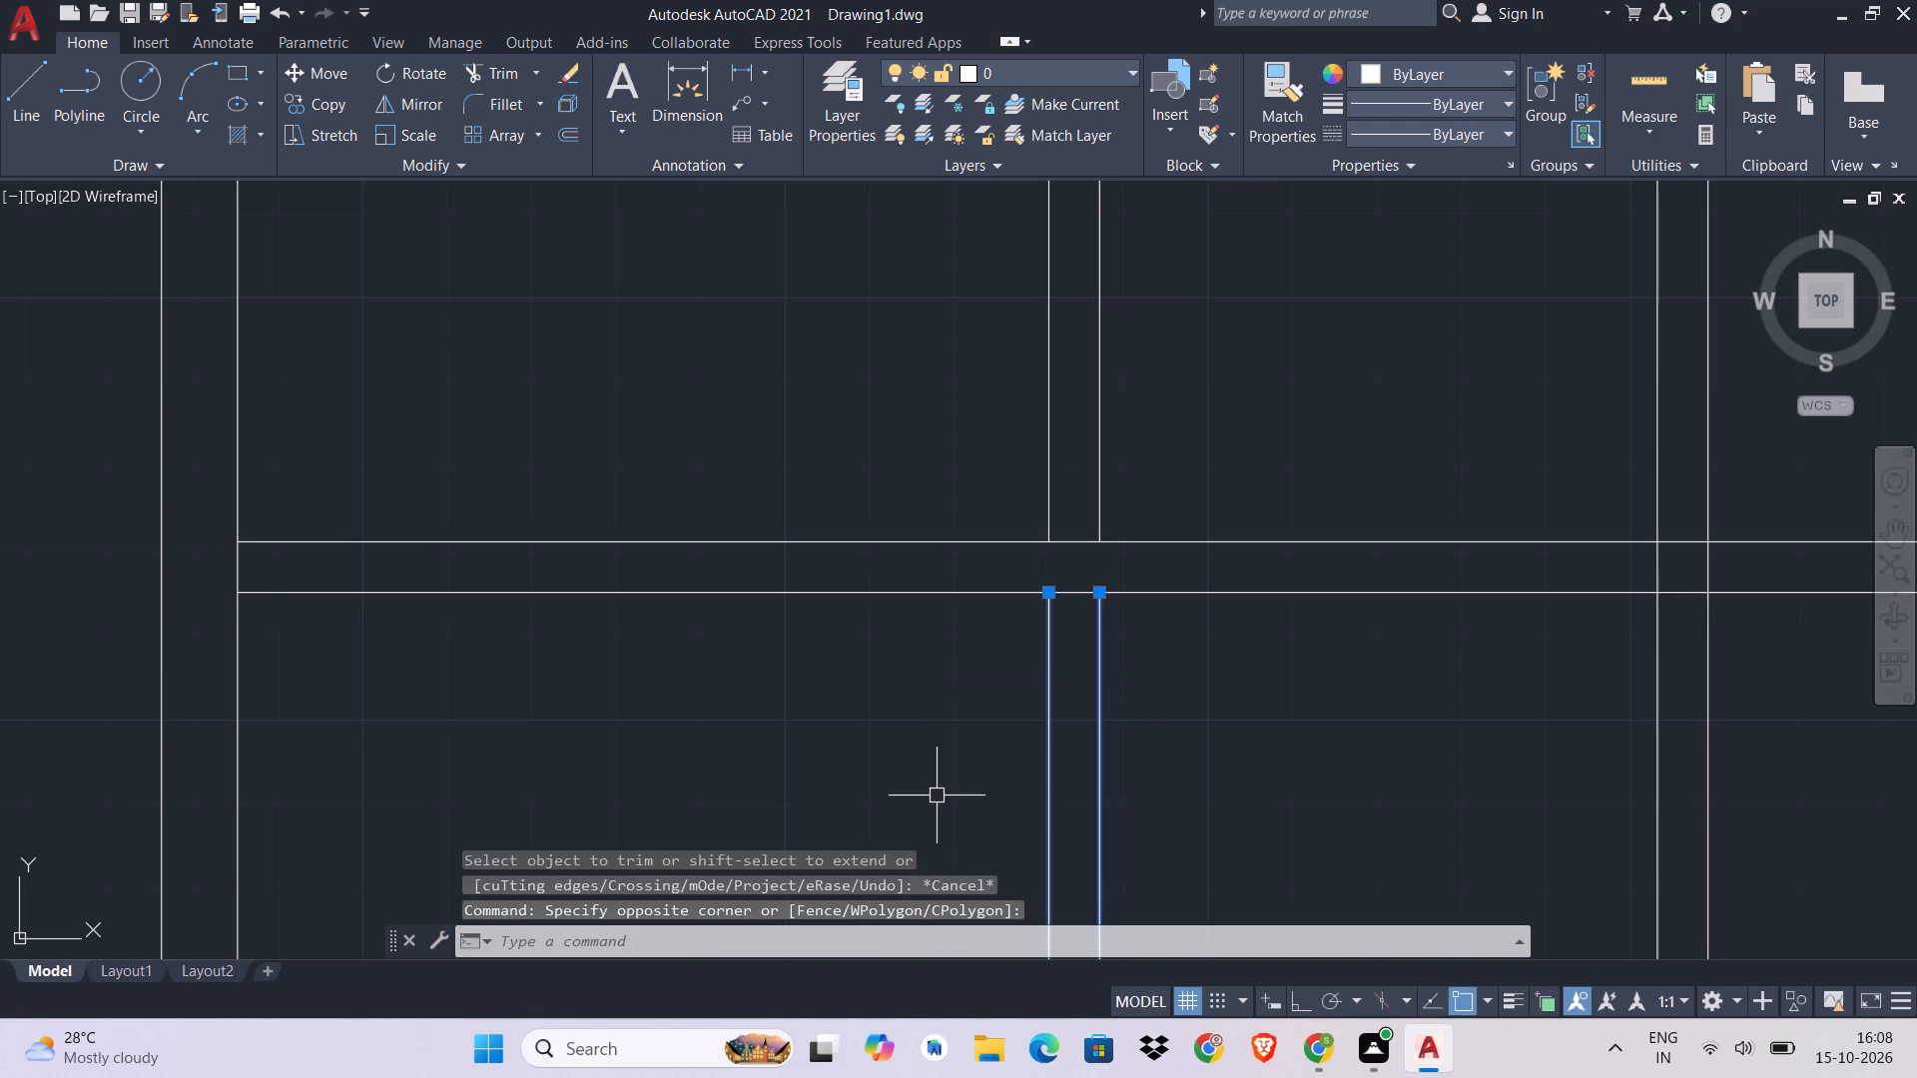
{"action": "key", "text": "Delete"}
{"action": "scroll", "coordinate": [1208, 402], "scroll_direction": "down", "scroll_amount": 1}
{"action": "middle_click_drag", "start_coordinate": [1190, 478], "coordinate": [1079, 725]}
{"action": "middle_click_drag", "start_coordinate": [1064, 395], "coordinate": [1047, 681]}
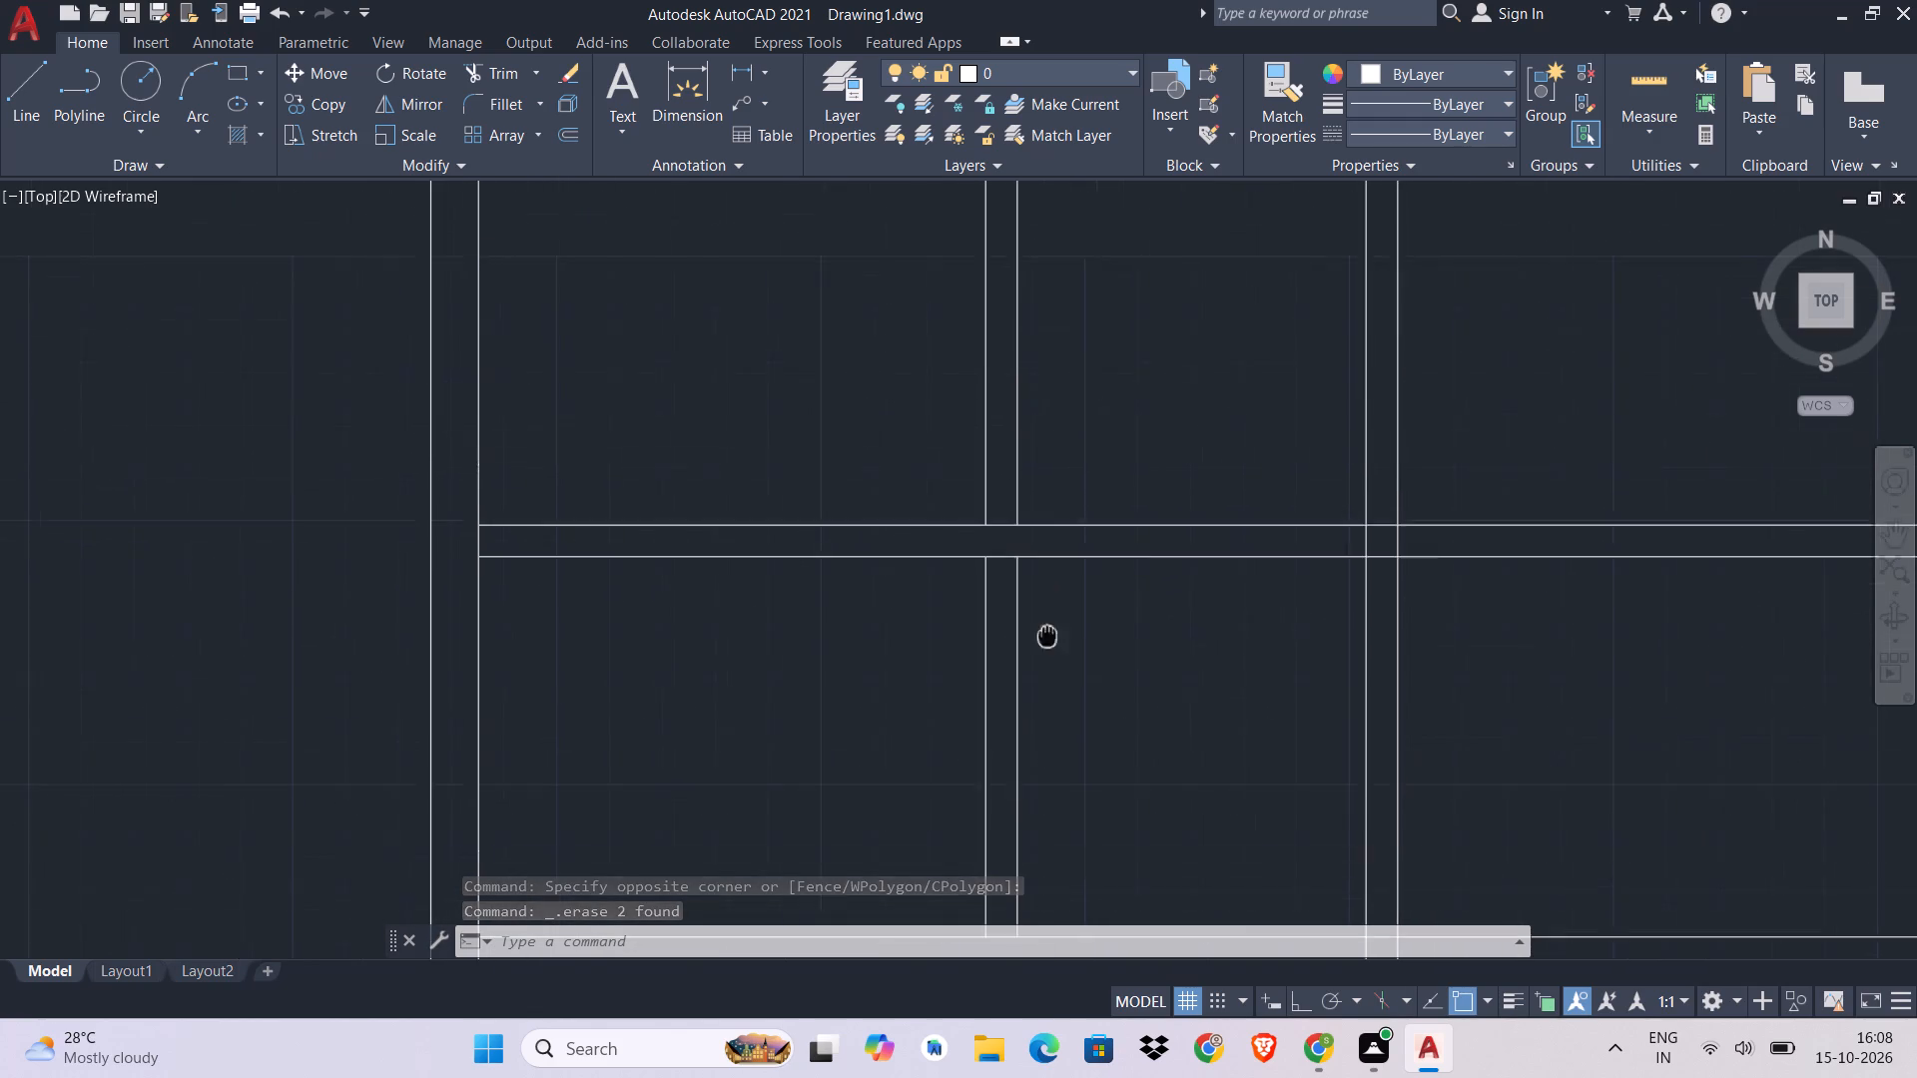
{"action": "middle_click_drag", "start_coordinate": [1047, 681], "coordinate": [1050, 734]}
{"action": "left_click", "coordinate": [1134, 383]}
{"action": "left_click", "coordinate": [792, 467]}
{"action": "key", "text": "Delete"}
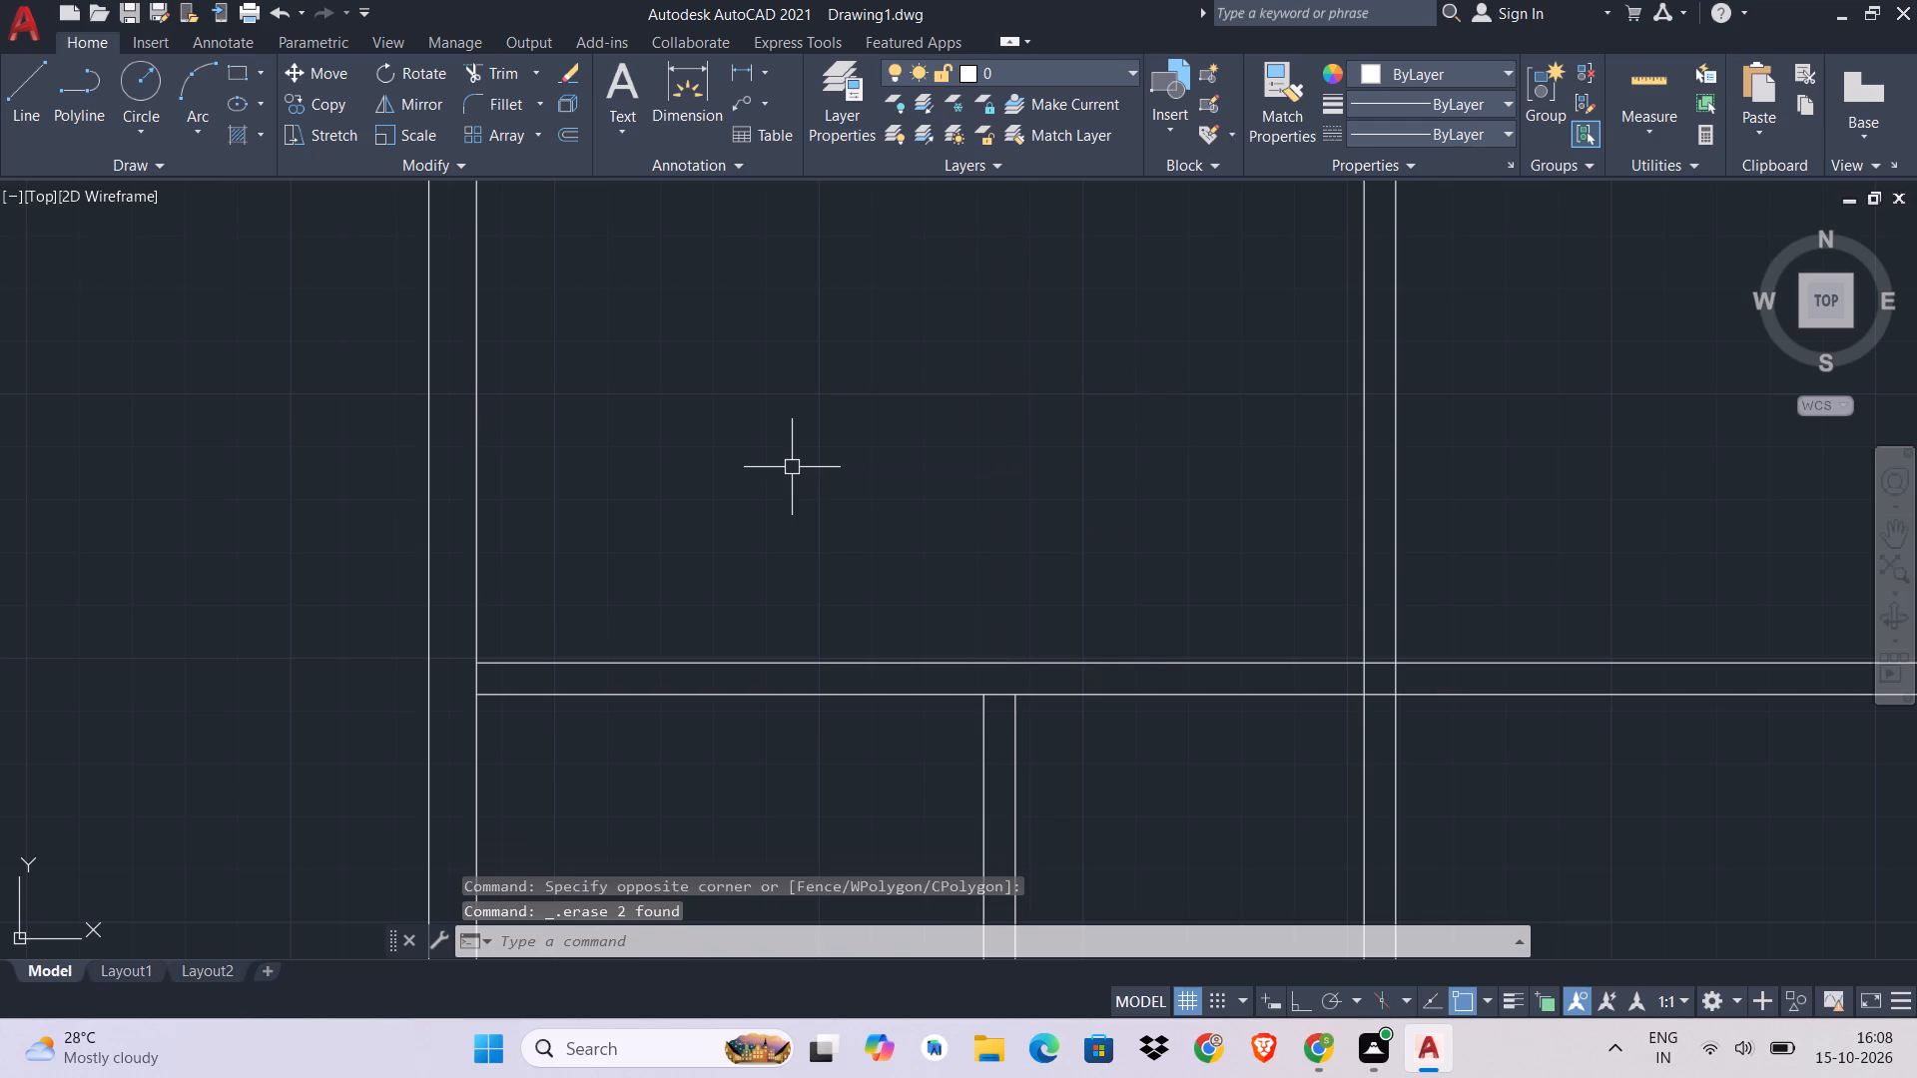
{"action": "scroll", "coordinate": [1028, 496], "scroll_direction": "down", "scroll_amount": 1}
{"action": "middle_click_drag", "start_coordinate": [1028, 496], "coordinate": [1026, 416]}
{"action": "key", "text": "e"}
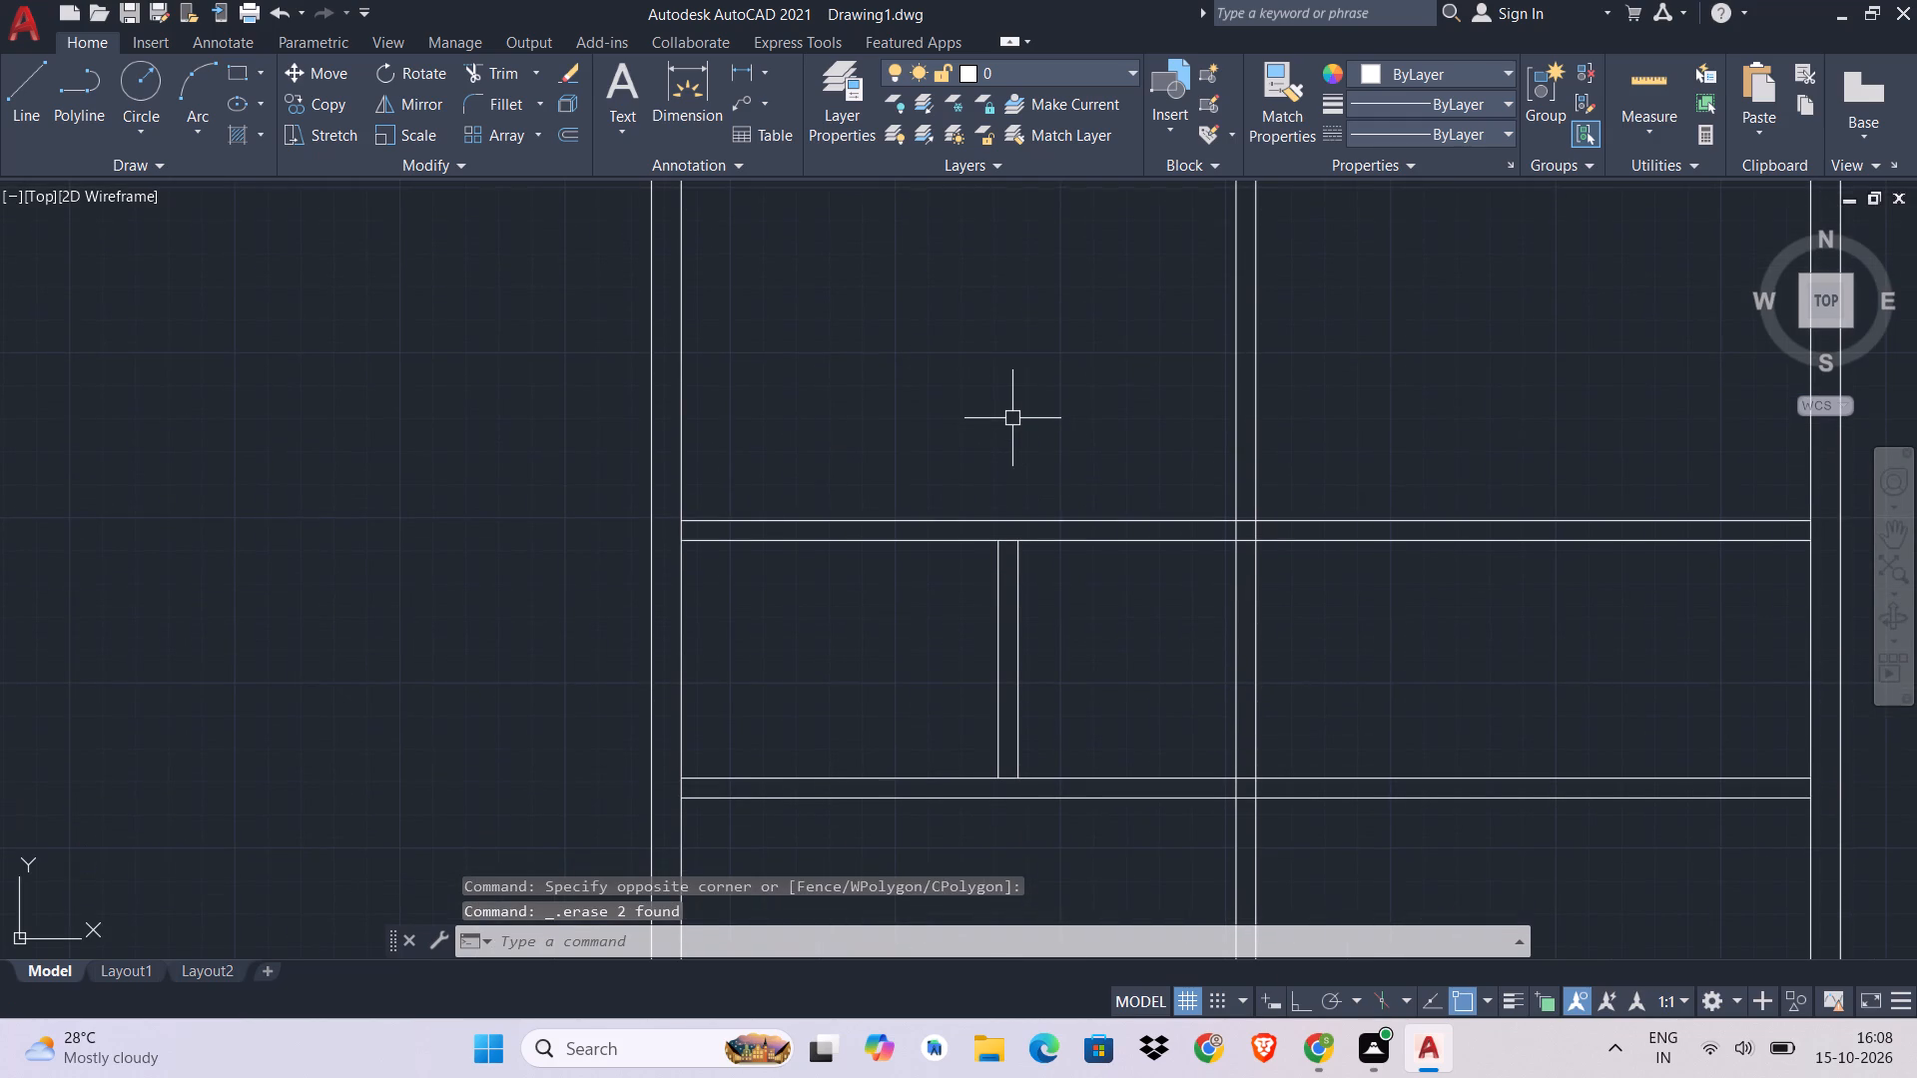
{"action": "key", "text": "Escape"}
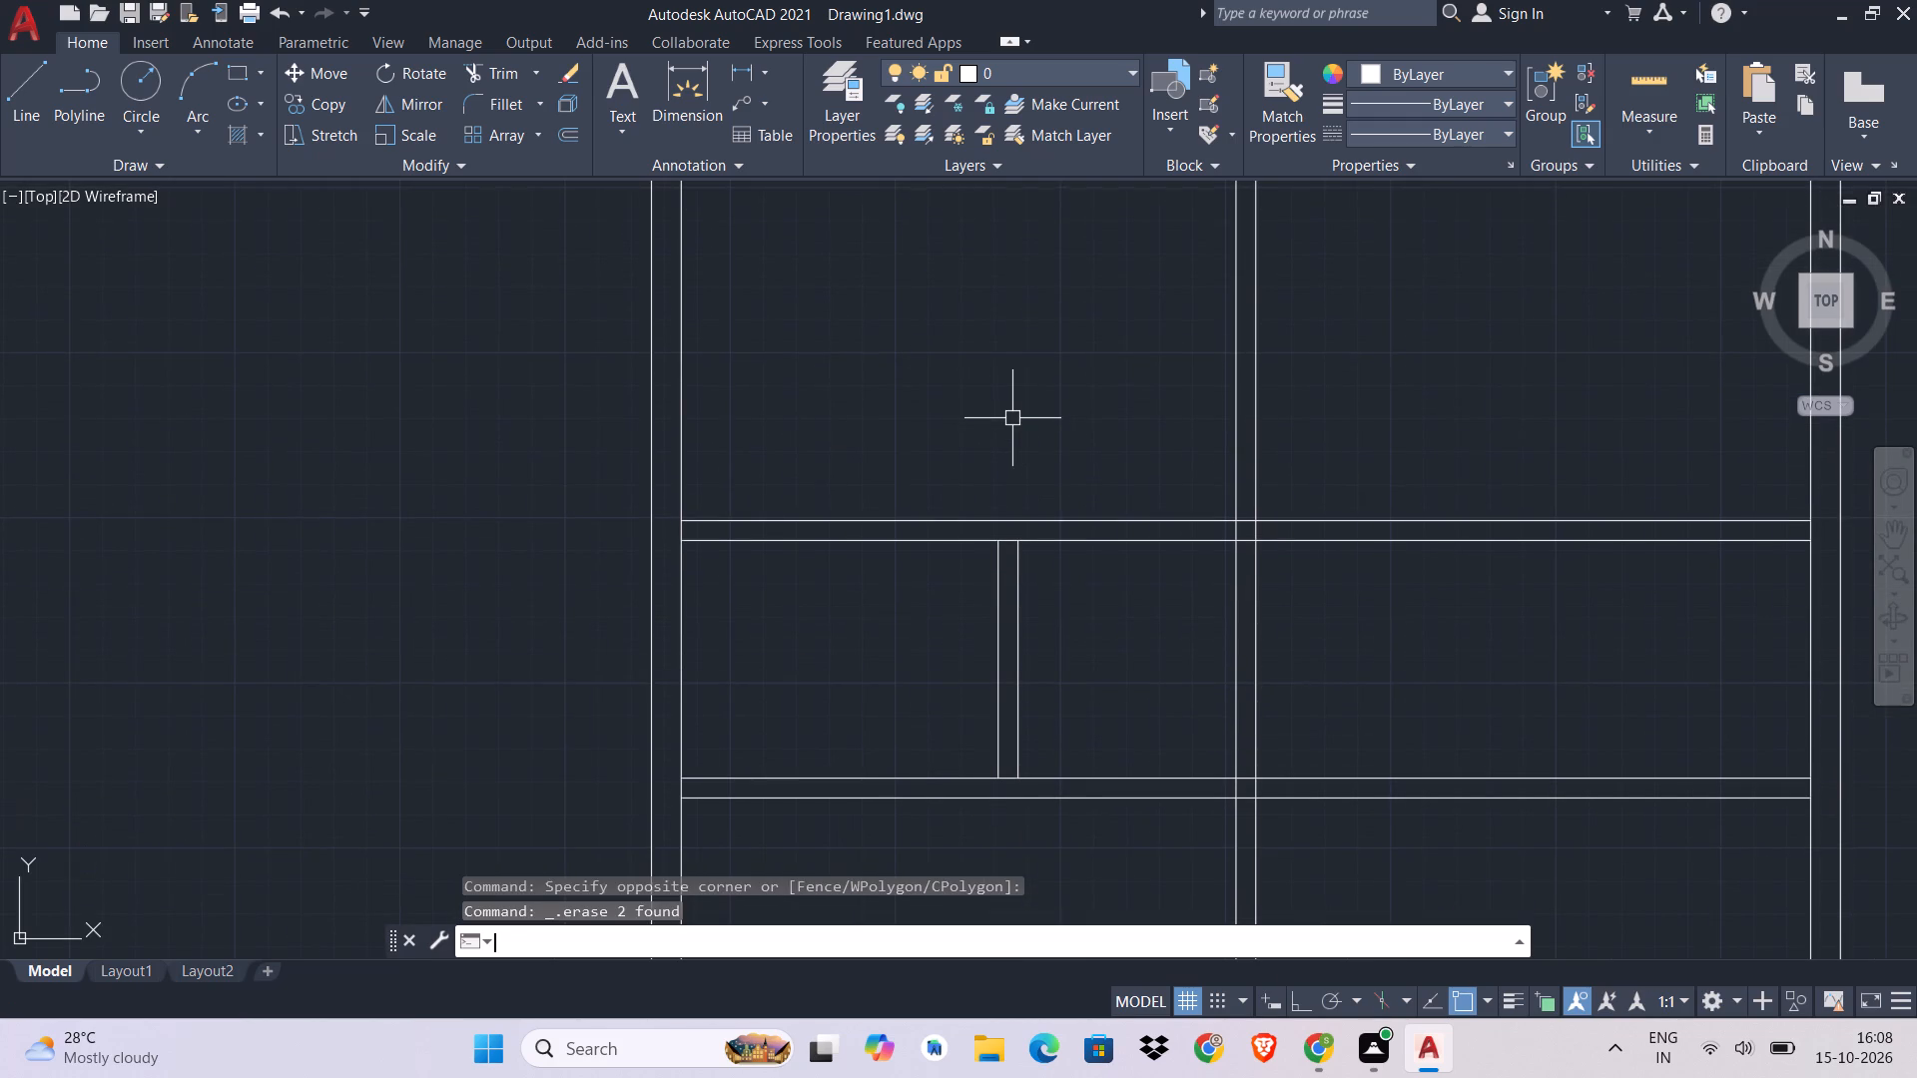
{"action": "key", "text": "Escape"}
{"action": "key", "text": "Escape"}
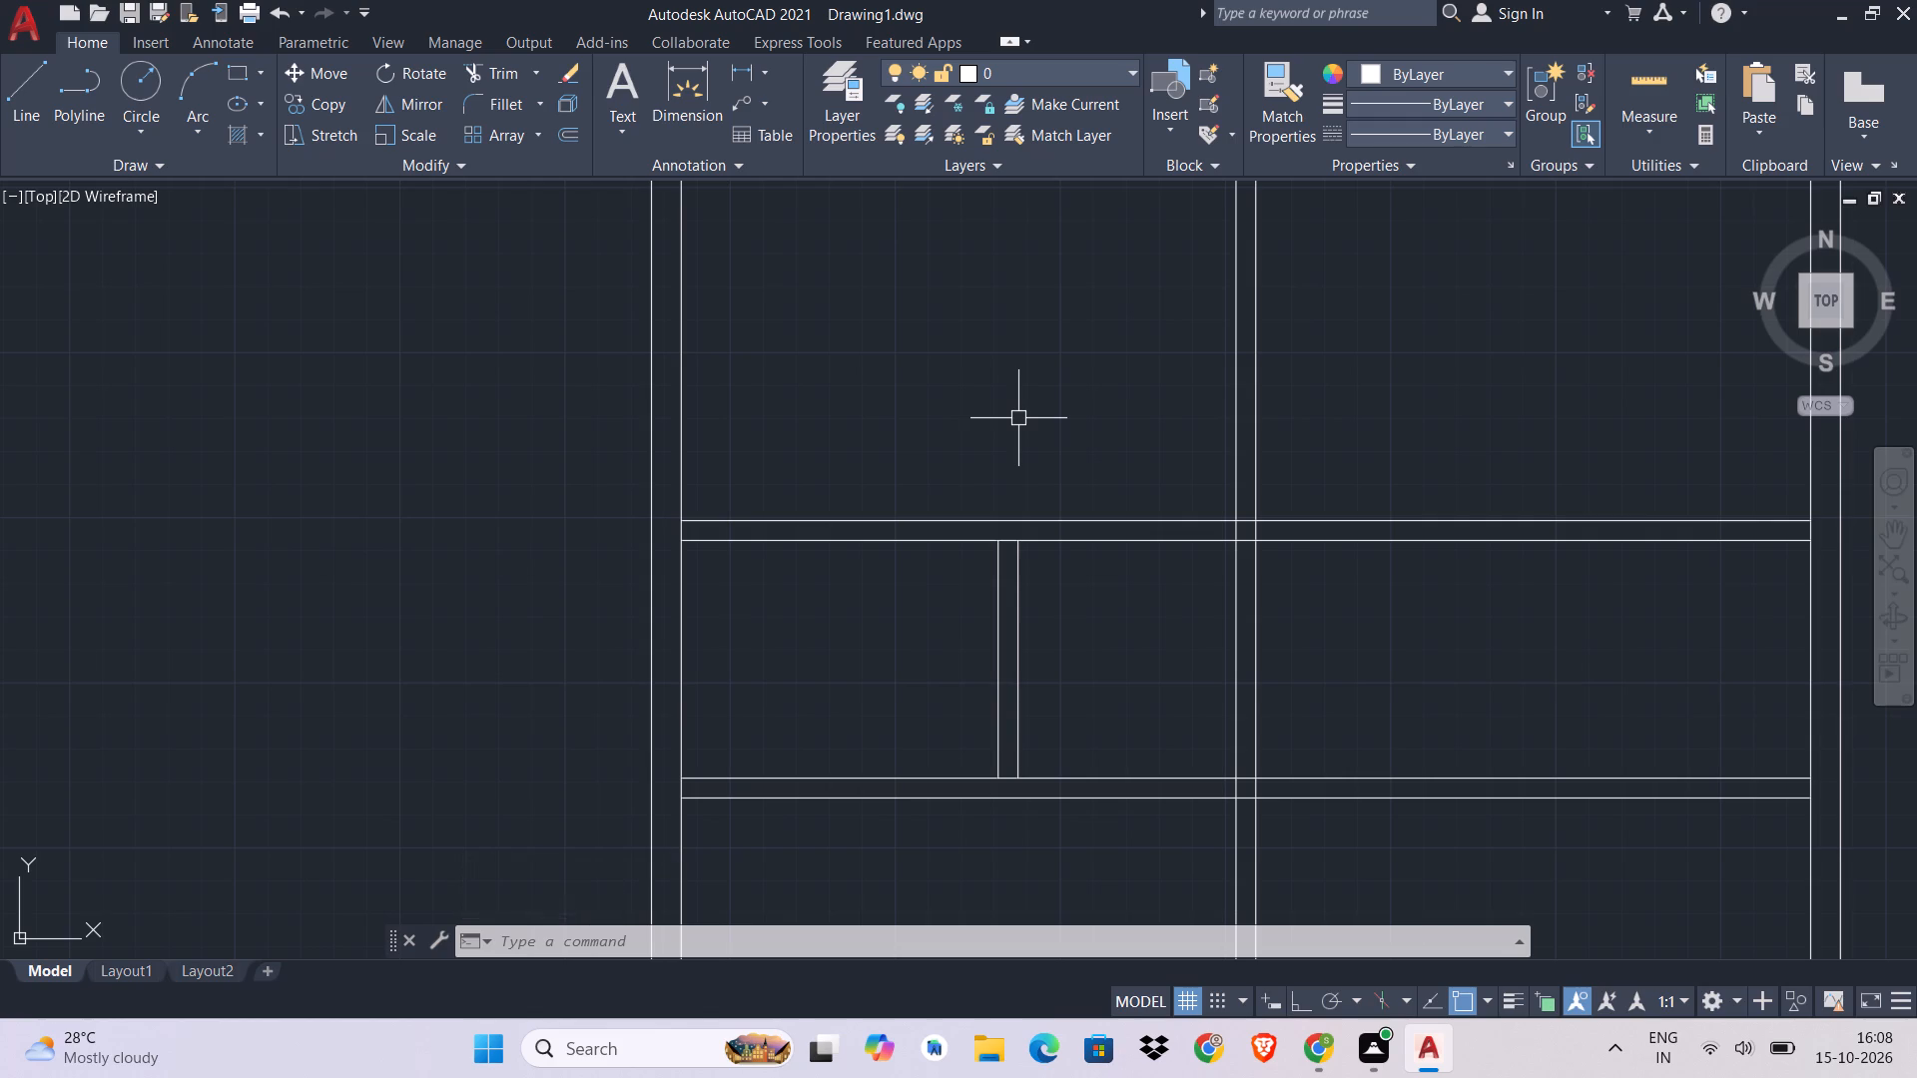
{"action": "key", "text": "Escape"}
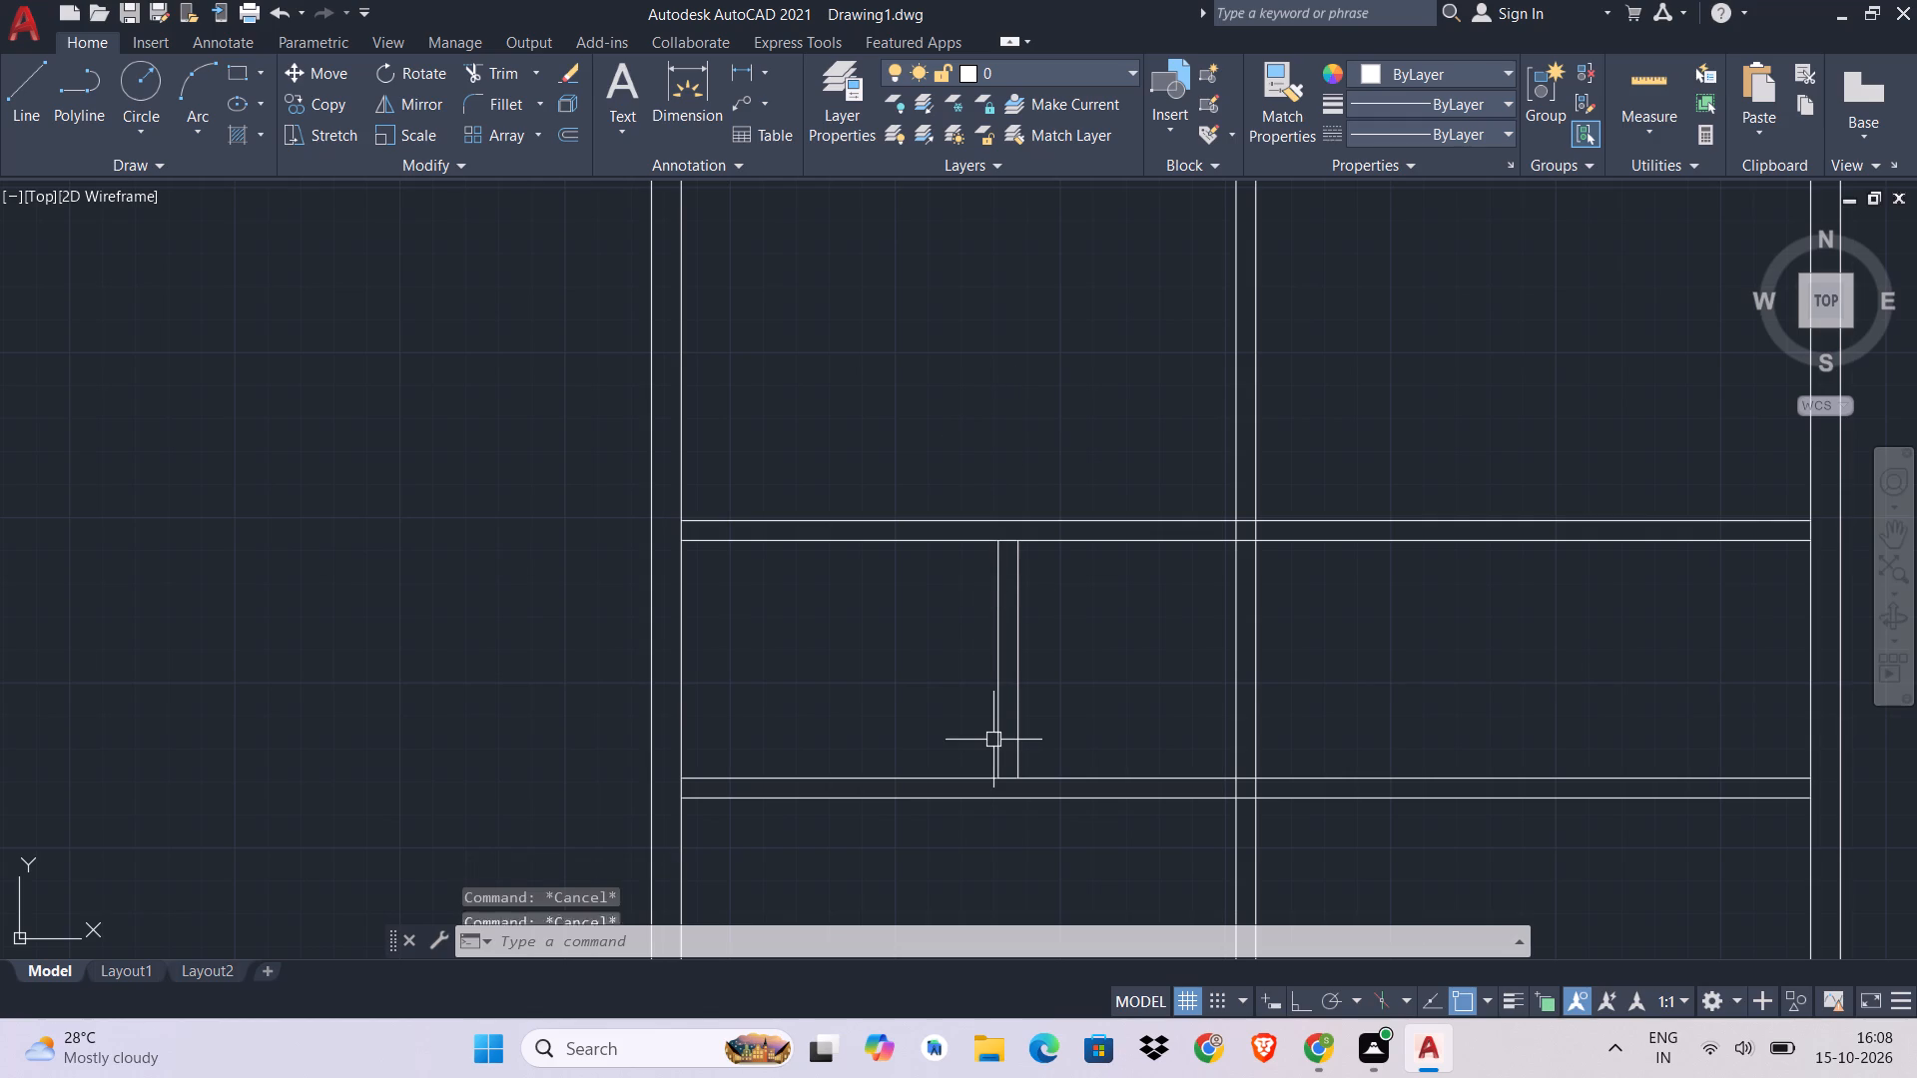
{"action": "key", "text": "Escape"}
Offset the right inner wall line 8' inward to place another vertical partition line.
{"action": "type", "text": "O"}
{"action": "key", "text": "space"}
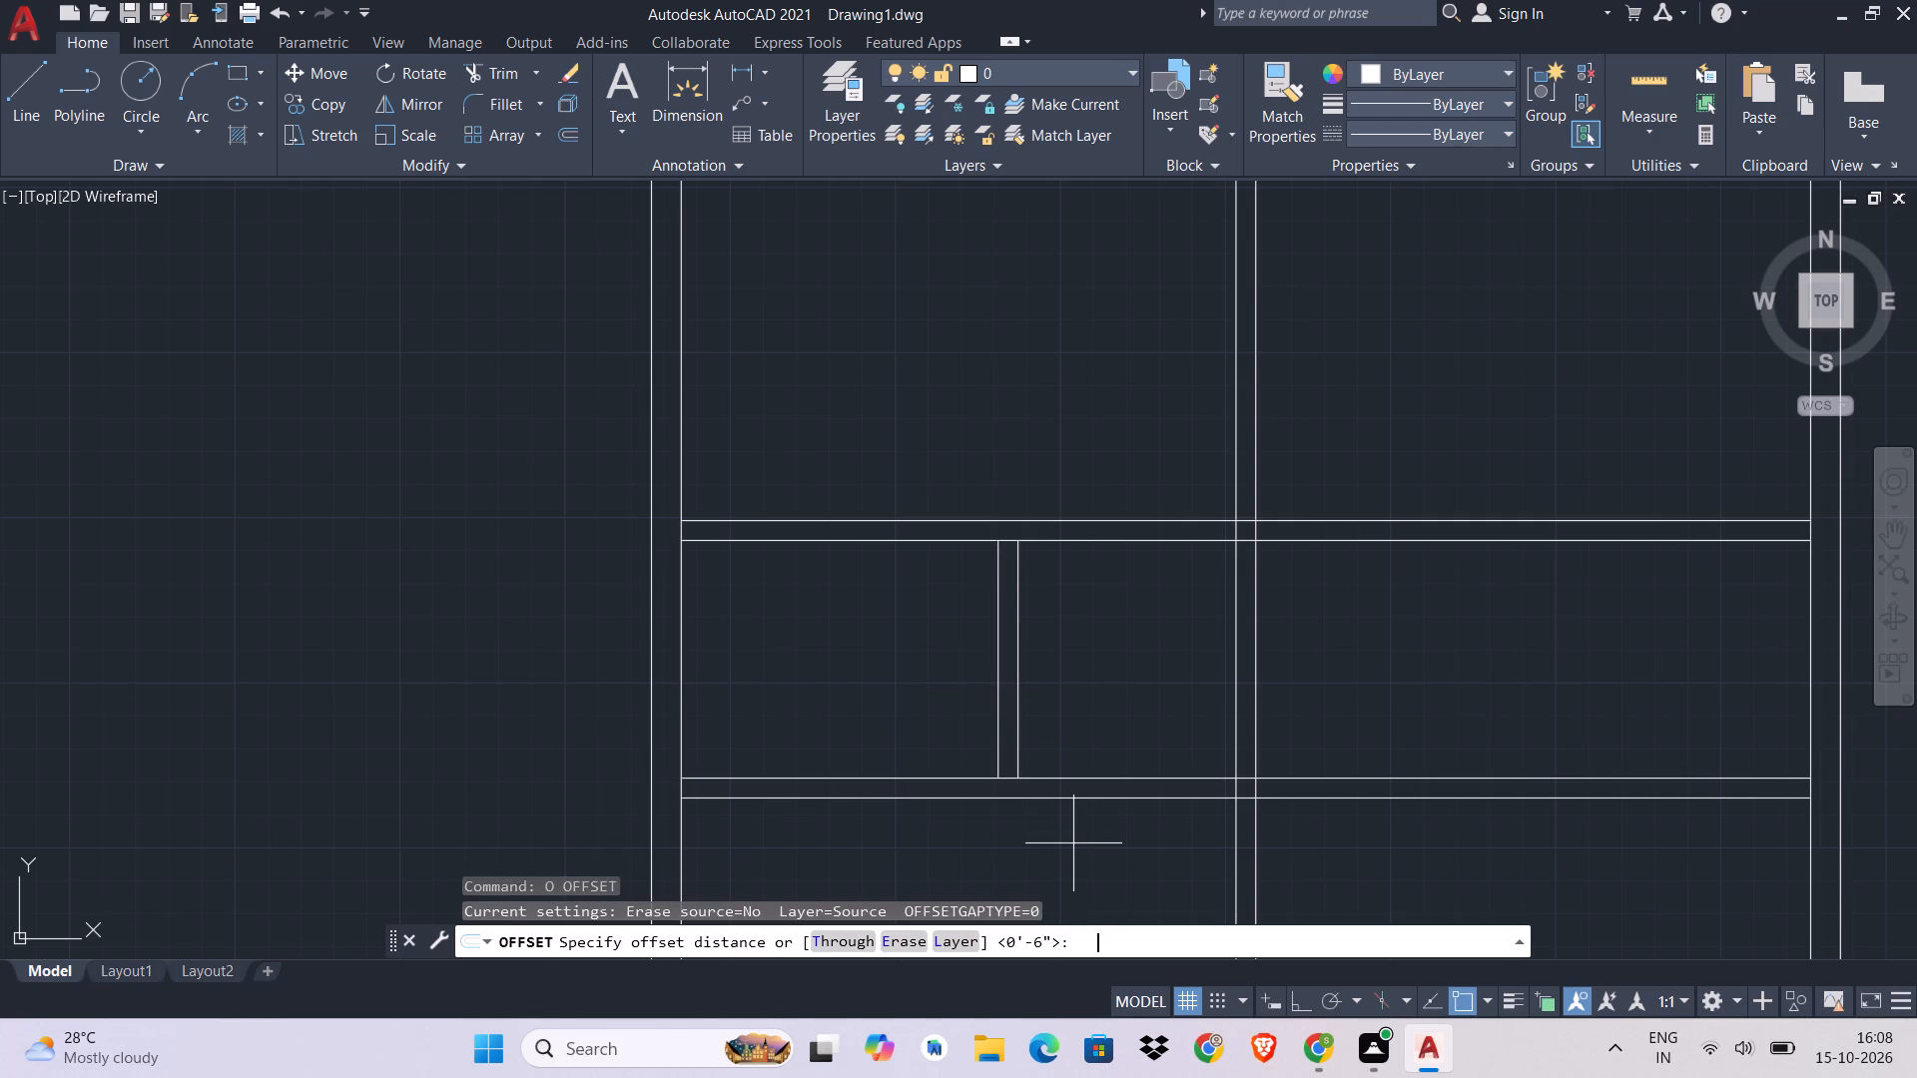
{"action": "type", "text": "8'"}
{"action": "key", "text": "Return"}
{"action": "middle_click_drag", "start_coordinate": [1449, 663], "coordinate": [977, 604]}
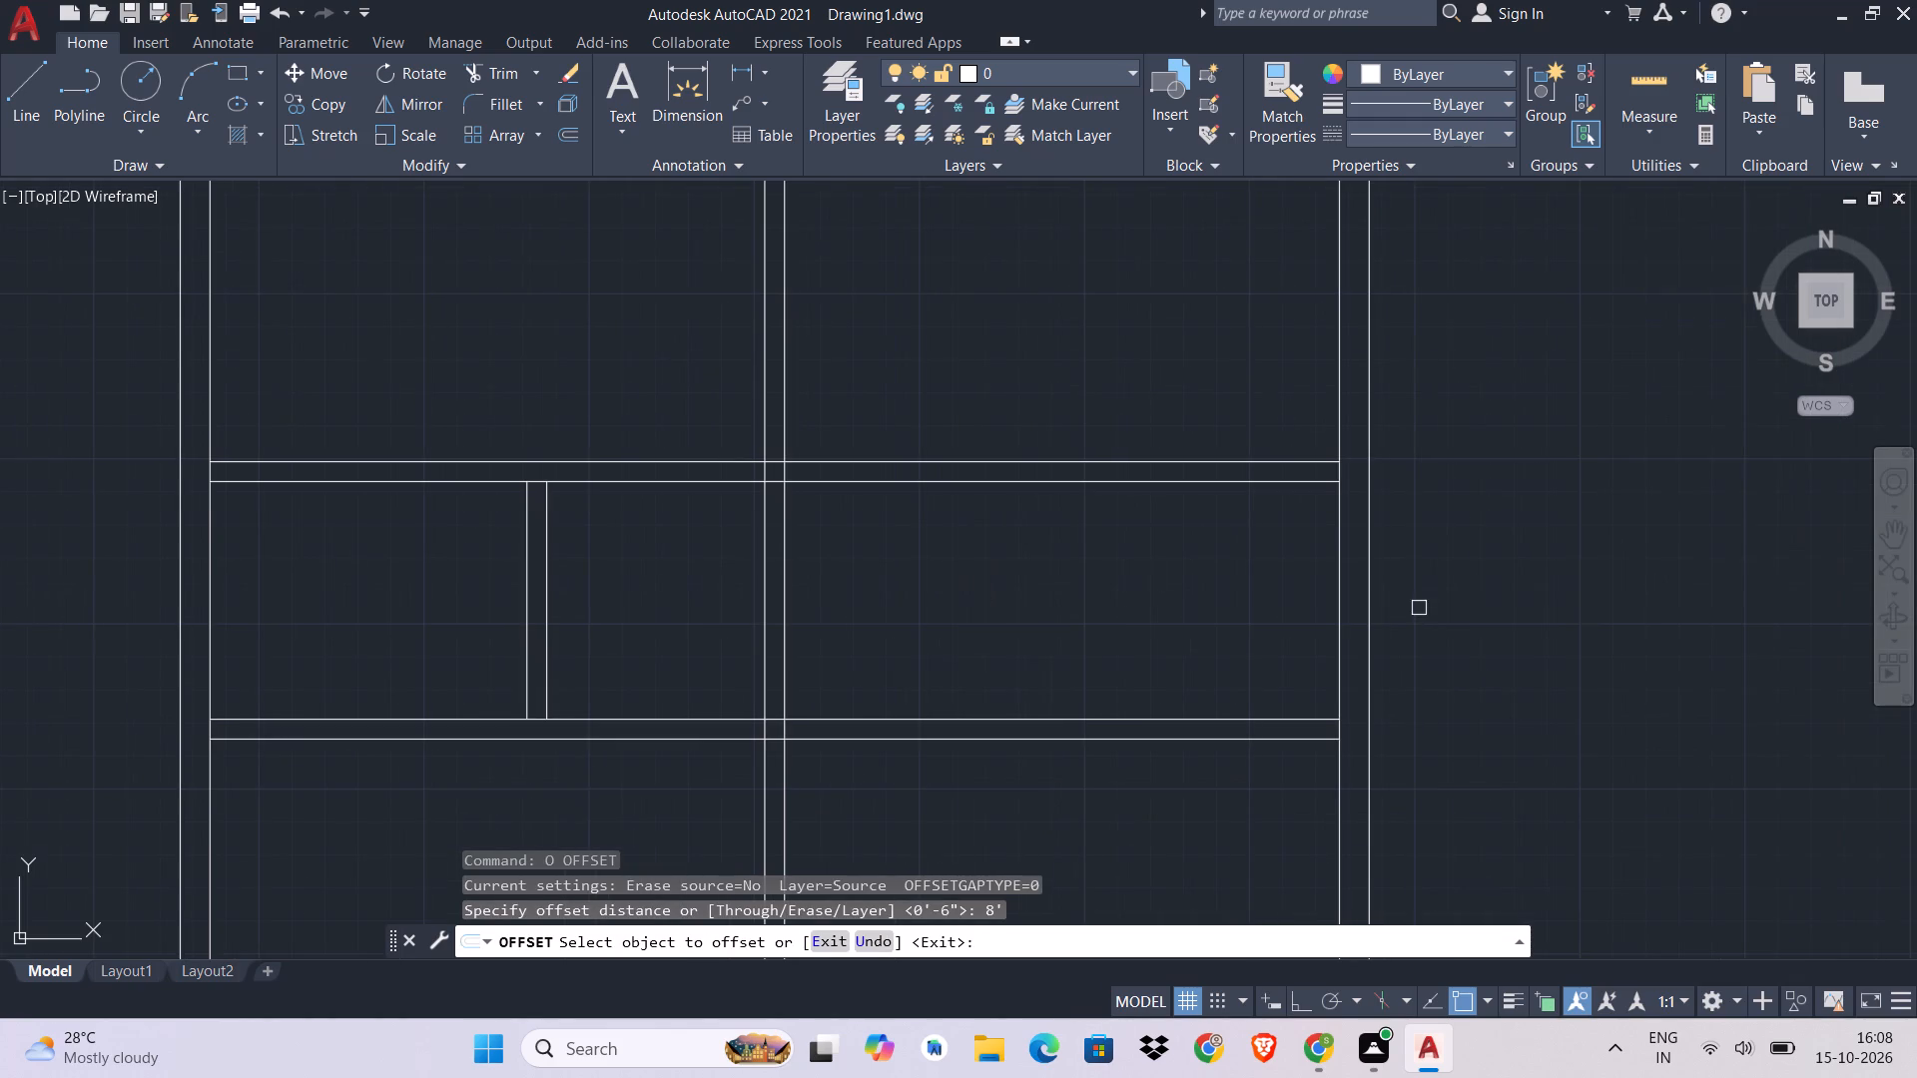
{"action": "left_click", "coordinate": [1339, 624]}
{"action": "left_click", "coordinate": [1079, 642]}
{"action": "key", "text": "Escape"}
{"action": "key", "text": "Escape"}
{"action": "key", "text": "Escape"}
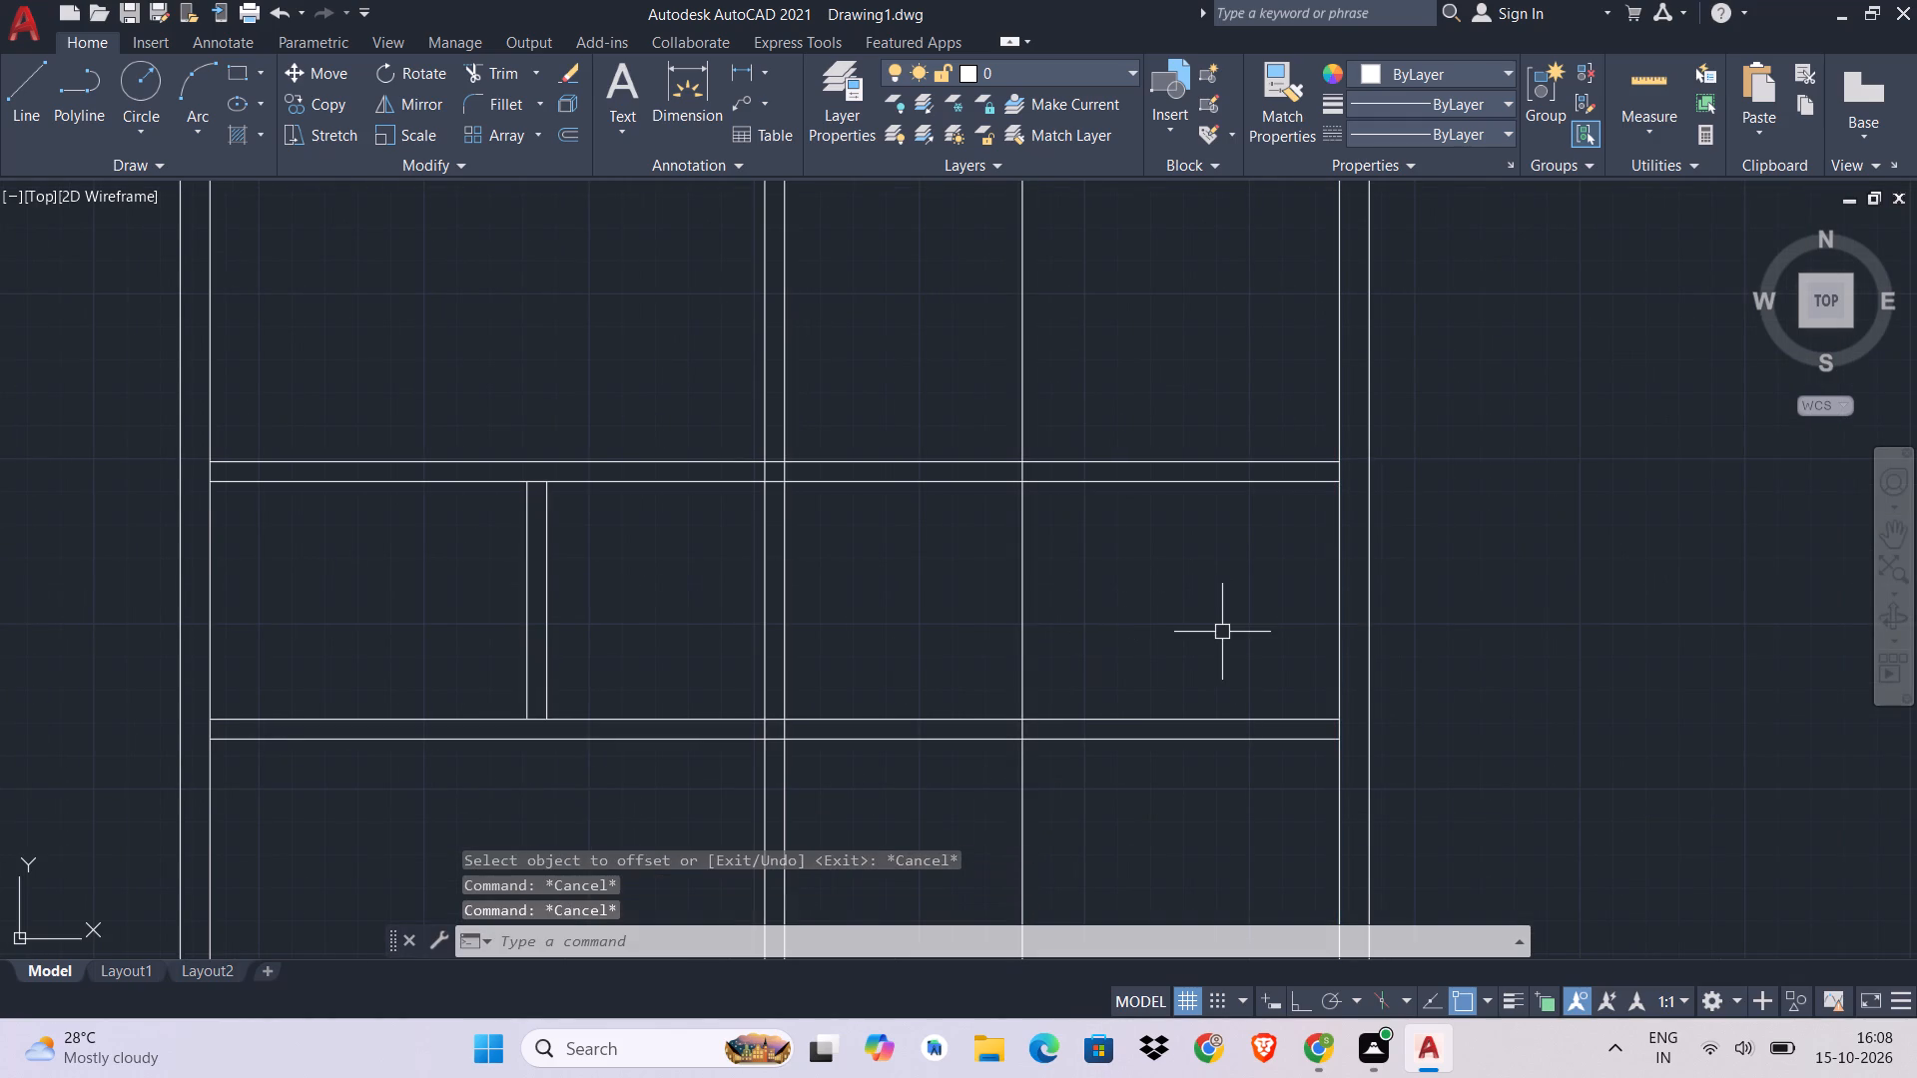
Offset the new right-hand partition line 6" toward the central partition to give it wall thickness.
{"action": "type", "text": "O 6"}
{"action": "key", "text": "space"}
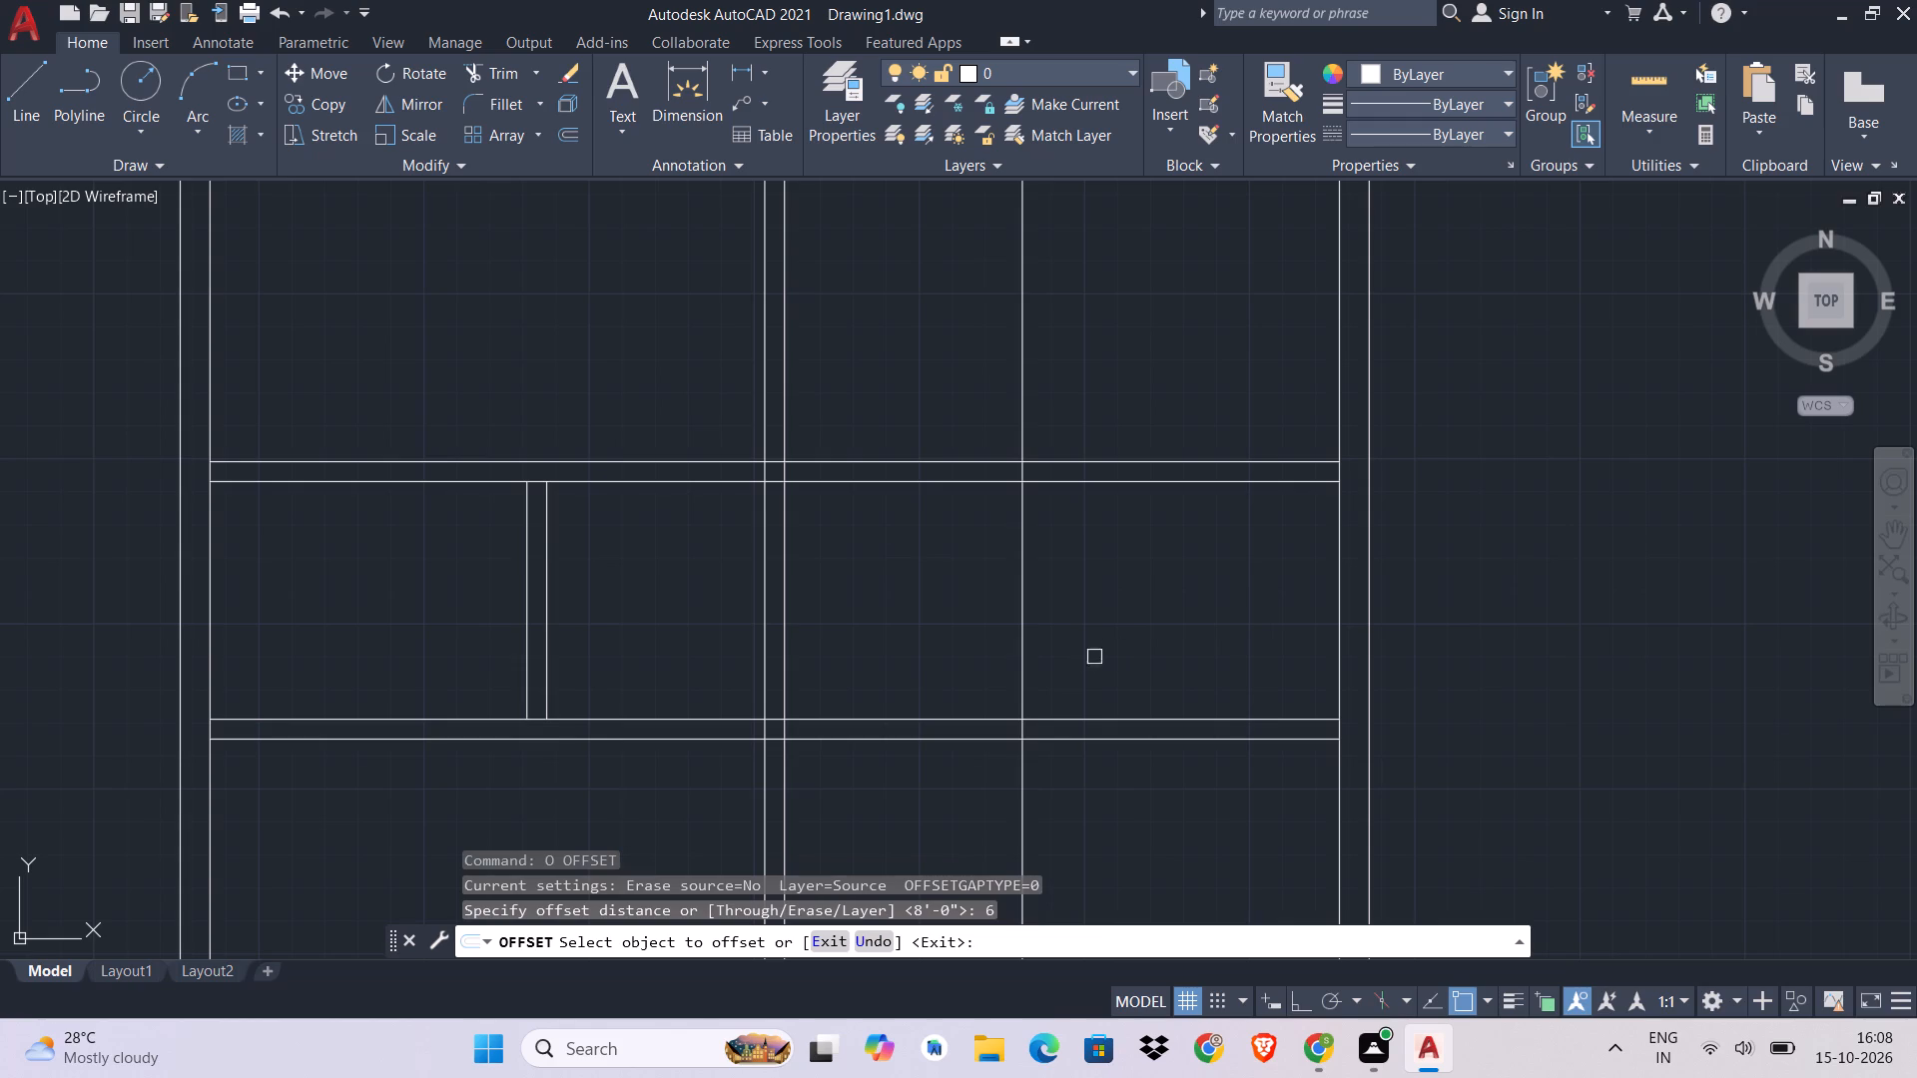
{"action": "left_click", "coordinate": [1017, 694]}
{"action": "left_click", "coordinate": [822, 688]}
{"action": "key", "text": "Escape"}
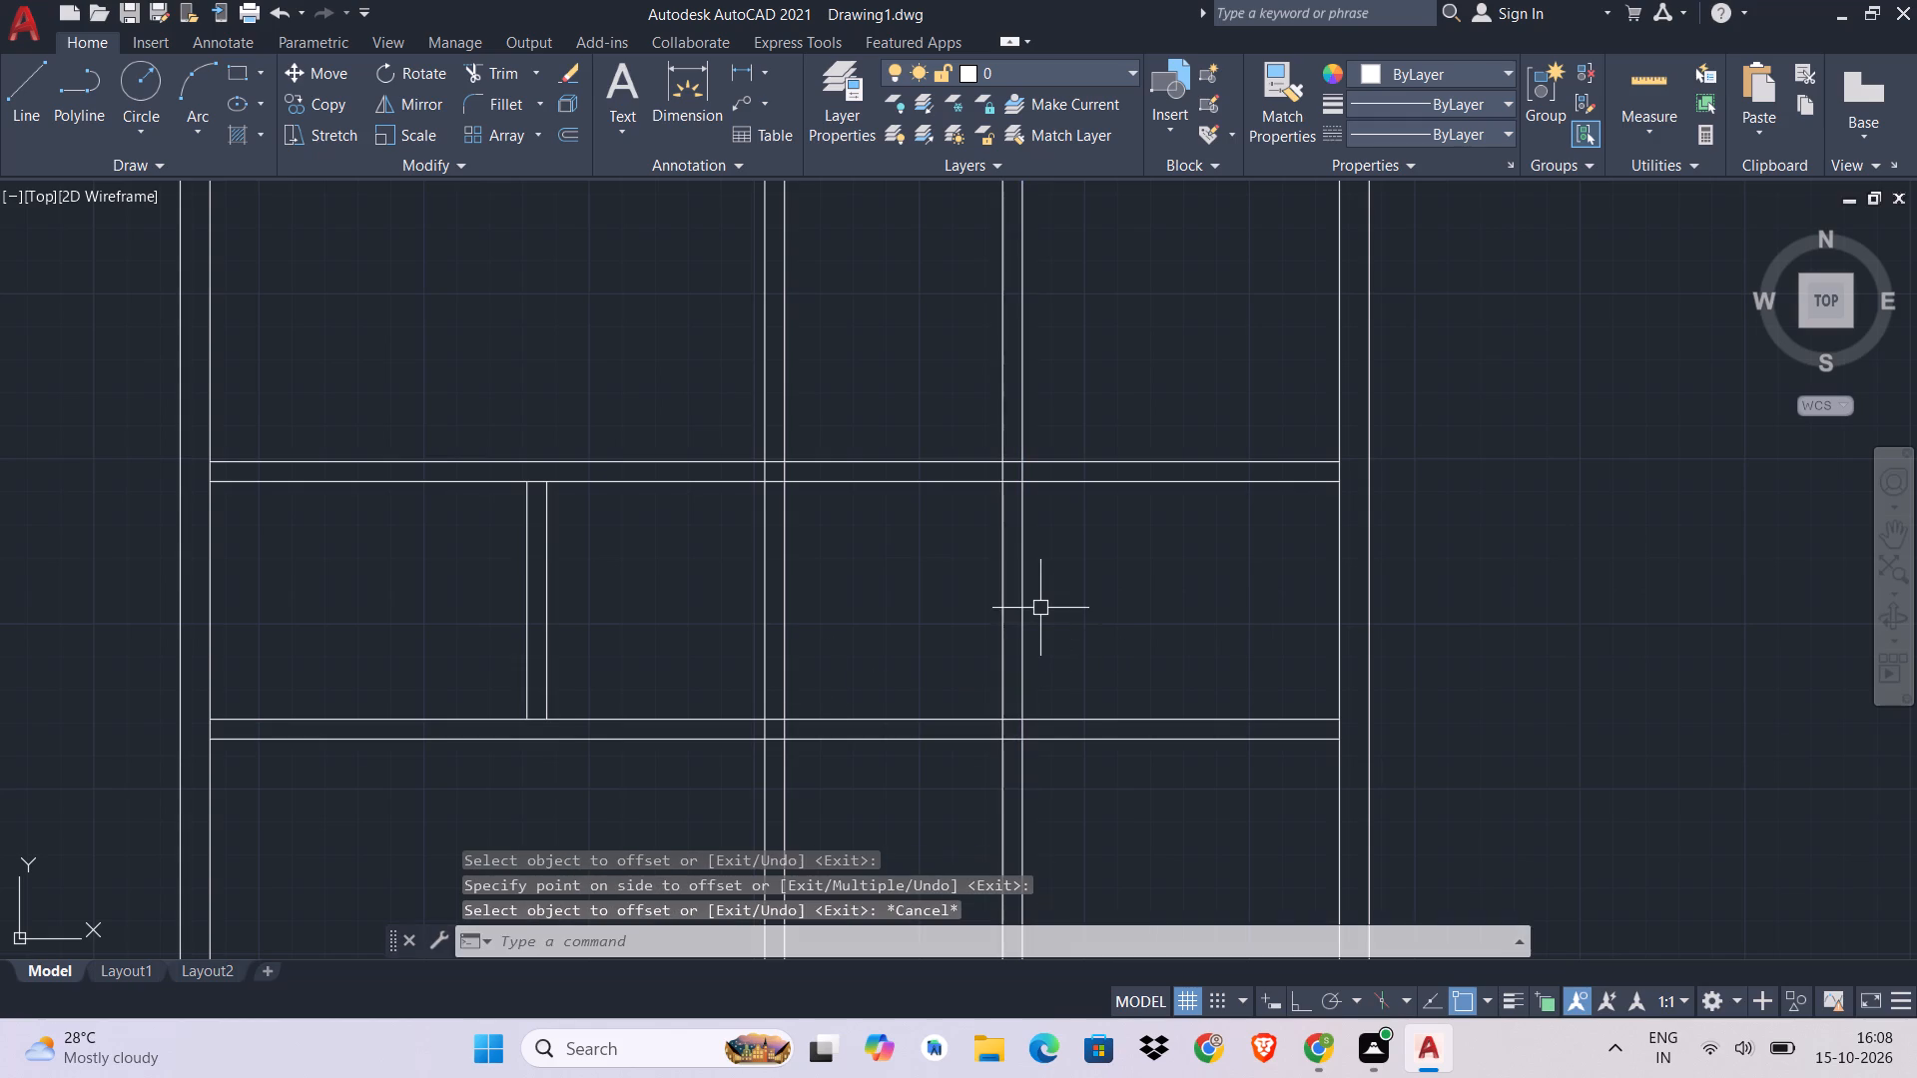
Trim both lines of the right vertical partition where they cross the two horizontal partitions.
{"action": "key", "text": "t"}
{"action": "key", "text": "r"}
{"action": "key", "text": "space"}
{"action": "scroll", "coordinate": [1016, 477], "scroll_direction": "up", "scroll_amount": 4}
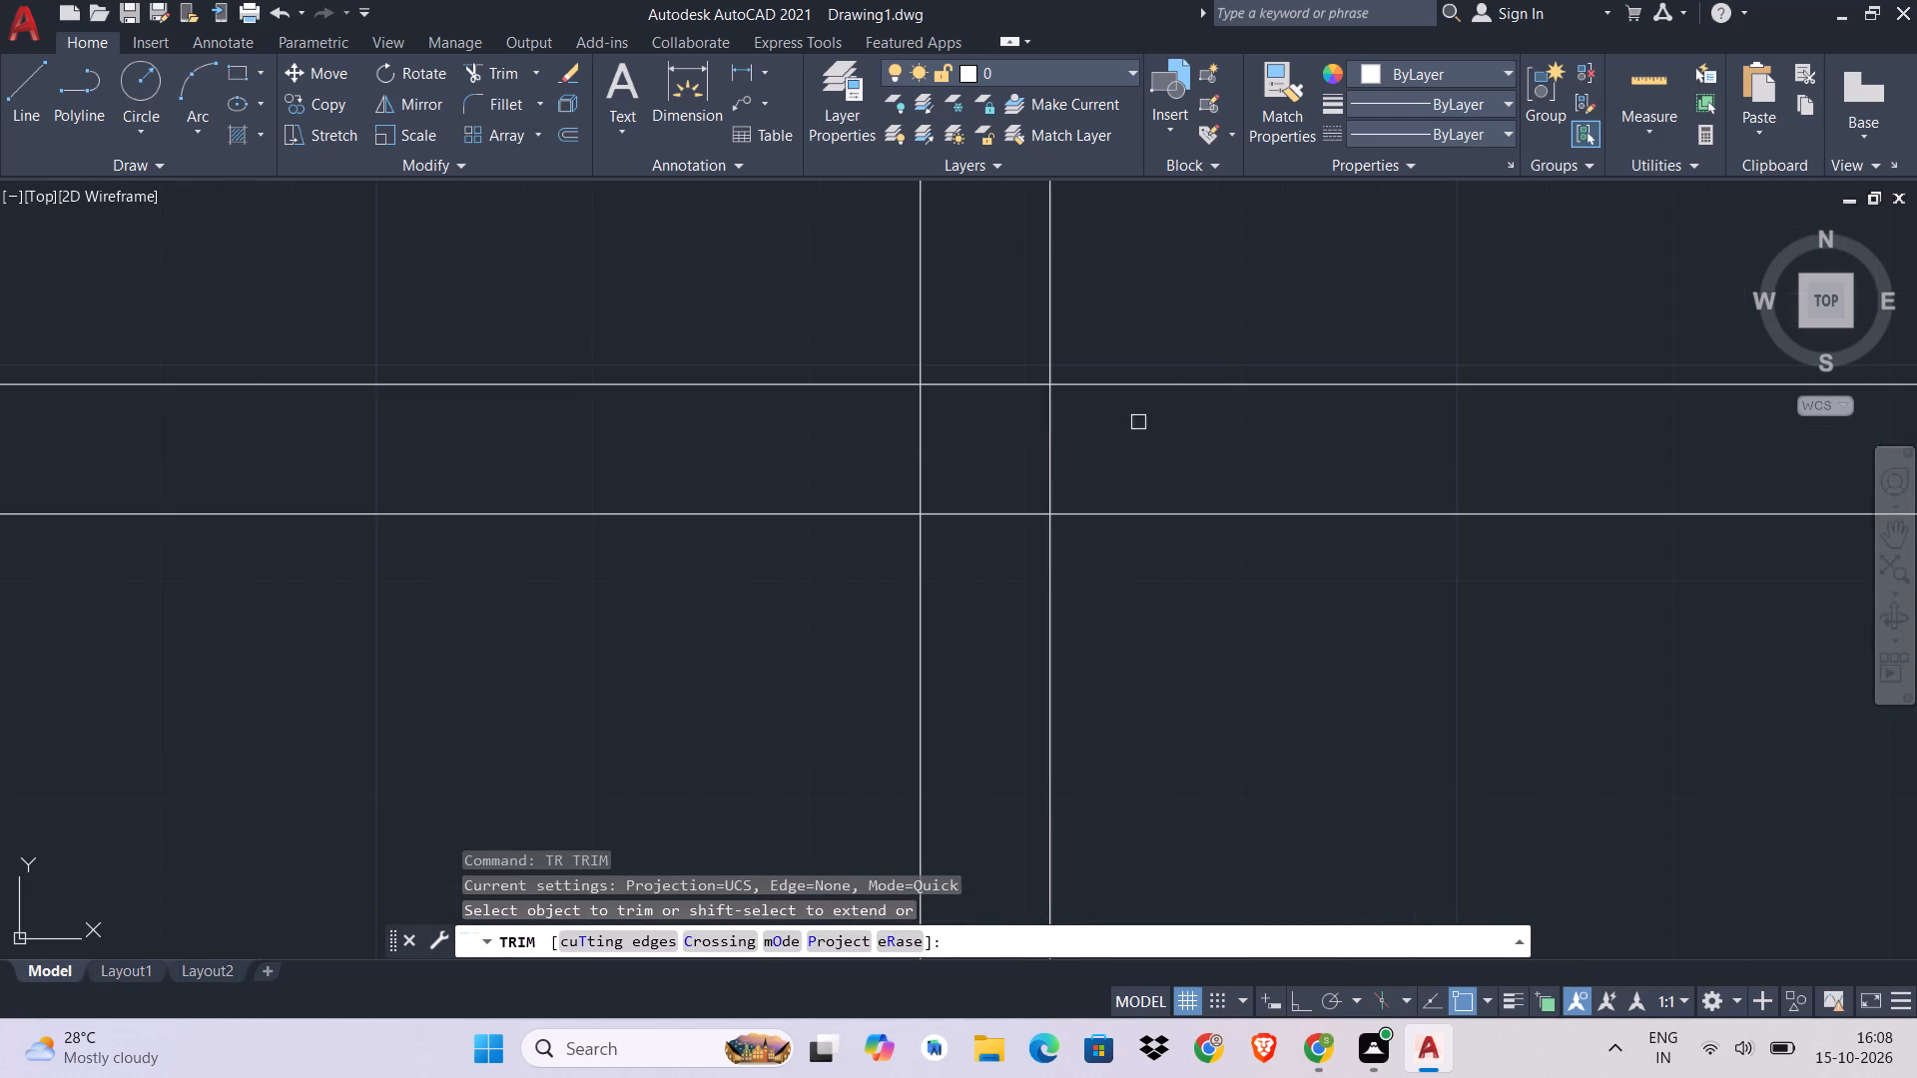
{"action": "left_click", "coordinate": [1138, 422]}
{"action": "left_click", "coordinate": [696, 468]}
{"action": "scroll", "coordinate": [1155, 717], "scroll_direction": "down", "scroll_amount": 1}
{"action": "middle_click_drag", "start_coordinate": [1155, 718], "coordinate": [1195, 96]}
{"action": "scroll", "coordinate": [1158, 431], "scroll_direction": "down", "scroll_amount": 6}
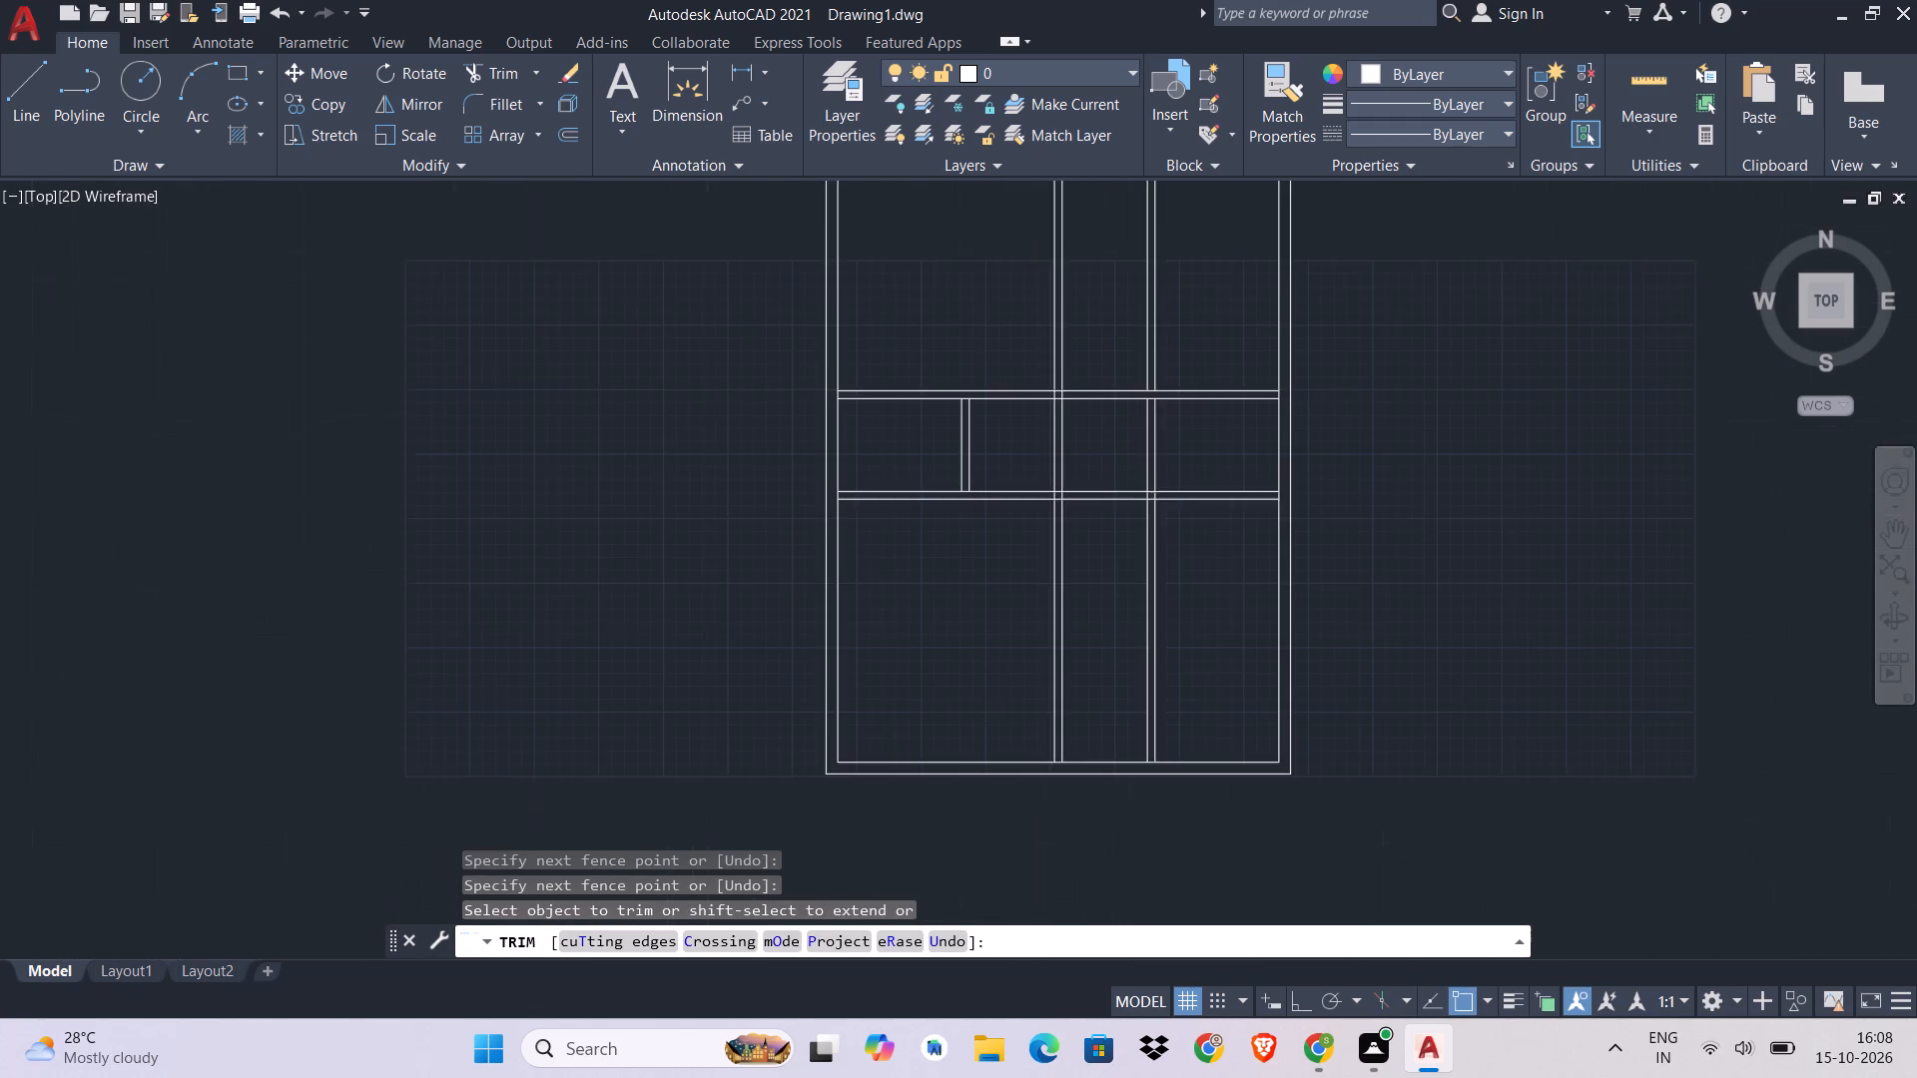
{"action": "scroll", "coordinate": [1169, 548], "scroll_direction": "up", "scroll_amount": 4}
{"action": "middle_click_drag", "start_coordinate": [1166, 366], "coordinate": [1186, 635]}
{"action": "scroll", "coordinate": [1106, 482], "scroll_direction": "up", "scroll_amount": 2}
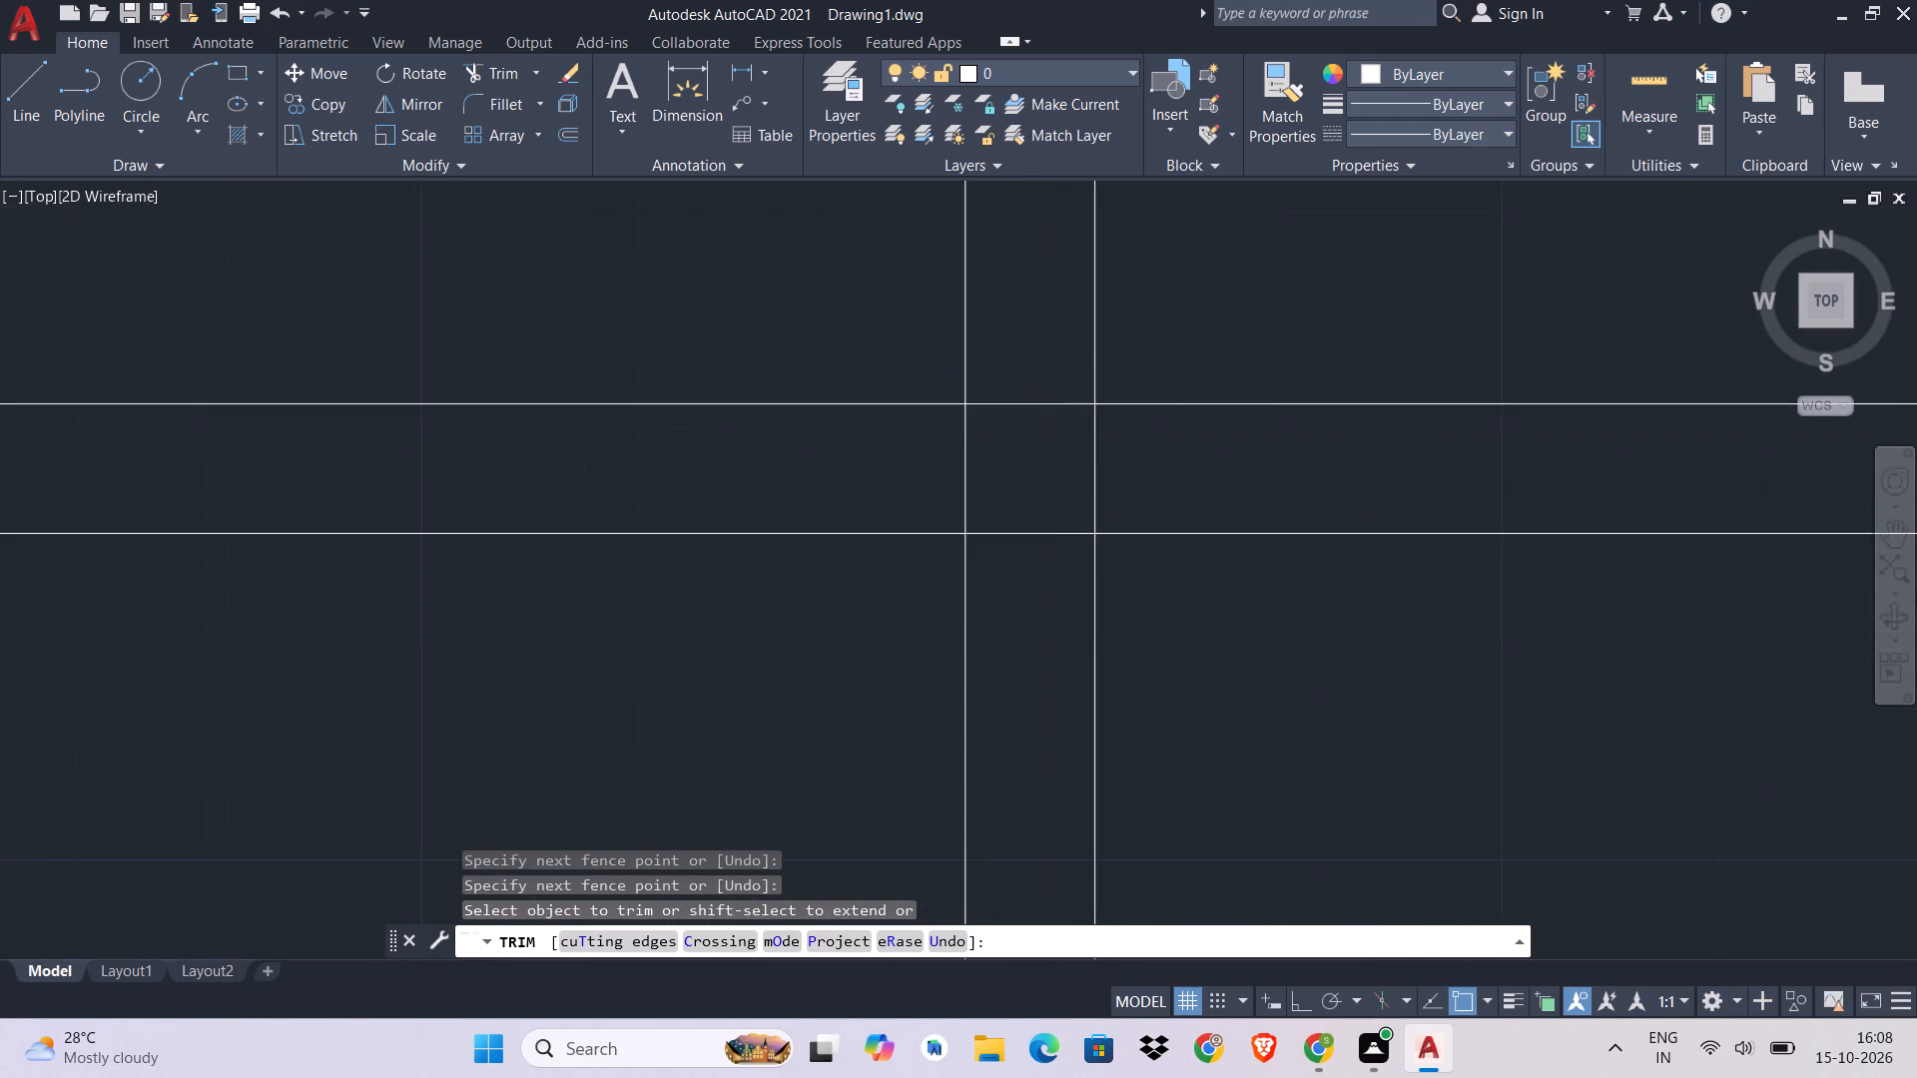
{"action": "left_click", "coordinate": [1136, 463]}
{"action": "left_click", "coordinate": [825, 463]}
{"action": "left_click_drag", "start_coordinate": [1355, 634], "coordinate": [1319, 638]}
{"action": "key", "text": "Escape"}
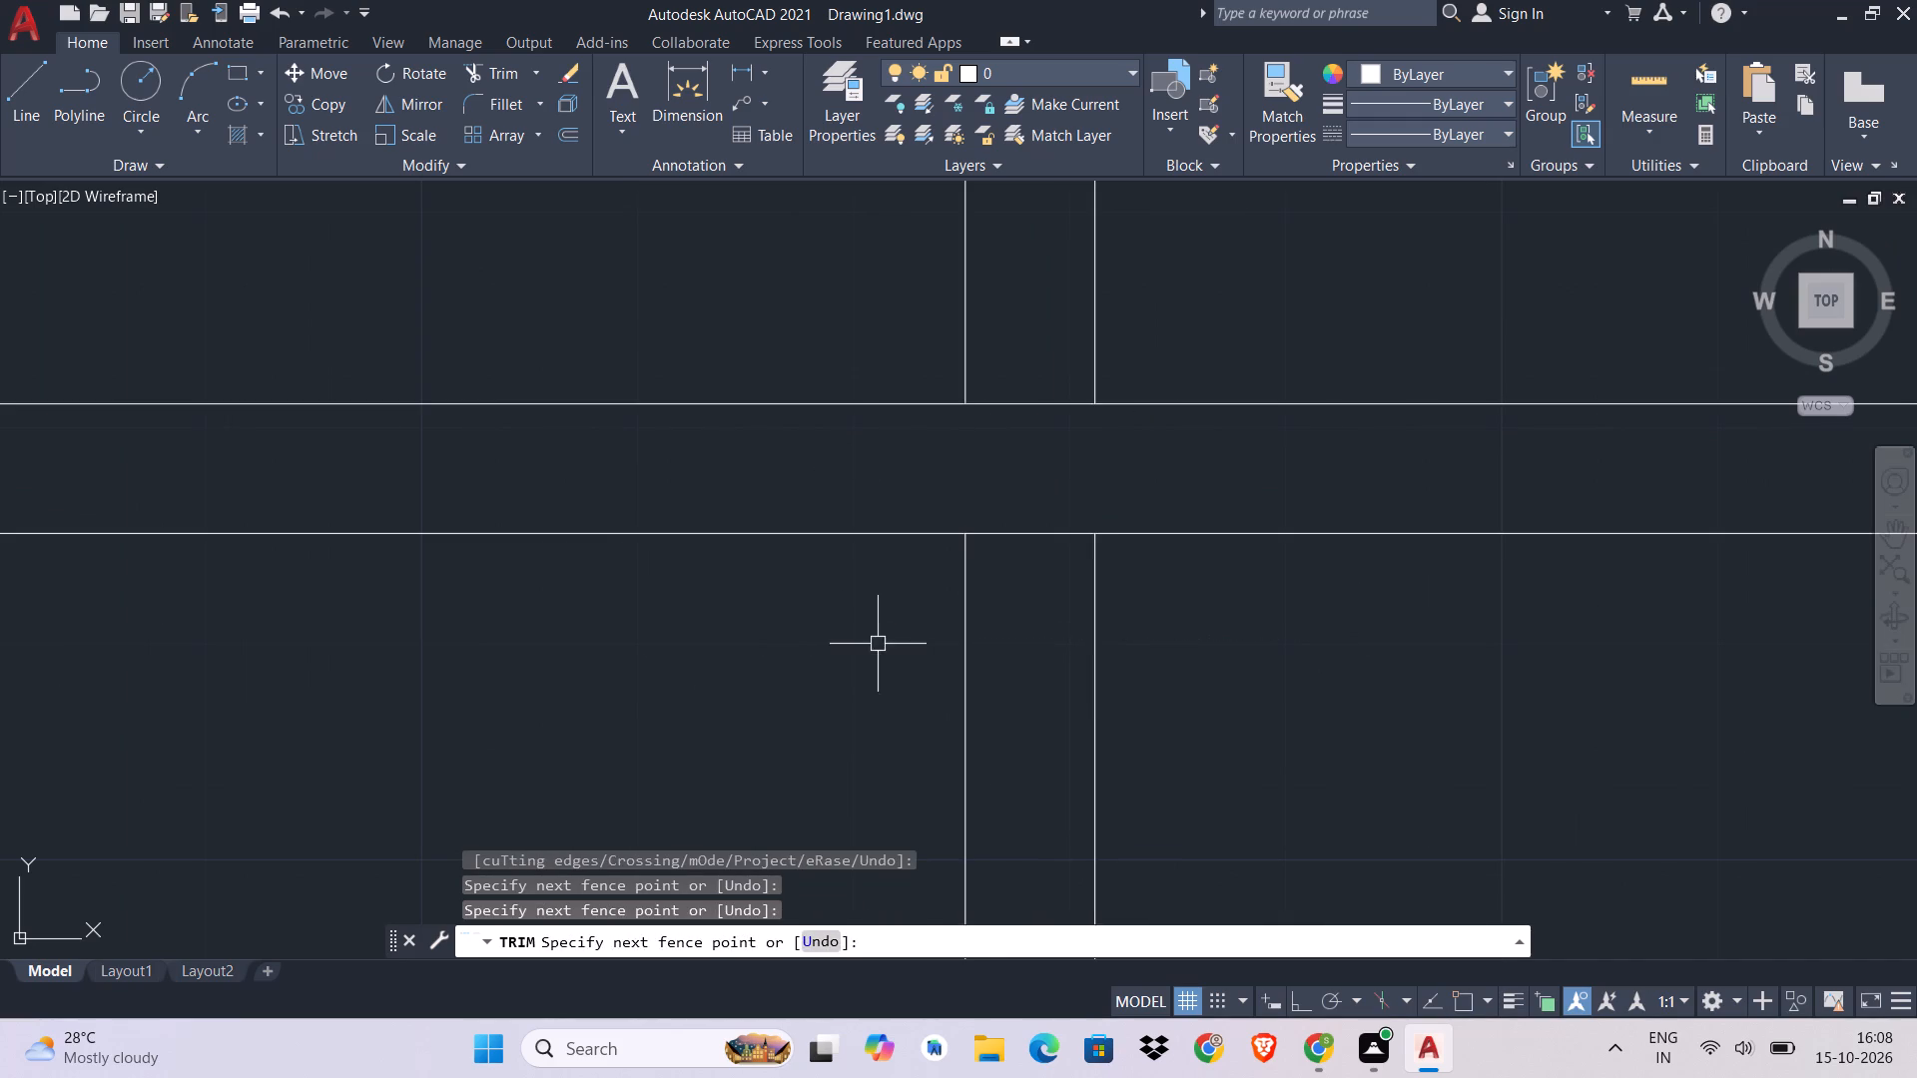
Erase the right vertical partition's segments below the lower and above the upper horizontal partition.
{"action": "left_click", "coordinate": [1209, 660]}
{"action": "left_click", "coordinate": [885, 719]}
{"action": "scroll", "coordinate": [976, 663], "scroll_direction": "down", "scroll_amount": 3}
{"action": "middle_click_drag", "start_coordinate": [976, 663], "coordinate": [977, 1059]}
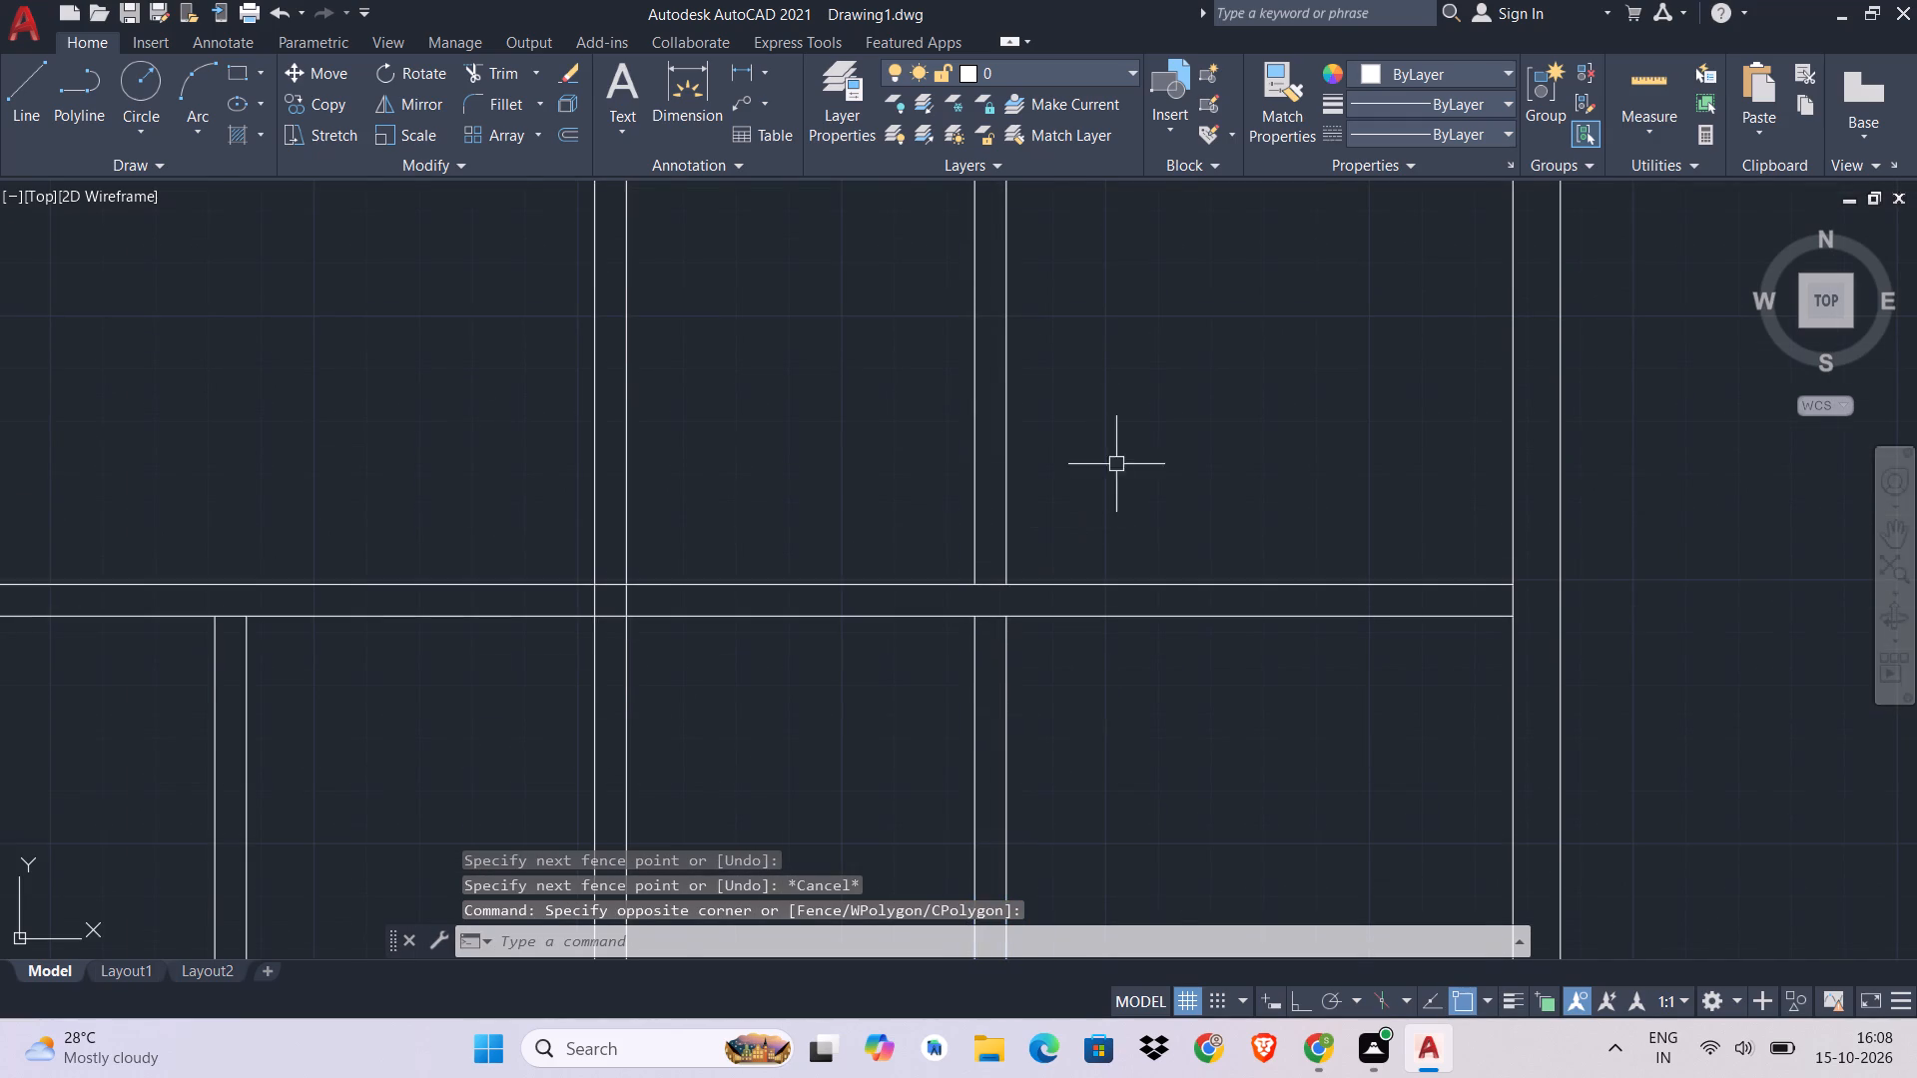
{"action": "left_click", "coordinate": [1116, 464]}
{"action": "left_click", "coordinate": [862, 493]}
{"action": "key", "text": "Delete"}
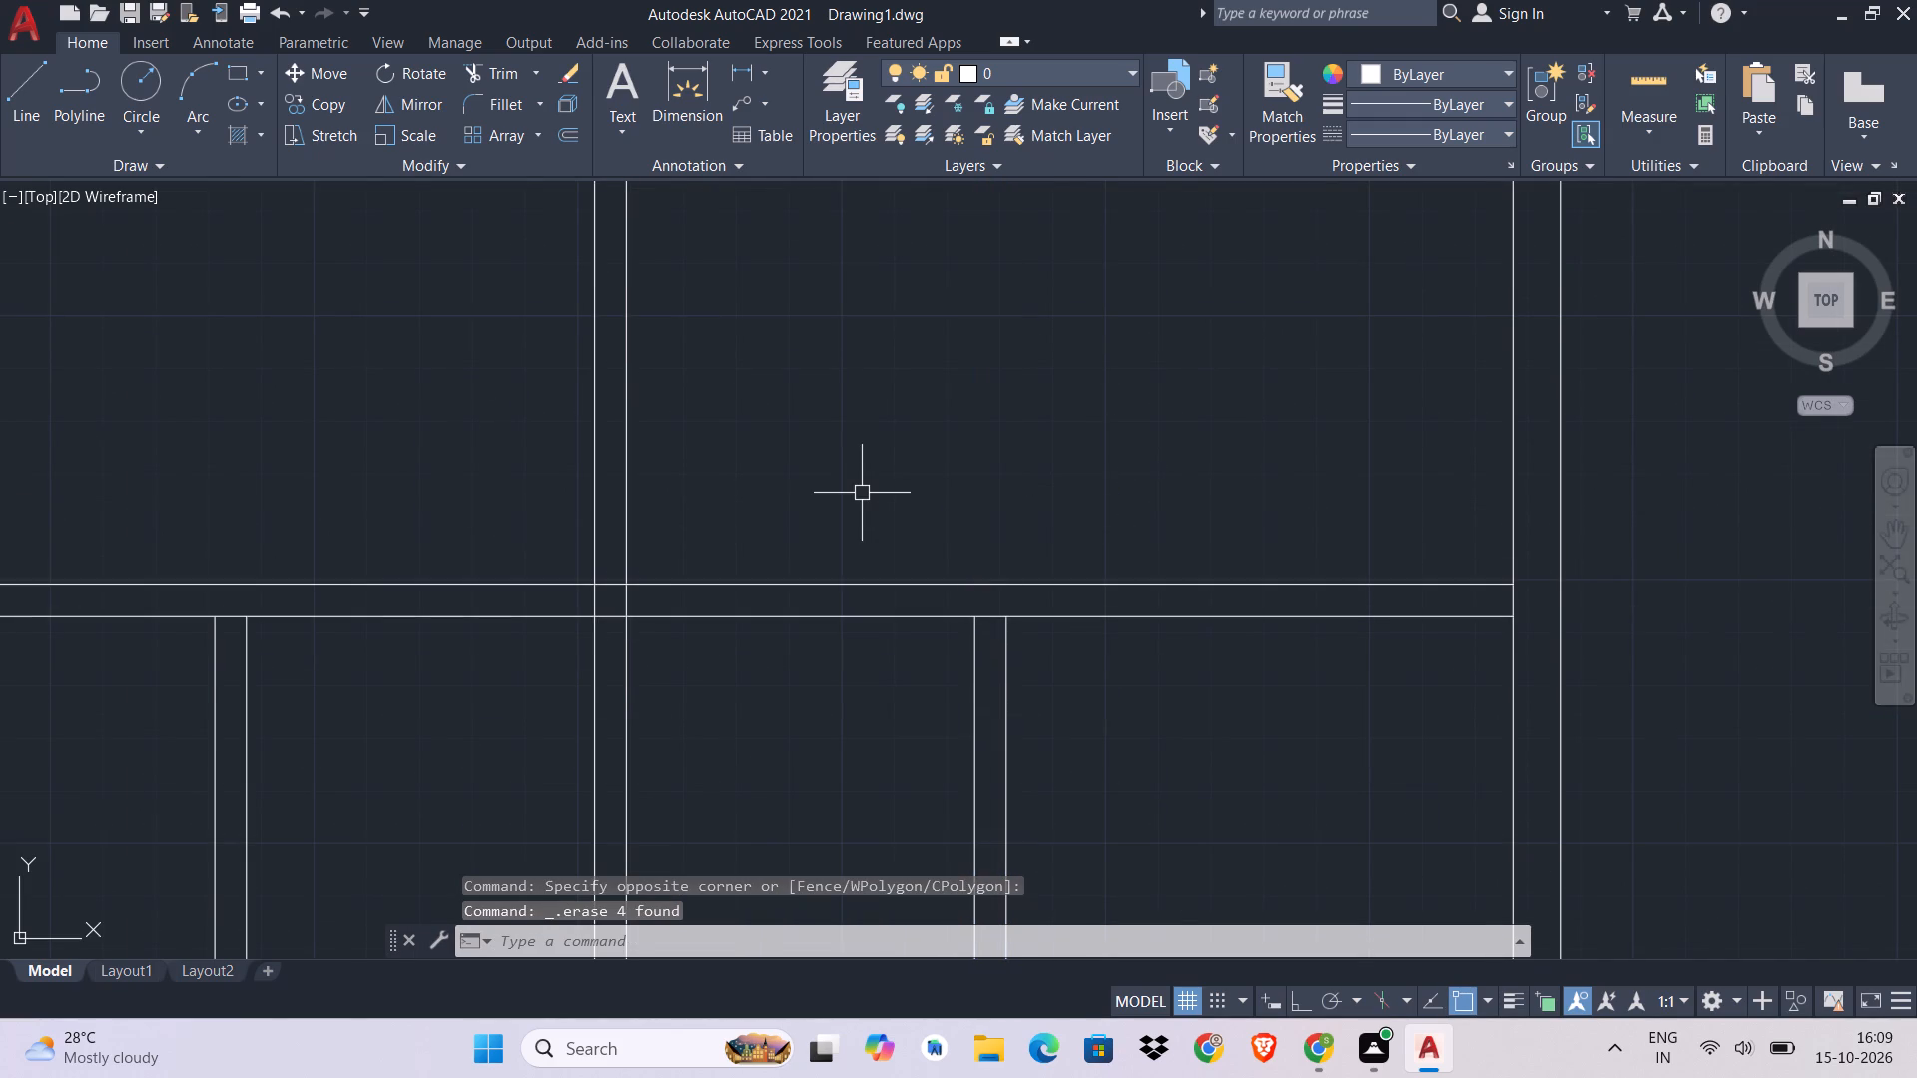
Trim away the two central vertical partition lines in the space between the upper and lower horizontal partitions.
{"action": "scroll", "coordinate": [899, 473], "scroll_direction": "down", "scroll_amount": 2}
{"action": "middle_click_drag", "start_coordinate": [899, 473], "coordinate": [914, 338]}
{"action": "scroll", "coordinate": [914, 373], "scroll_direction": "up", "scroll_amount": 2}
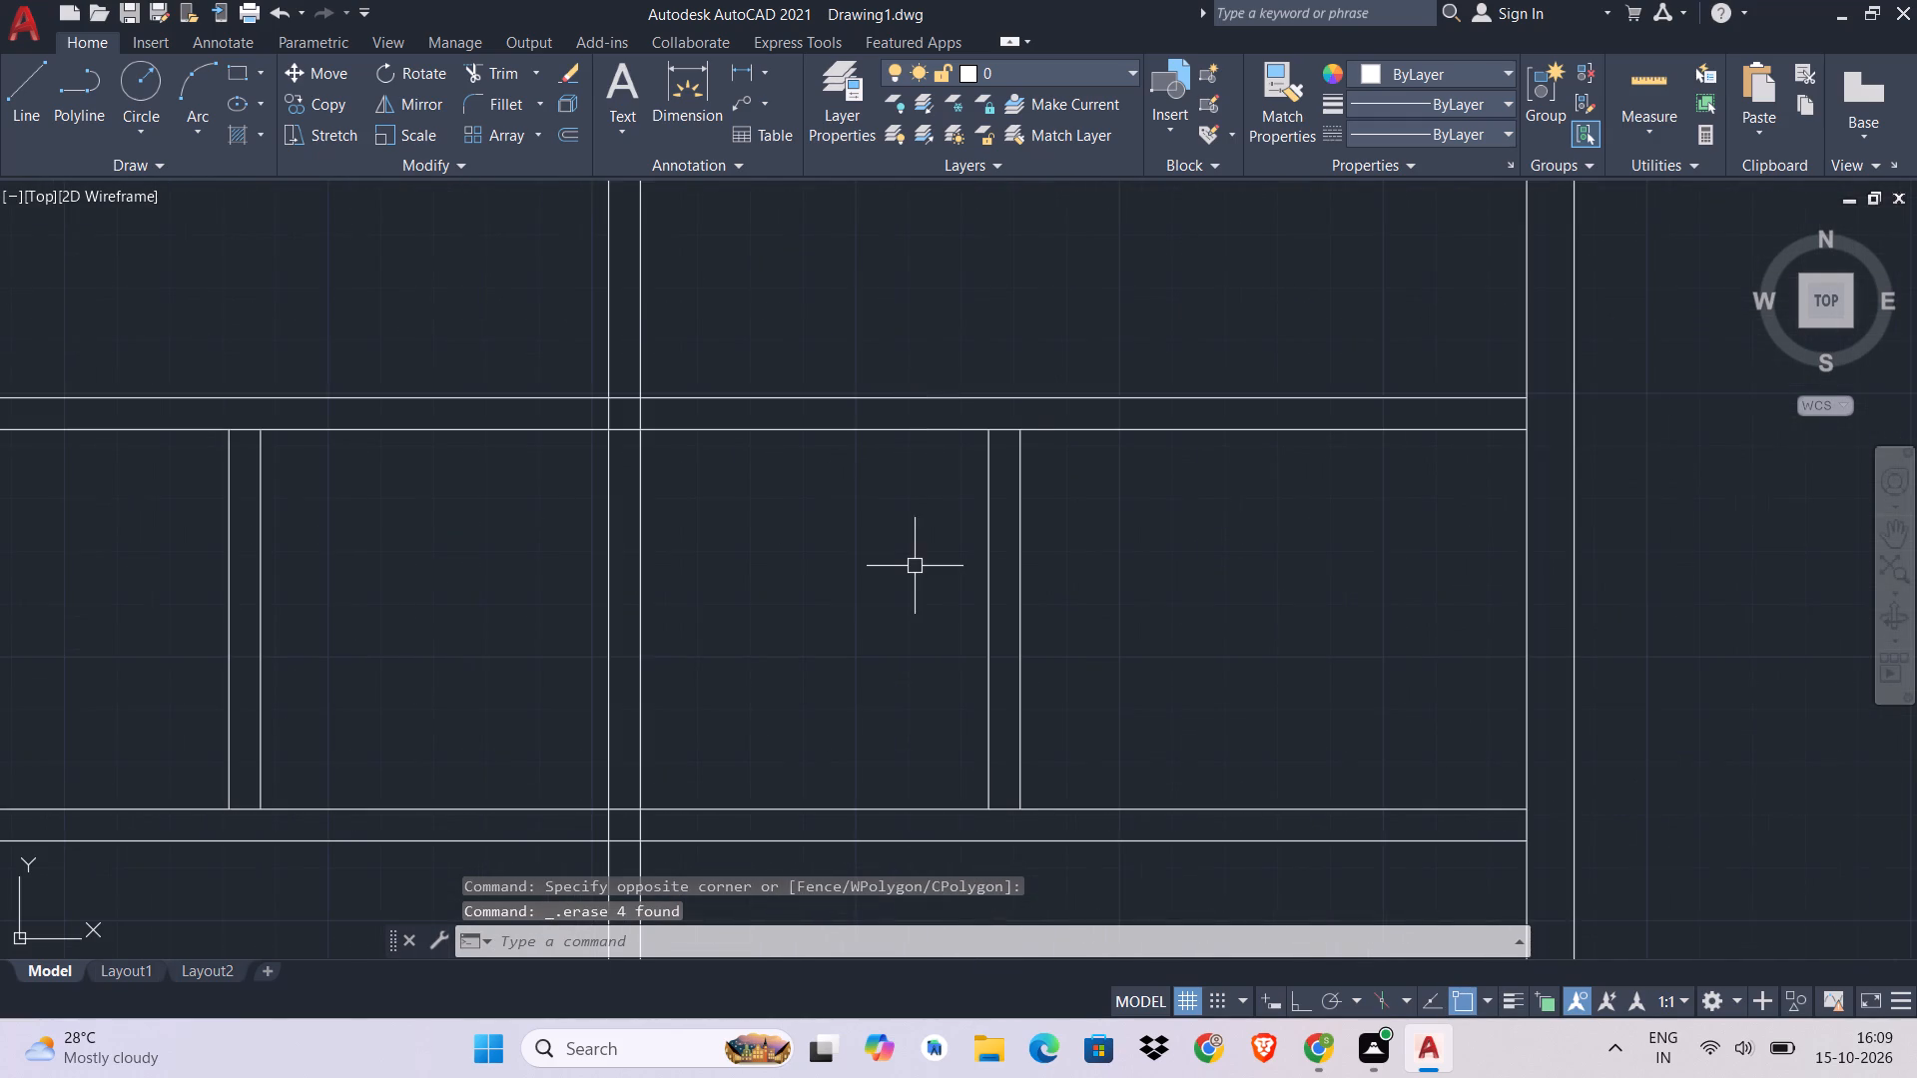
{"action": "middle_click_drag", "start_coordinate": [915, 566], "coordinate": [1133, 464]}
{"action": "type", "text": "TR"}
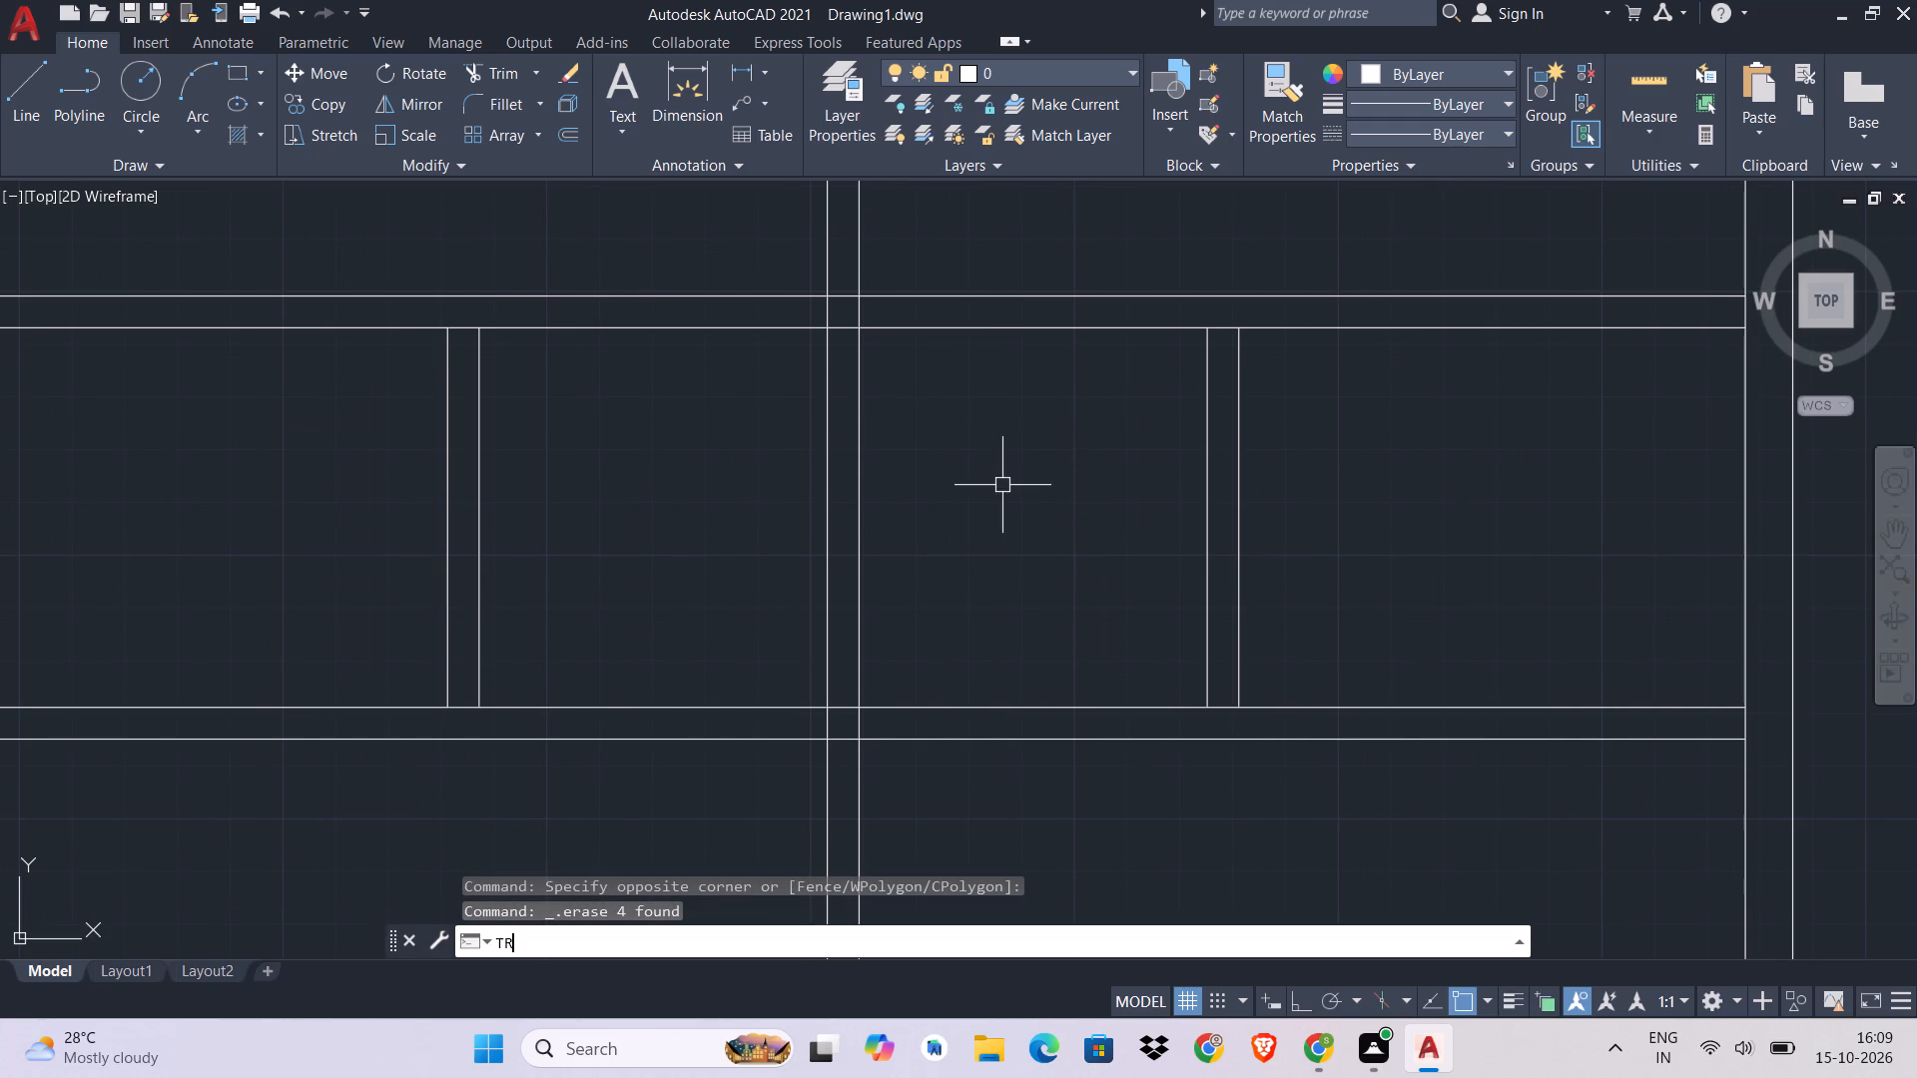
{"action": "key", "text": "space"}
{"action": "scroll", "coordinate": [842, 313], "scroll_direction": "up", "scroll_amount": 3}
{"action": "left_click", "coordinate": [916, 298]}
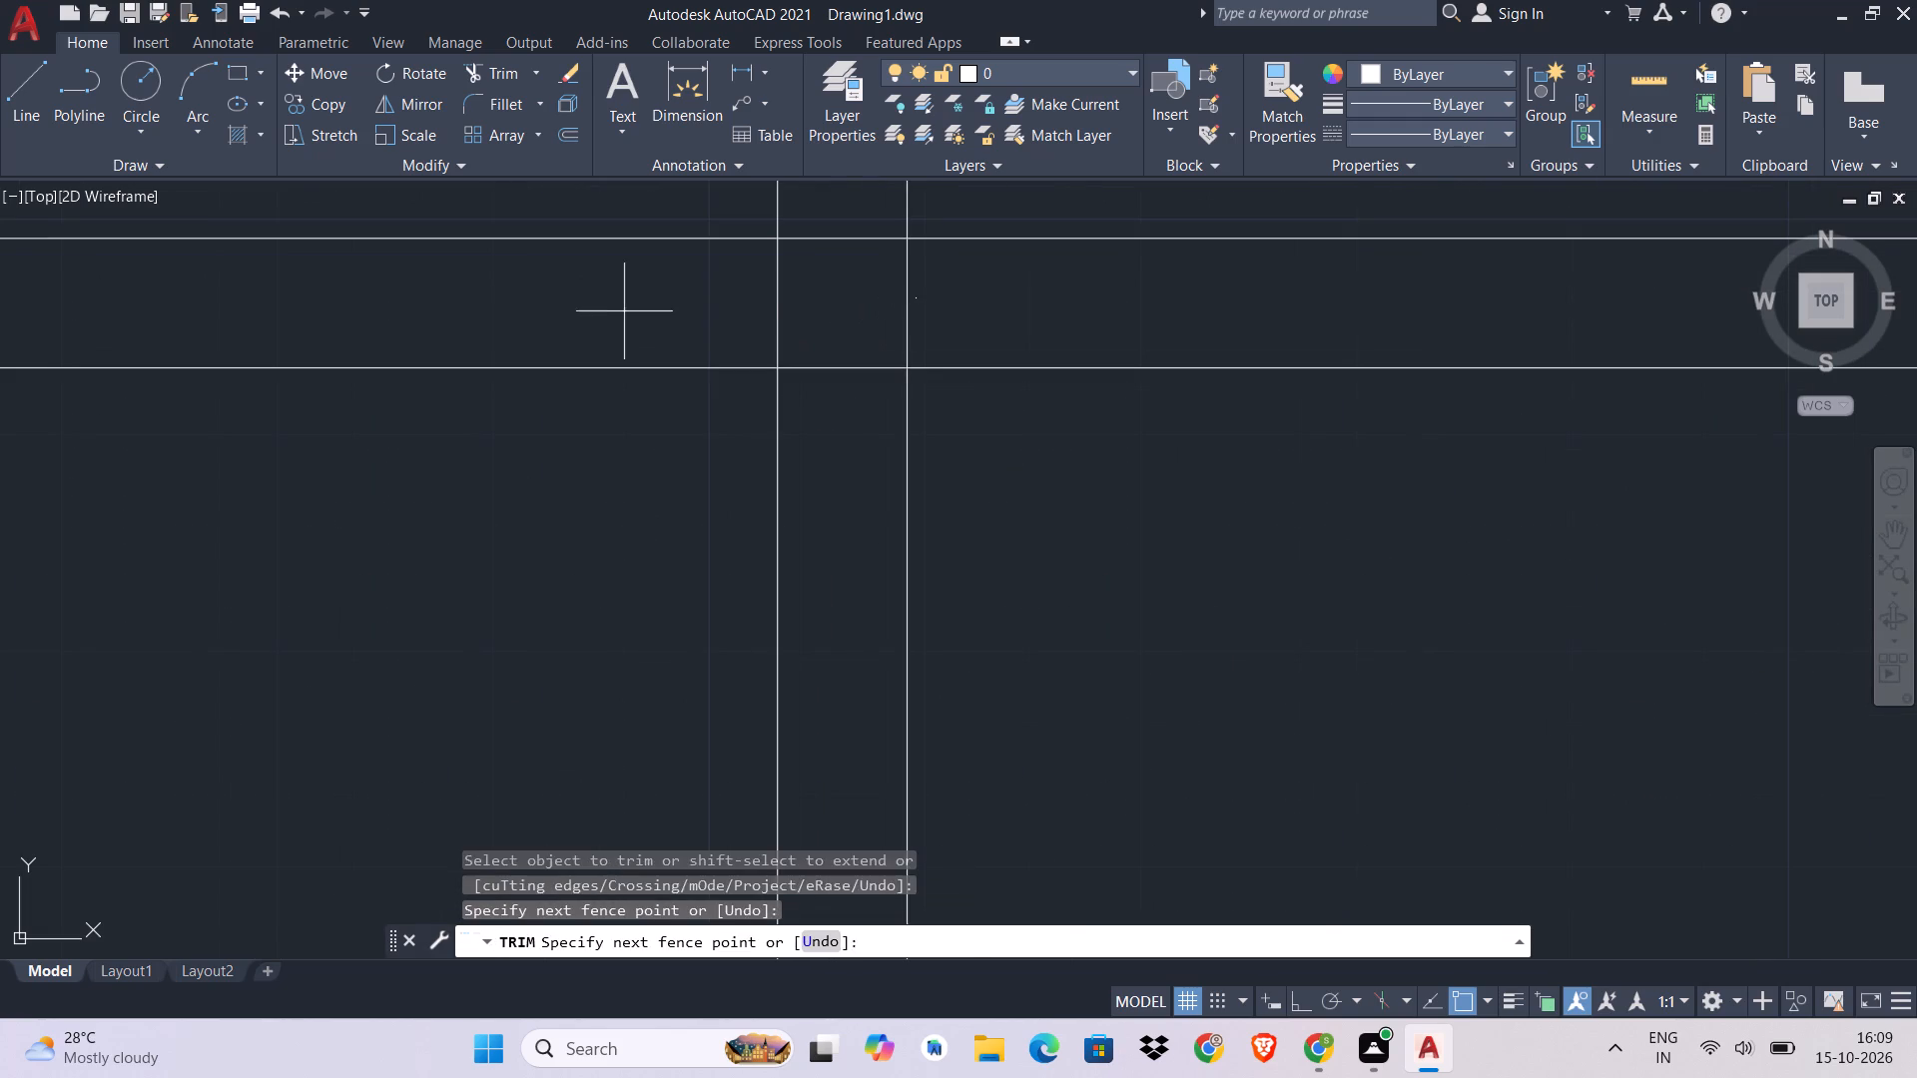
{"action": "left_click", "coordinate": [463, 311]}
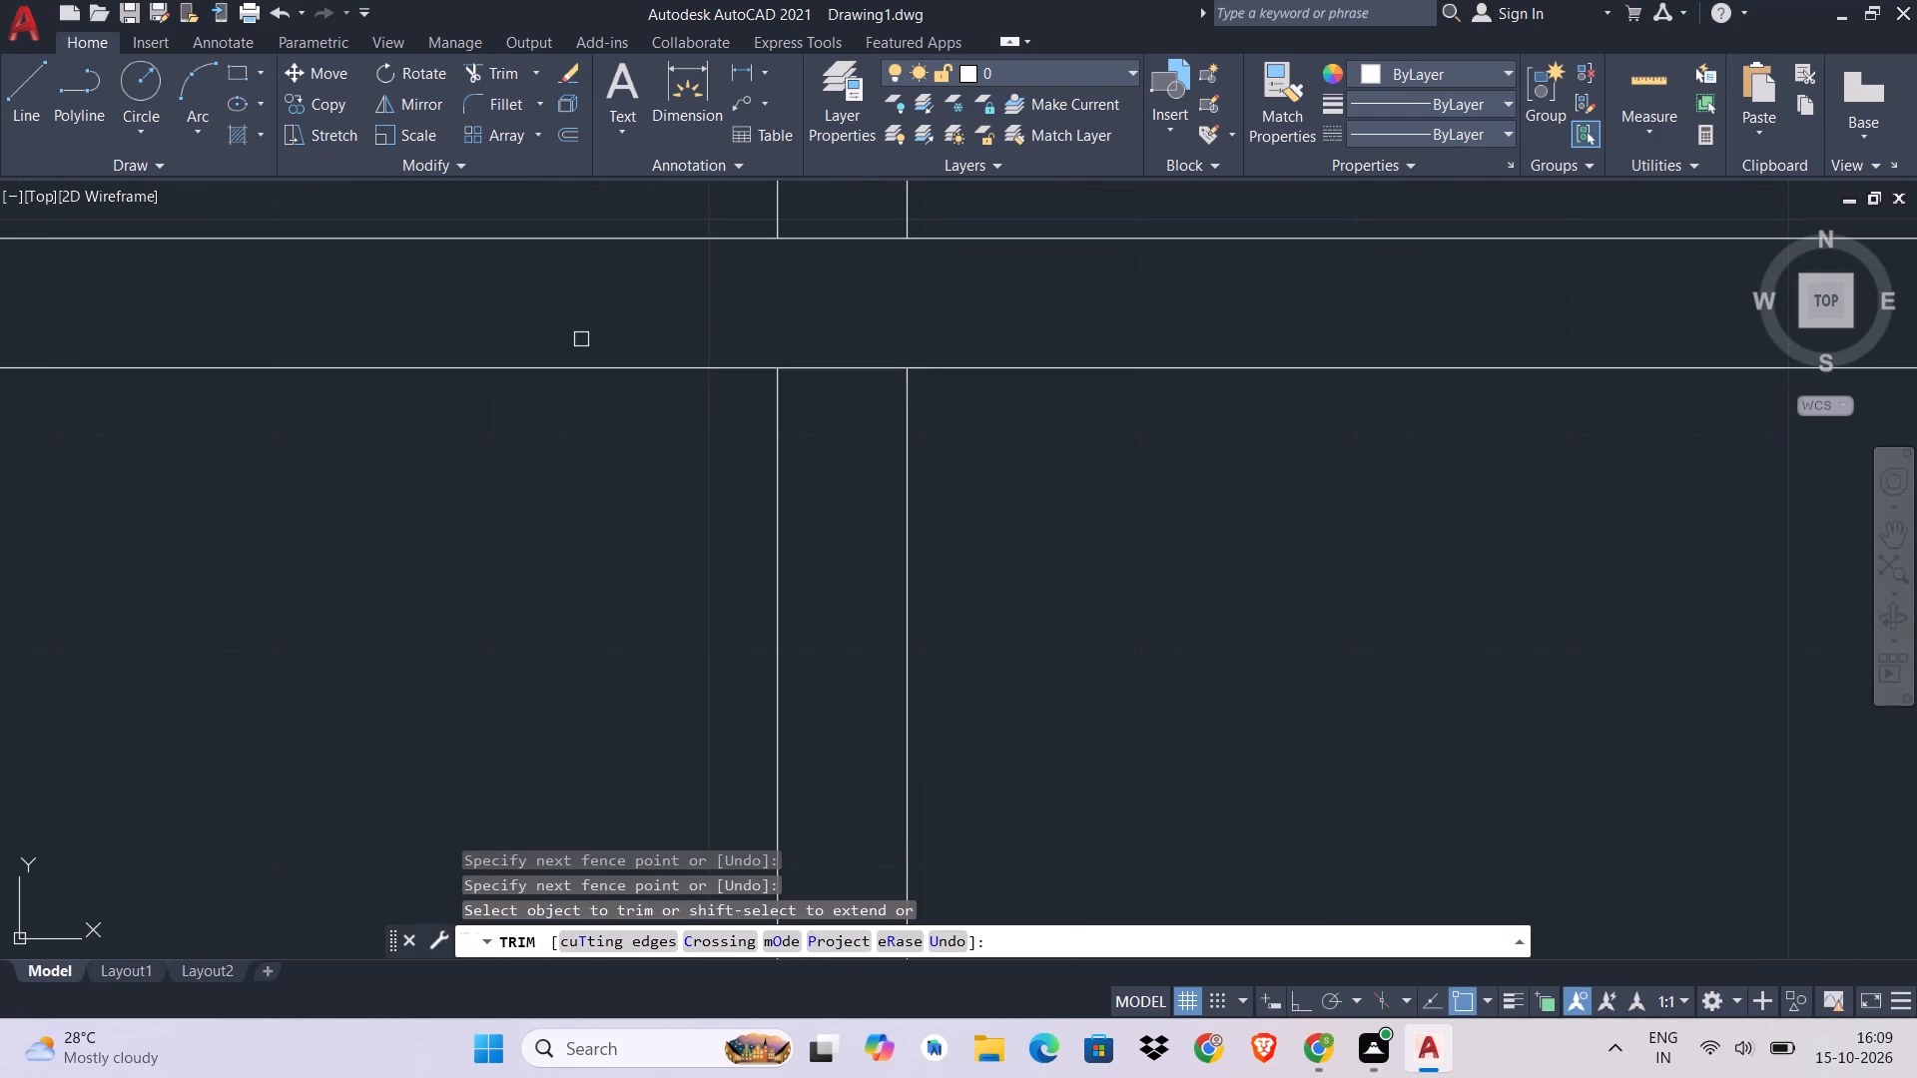
{"action": "key", "text": "ctrl+z"}
{"action": "left_click", "coordinate": [958, 546]}
{"action": "left_click", "coordinate": [774, 594]}
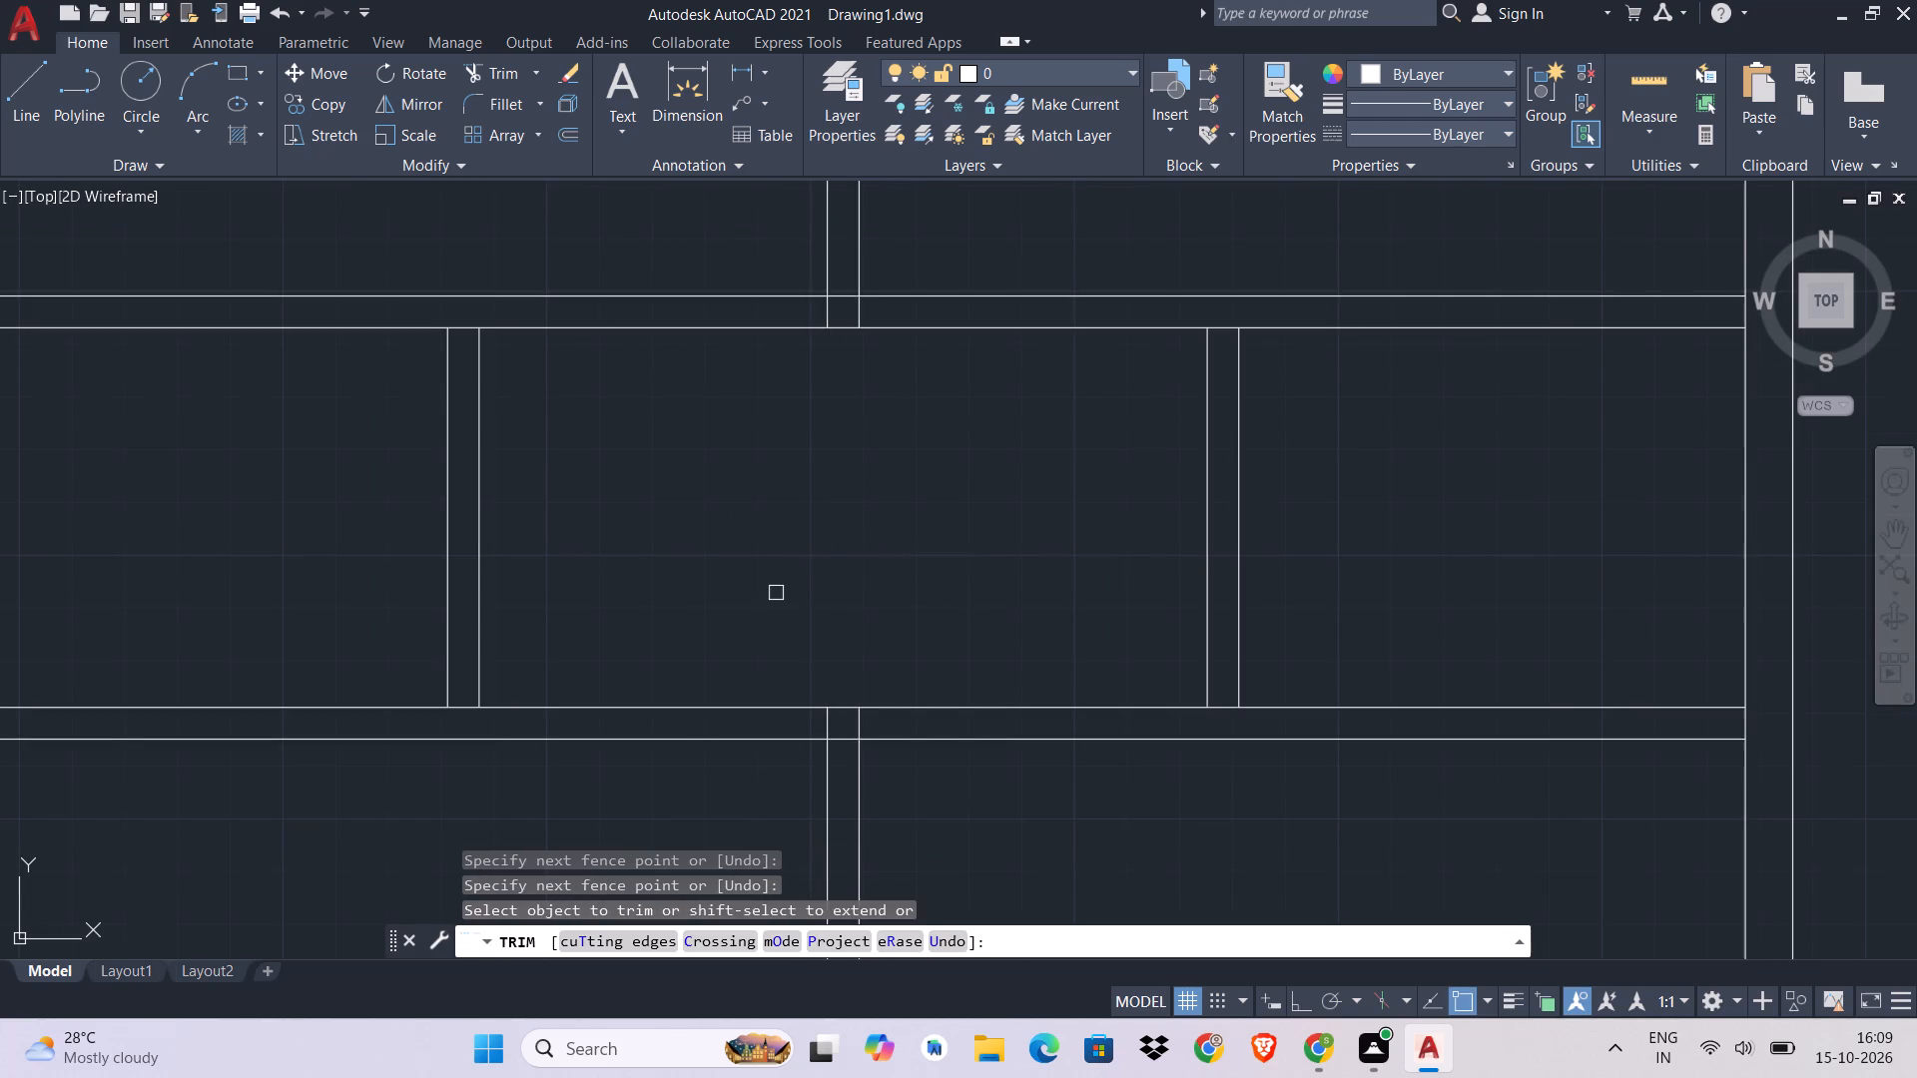
{"action": "middle_click_drag", "start_coordinate": [911, 652], "coordinate": [995, 402]}
{"action": "key", "text": "Escape"}
Erase the two remaining central vertical partition lines extending down from the lower horizontal partition.
{"action": "left_click_drag", "start_coordinate": [996, 591], "coordinate": [982, 594]}
{"action": "left_click", "coordinate": [778, 692]}
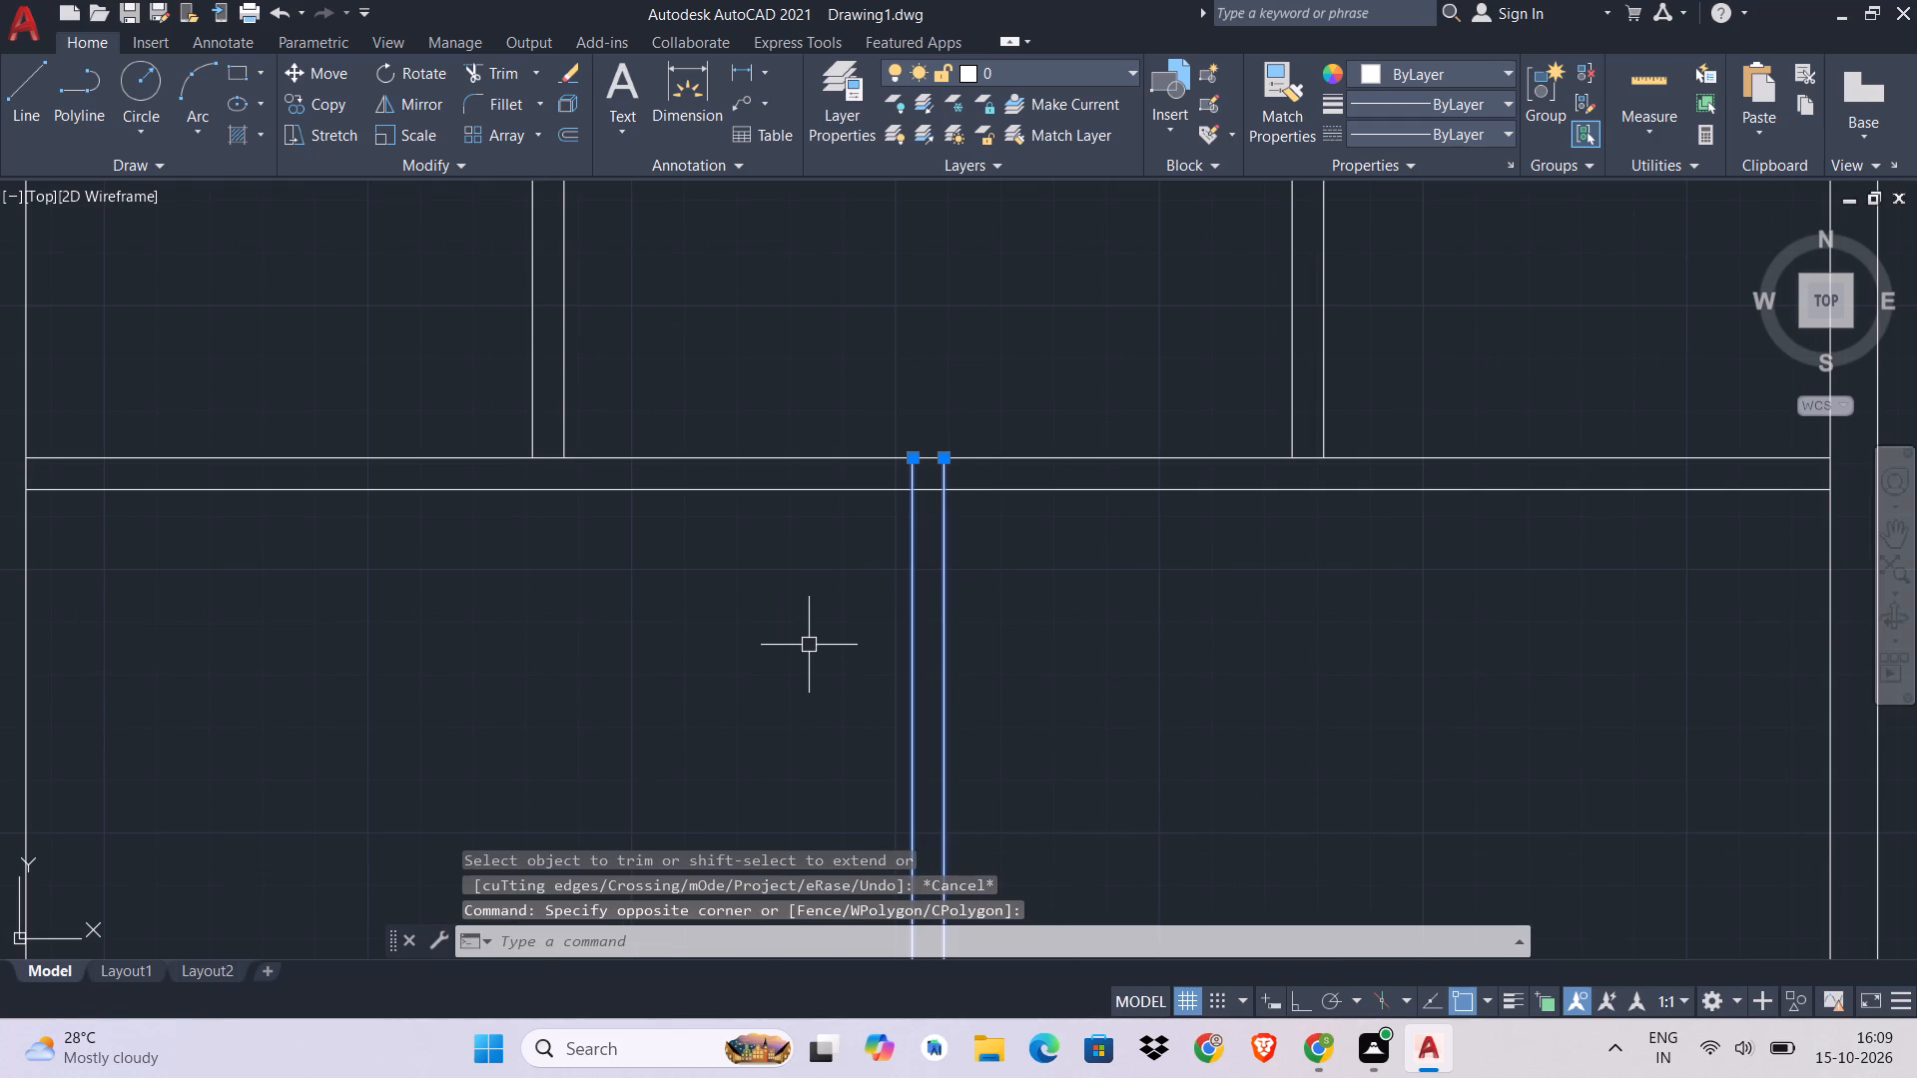
{"action": "key", "text": "Delete"}
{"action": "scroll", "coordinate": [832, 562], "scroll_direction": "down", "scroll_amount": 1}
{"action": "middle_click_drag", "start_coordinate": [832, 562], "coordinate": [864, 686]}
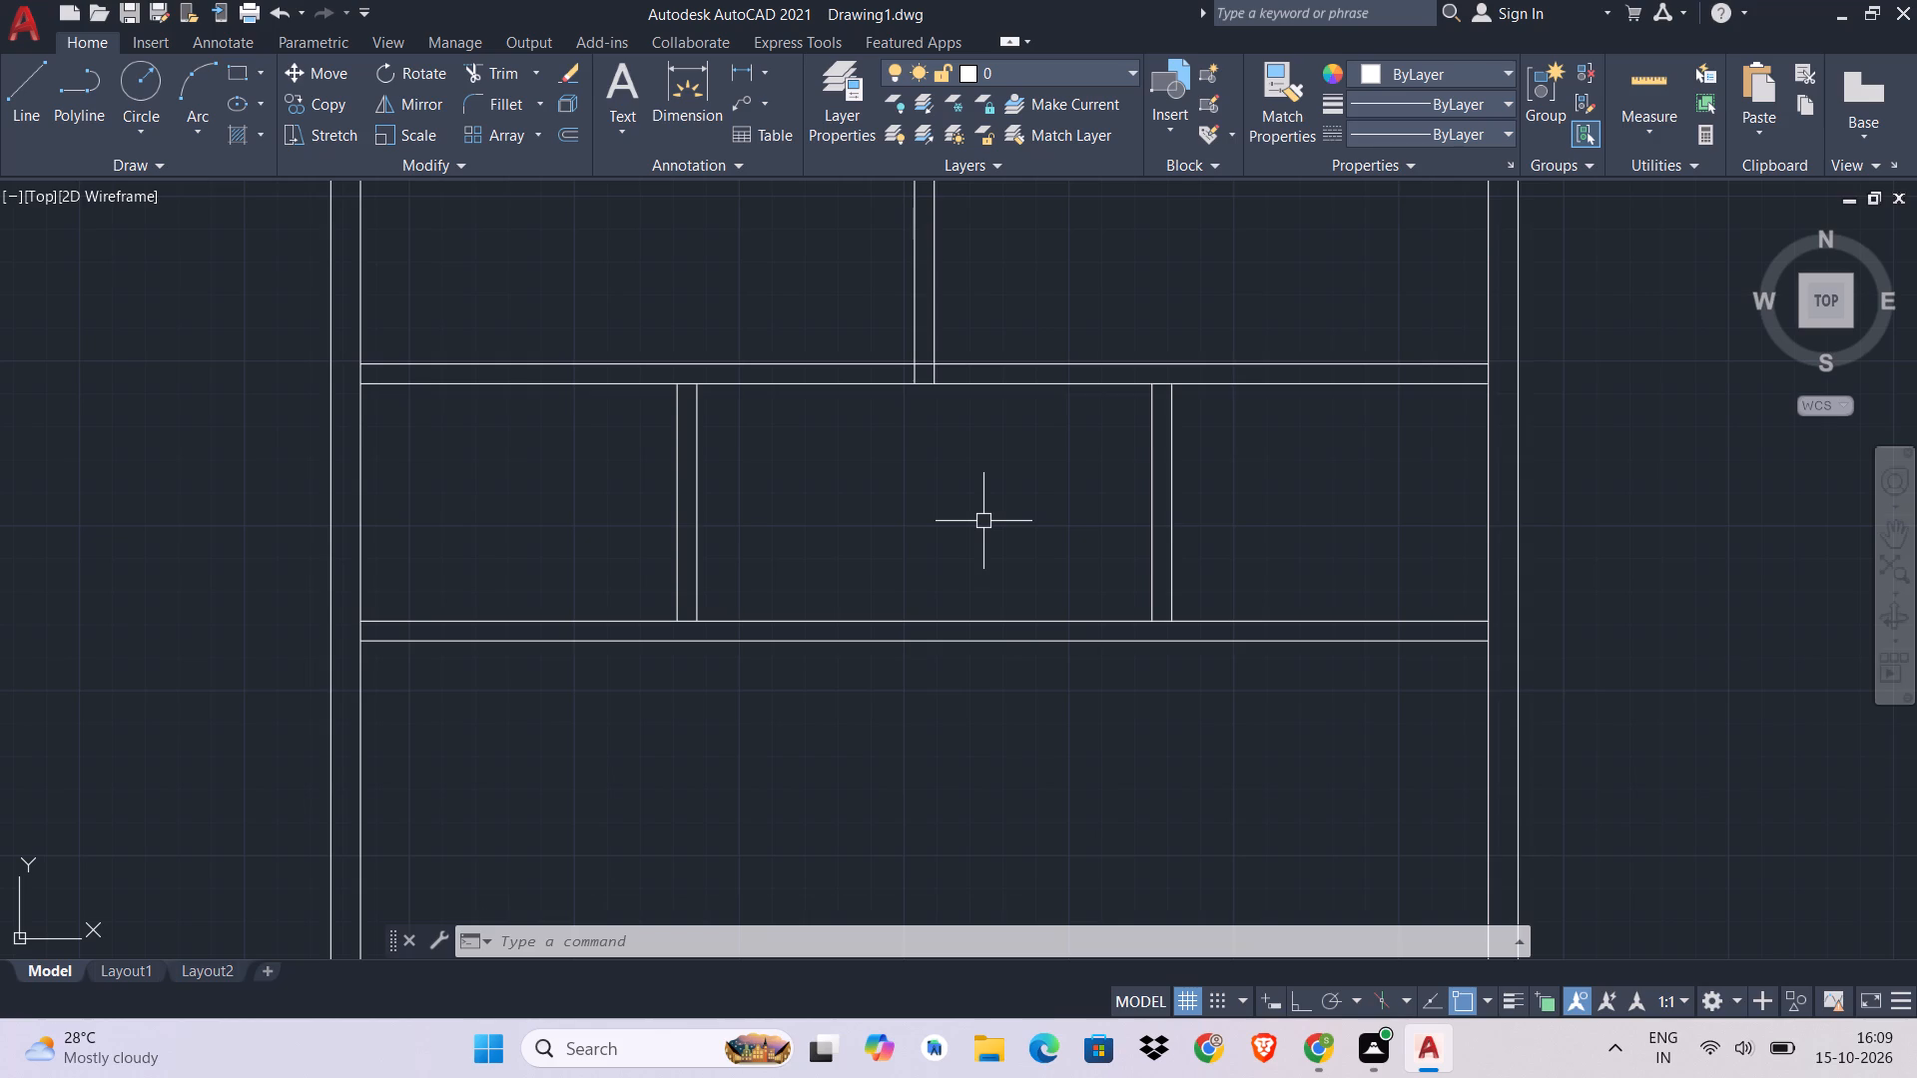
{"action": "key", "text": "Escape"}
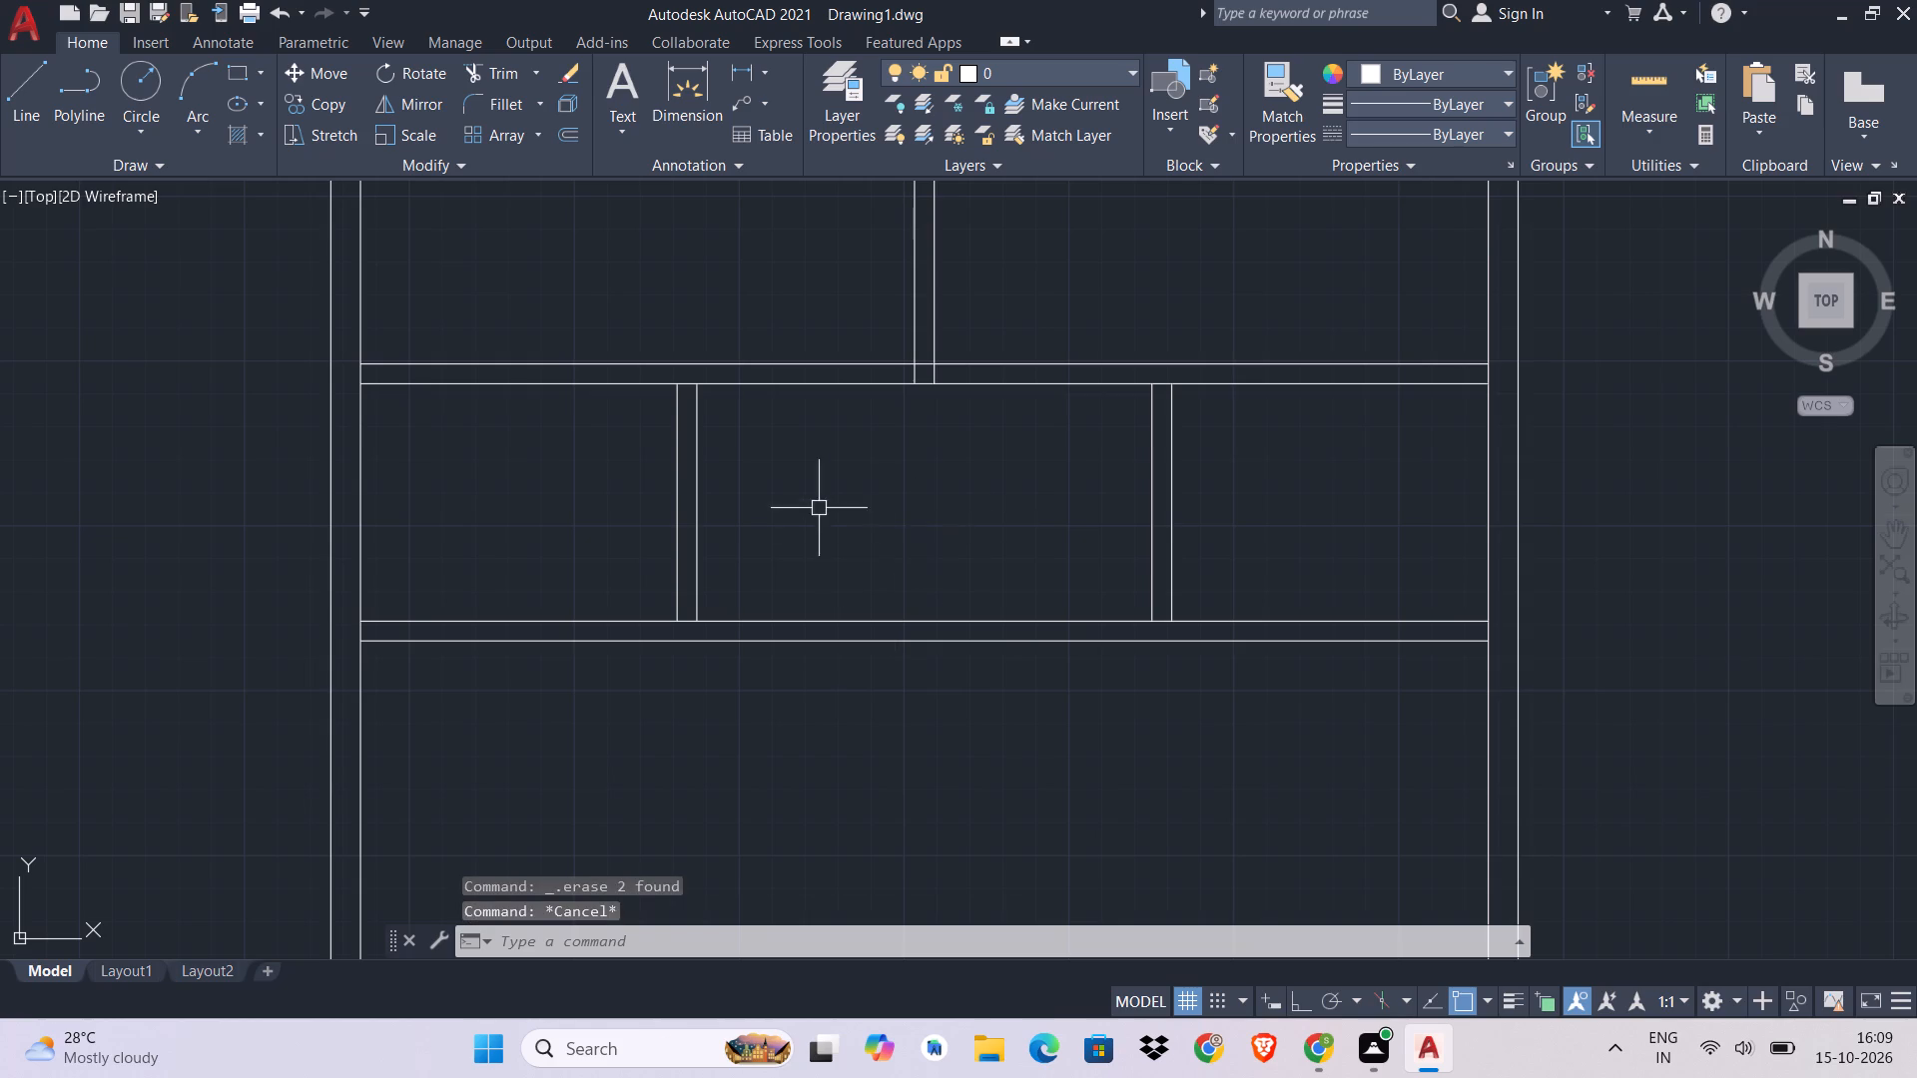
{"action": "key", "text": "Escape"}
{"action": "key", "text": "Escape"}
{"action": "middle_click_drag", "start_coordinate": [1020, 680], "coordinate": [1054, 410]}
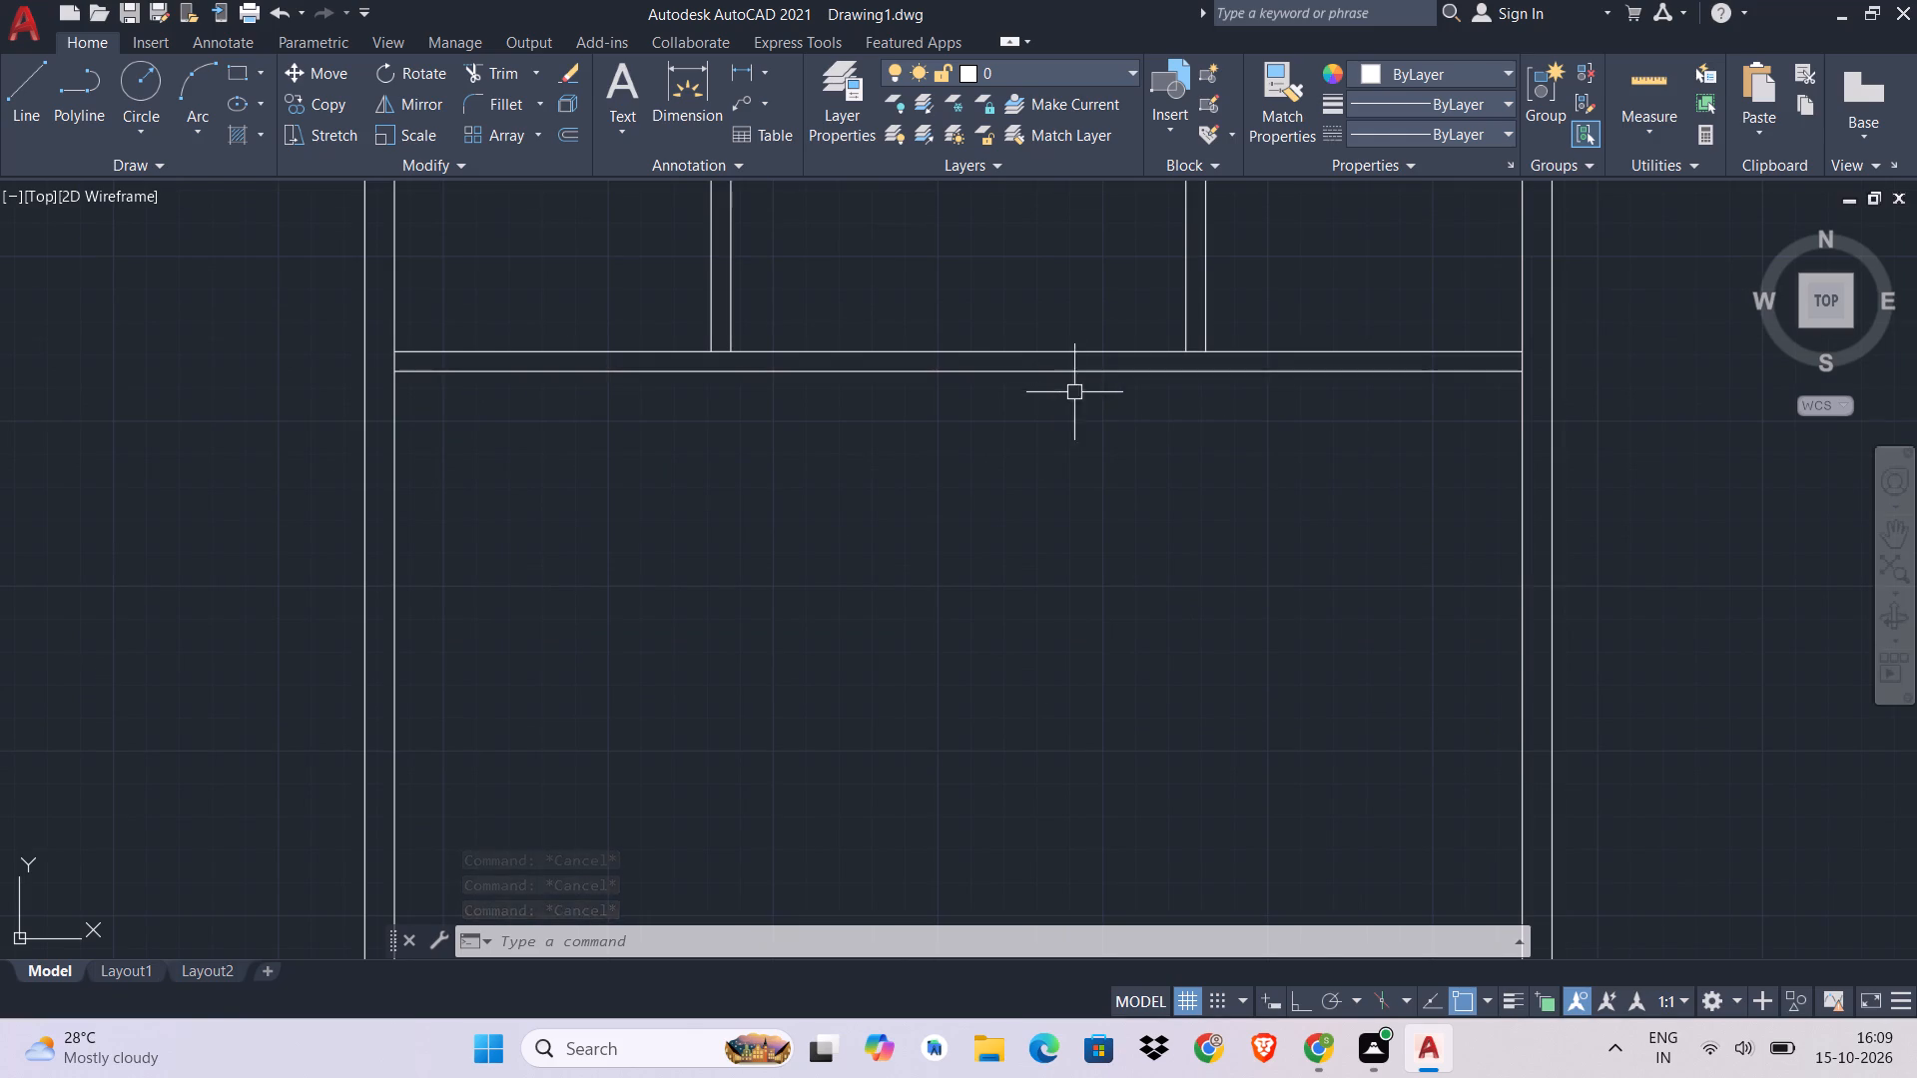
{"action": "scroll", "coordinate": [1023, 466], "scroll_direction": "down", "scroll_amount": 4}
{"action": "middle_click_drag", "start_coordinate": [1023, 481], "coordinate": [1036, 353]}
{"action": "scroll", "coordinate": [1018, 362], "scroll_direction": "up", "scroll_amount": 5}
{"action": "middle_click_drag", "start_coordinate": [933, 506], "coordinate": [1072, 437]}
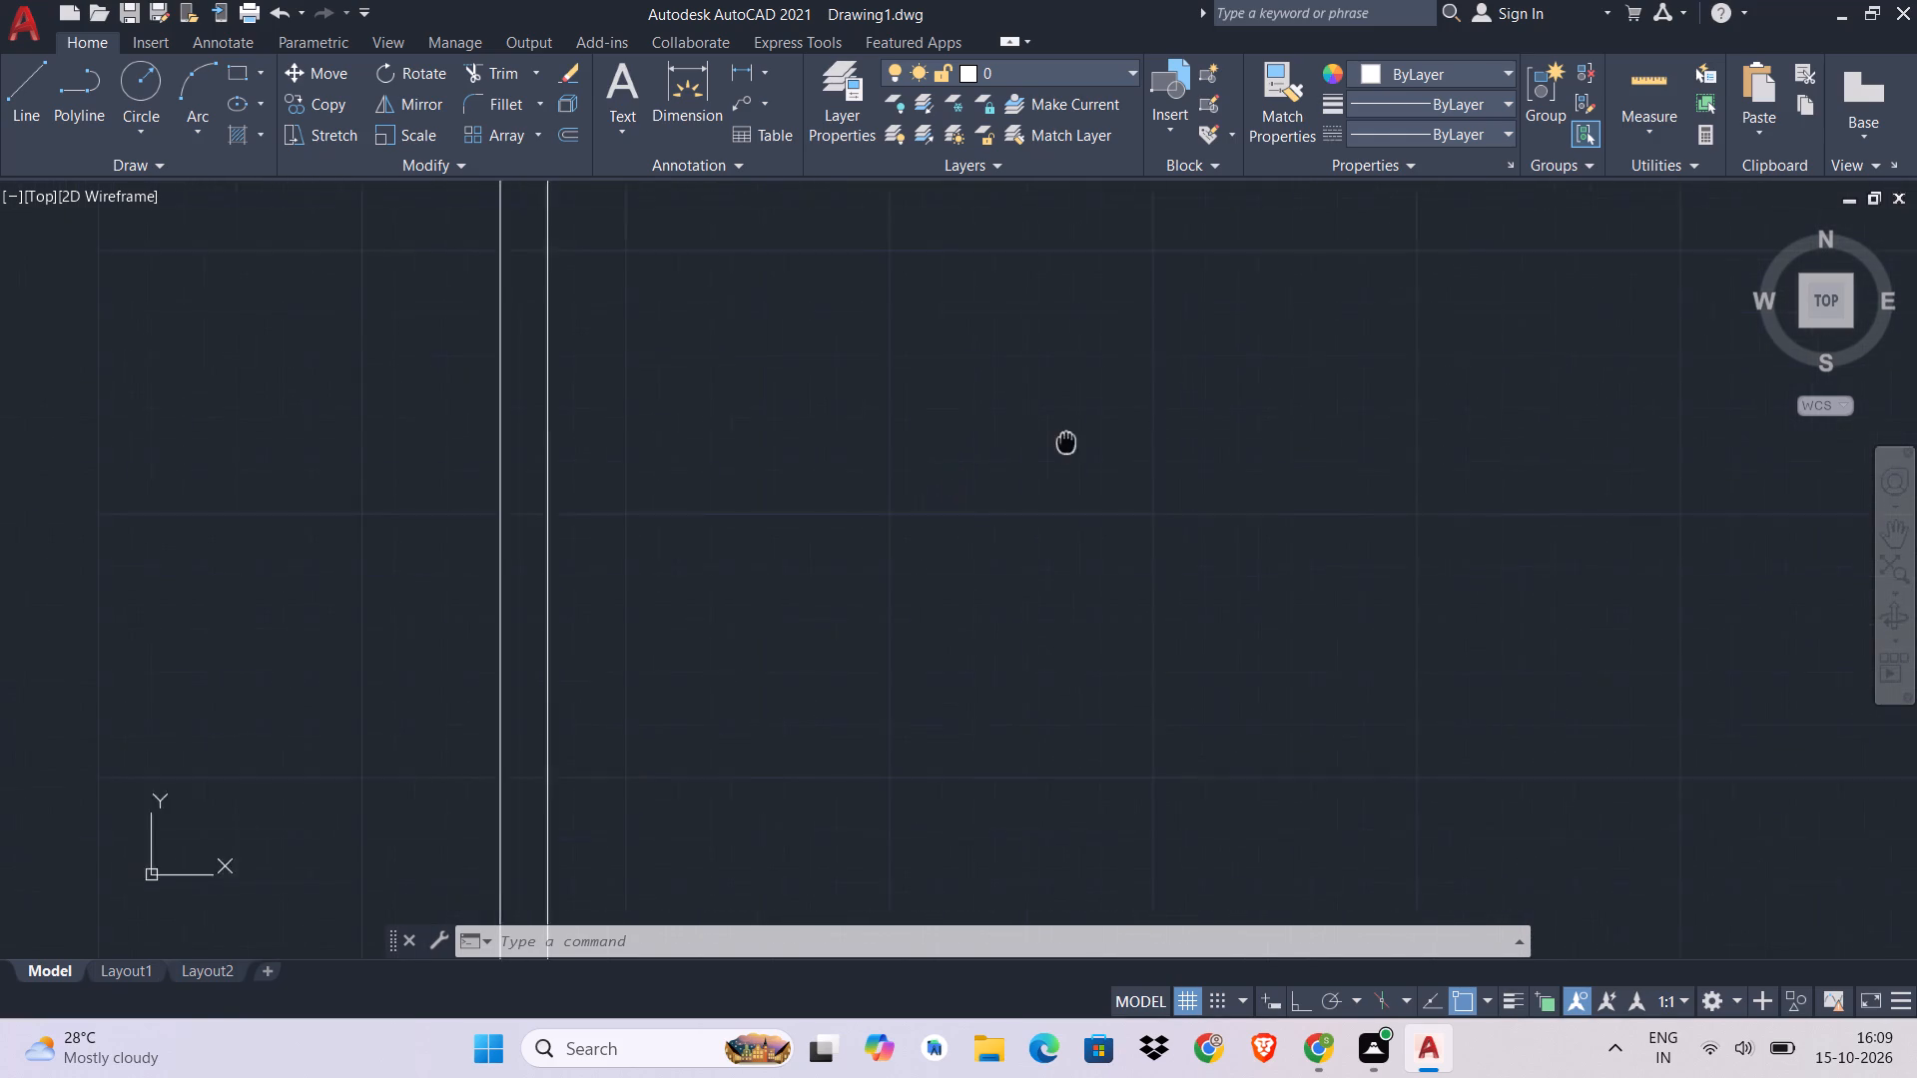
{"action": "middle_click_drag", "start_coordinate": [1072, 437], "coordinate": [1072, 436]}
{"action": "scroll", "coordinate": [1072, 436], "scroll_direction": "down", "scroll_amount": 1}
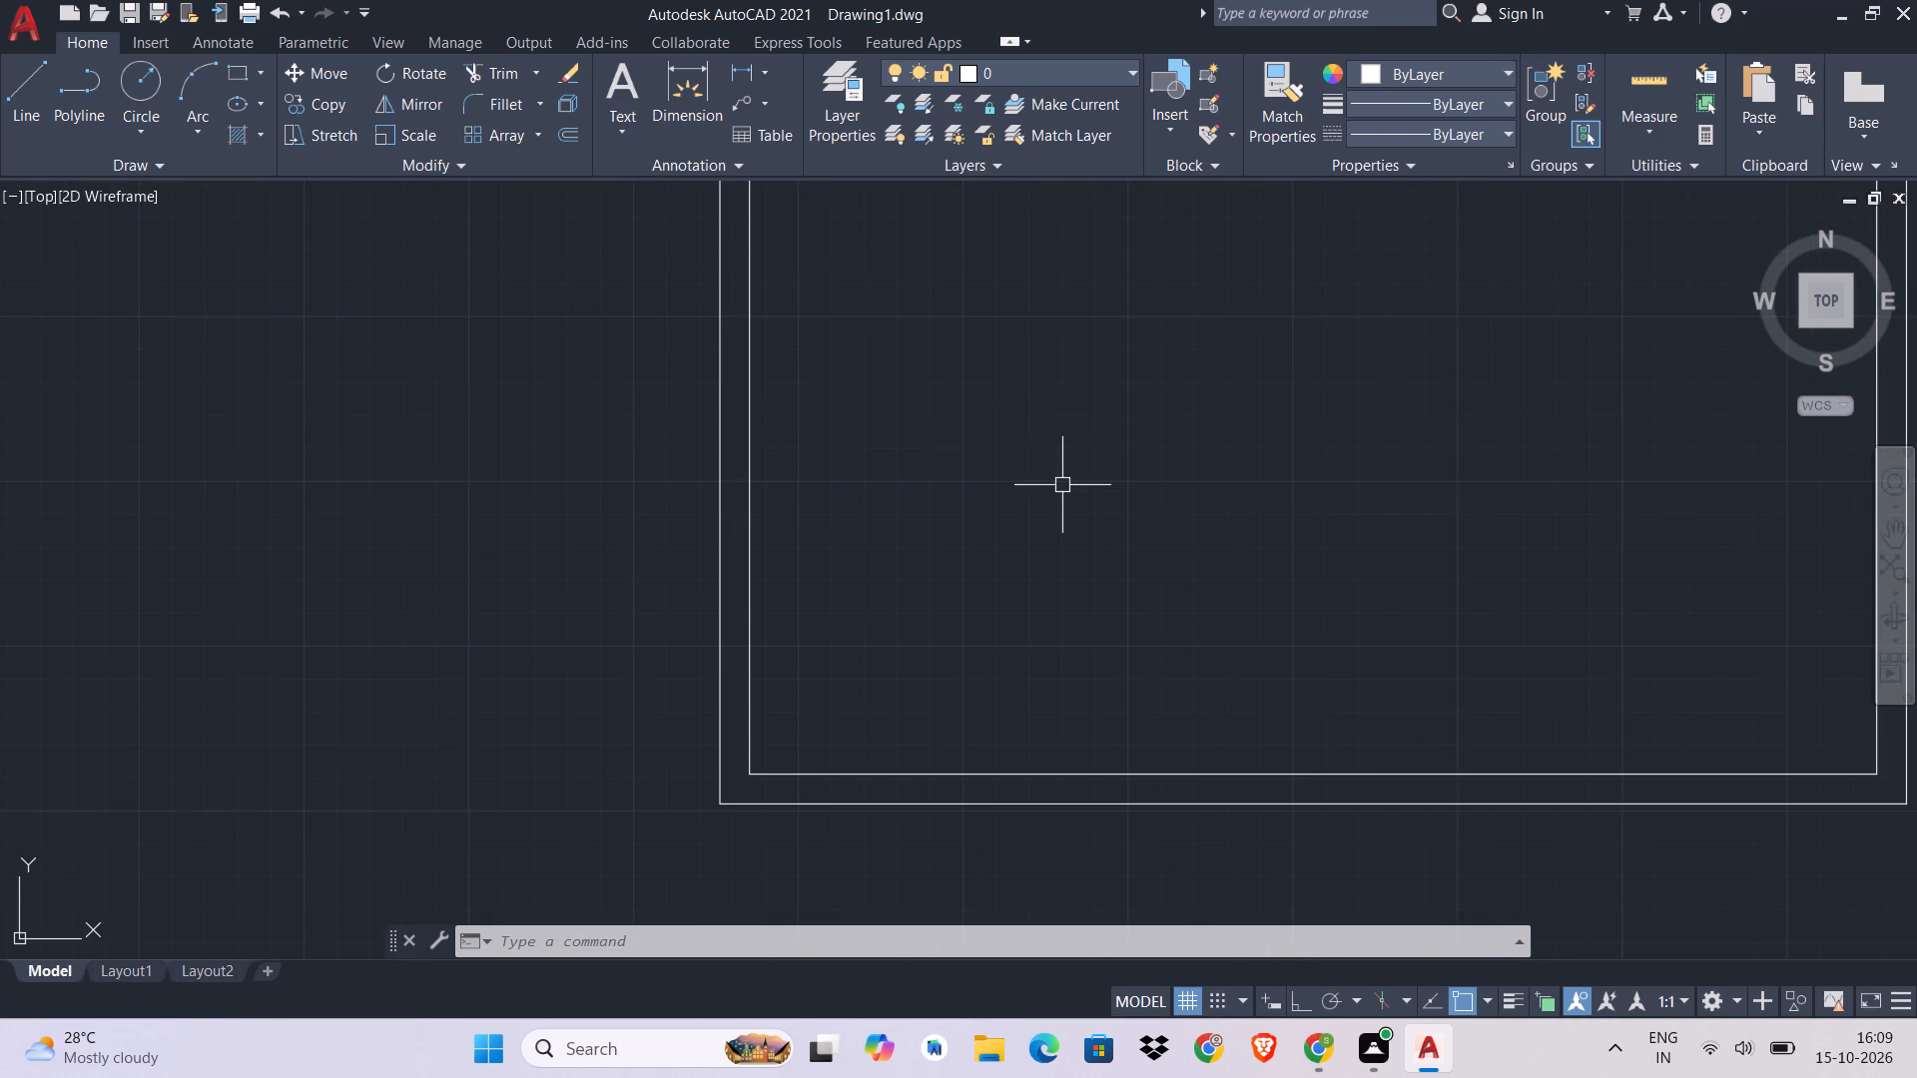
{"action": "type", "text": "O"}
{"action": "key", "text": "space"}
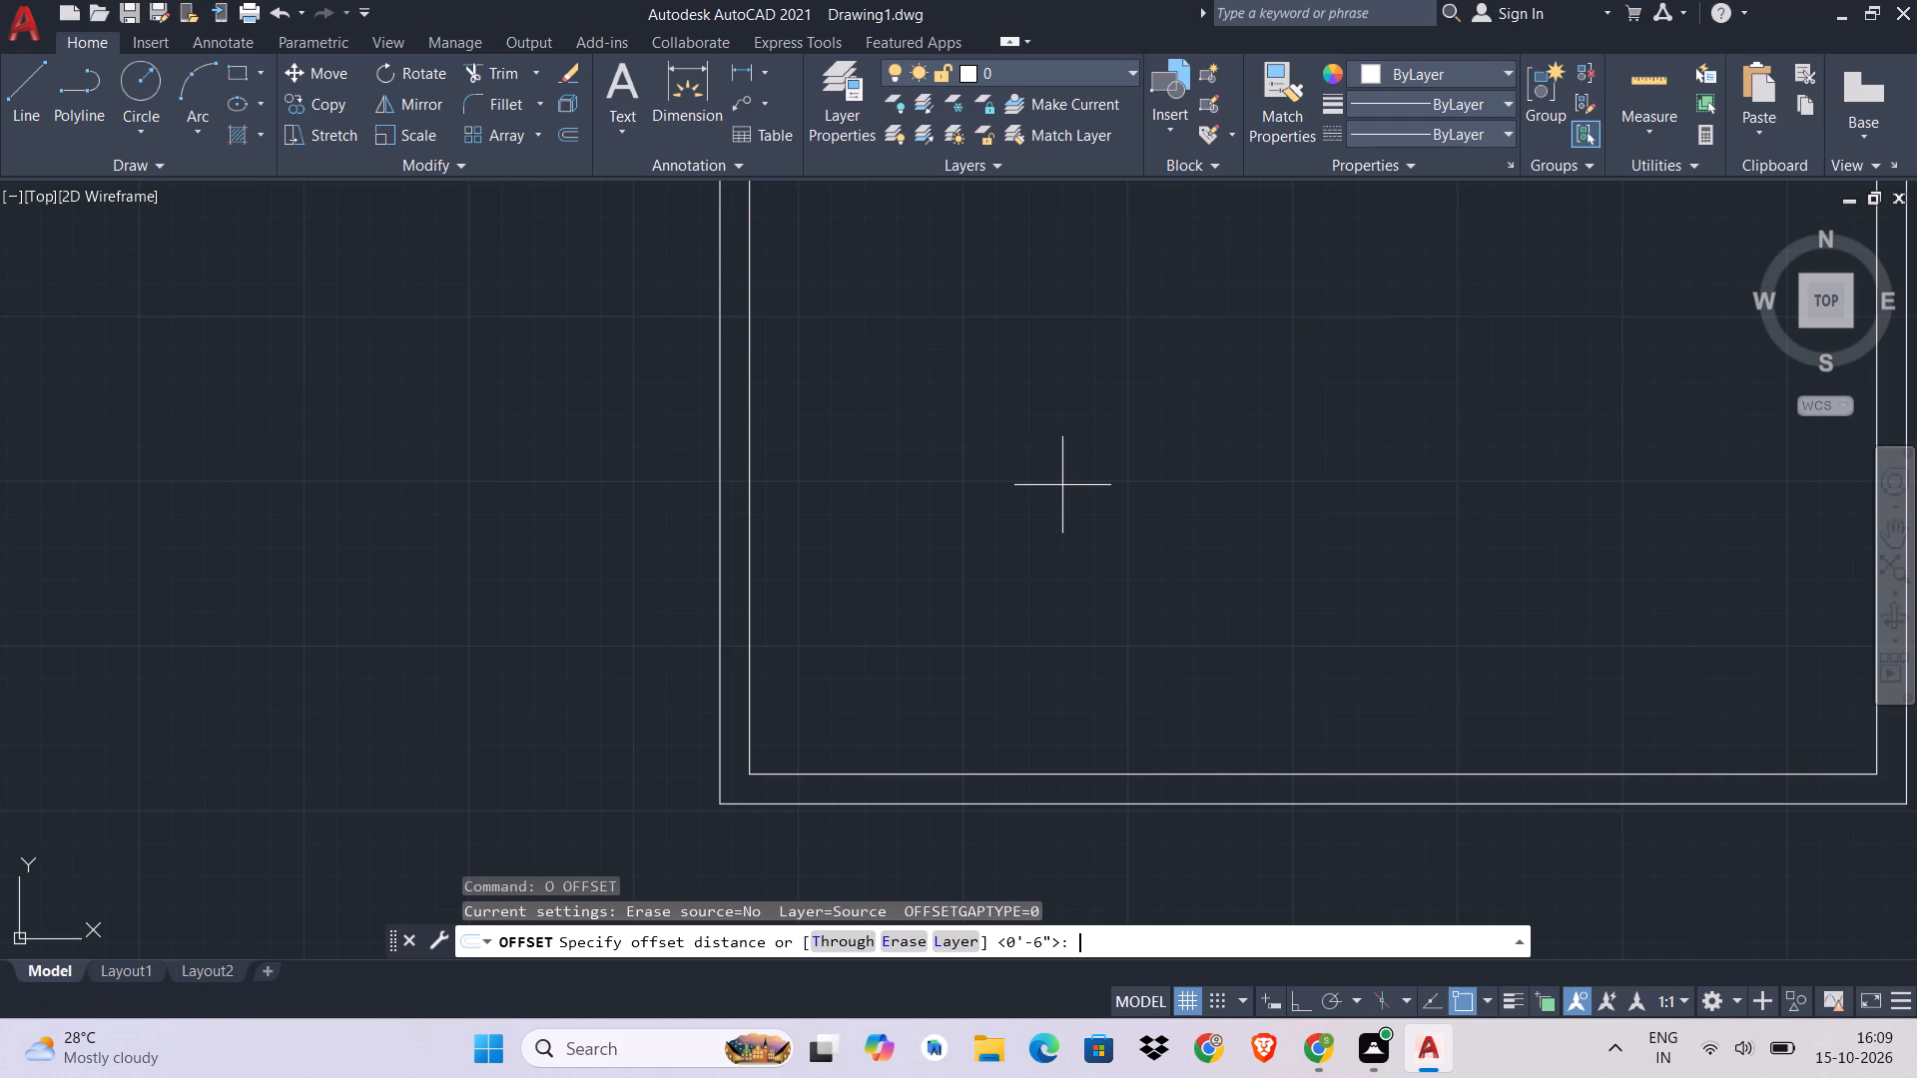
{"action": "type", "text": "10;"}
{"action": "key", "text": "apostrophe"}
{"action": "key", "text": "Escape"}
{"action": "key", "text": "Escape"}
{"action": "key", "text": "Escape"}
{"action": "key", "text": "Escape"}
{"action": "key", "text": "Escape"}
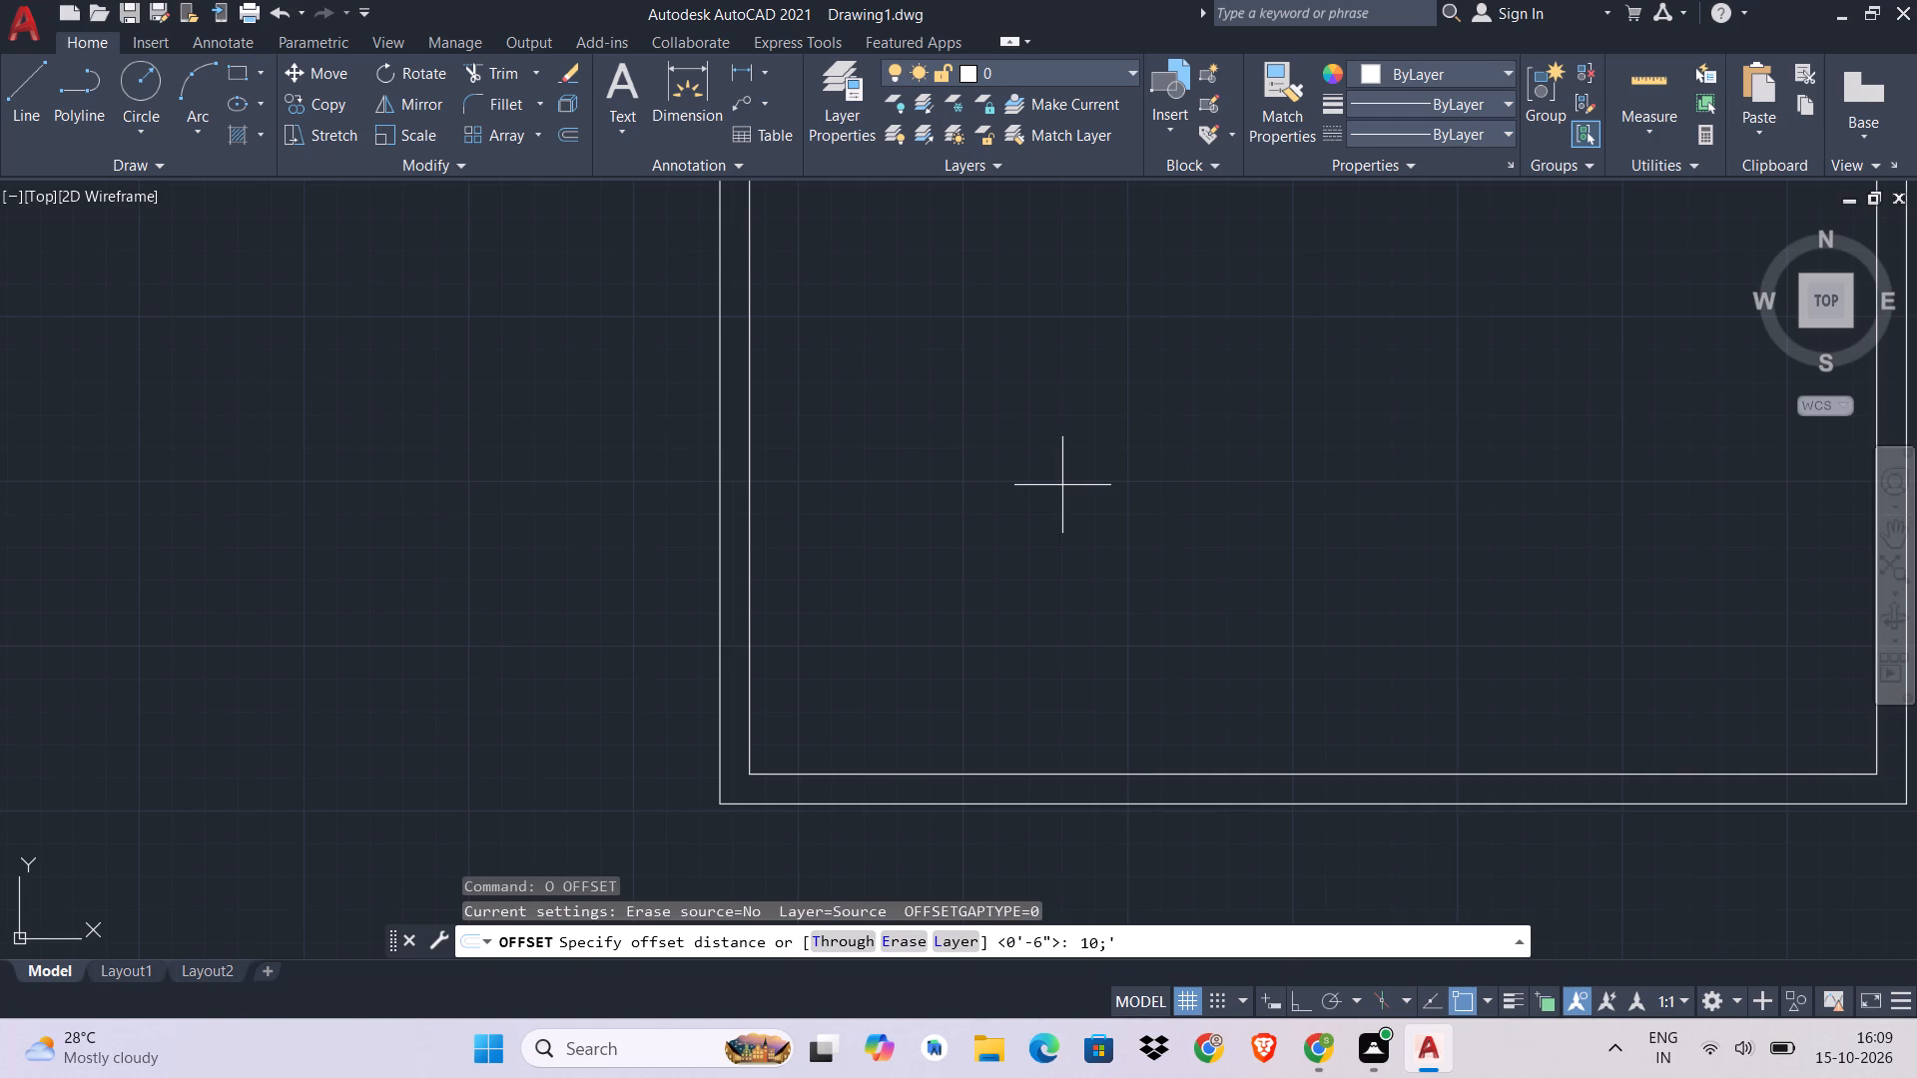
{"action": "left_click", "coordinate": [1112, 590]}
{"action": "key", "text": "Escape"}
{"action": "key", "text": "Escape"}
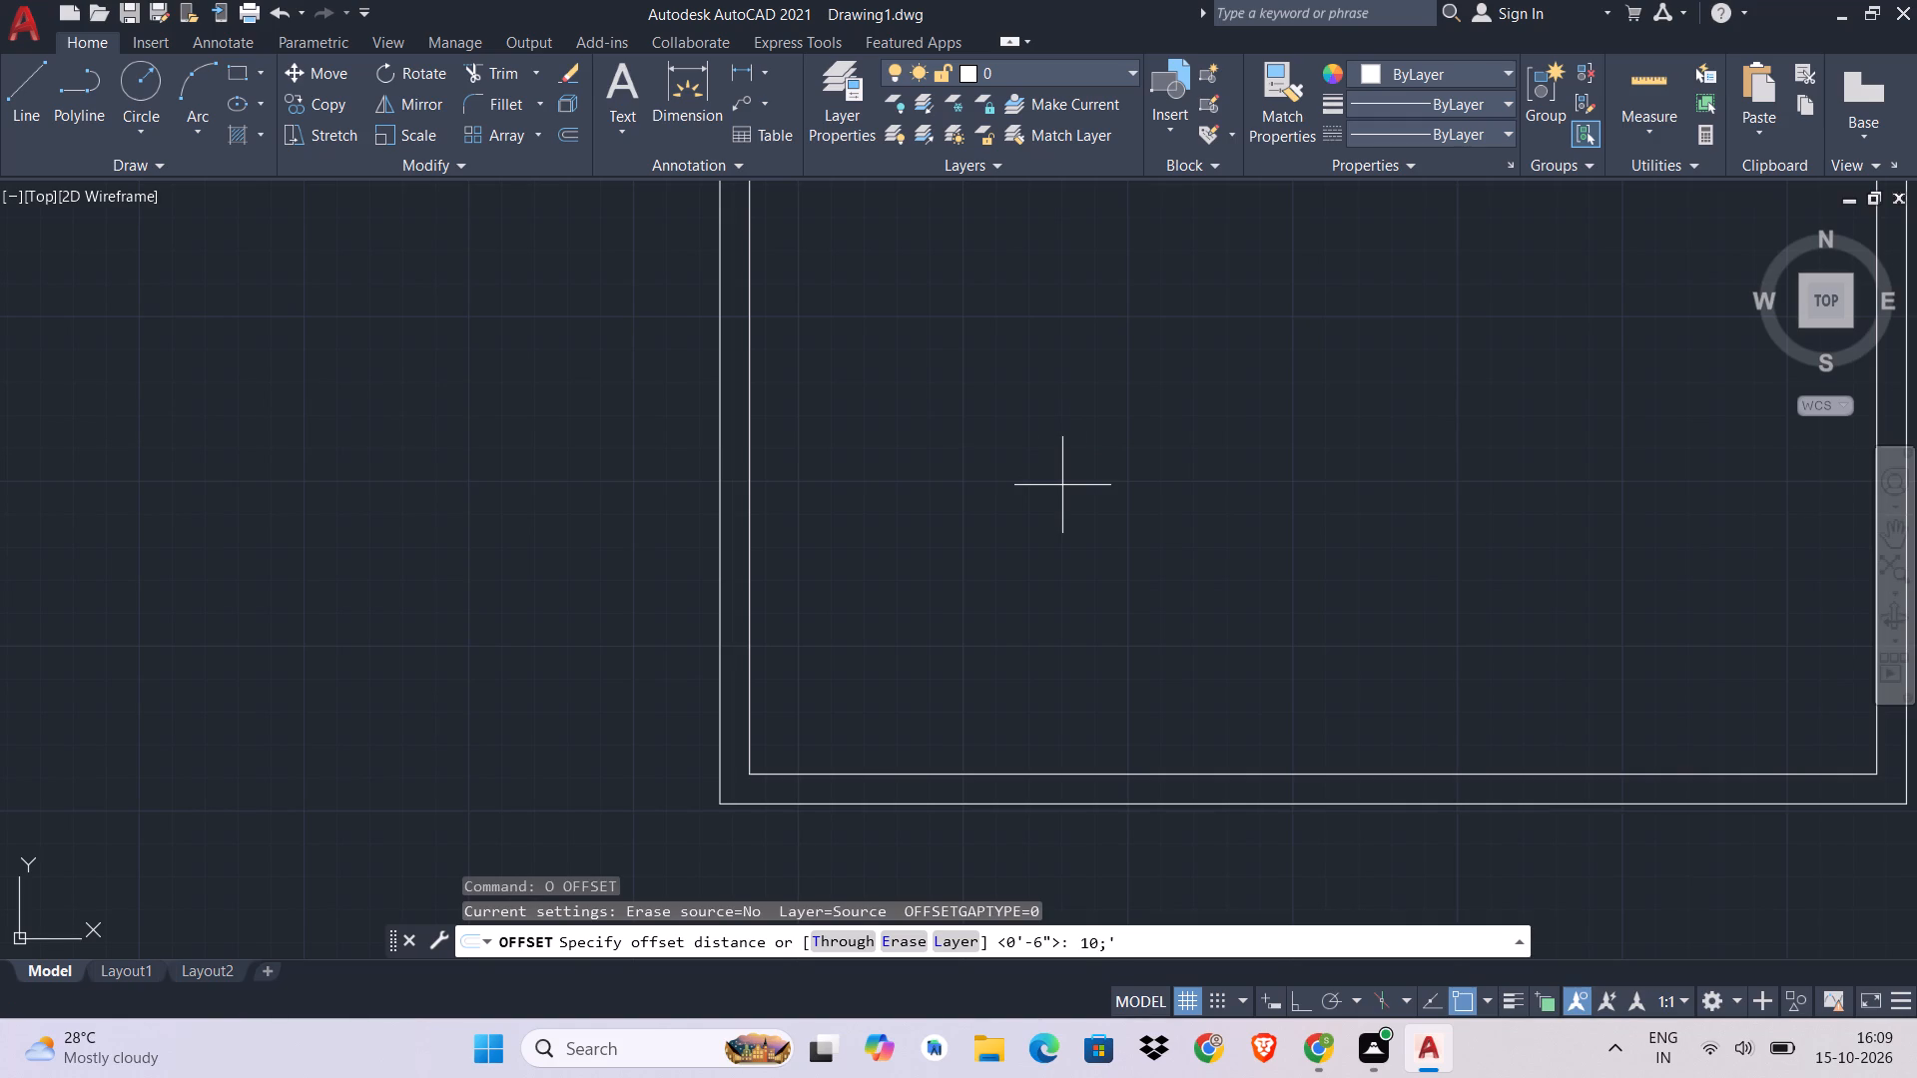
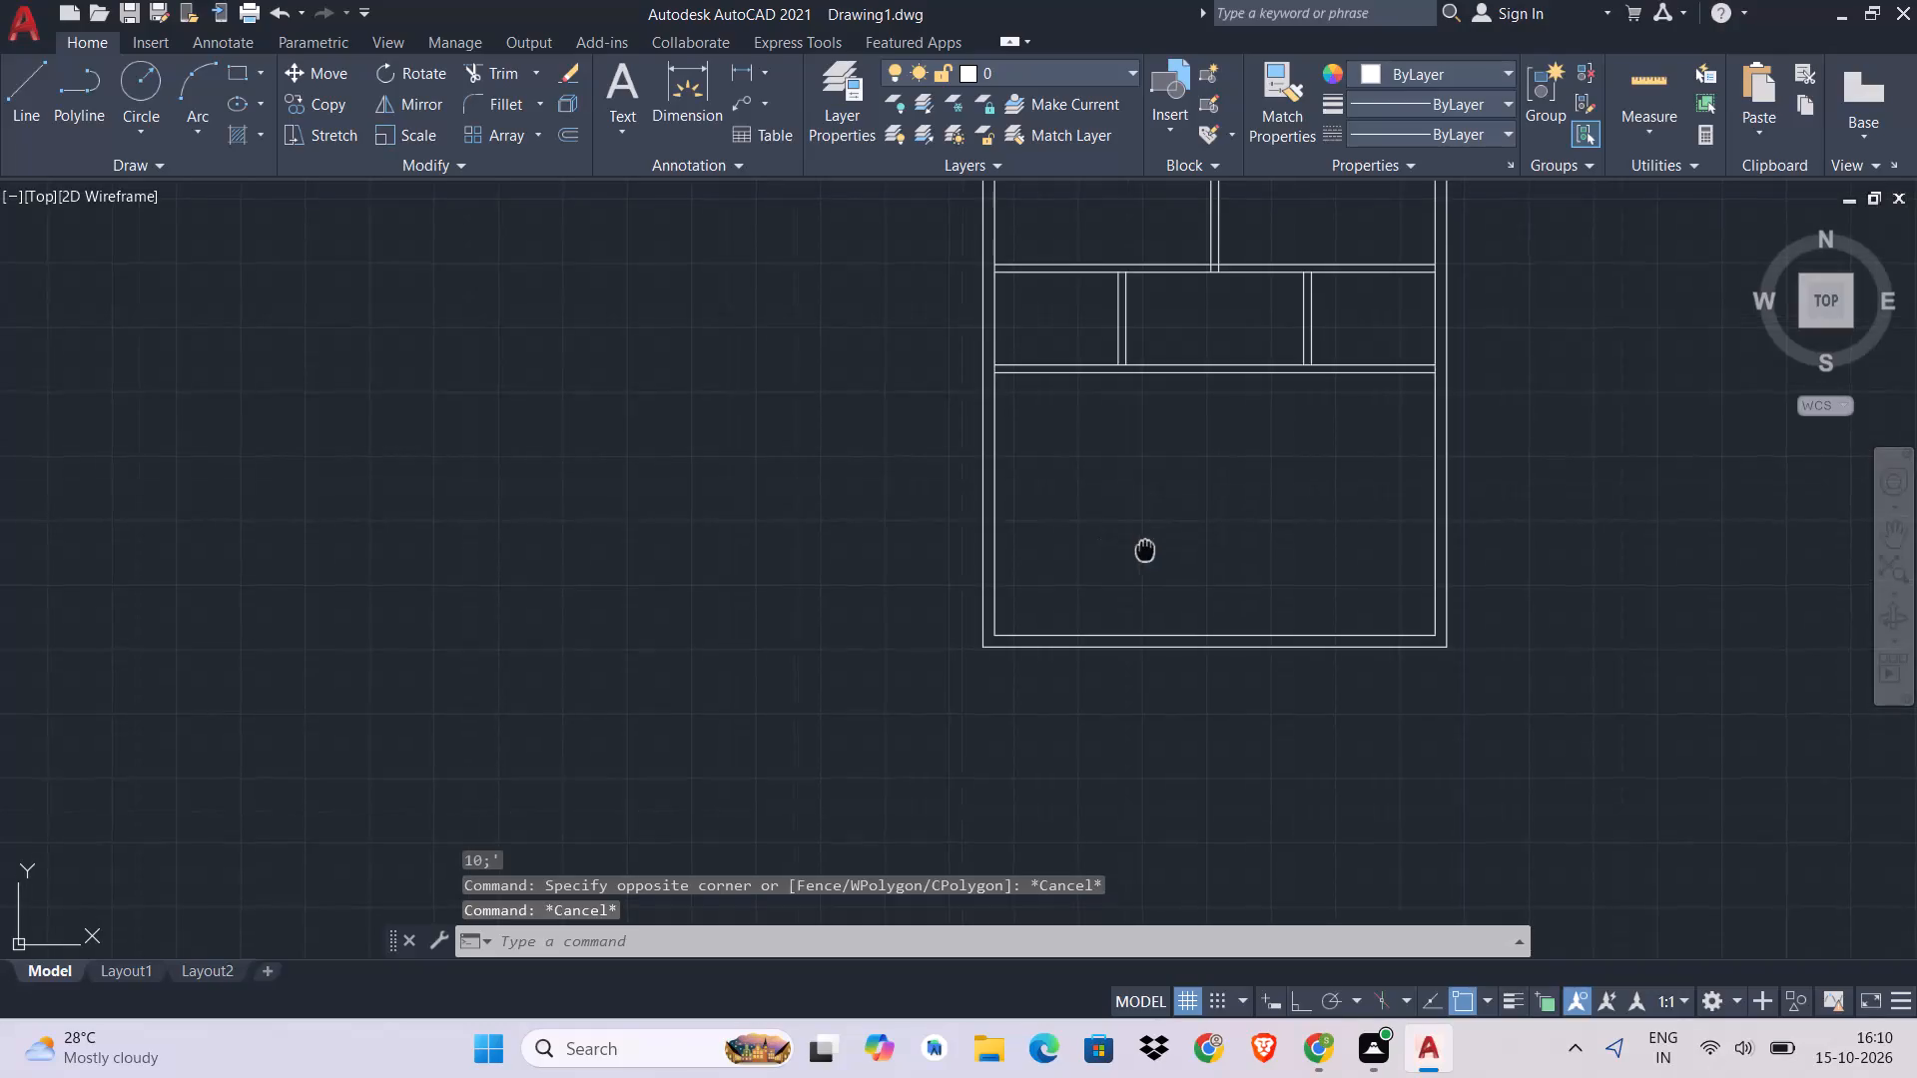
Offset the left exterior wall's inner line 8' into the plan.
{"action": "type", "text": "O"}
{"action": "key", "text": "space"}
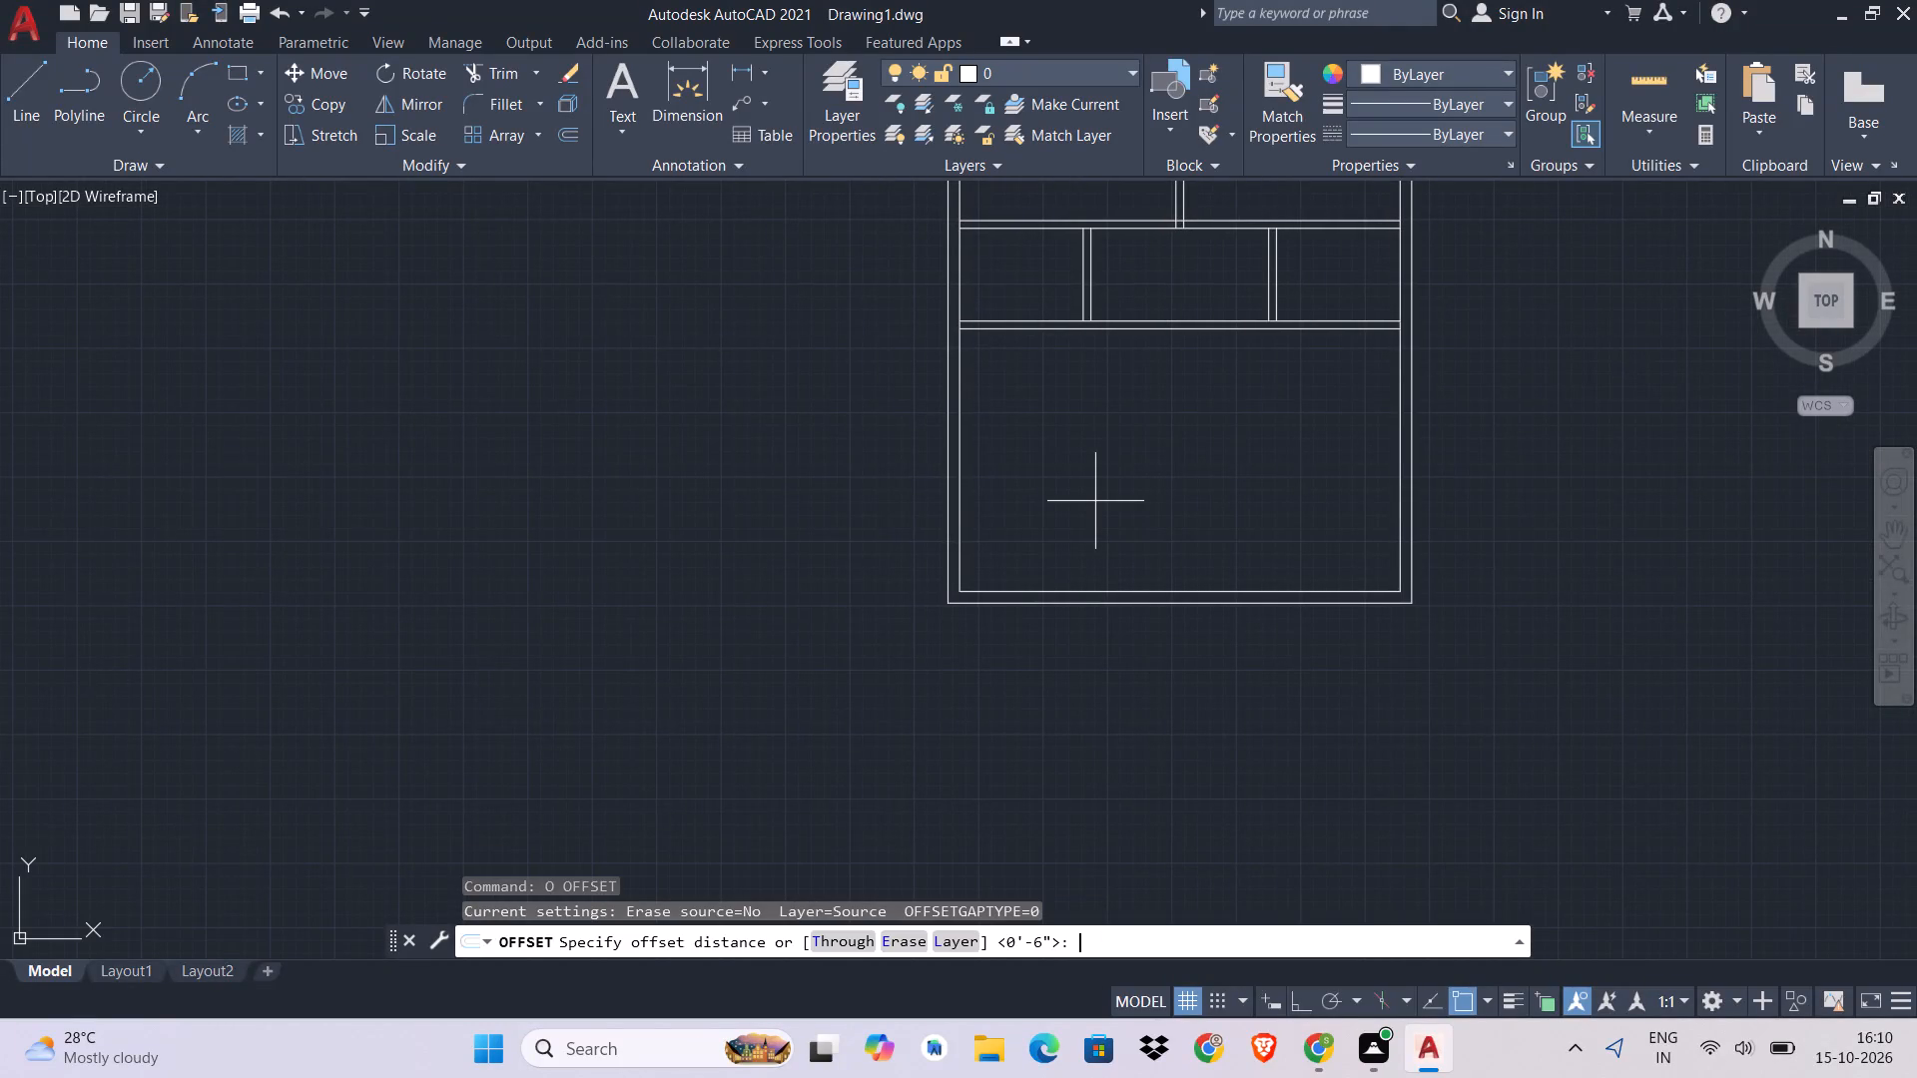
{"action": "type", "text": "8'"}
{"action": "key", "text": "Return"}
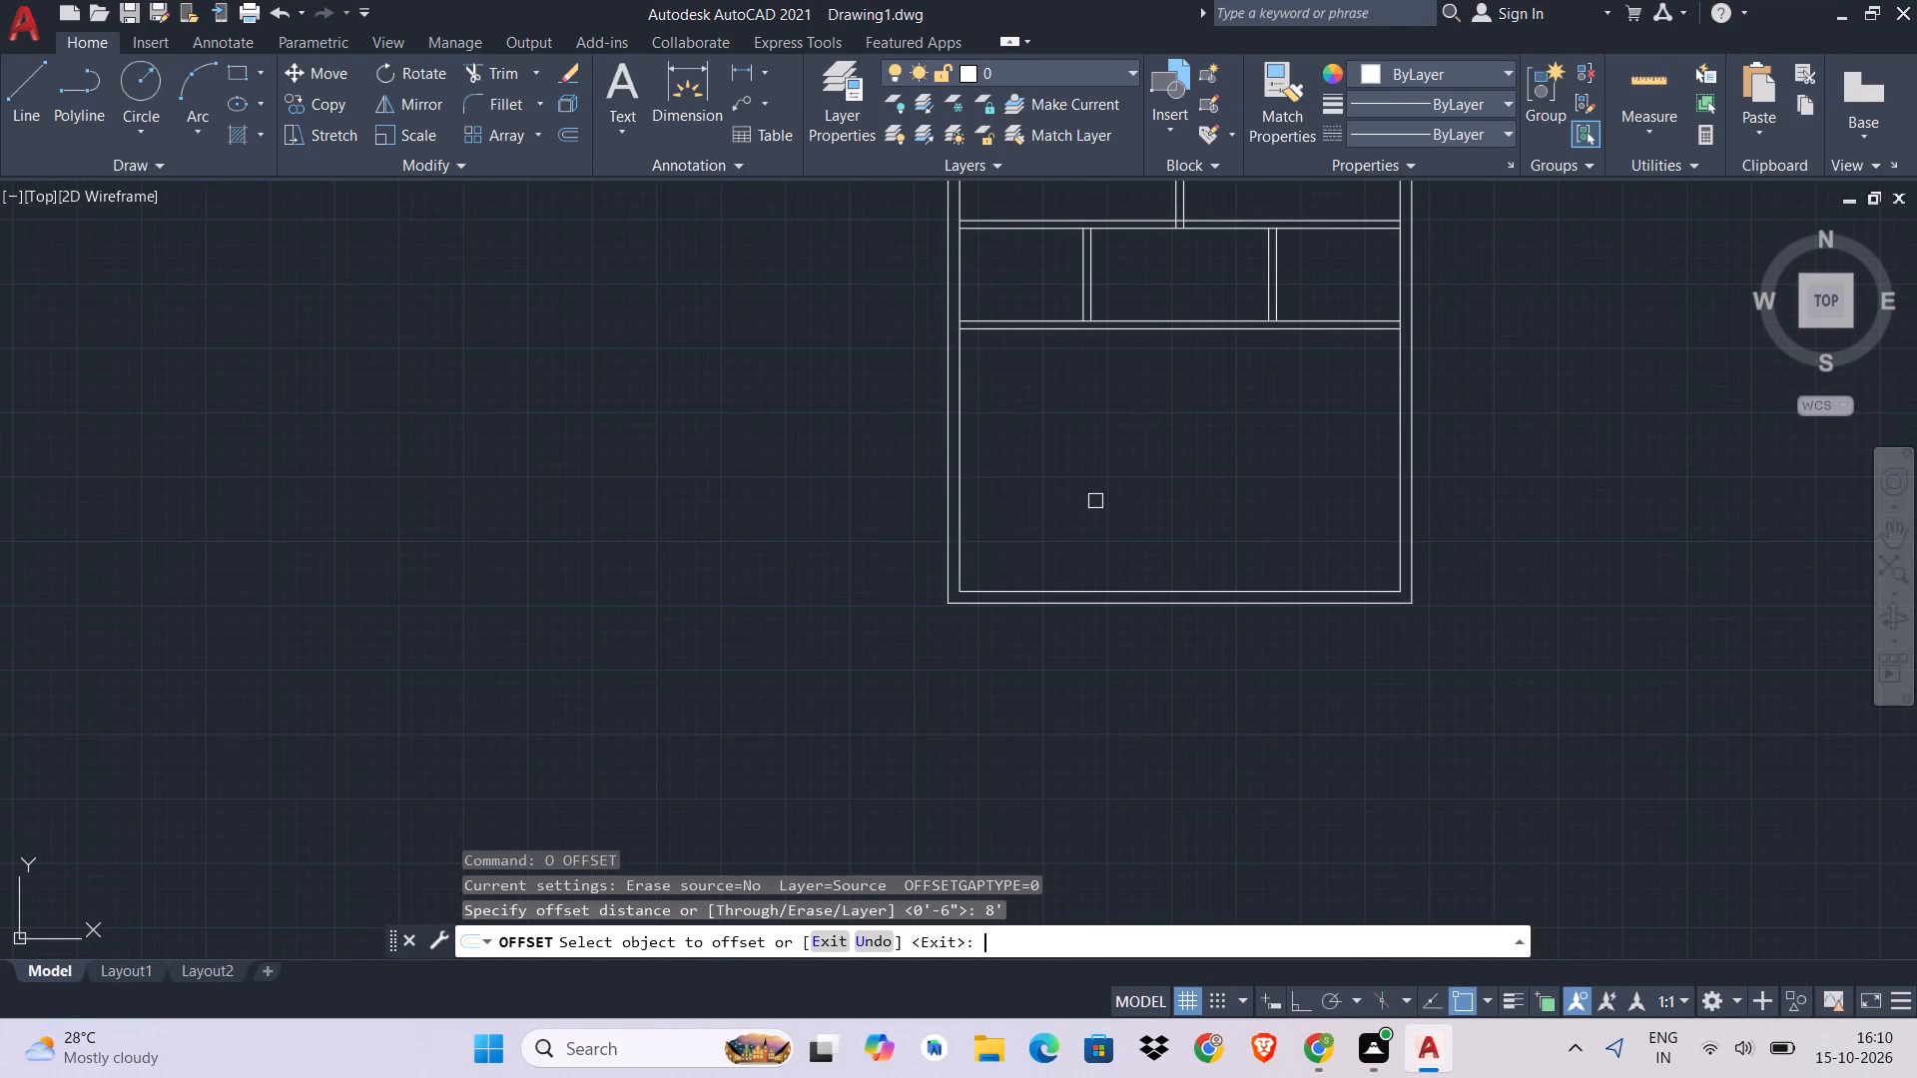
{"action": "left_click", "coordinate": [966, 559]}
{"action": "left_click", "coordinate": [1003, 554]}
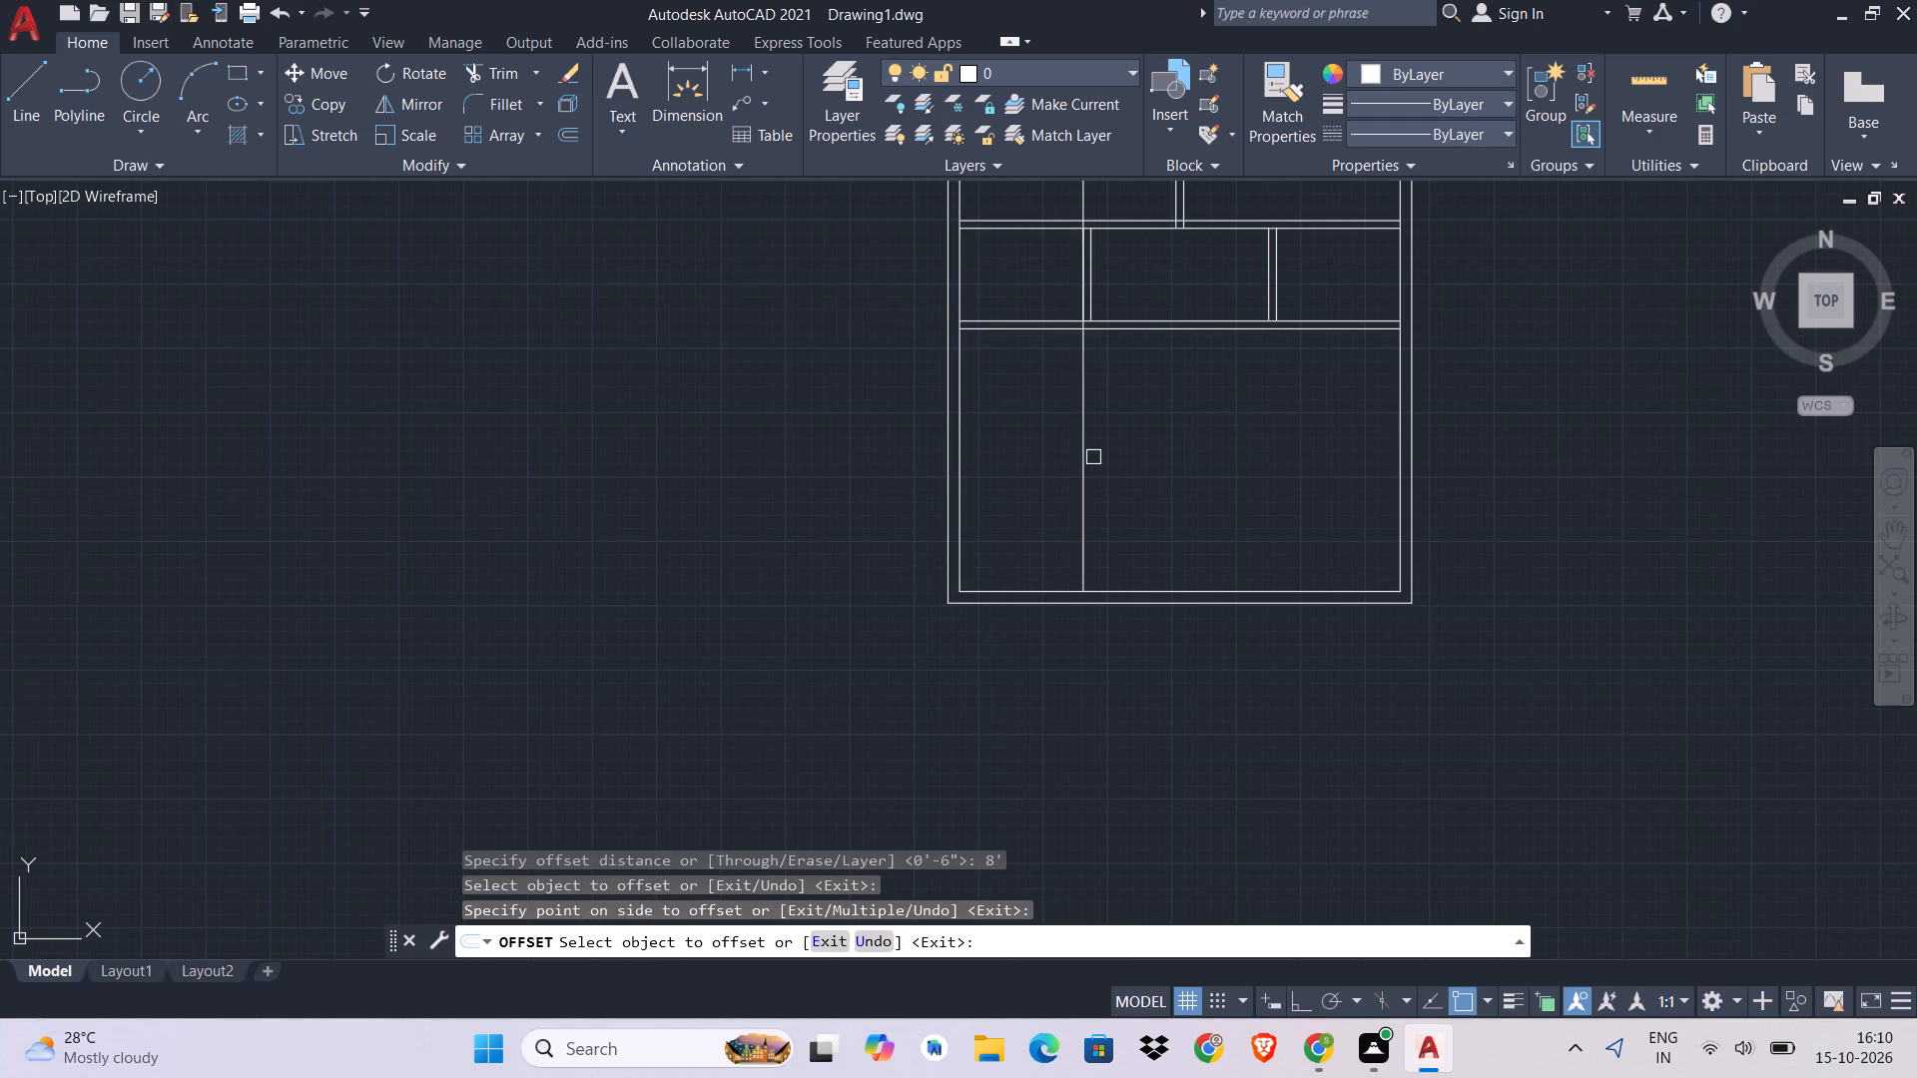
{"action": "key", "text": "Escape"}
{"action": "key", "text": "Escape"}
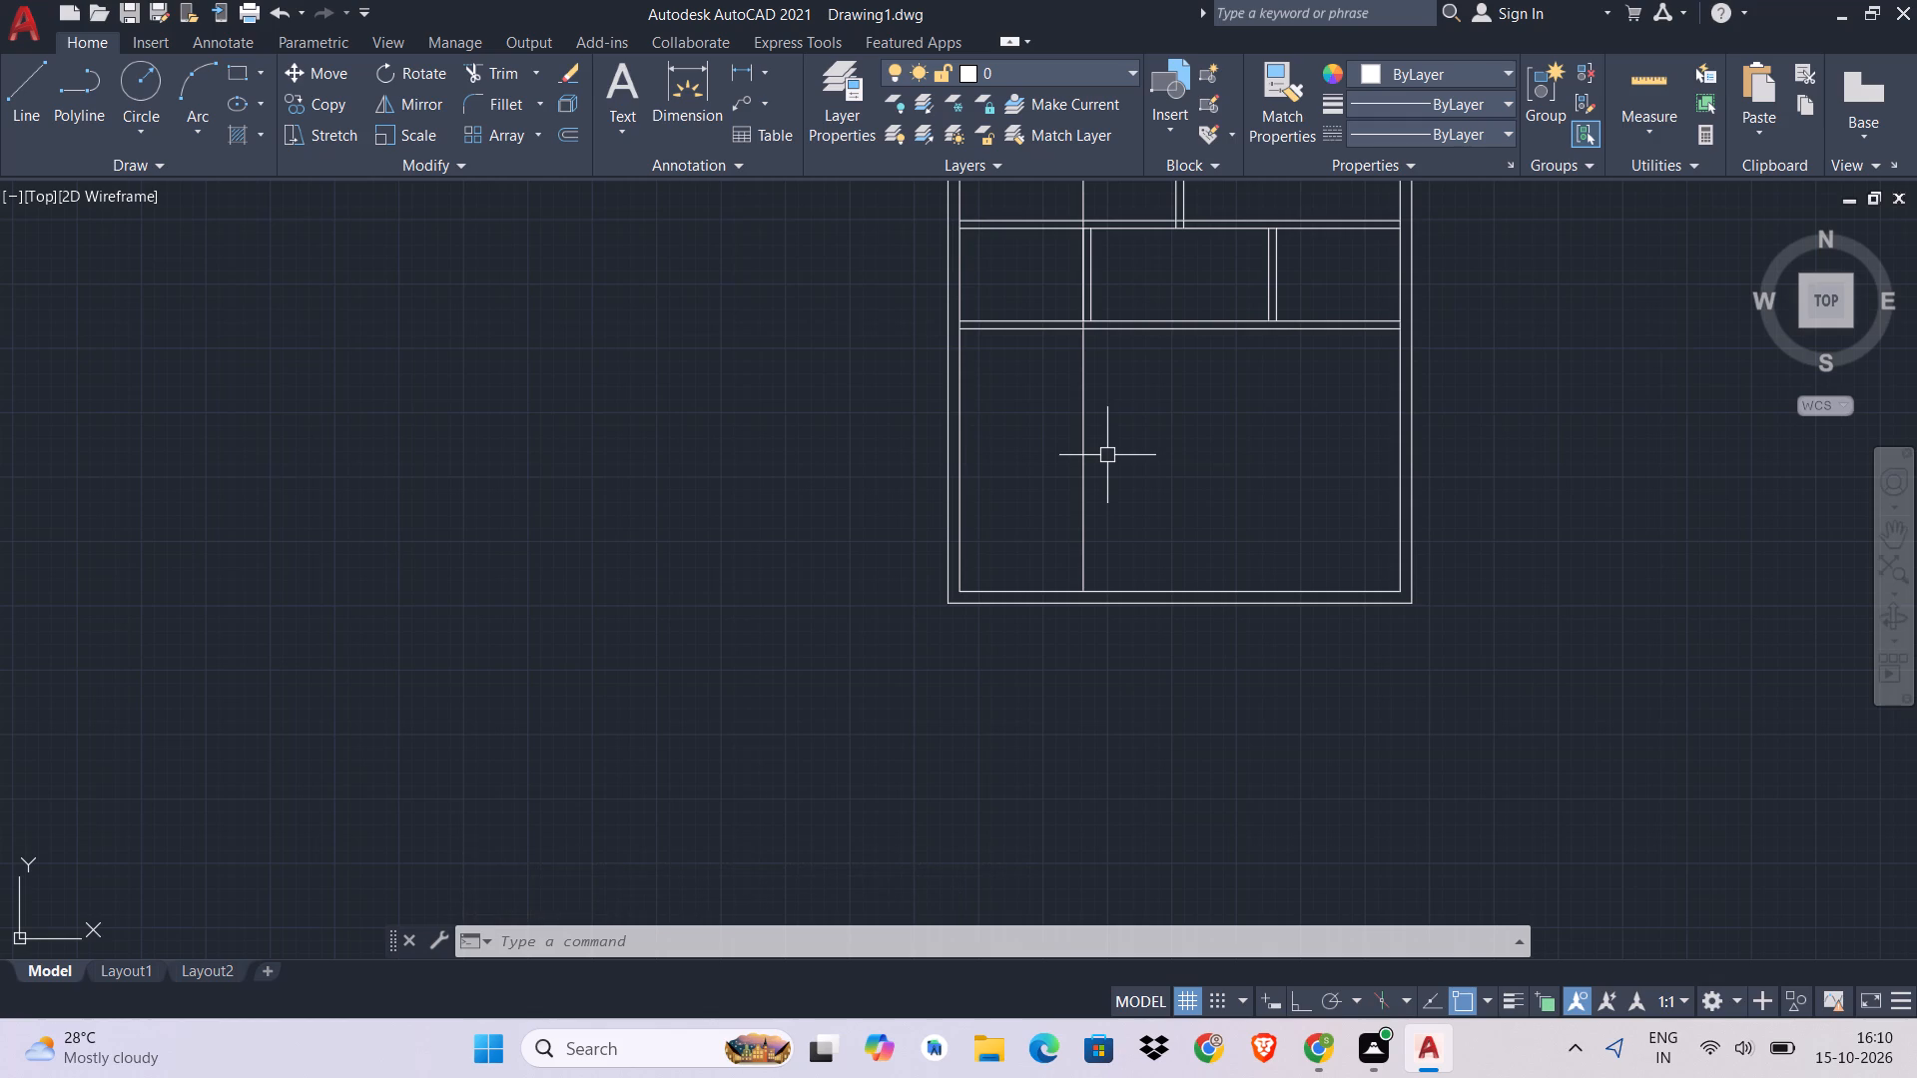
{"action": "key", "text": "Escape"}
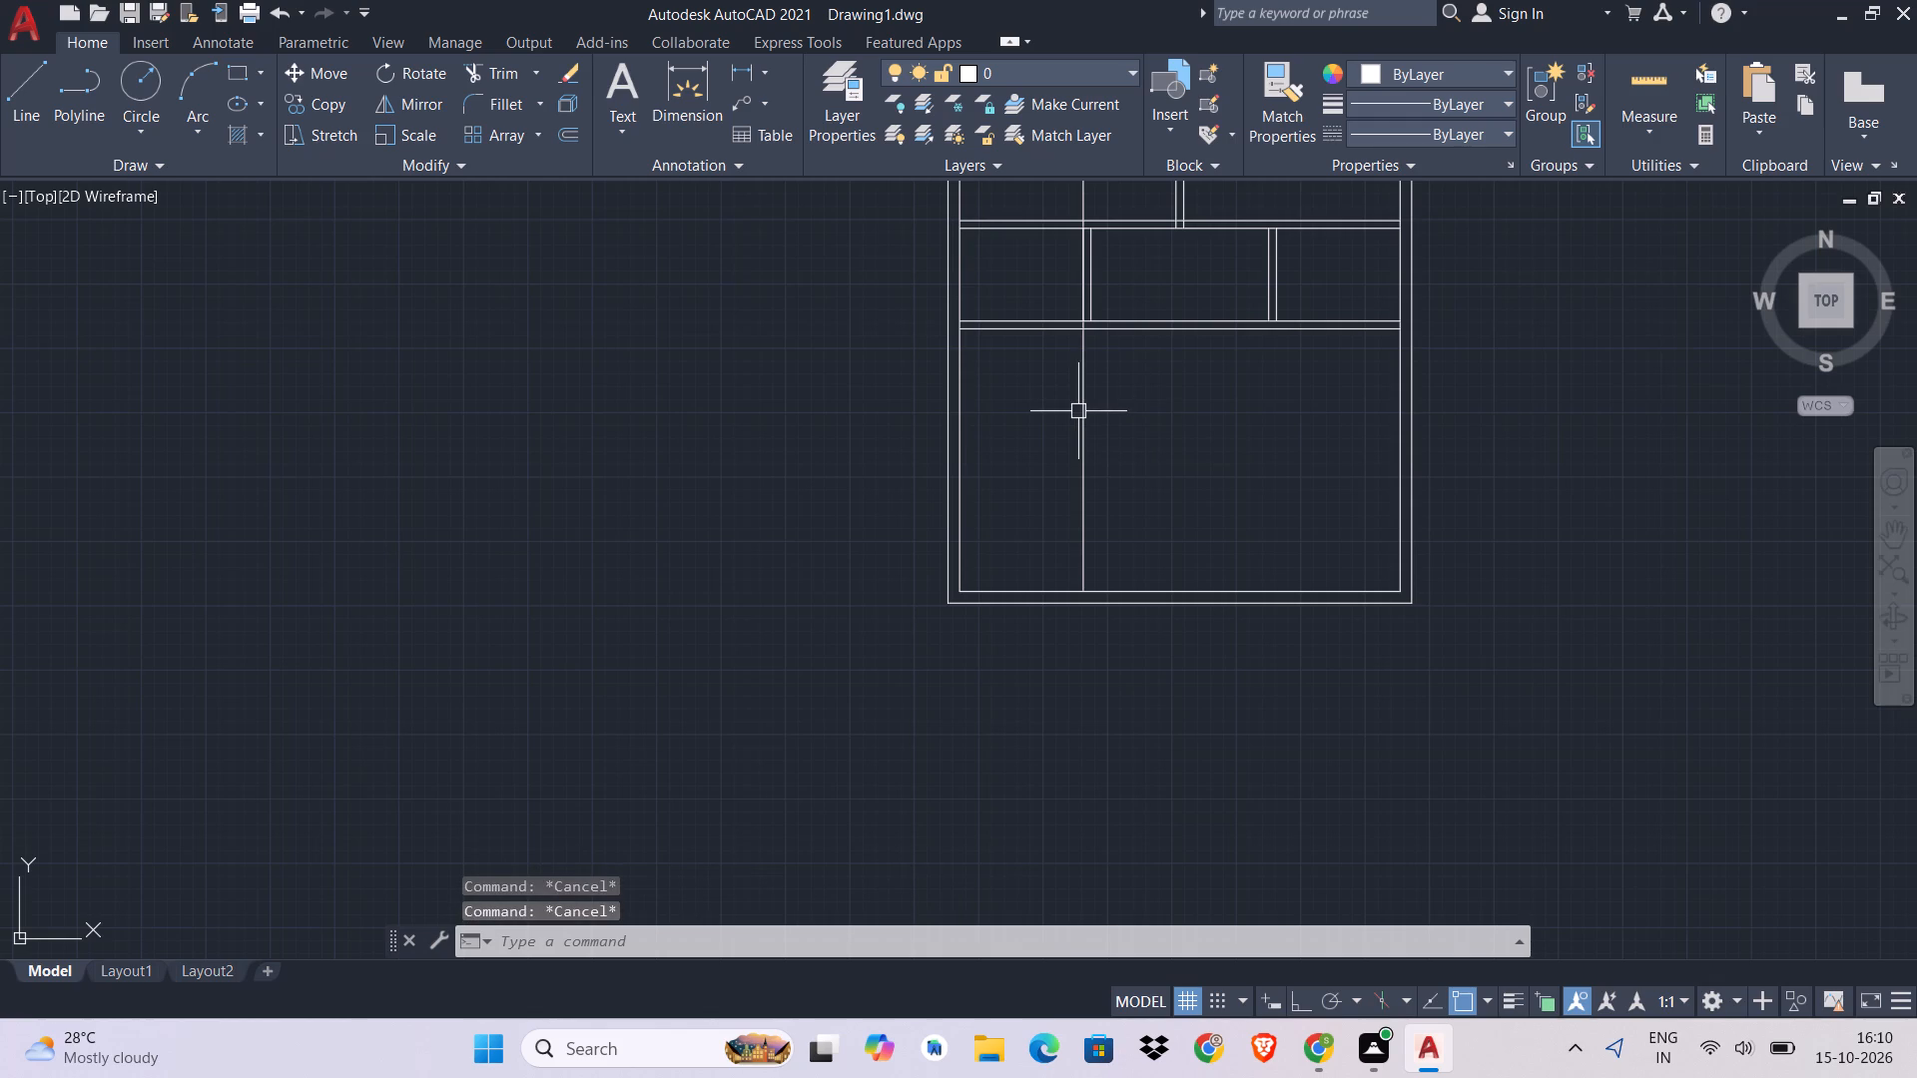
Offset the new full-height vertical line 6" to the right to give the partition its thickness.
{"action": "type", "text": "O 6"}
{"action": "key", "text": "space"}
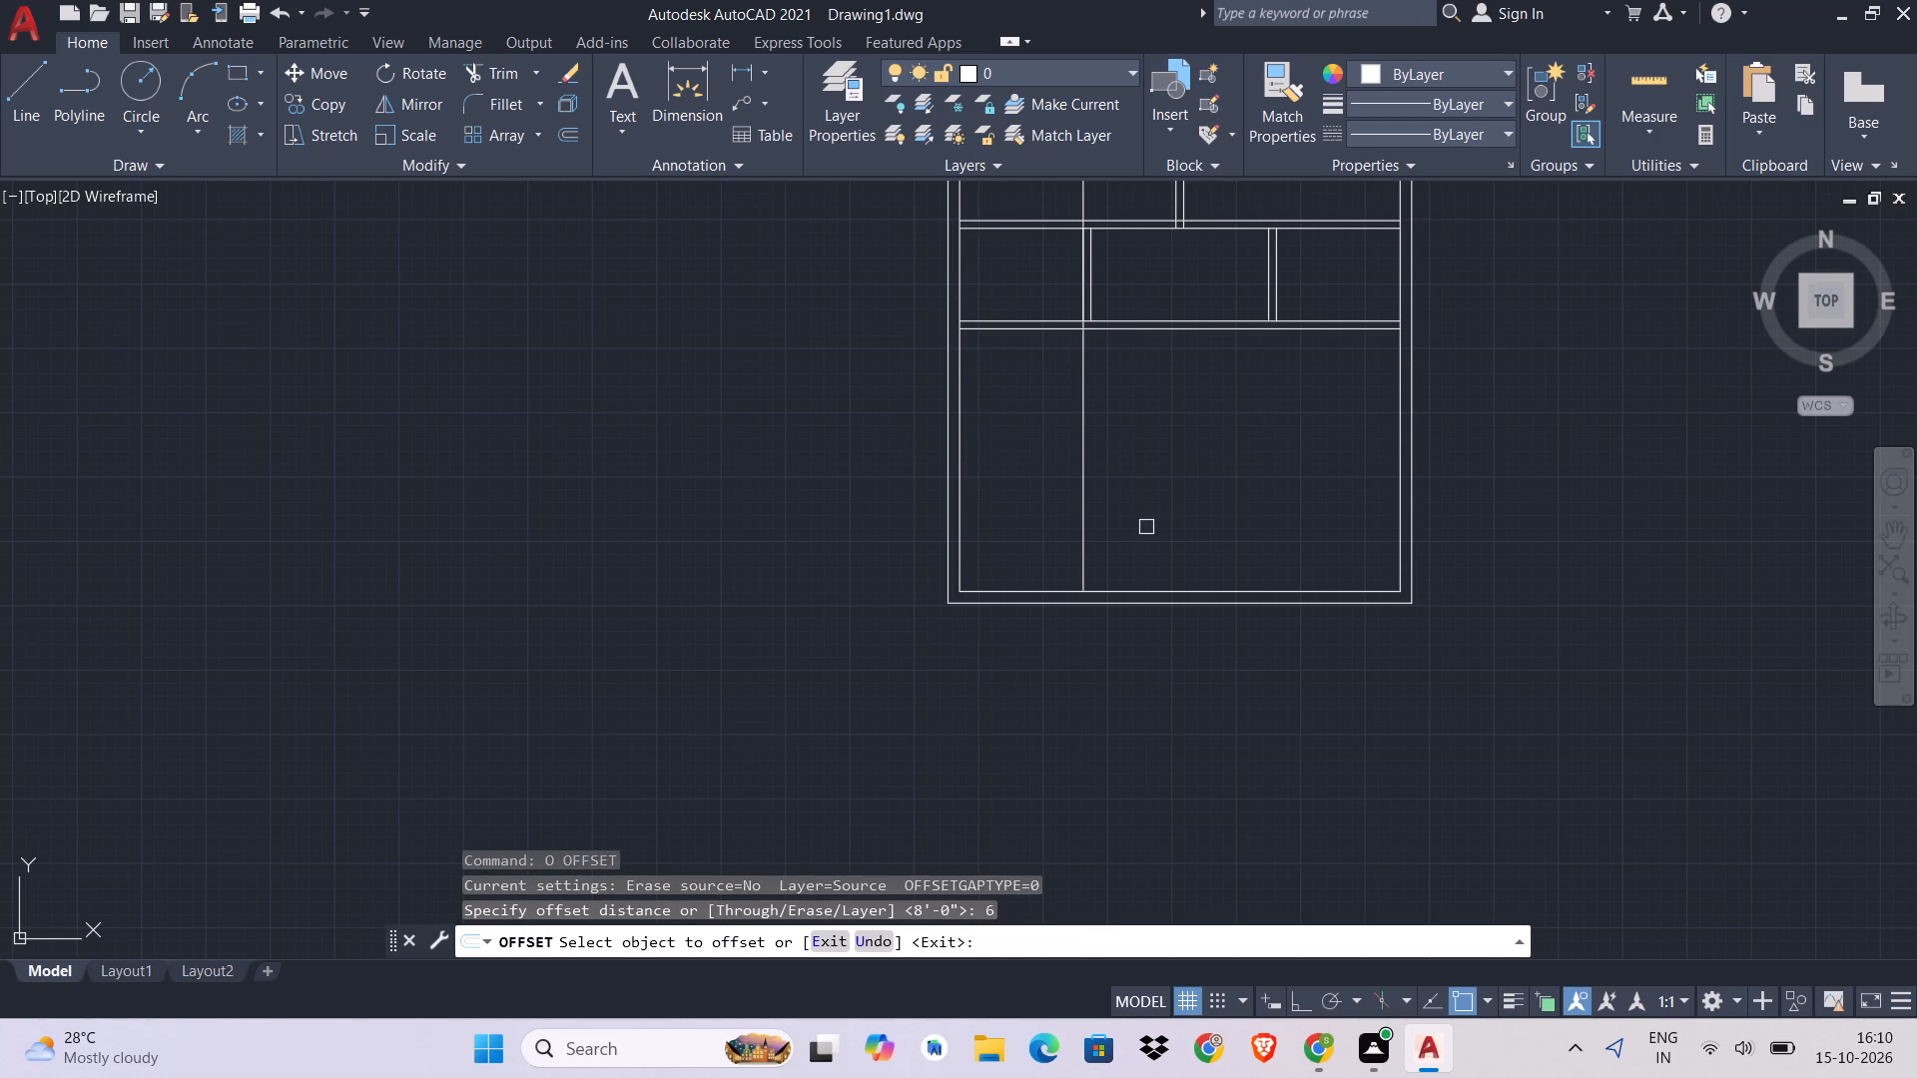
{"action": "left_click", "coordinate": [1077, 520]}
{"action": "left_click", "coordinate": [1154, 515]}
{"action": "key", "text": "Escape"}
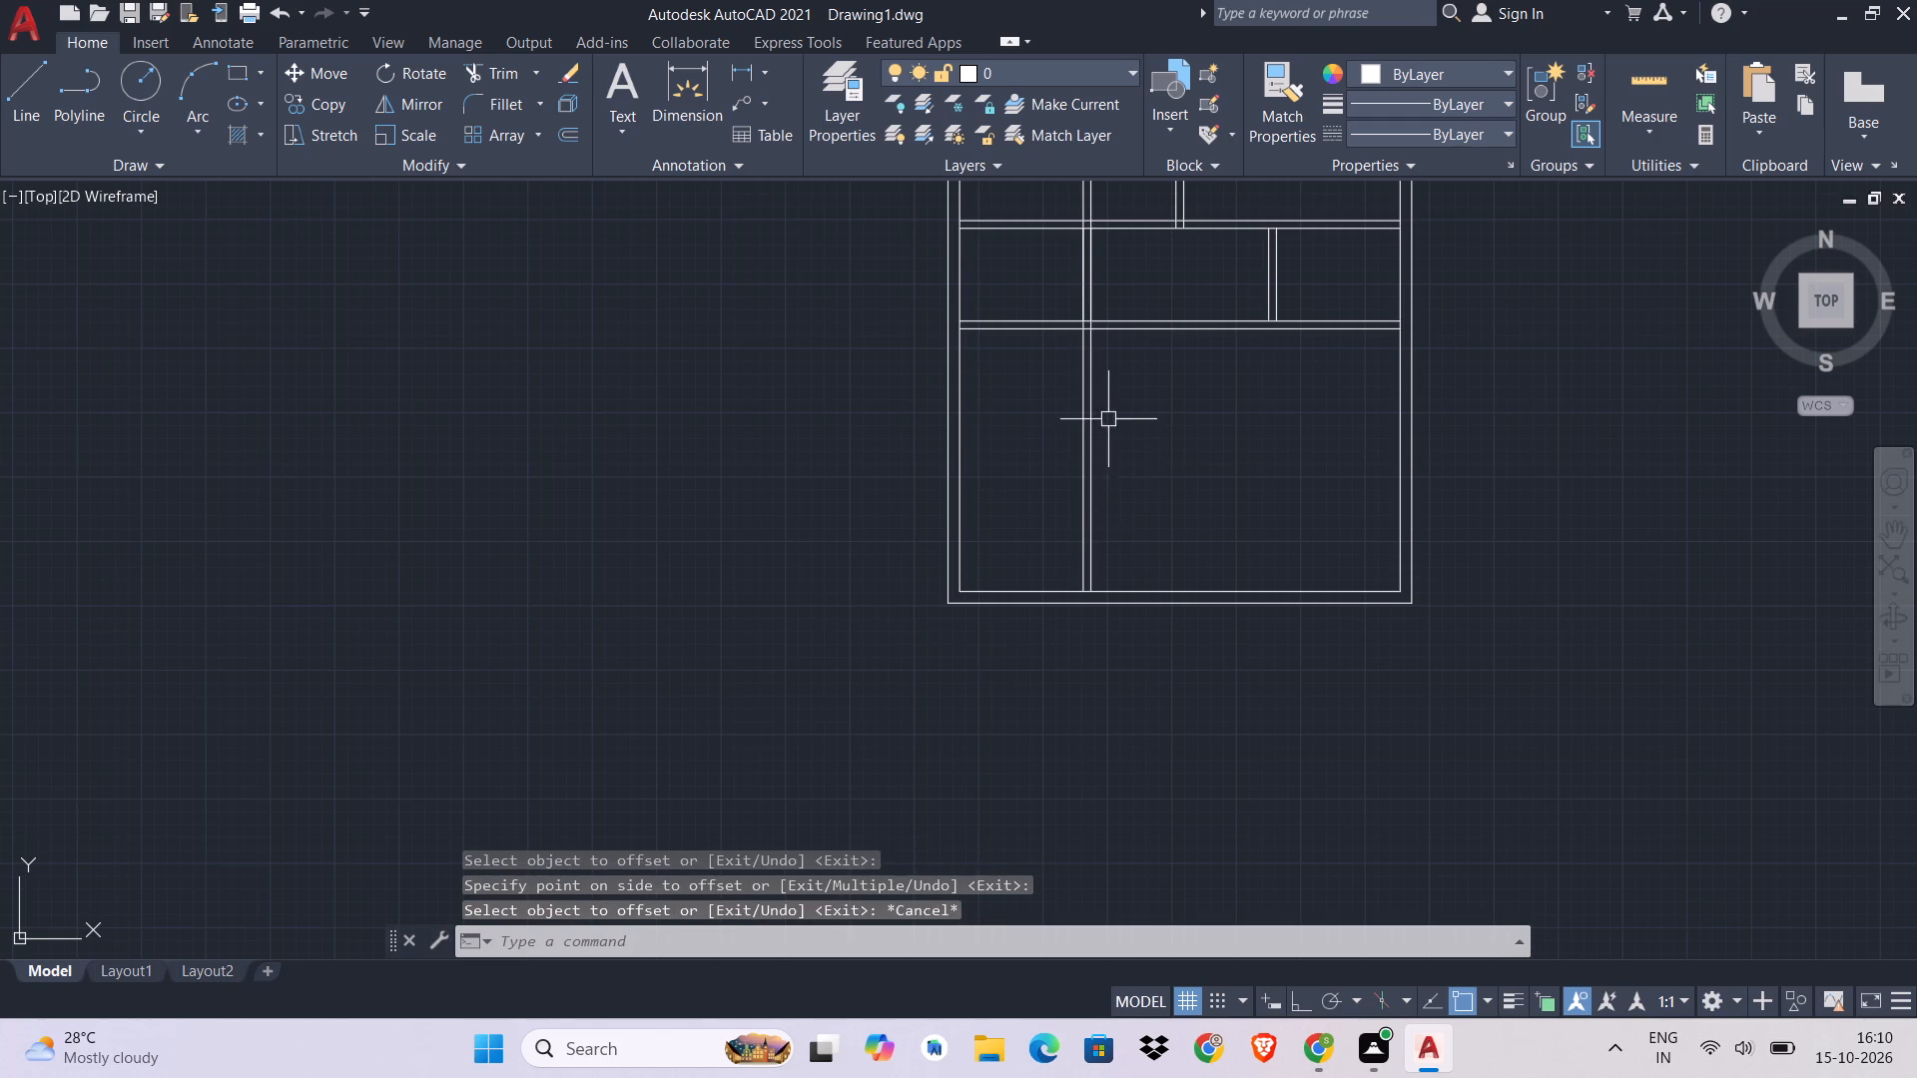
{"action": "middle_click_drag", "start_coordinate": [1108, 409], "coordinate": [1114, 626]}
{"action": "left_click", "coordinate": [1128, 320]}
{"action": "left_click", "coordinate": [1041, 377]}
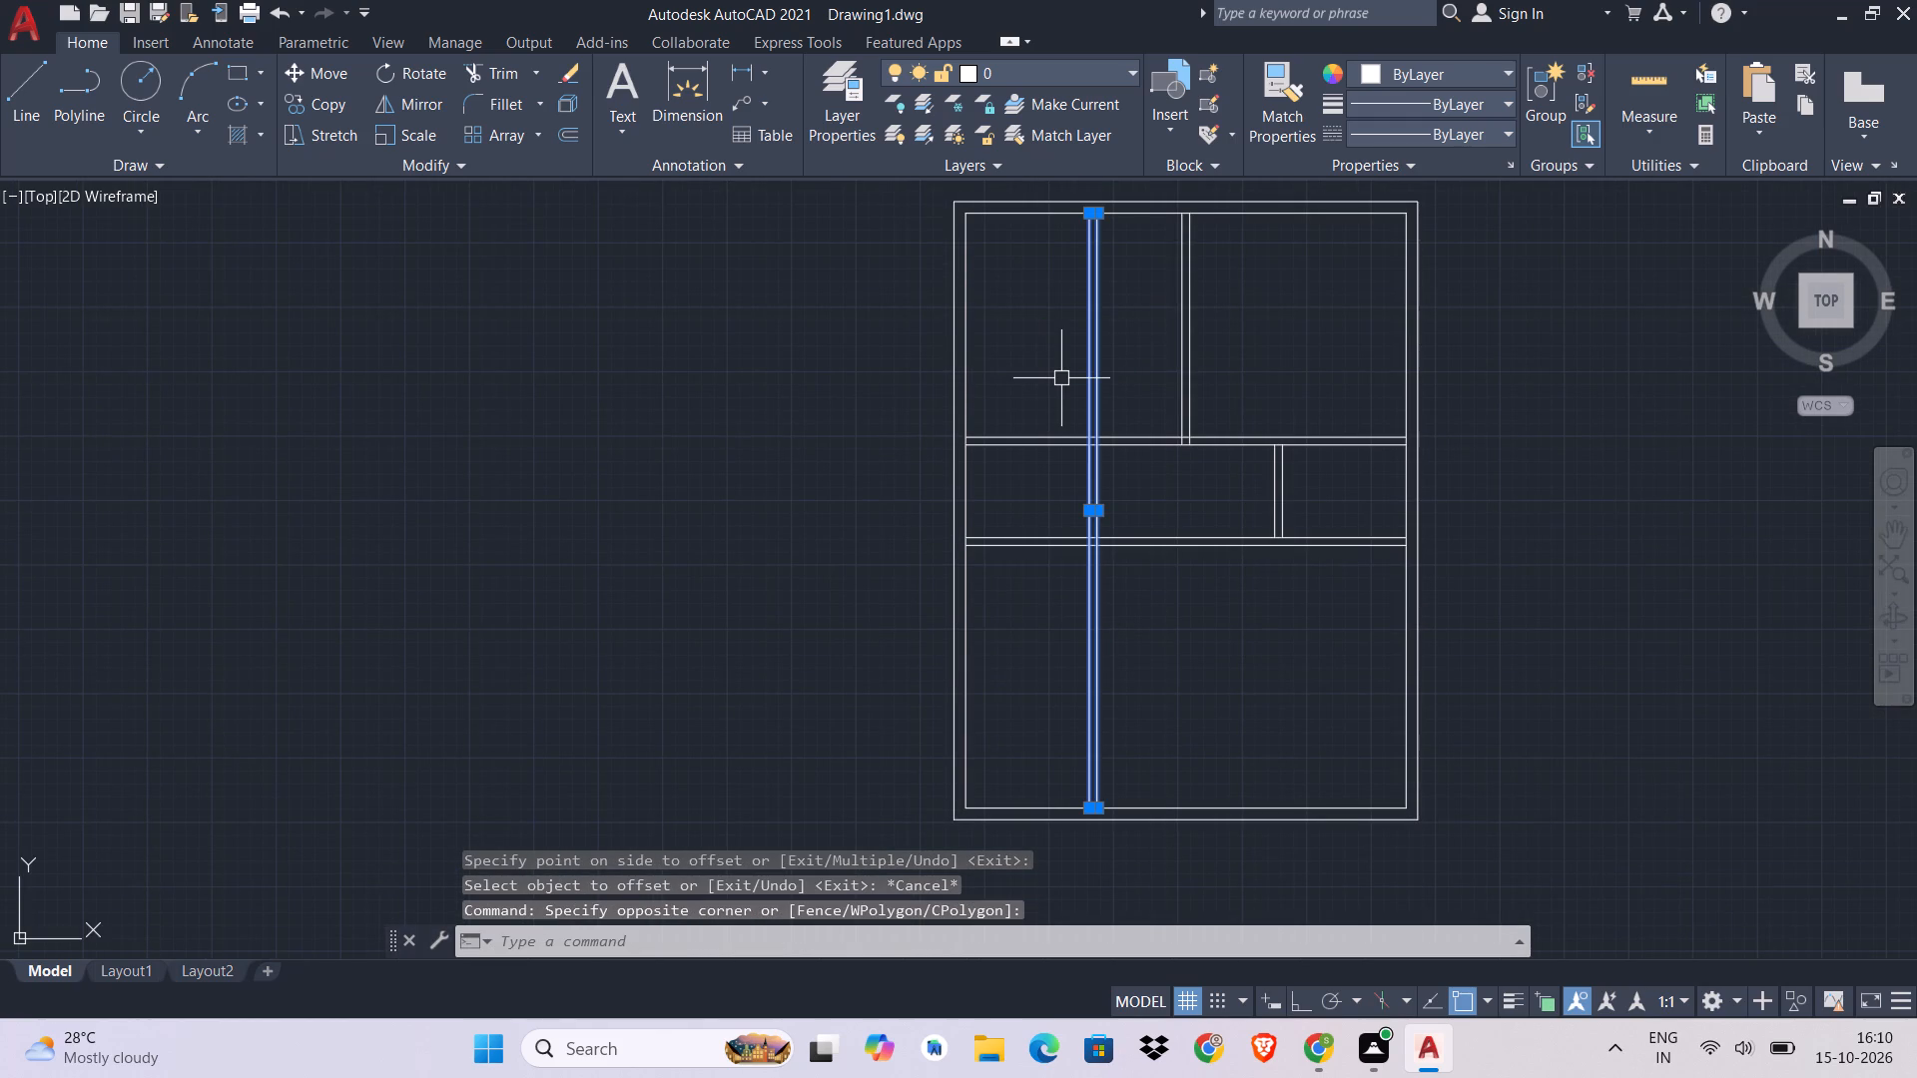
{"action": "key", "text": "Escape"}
Trim both lines of the new vertical partition where they cross the lower horizontal partition.
{"action": "scroll", "coordinate": [1093, 554], "scroll_direction": "up", "scroll_amount": 4}
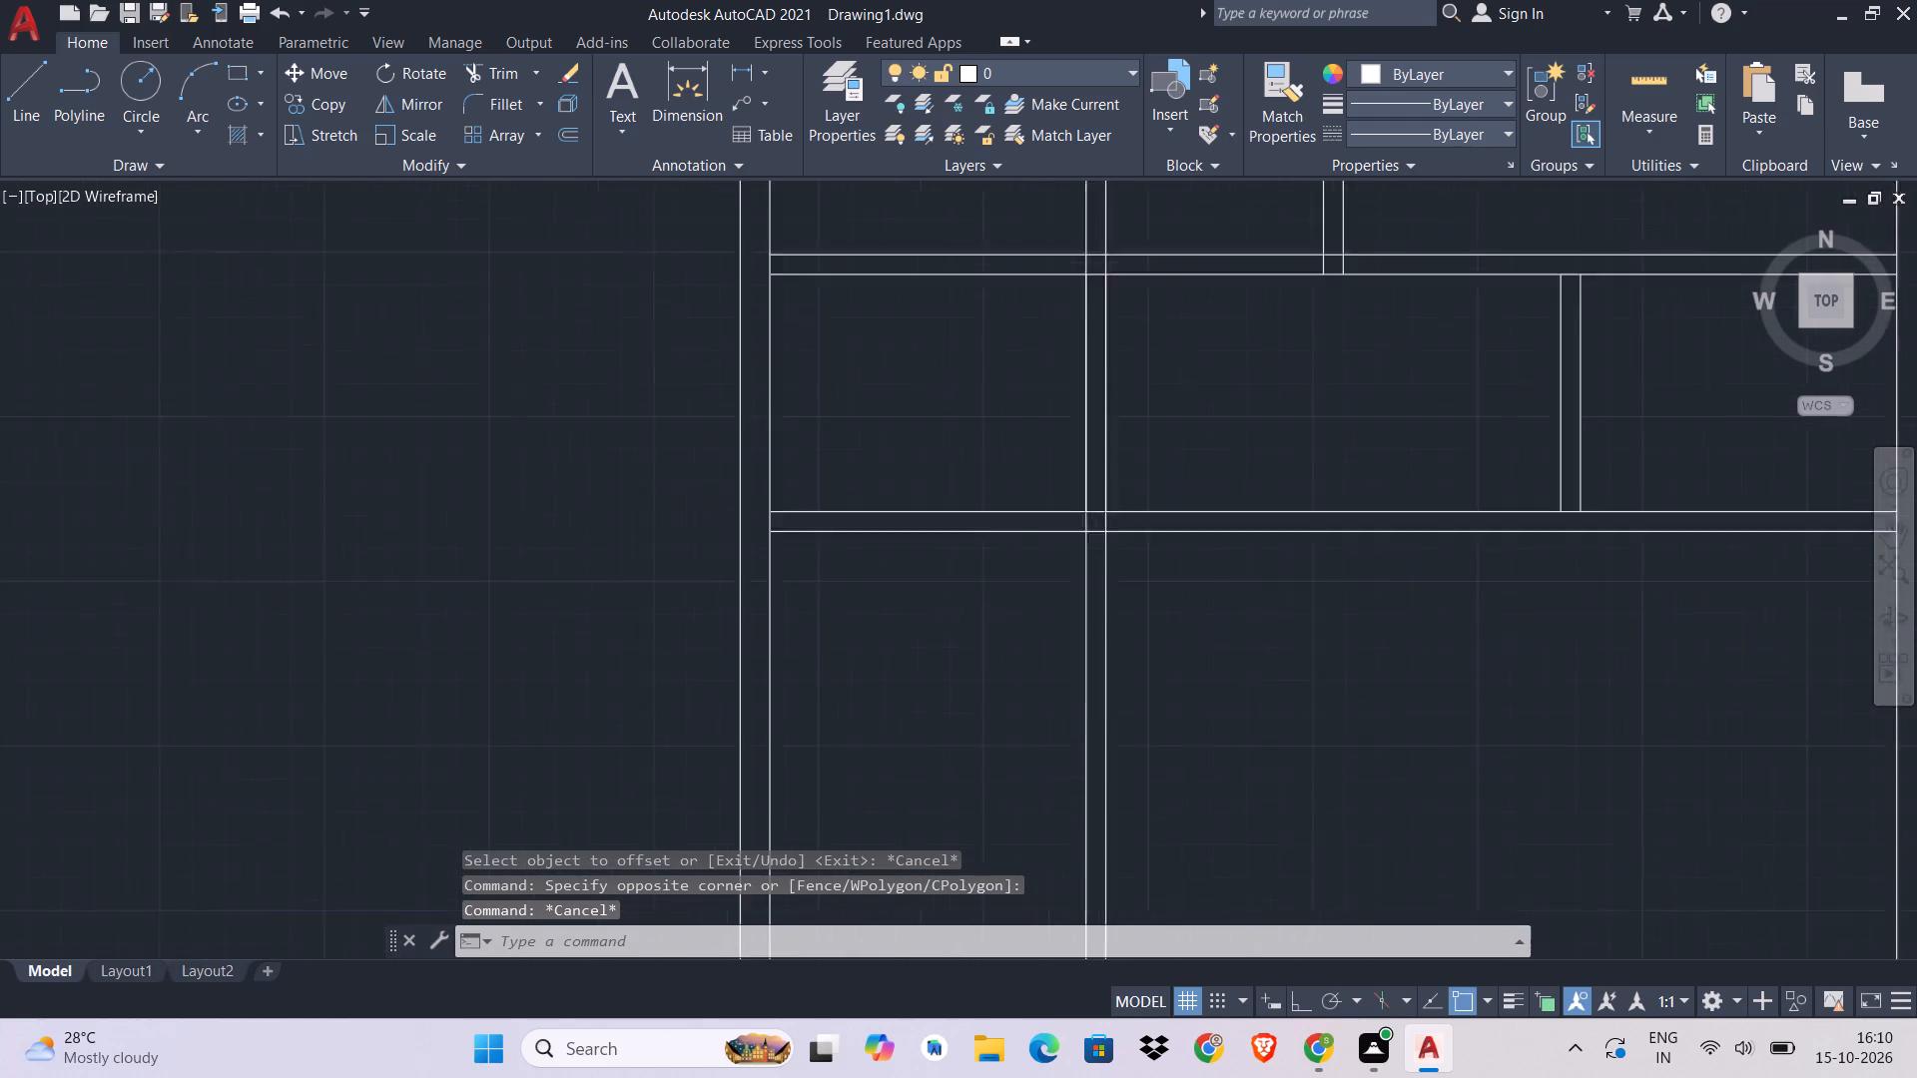
{"action": "type", "text": "TR"}
{"action": "key", "text": "space"}
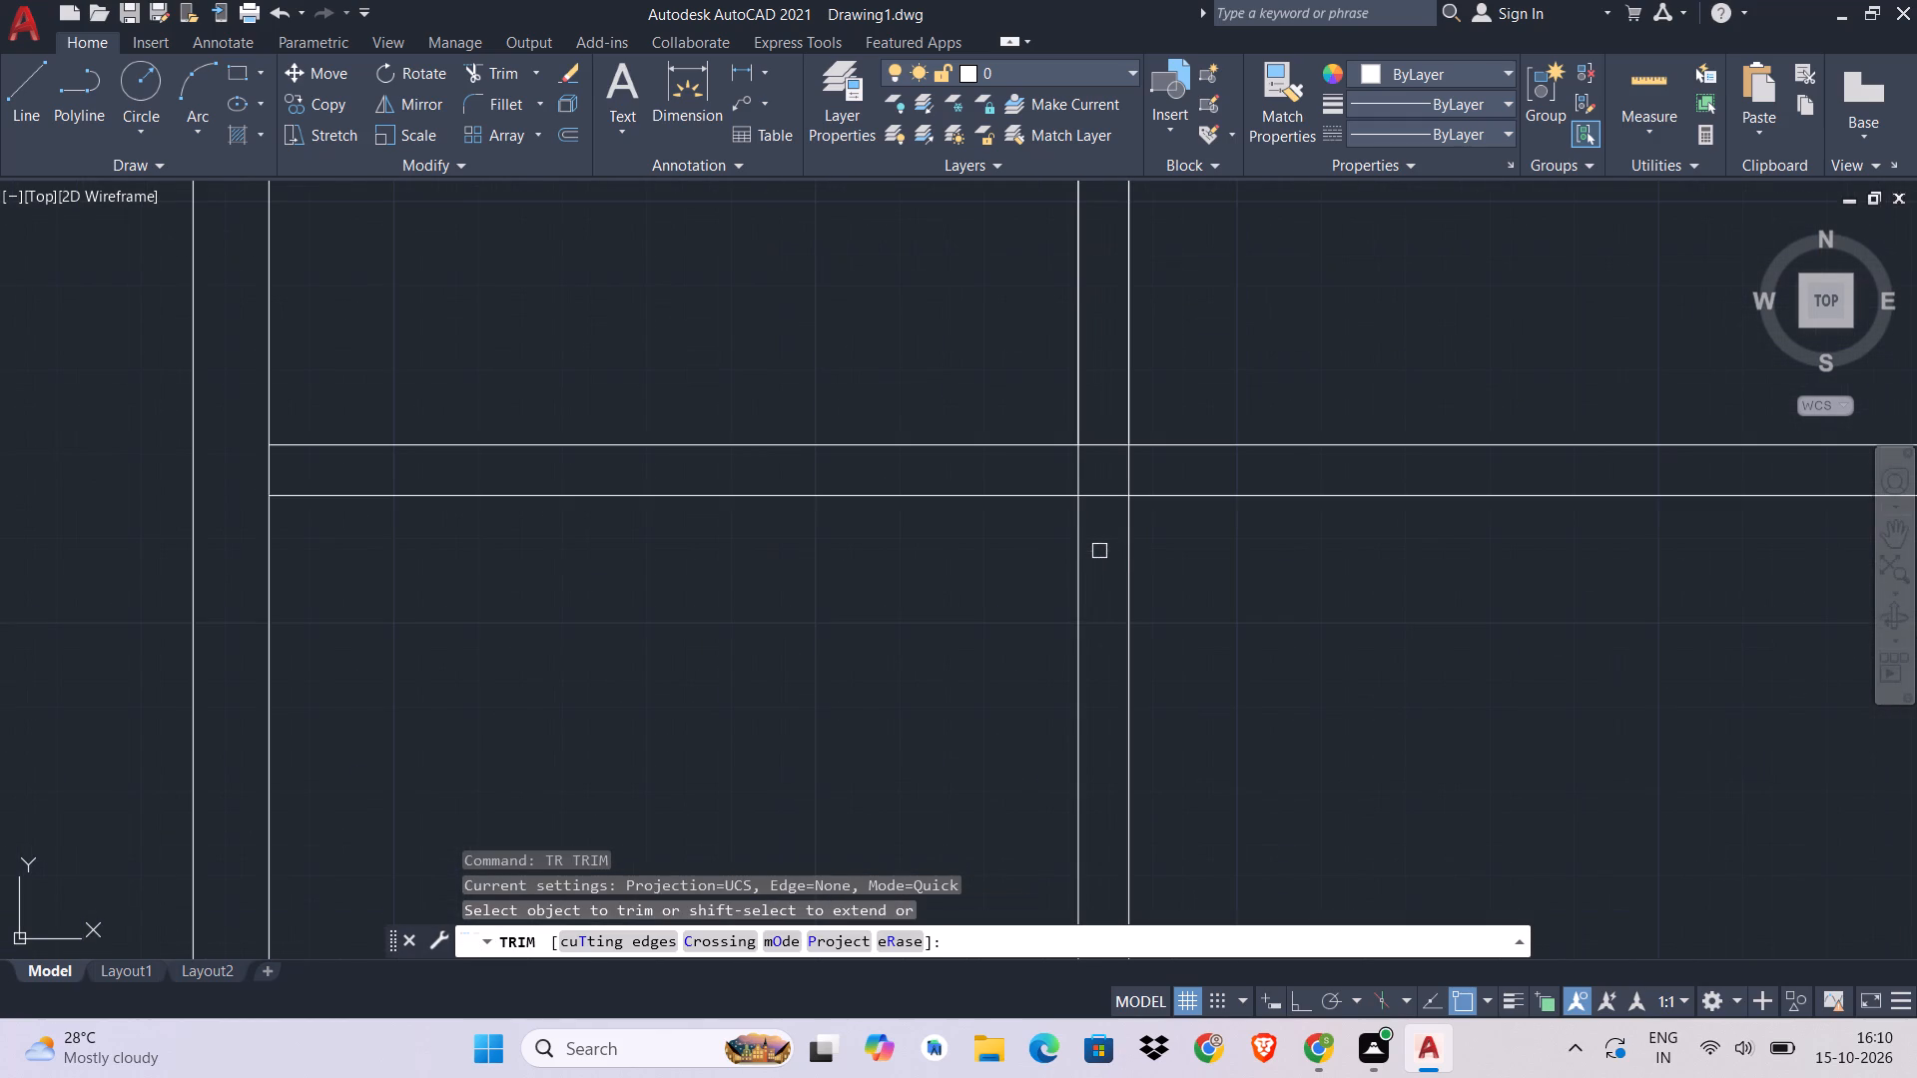
{"action": "left_click", "coordinate": [1160, 466]}
{"action": "left_click", "coordinate": [992, 471]}
{"action": "key", "text": "Escape"}
Erase the new vertical partition's two leftover lines running from the lower horizontal partition up to the top wall.
{"action": "scroll", "coordinate": [1146, 556], "scroll_direction": "down", "scroll_amount": 6}
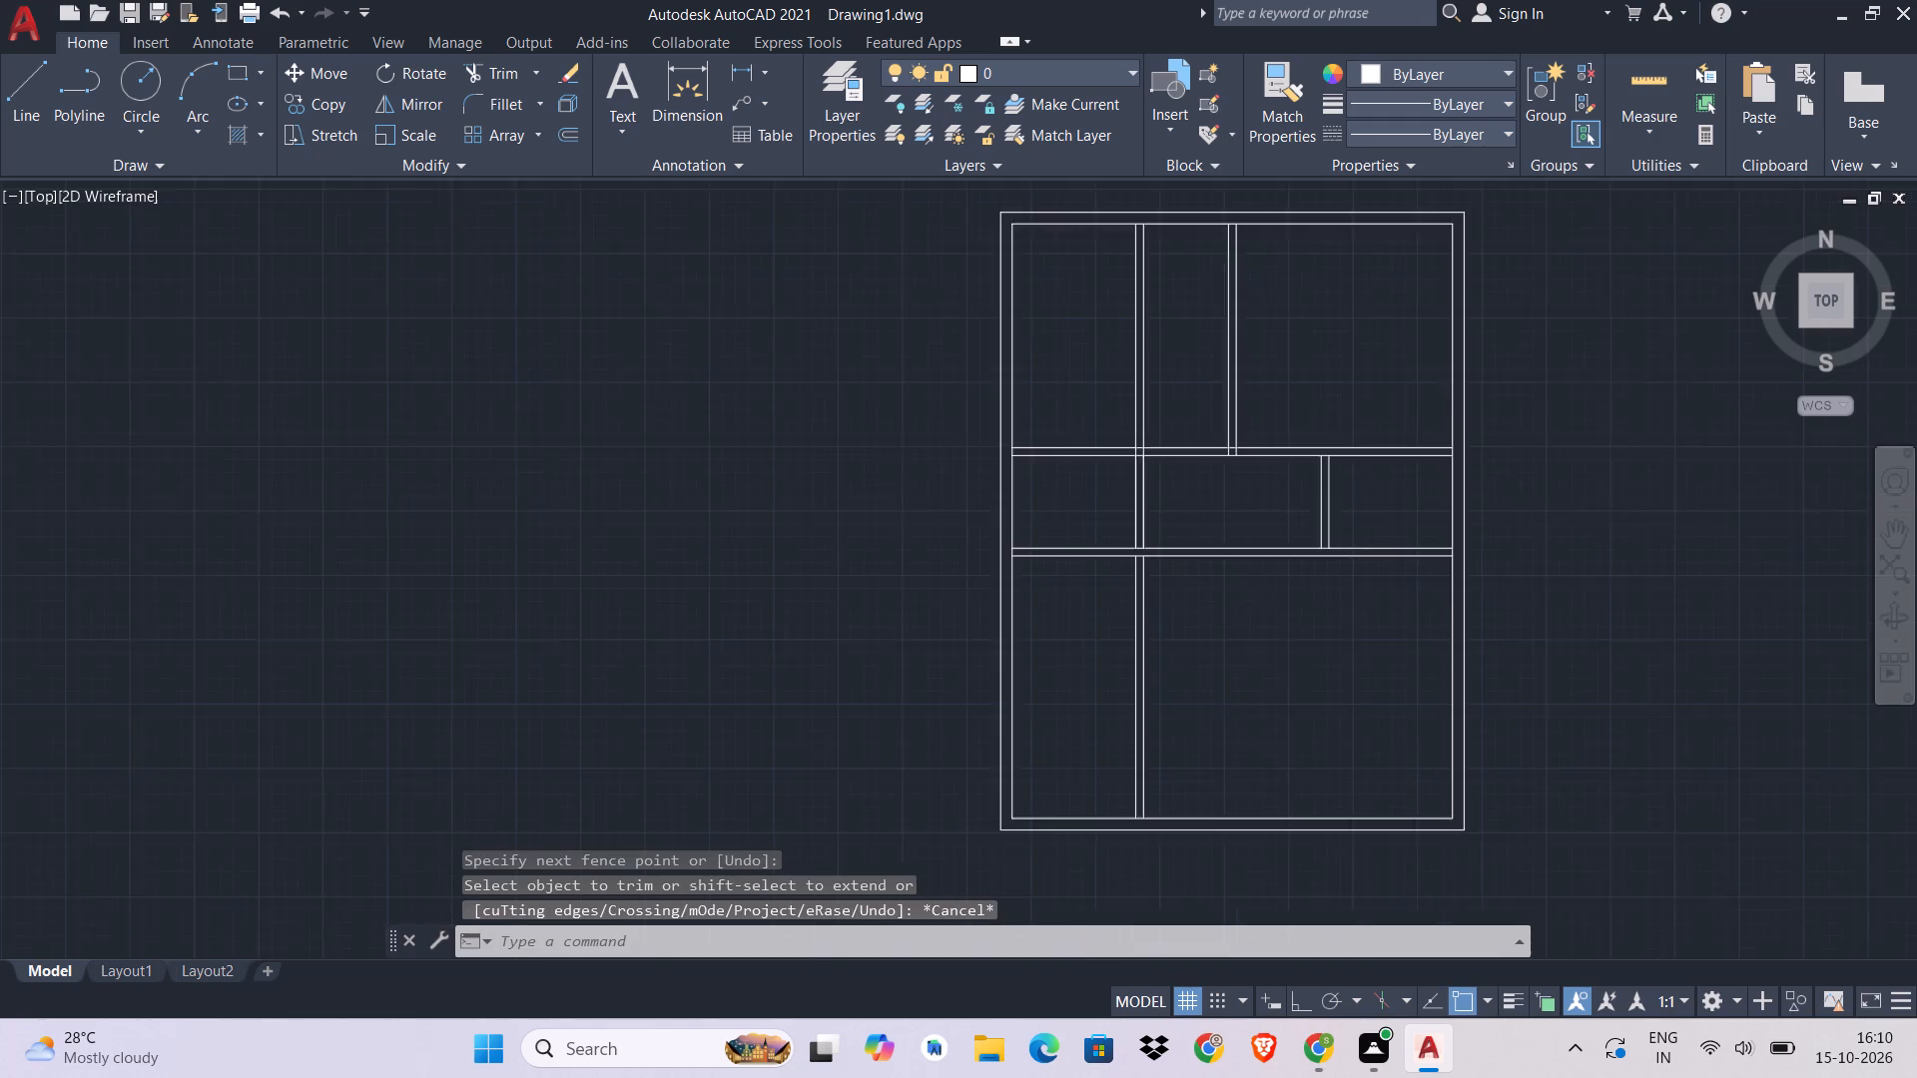
{"action": "scroll", "coordinate": [1124, 362], "scroll_direction": "up", "scroll_amount": 2}
{"action": "left_click", "coordinate": [1150, 408]}
{"action": "left_click", "coordinate": [1227, 398]}
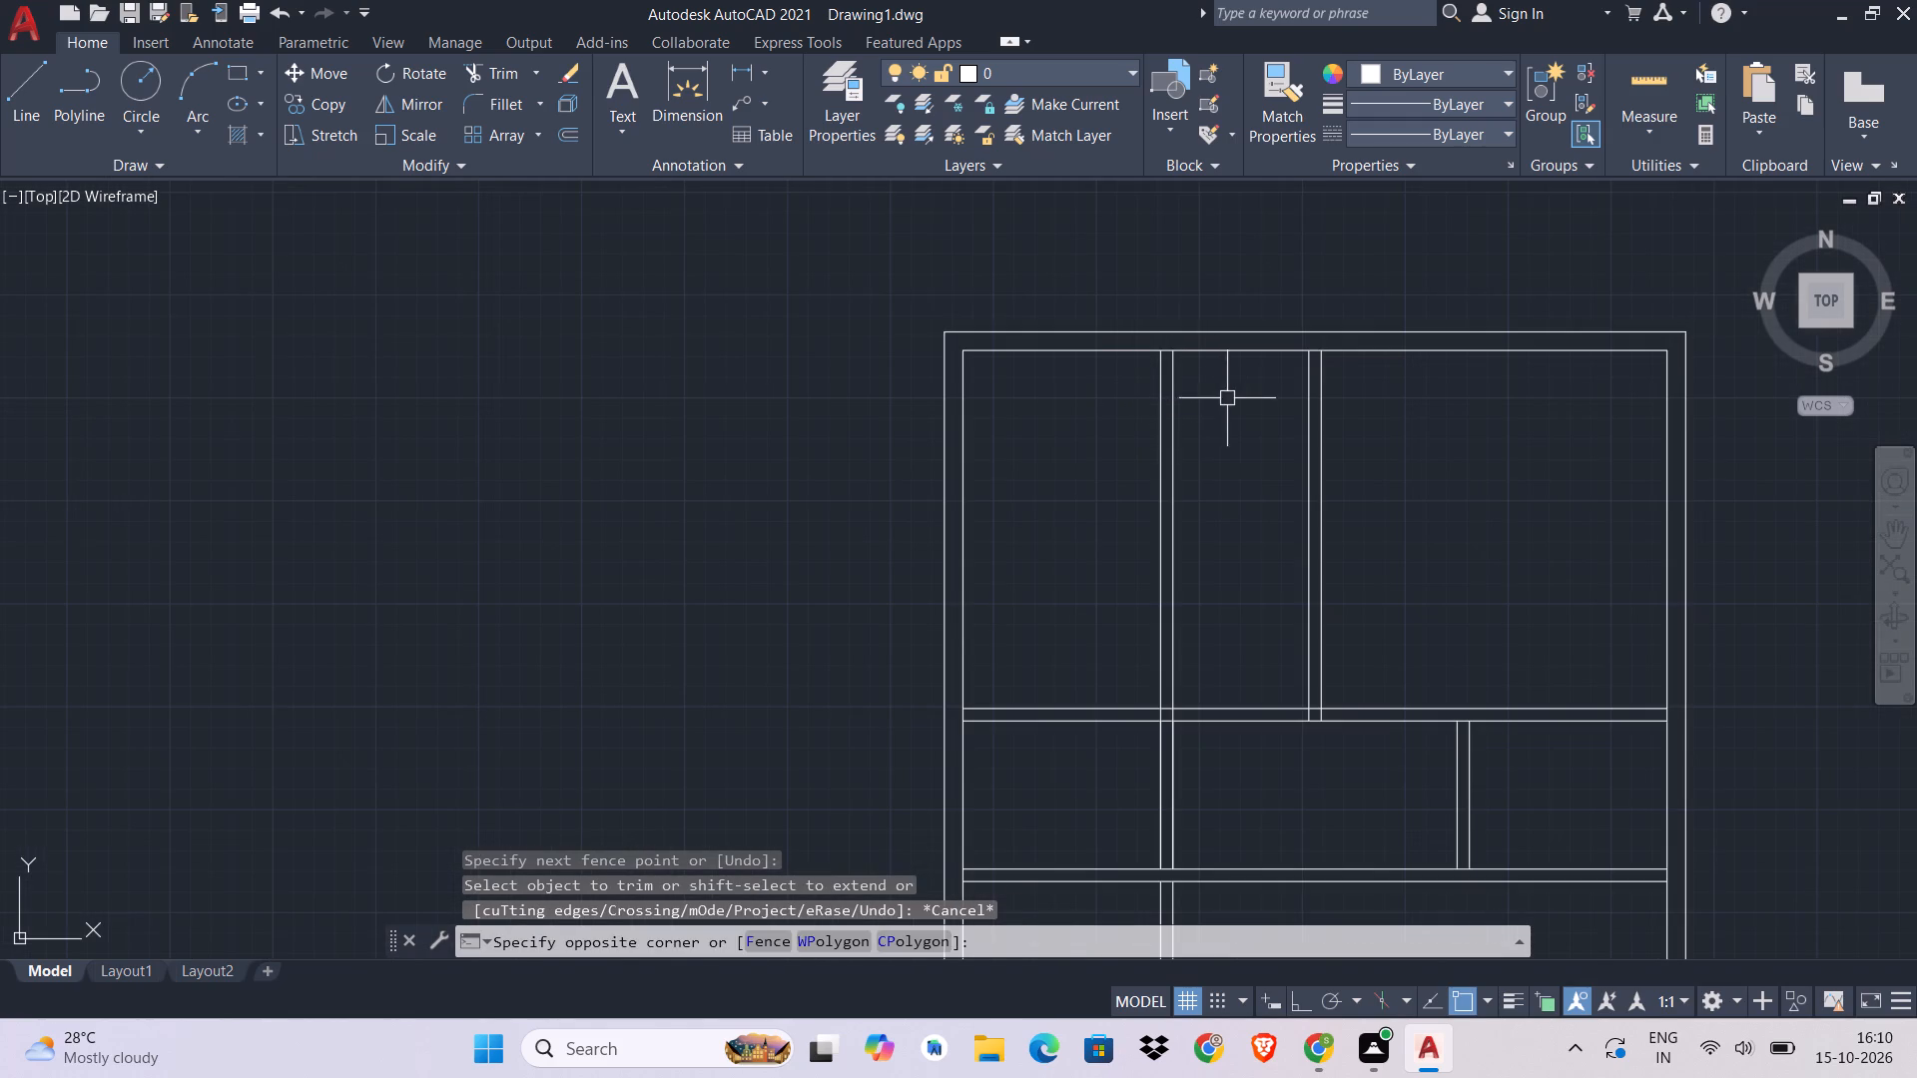
{"action": "left_click", "coordinate": [1212, 398]}
{"action": "left_click", "coordinate": [1108, 469]}
{"action": "key", "text": "Delete"}
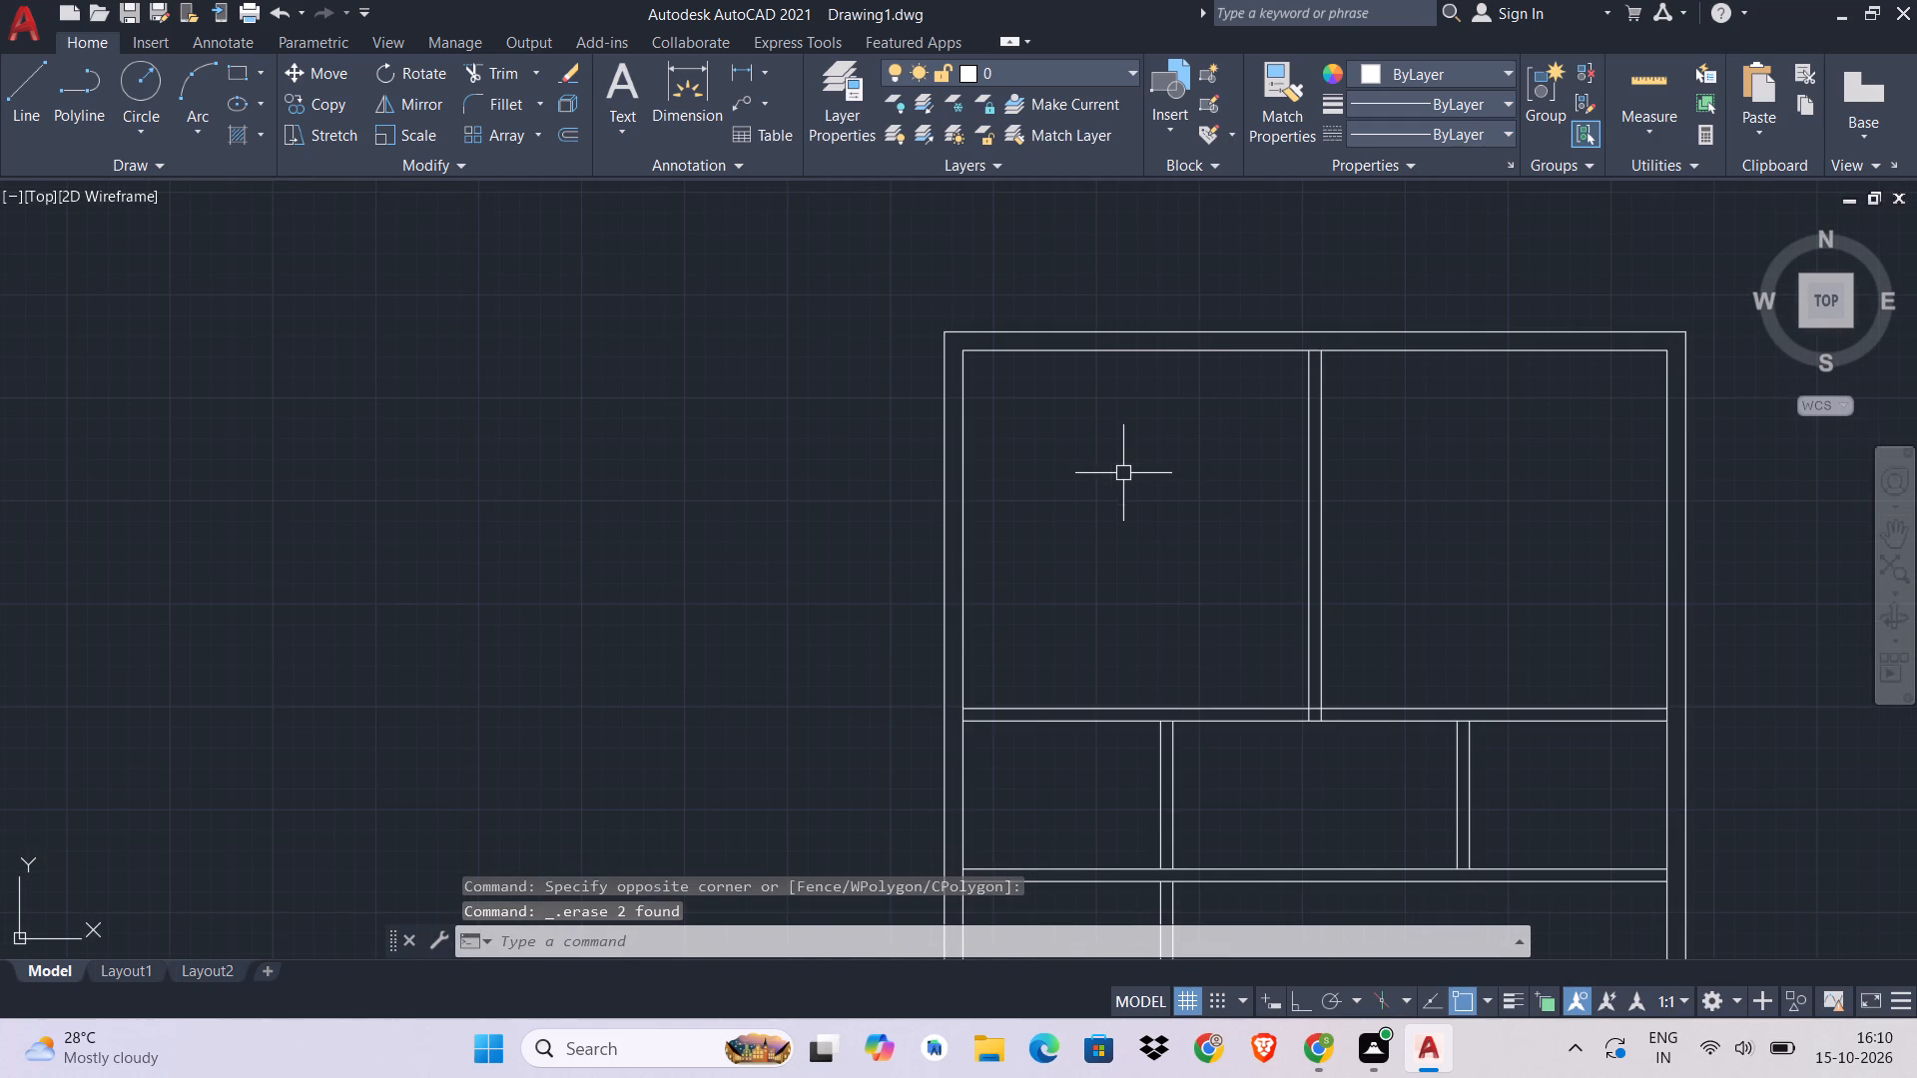
Offset the bottom exterior wall's inner line 10' upward into the large lower room.
{"action": "scroll", "coordinate": [1149, 713], "scroll_direction": "down", "scroll_amount": 1}
{"action": "middle_click_drag", "start_coordinate": [1148, 724], "coordinate": [963, 454]}
{"action": "middle_click_drag", "start_coordinate": [1089, 691], "coordinate": [1125, 608]}
{"action": "type", "text": "O 1"}
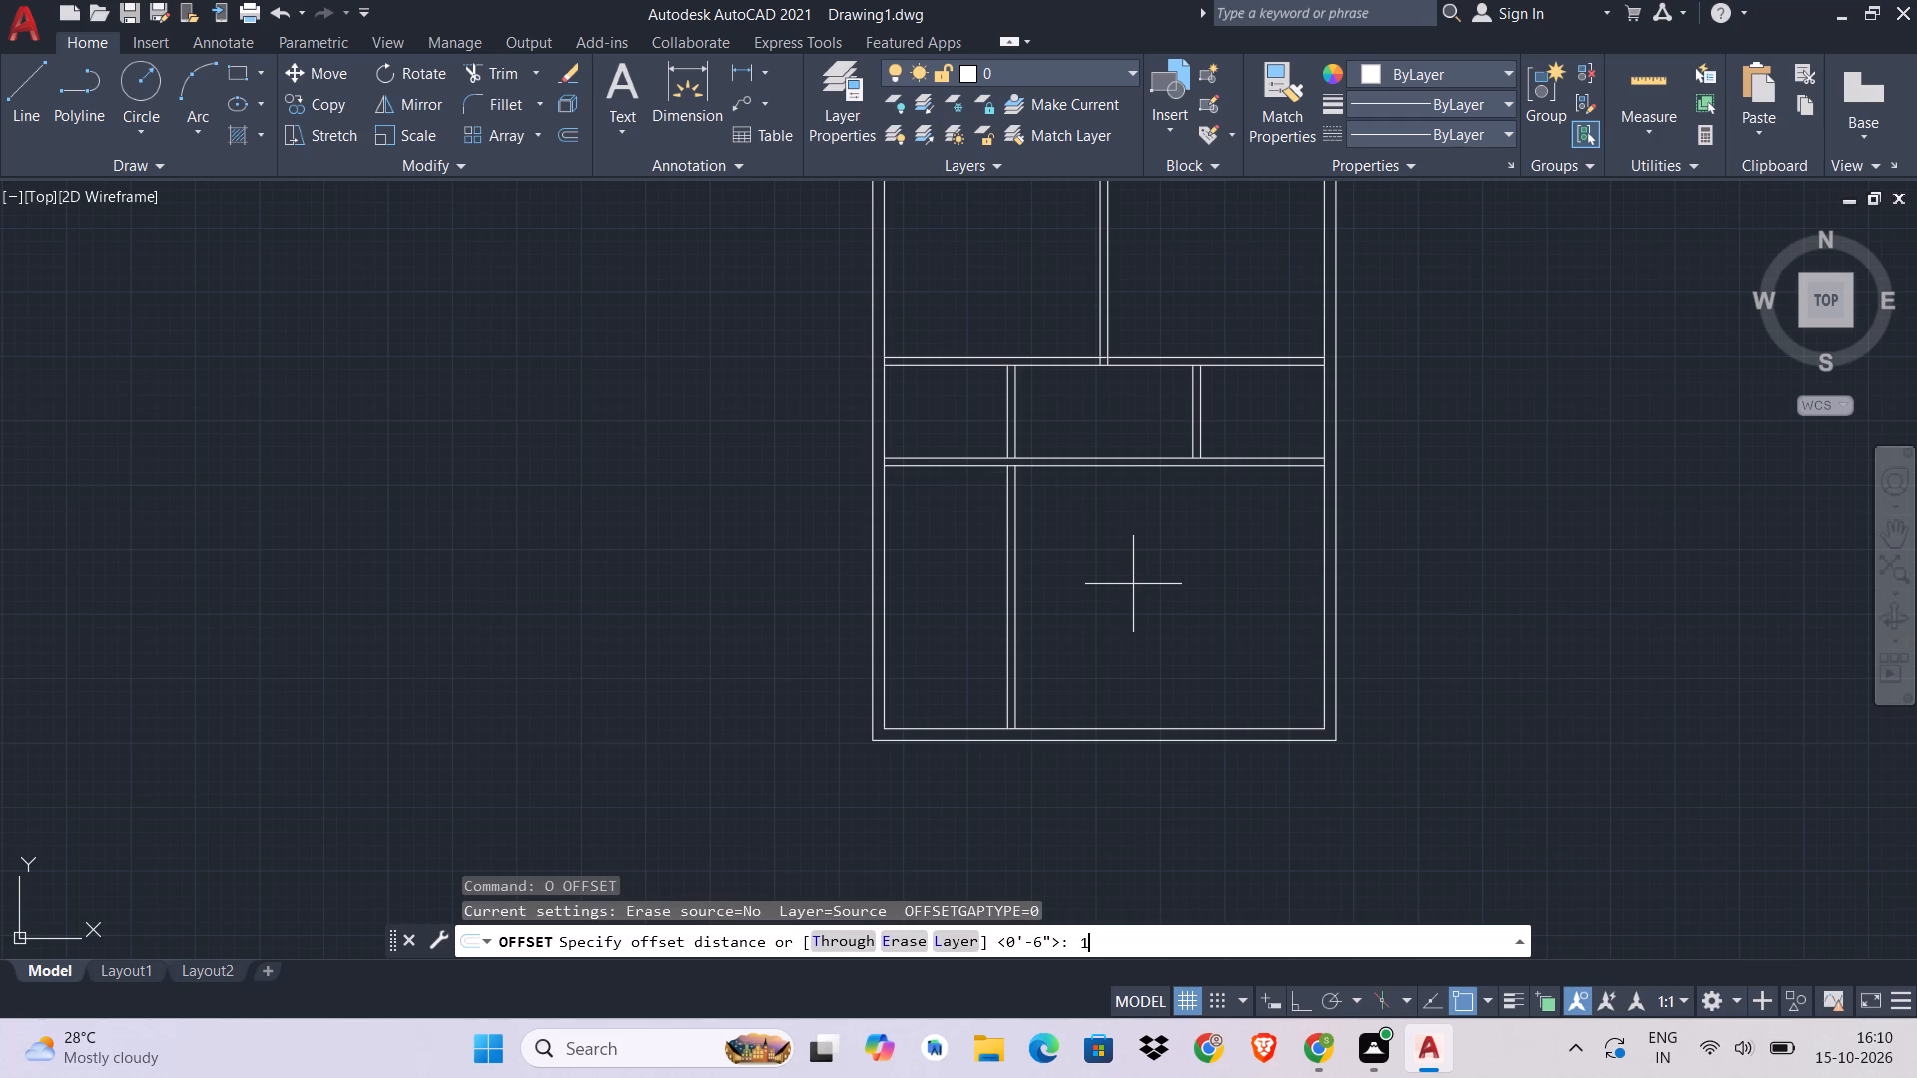
{"action": "key", "text": "0"}
{"action": "type", "text": "'"}
{"action": "key", "text": "space"}
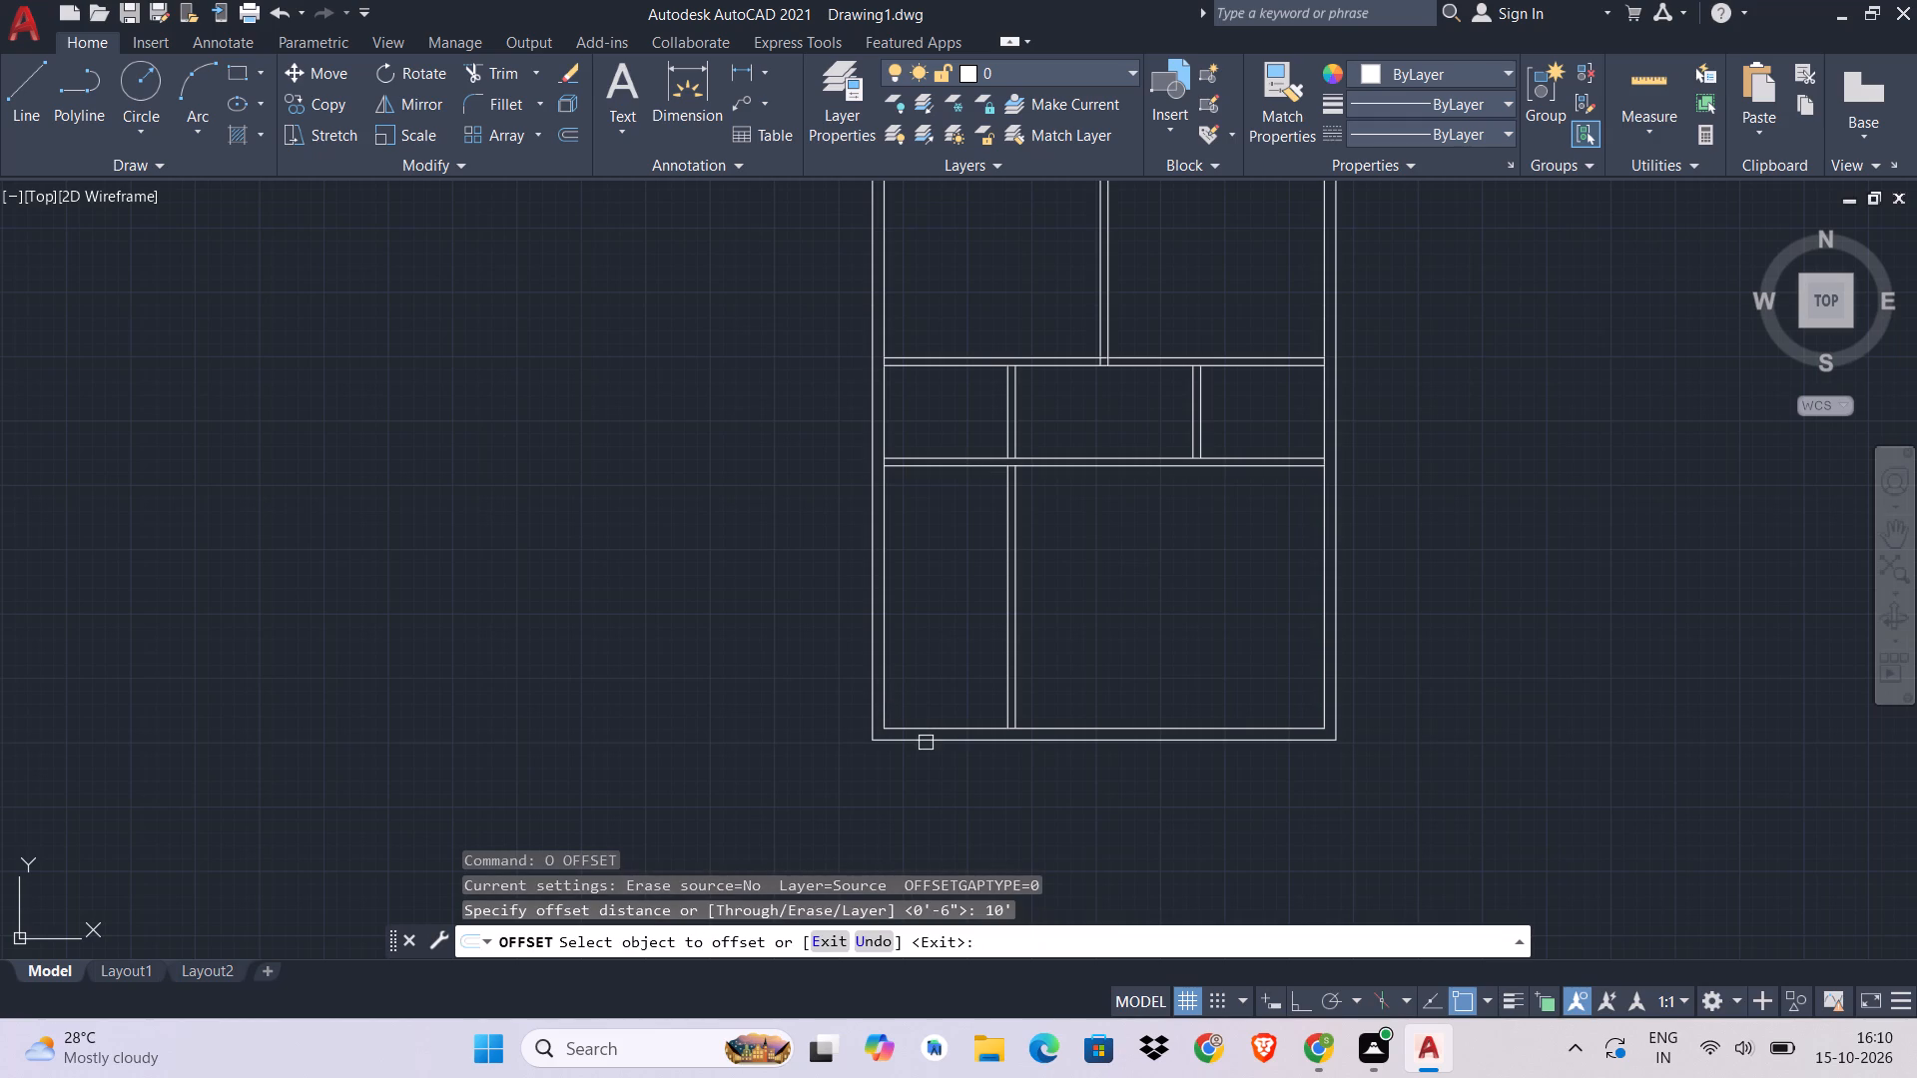
{"action": "left_click", "coordinate": [926, 727]}
{"action": "left_click", "coordinate": [925, 650]}
{"action": "middle_click_drag", "start_coordinate": [946, 616], "coordinate": [998, 489]}
{"action": "key", "text": "Escape"}
Offset the new horizontal line in the lower room 6" upward to form a partition.
{"action": "key", "text": "o"}
{"action": "key", "text": "space"}
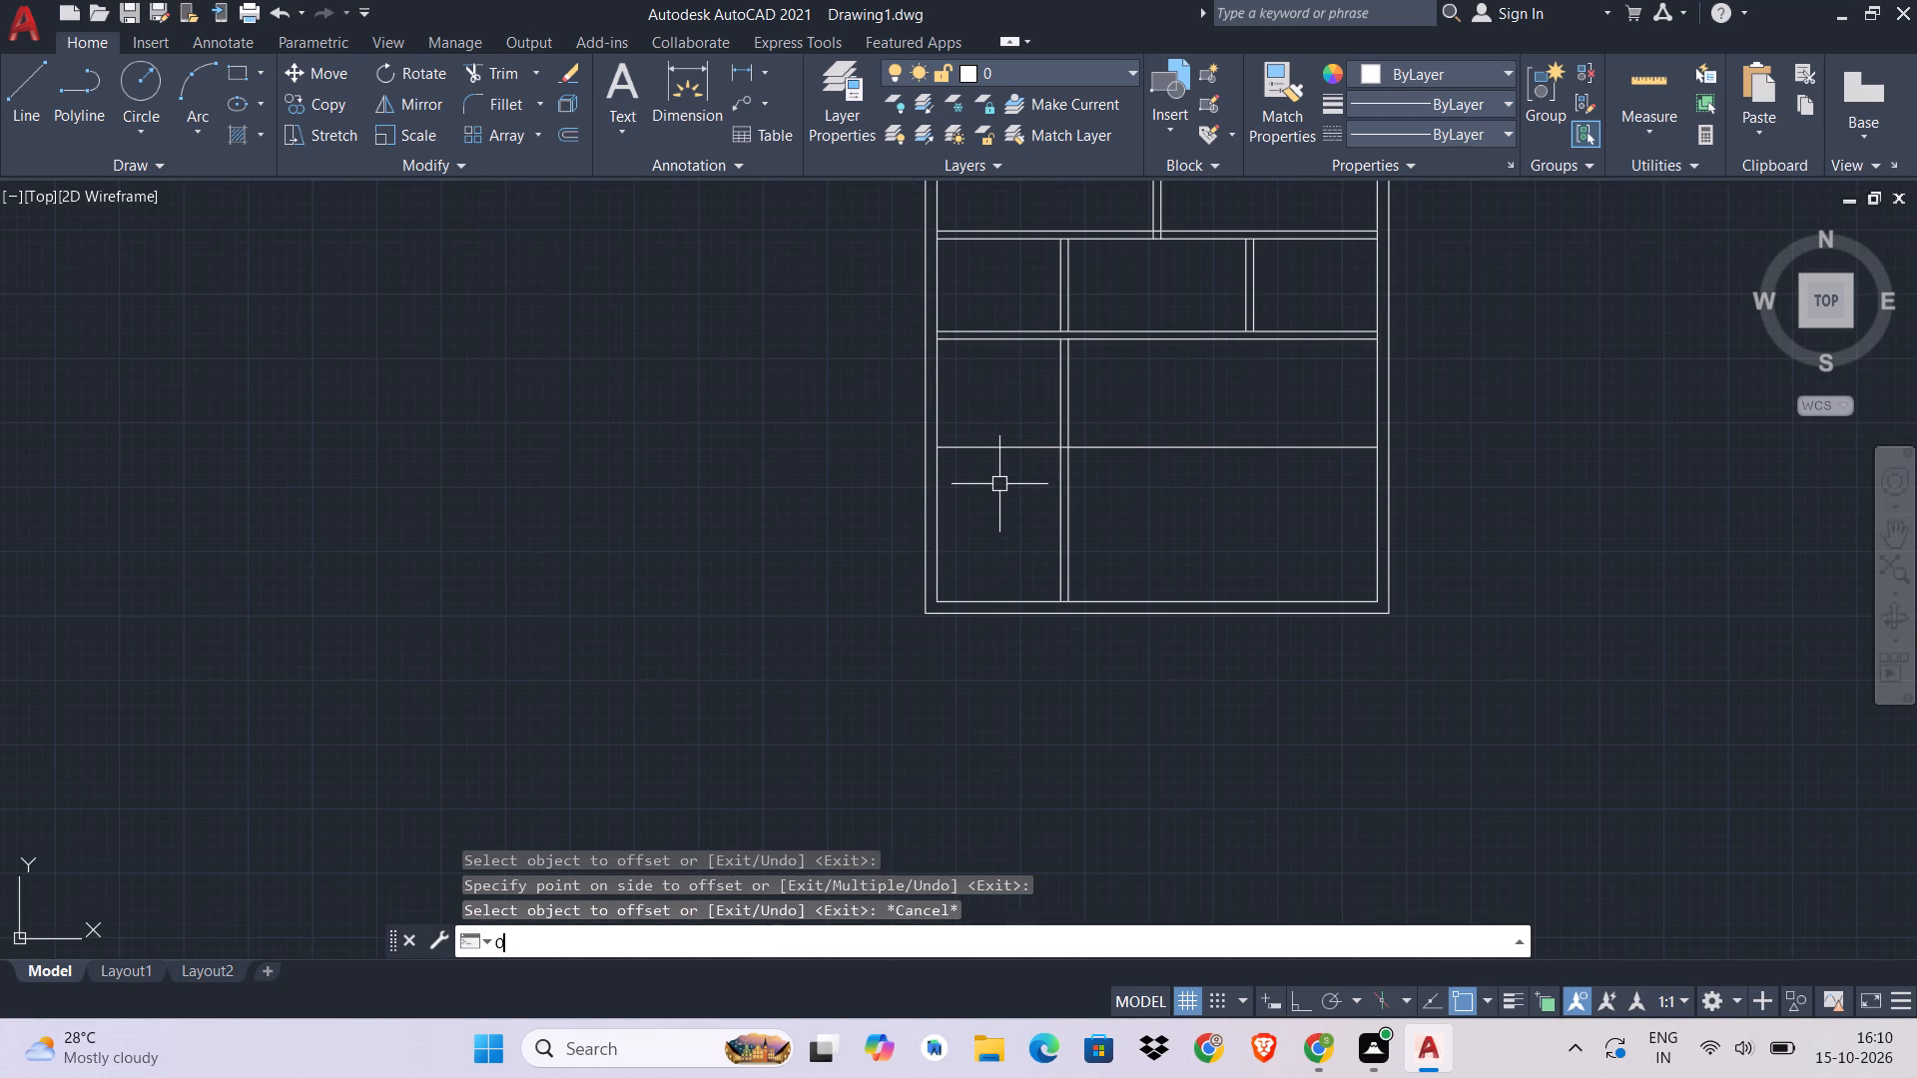
{"action": "type", "text": "6"}
{"action": "key", "text": "space"}
{"action": "left_click", "coordinate": [999, 448]}
{"action": "left_click", "coordinate": [1012, 381]}
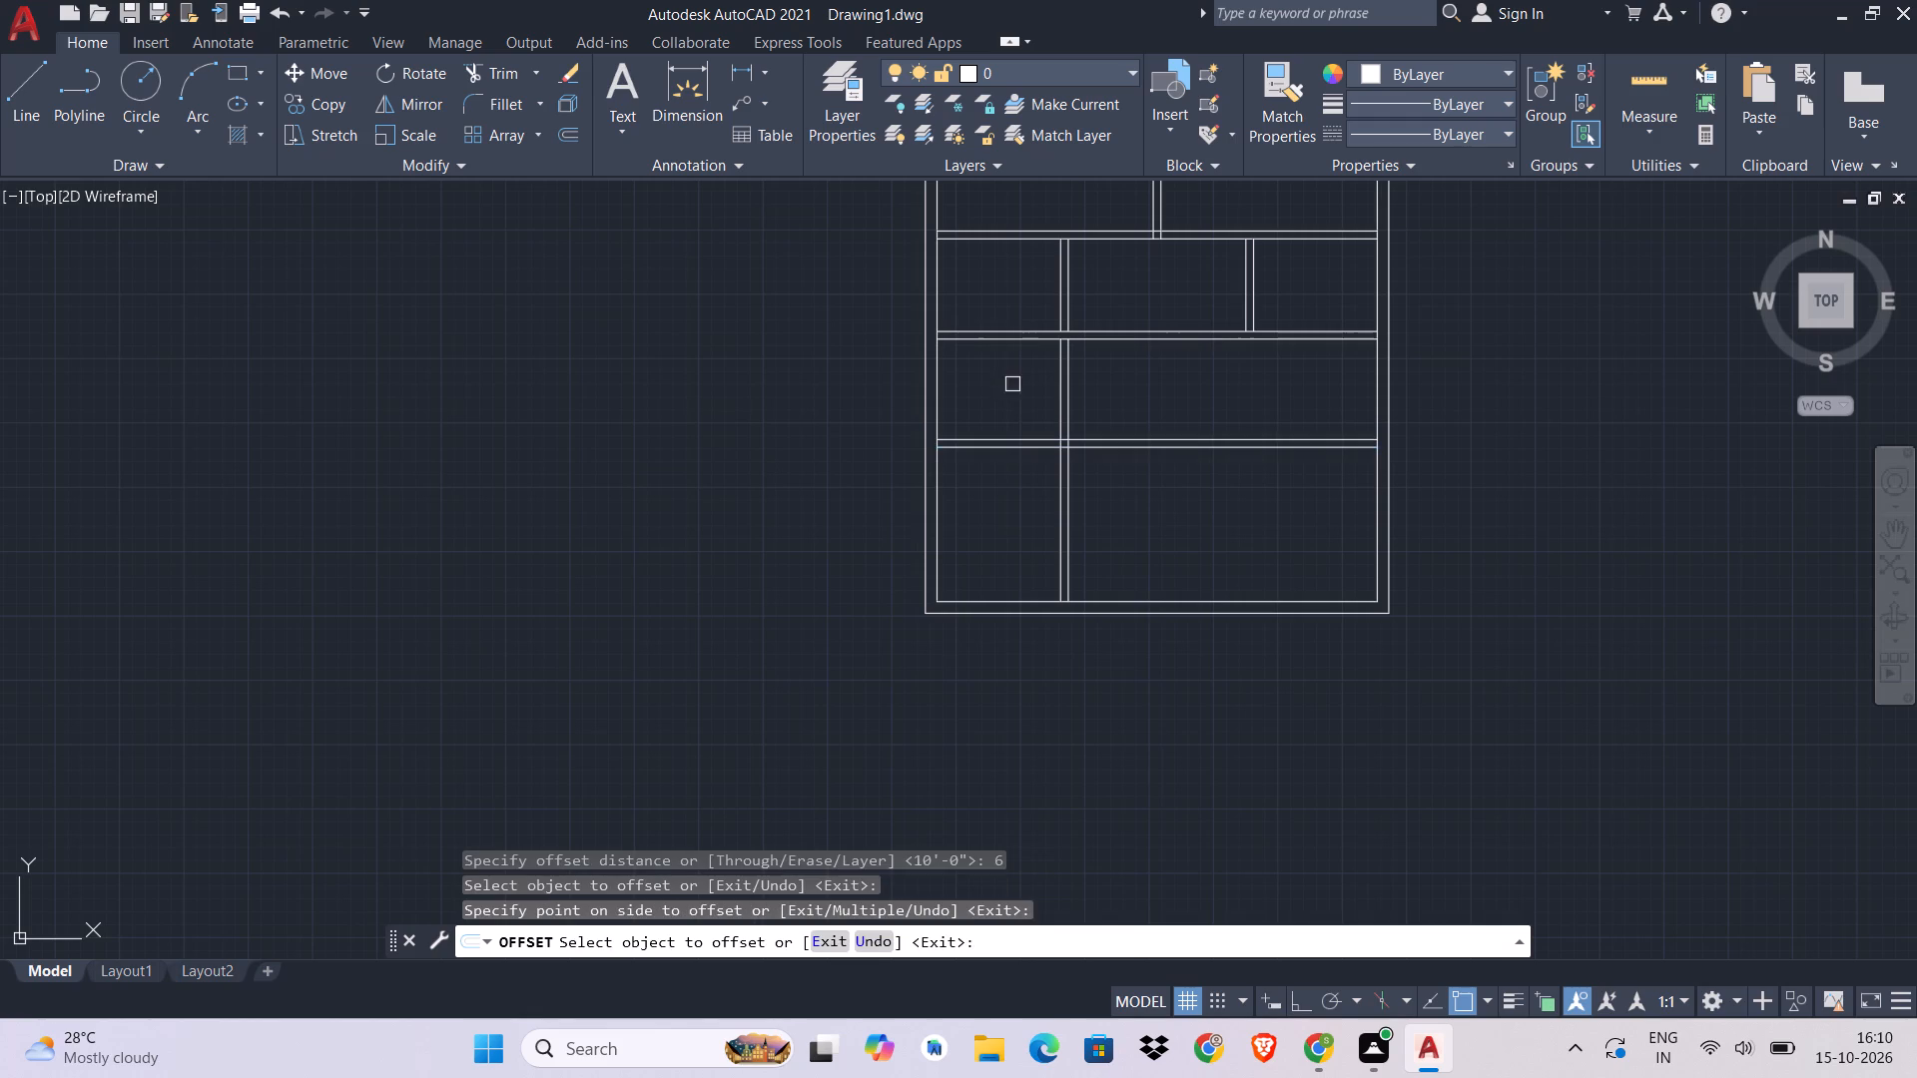
{"action": "key", "text": "Escape"}
Trim away the lower room's two vertical partition lines between the new horizontal partition and the one above it.
{"action": "type", "text": "TR"}
{"action": "key", "text": "space"}
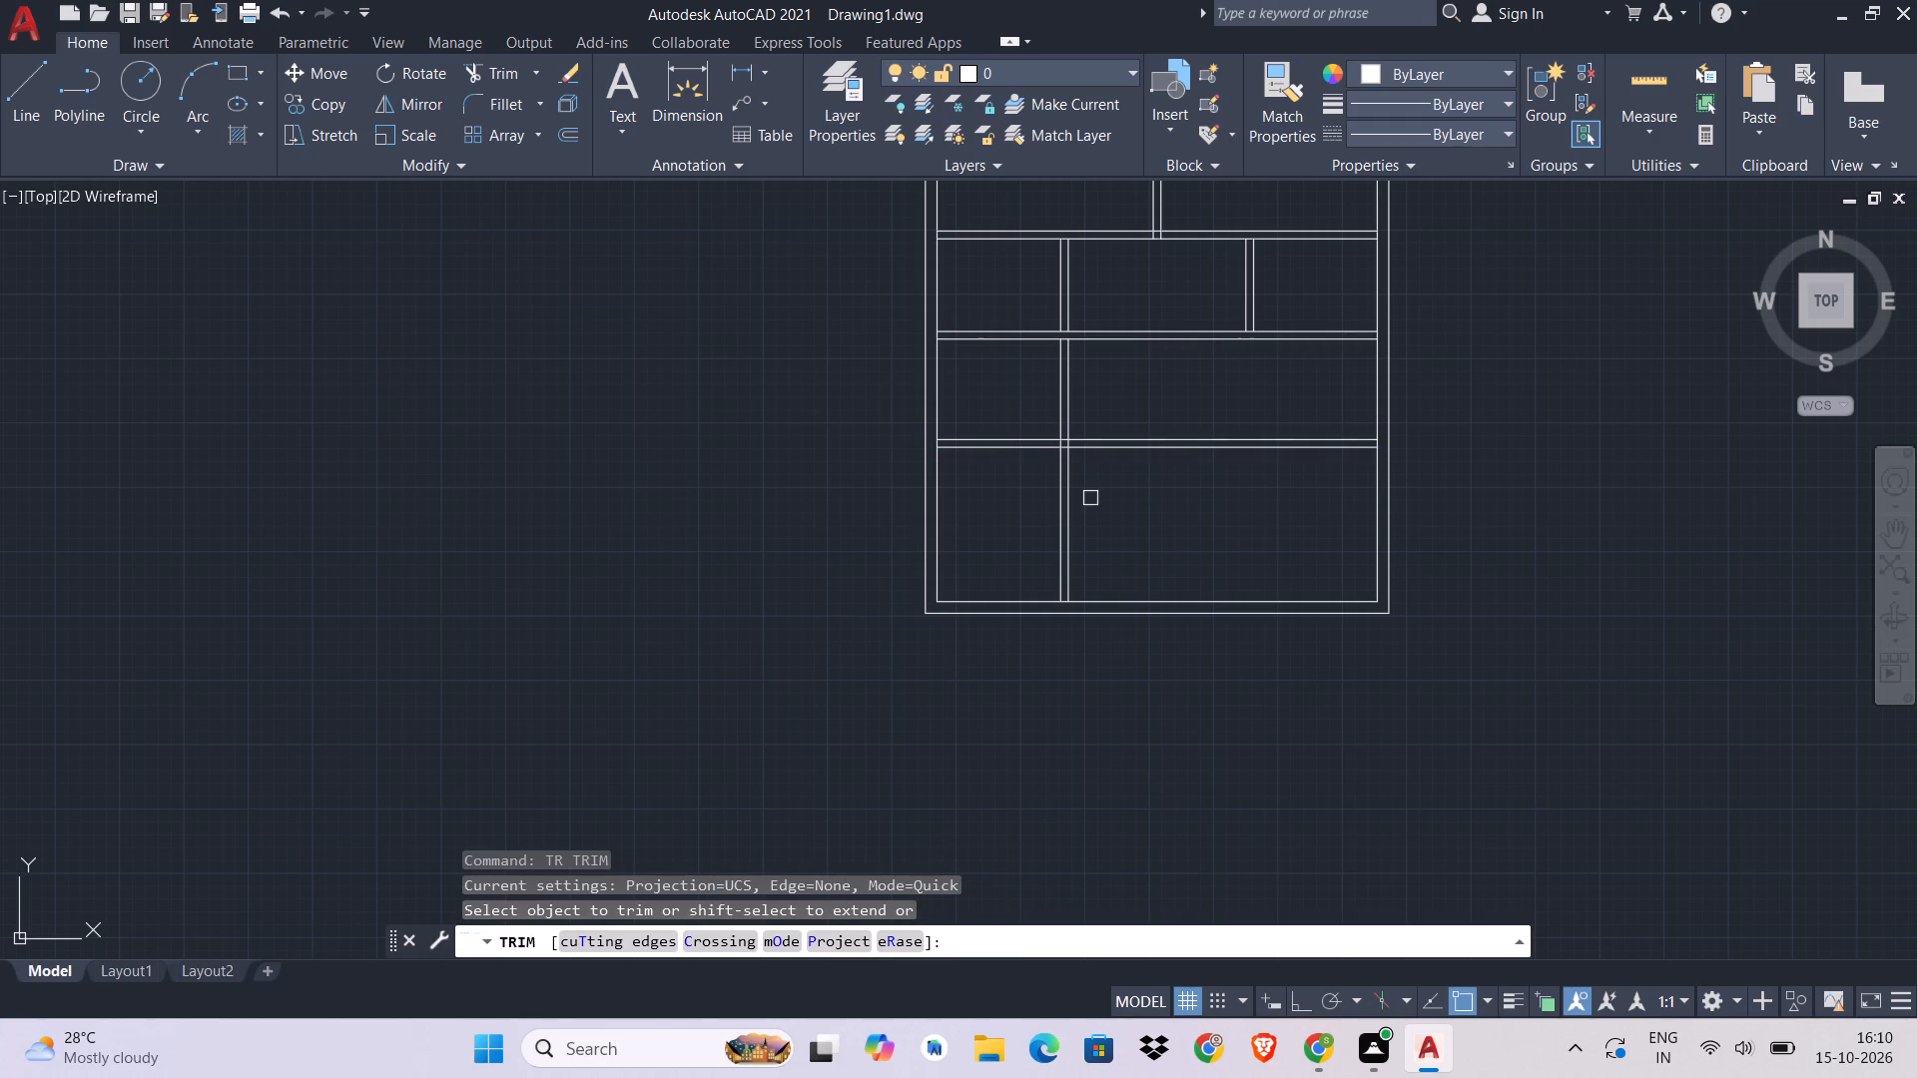
{"action": "middle_click_drag", "start_coordinate": [1109, 455], "coordinate": [1079, 508]}
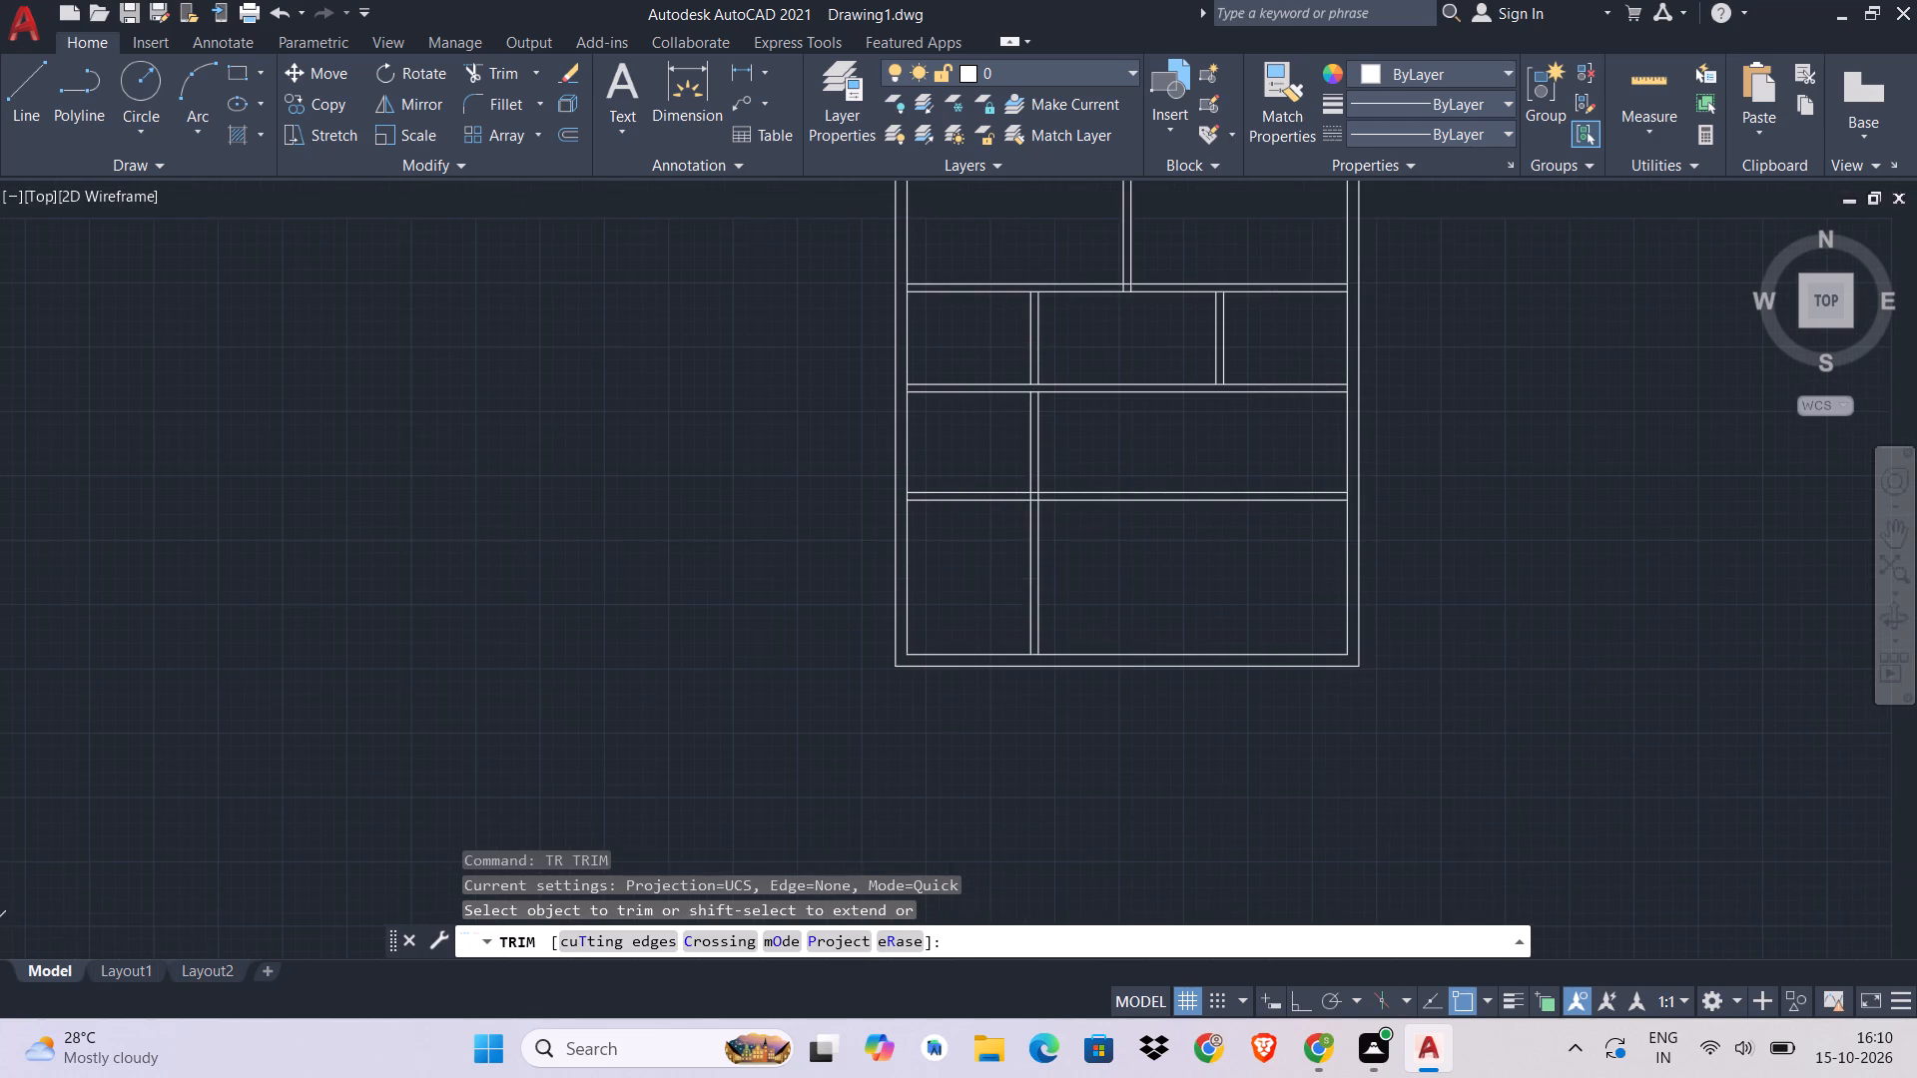
{"action": "left_click", "coordinate": [1029, 416]}
{"action": "left_click", "coordinate": [1046, 448]}
{"action": "left_click", "coordinate": [943, 432]}
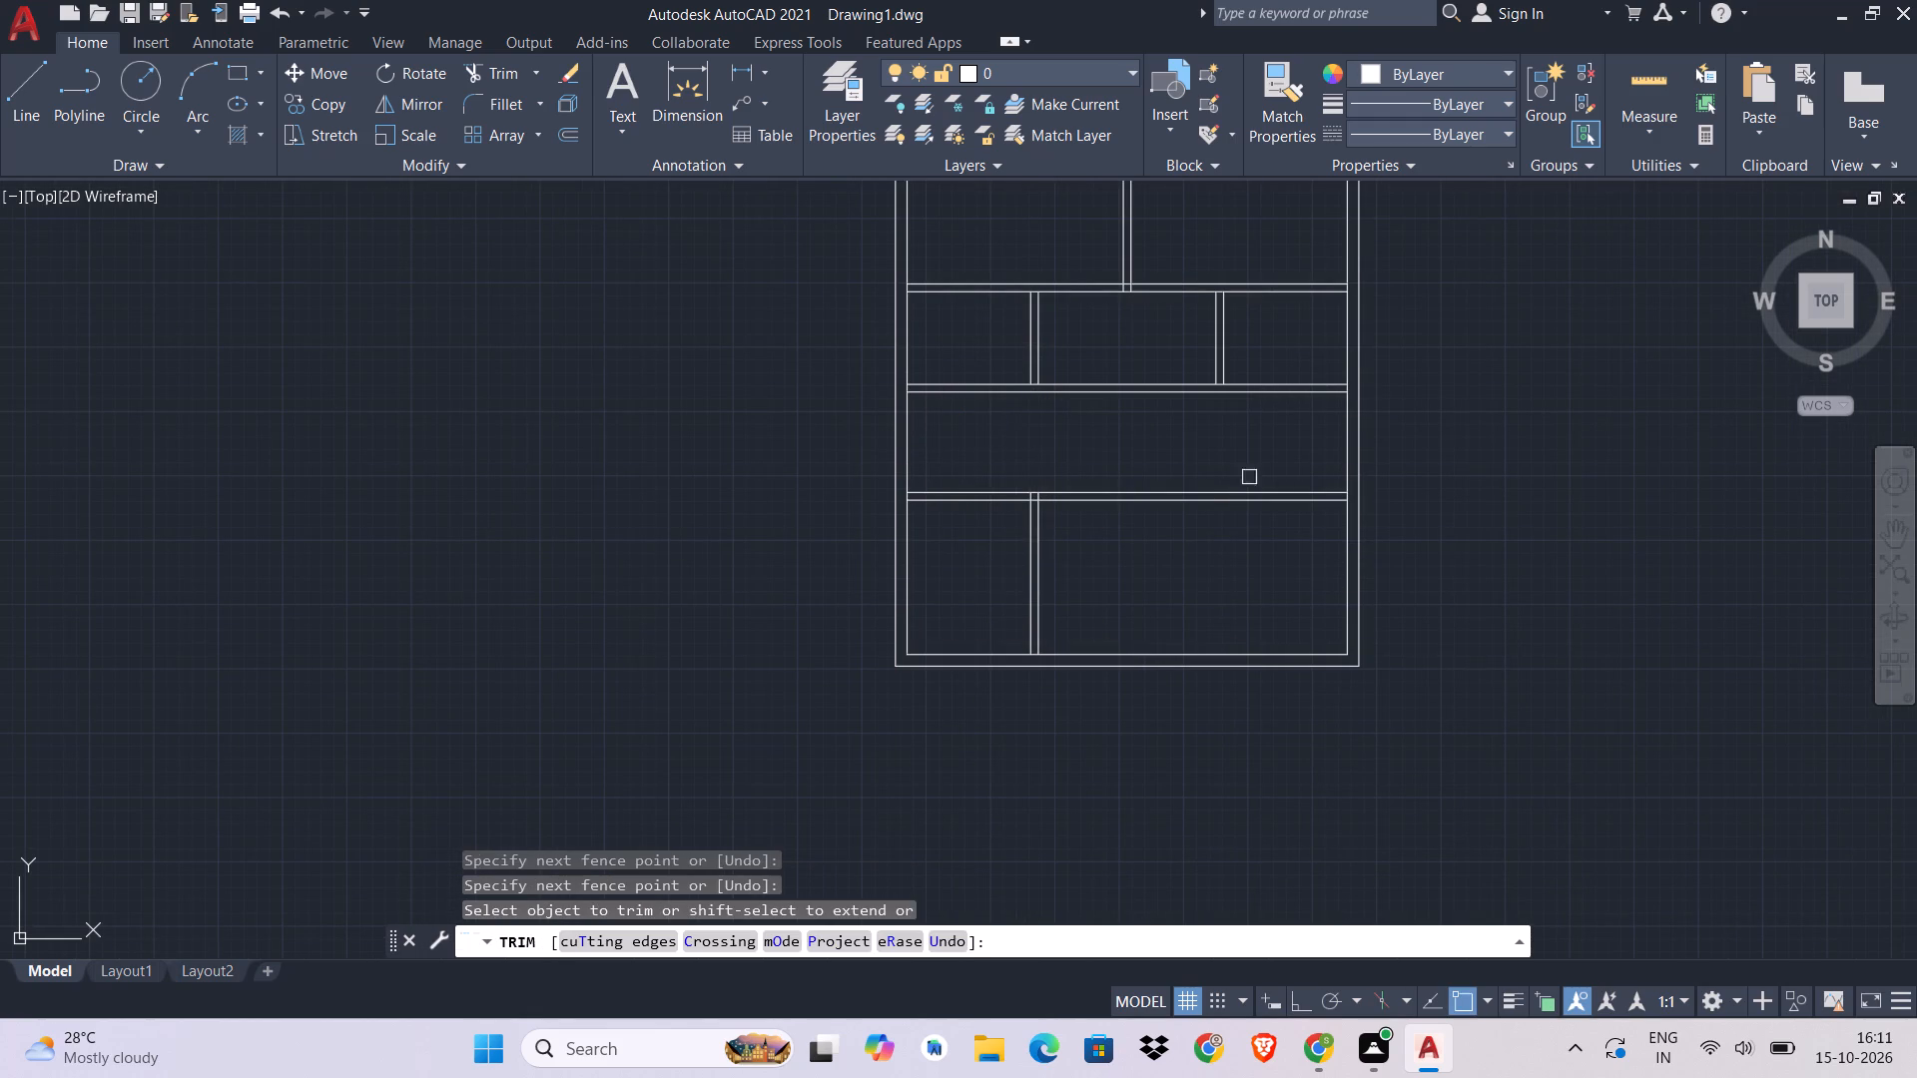
{"action": "key", "text": "Escape"}
{"action": "key", "text": "Escape"}
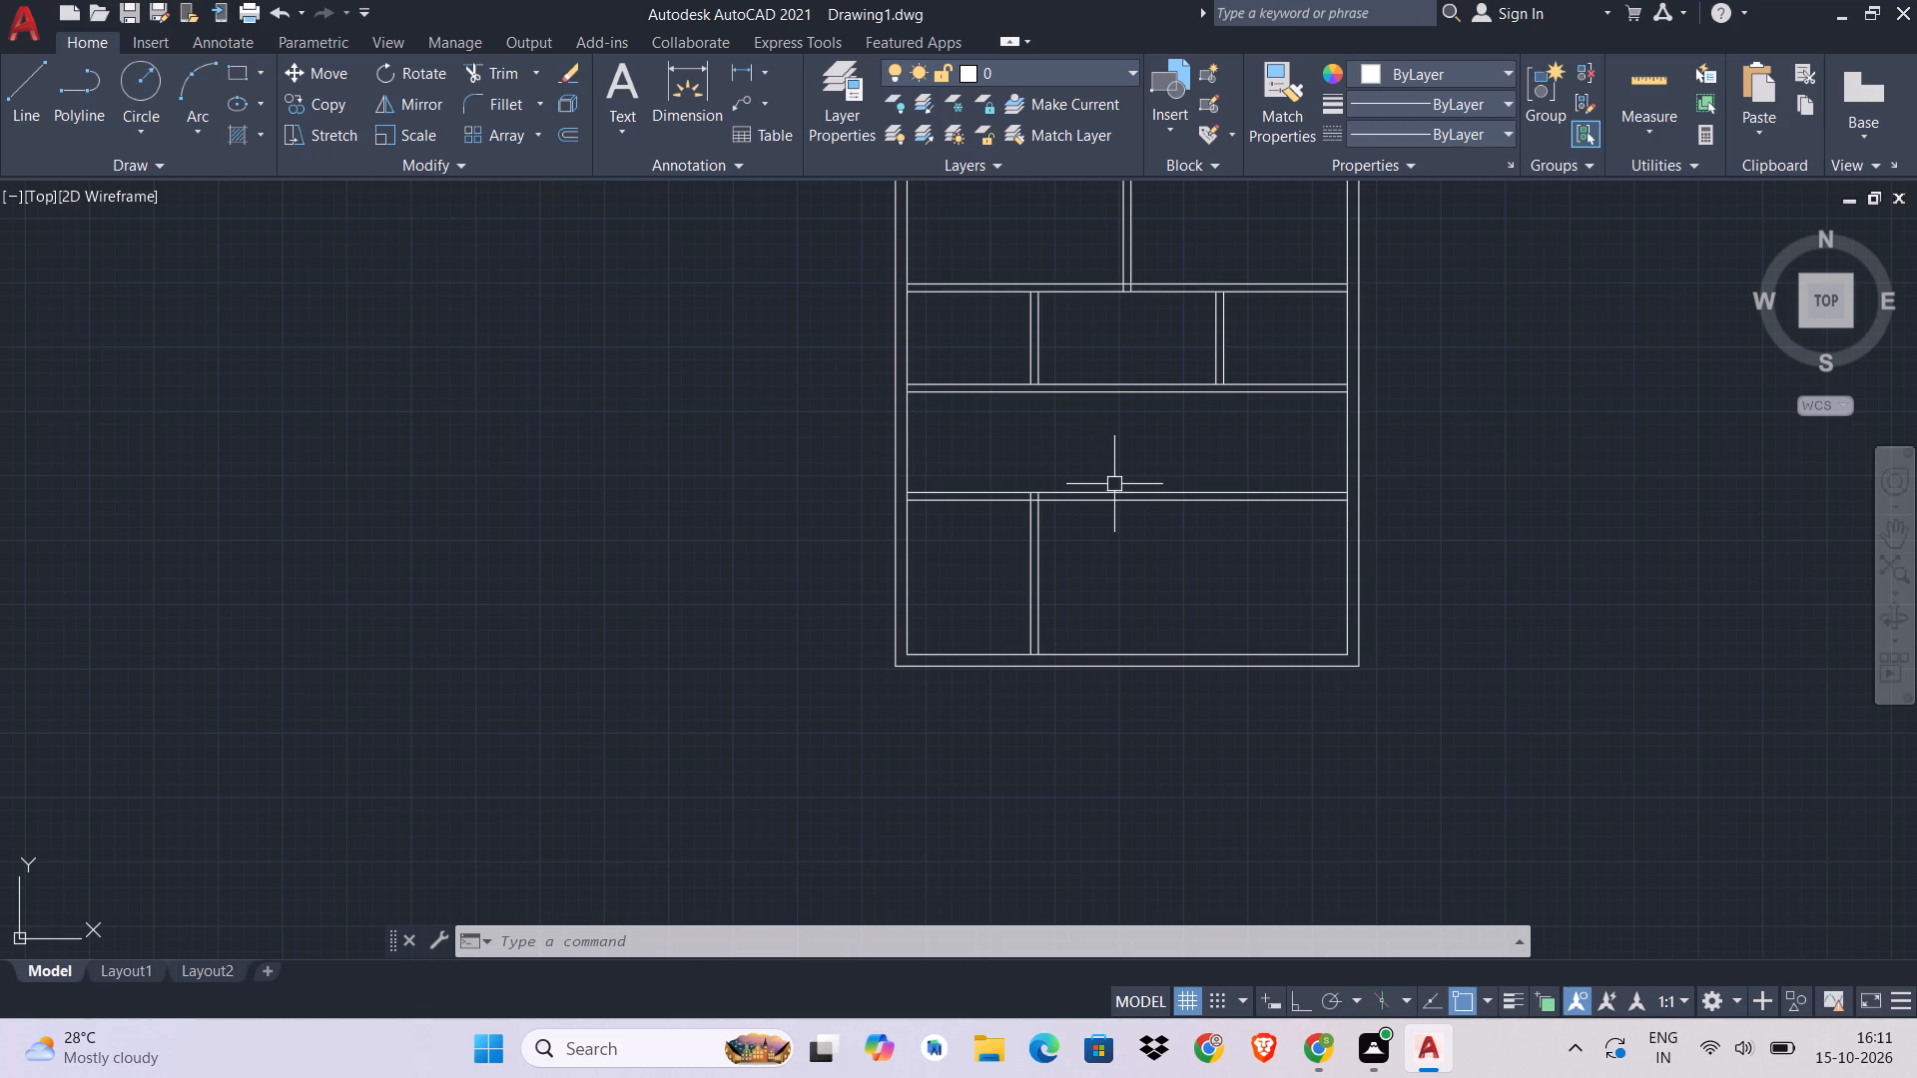
{"action": "key", "text": "Escape"}
{"action": "key", "text": "Escape"}
{"action": "key", "text": "Escape"}
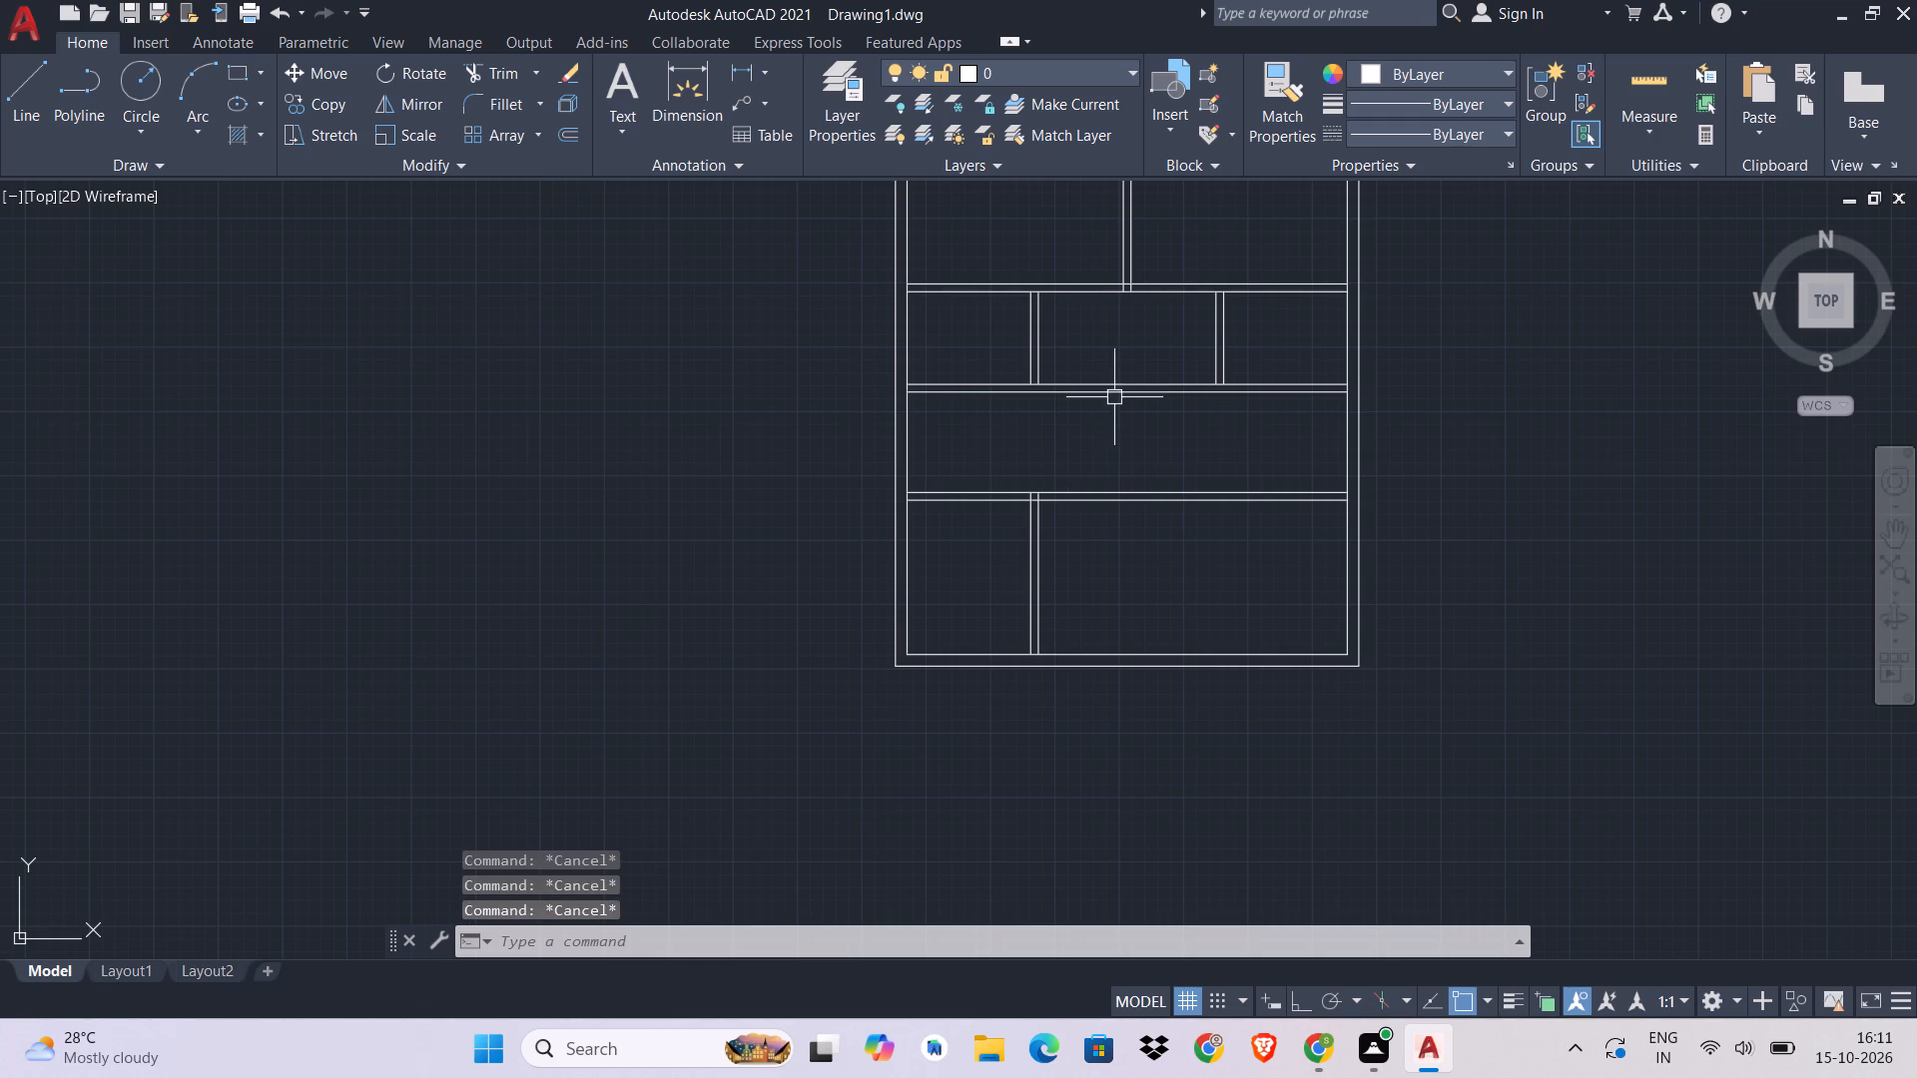
Offset the right line of the bottom row's vertical partition 8' to the right.
{"action": "key", "text": "o"}
{"action": "key", "text": "space"}
{"action": "type", "text": "1"}
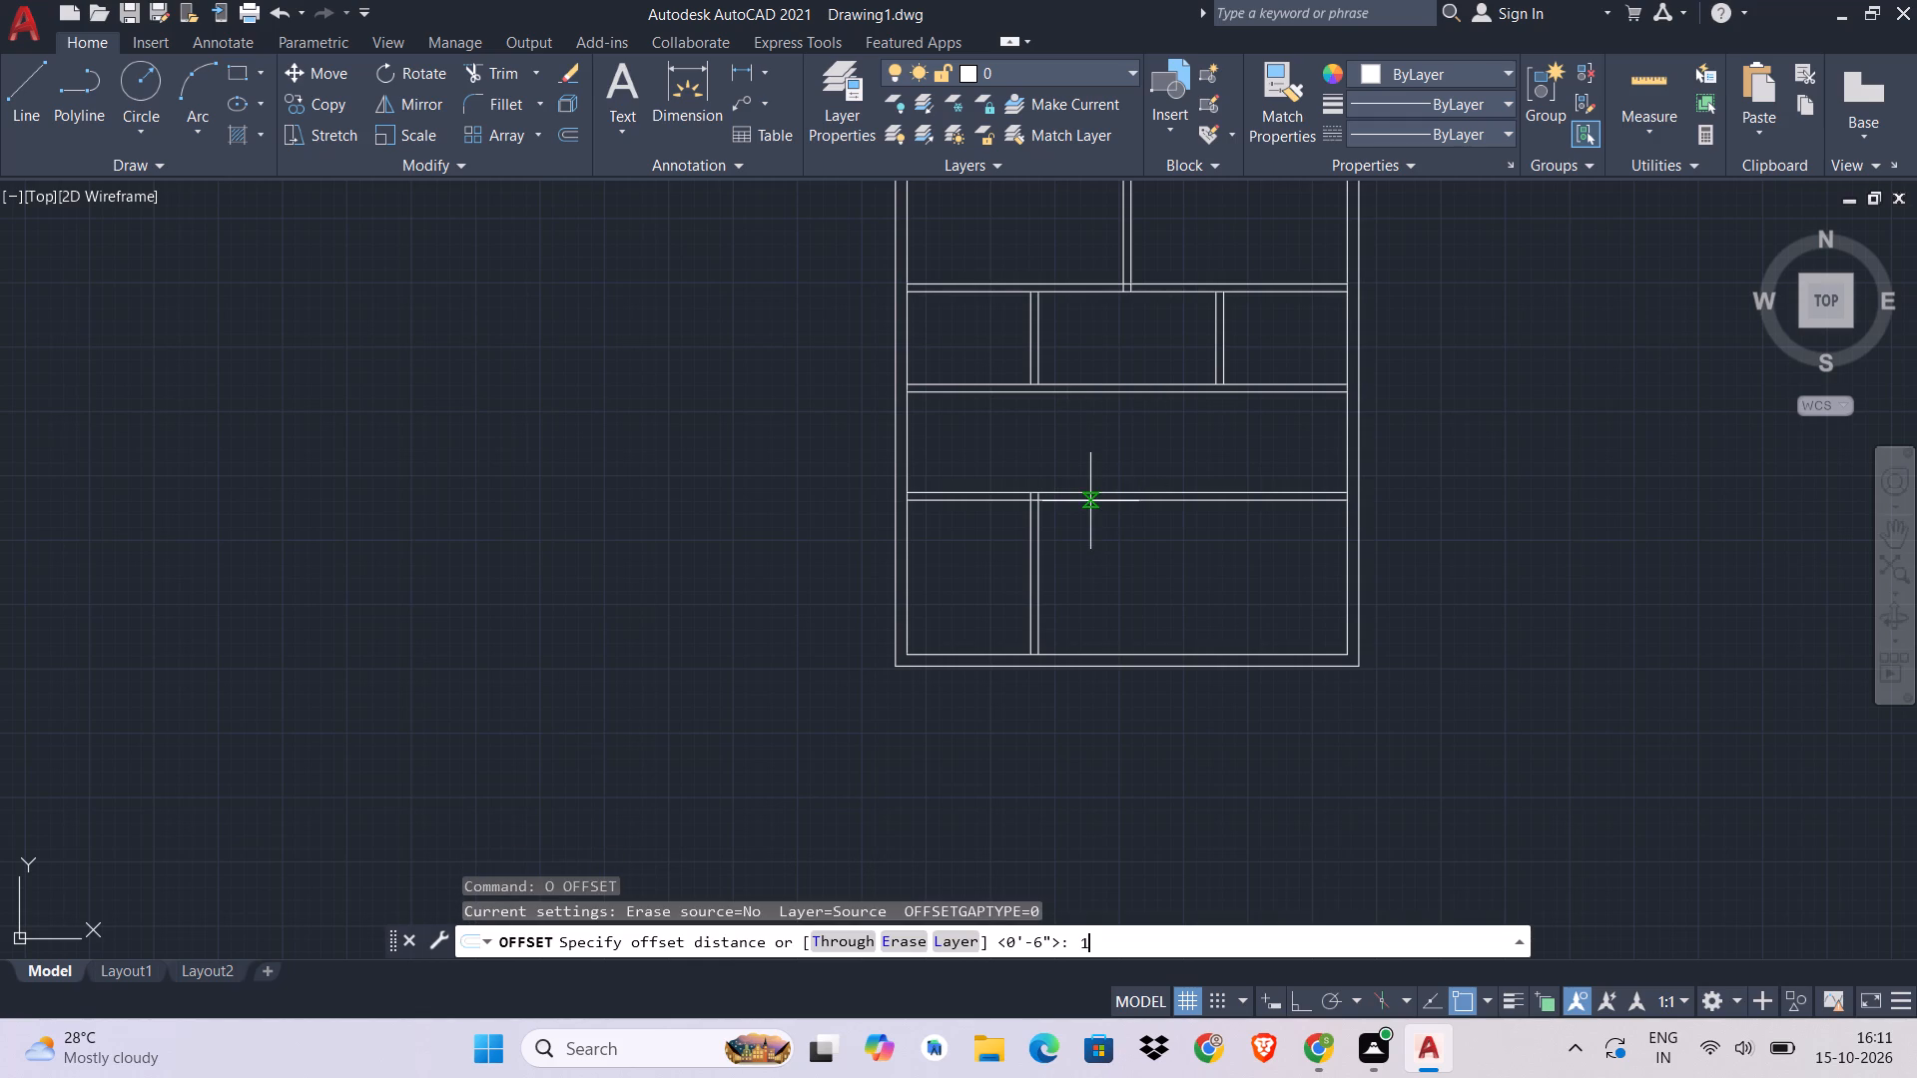
{"action": "key", "text": "BackSpace"}
{"action": "type", "text": "8'"}
{"action": "key", "text": "Return"}
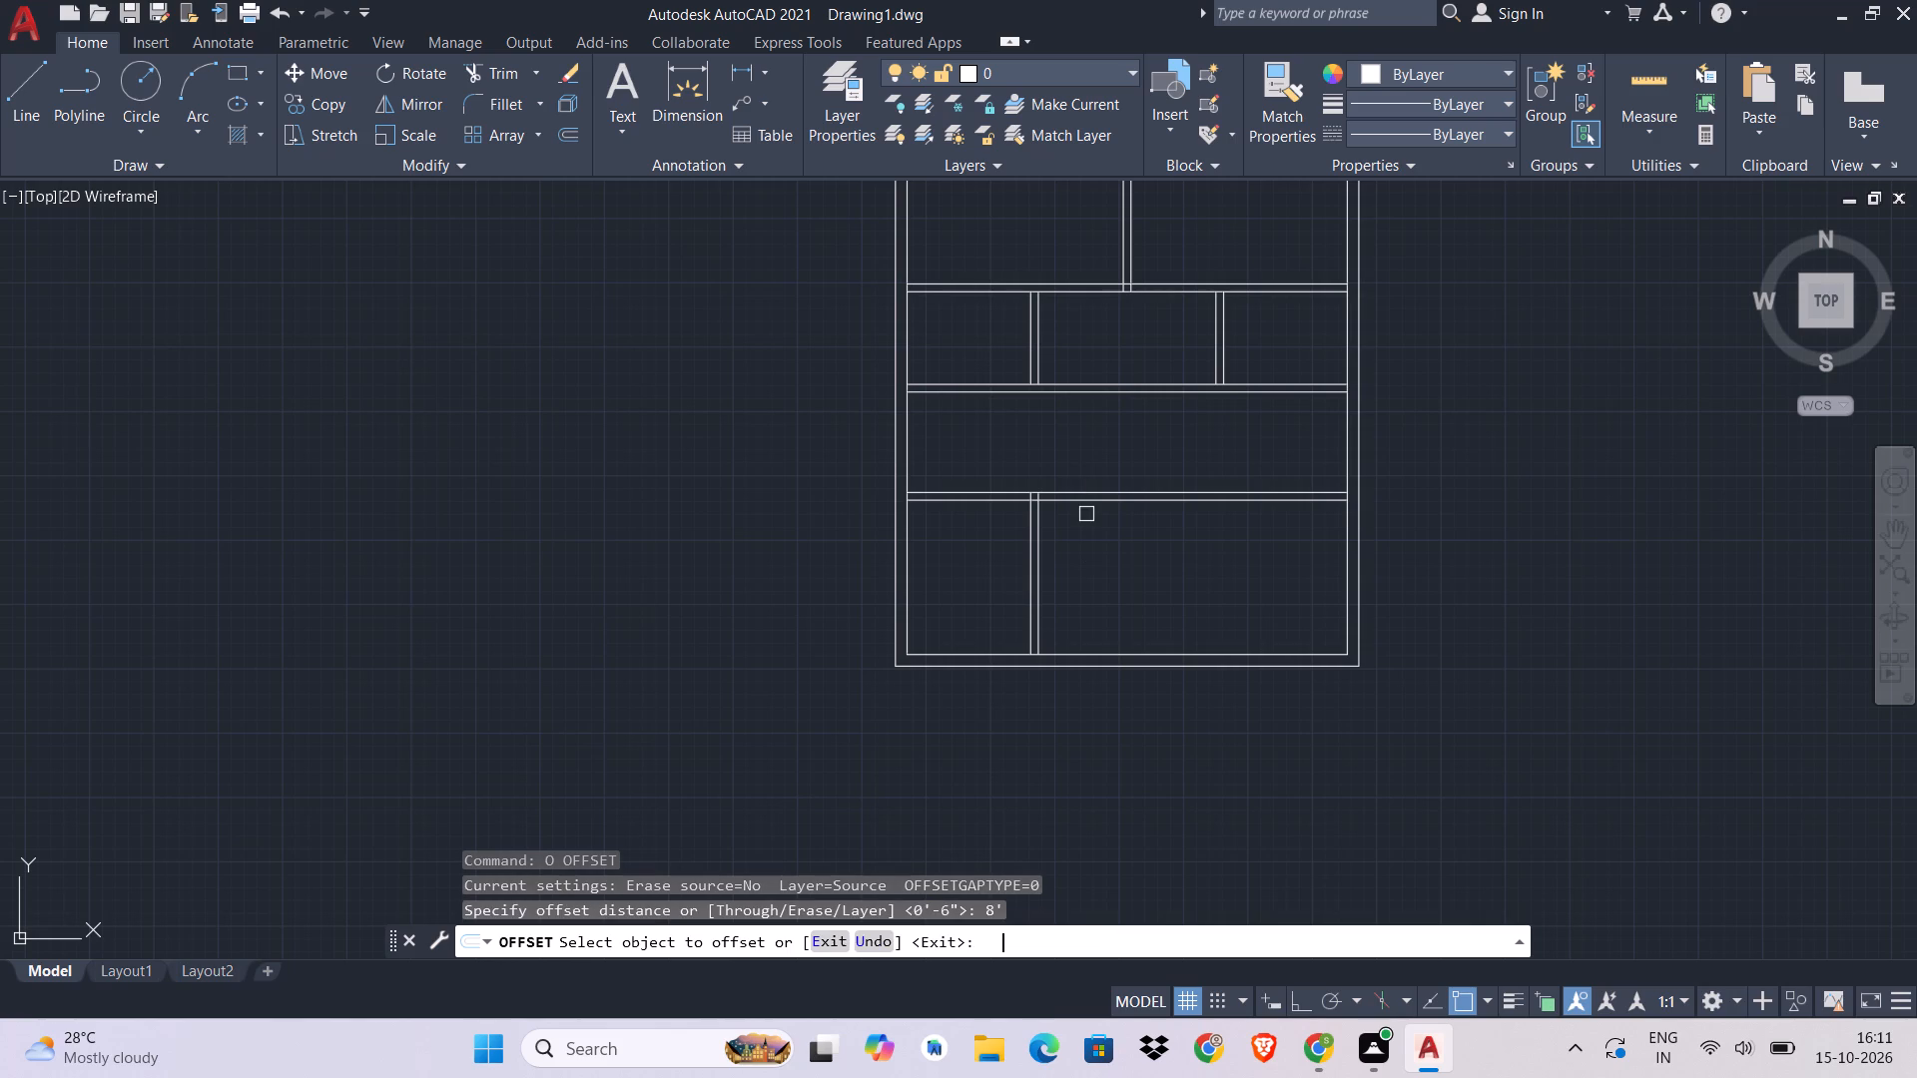
{"action": "scroll", "coordinate": [1038, 578], "scroll_direction": "up", "scroll_amount": 2}
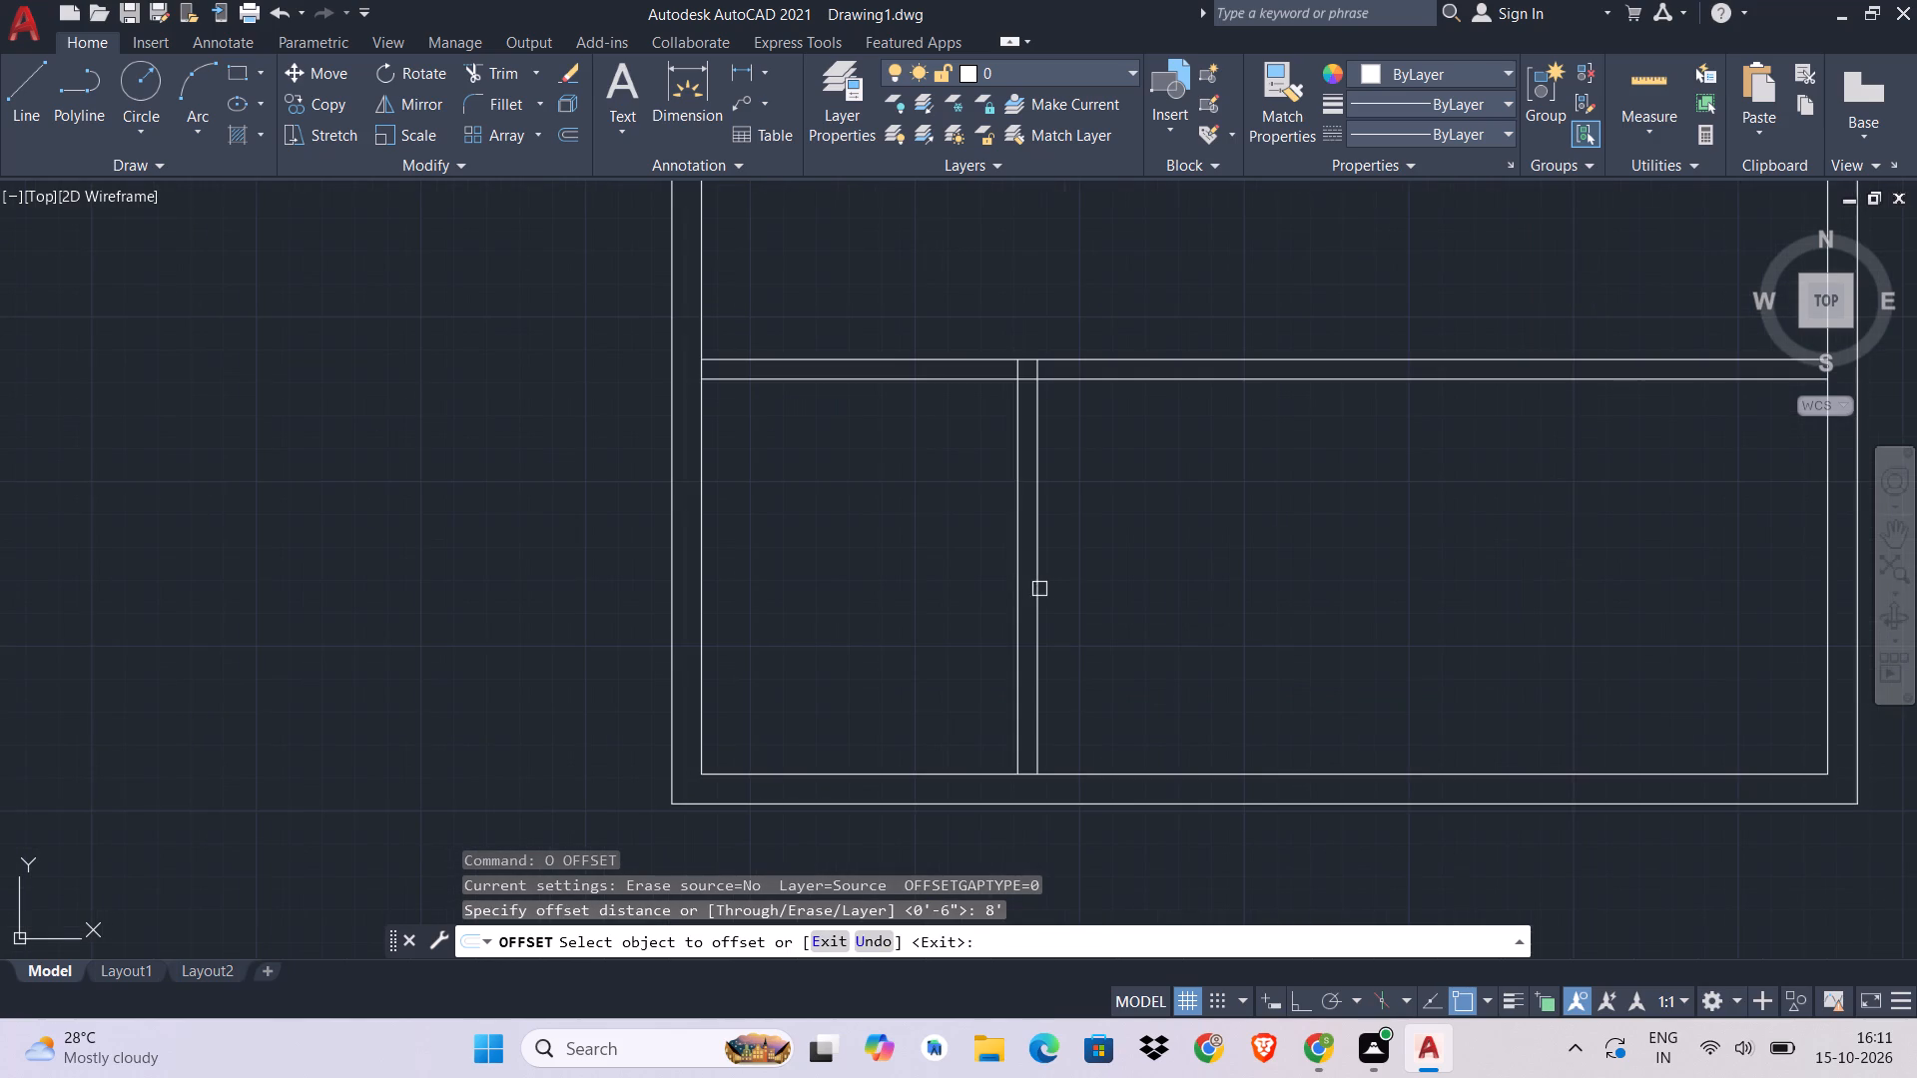
{"action": "left_click", "coordinate": [1036, 591]}
{"action": "left_click", "coordinate": [1480, 597]}
{"action": "key", "text": "Escape"}
Offset the new vertical line in the bottom row 6" to the right to form a second partition.
{"action": "key", "text": "o"}
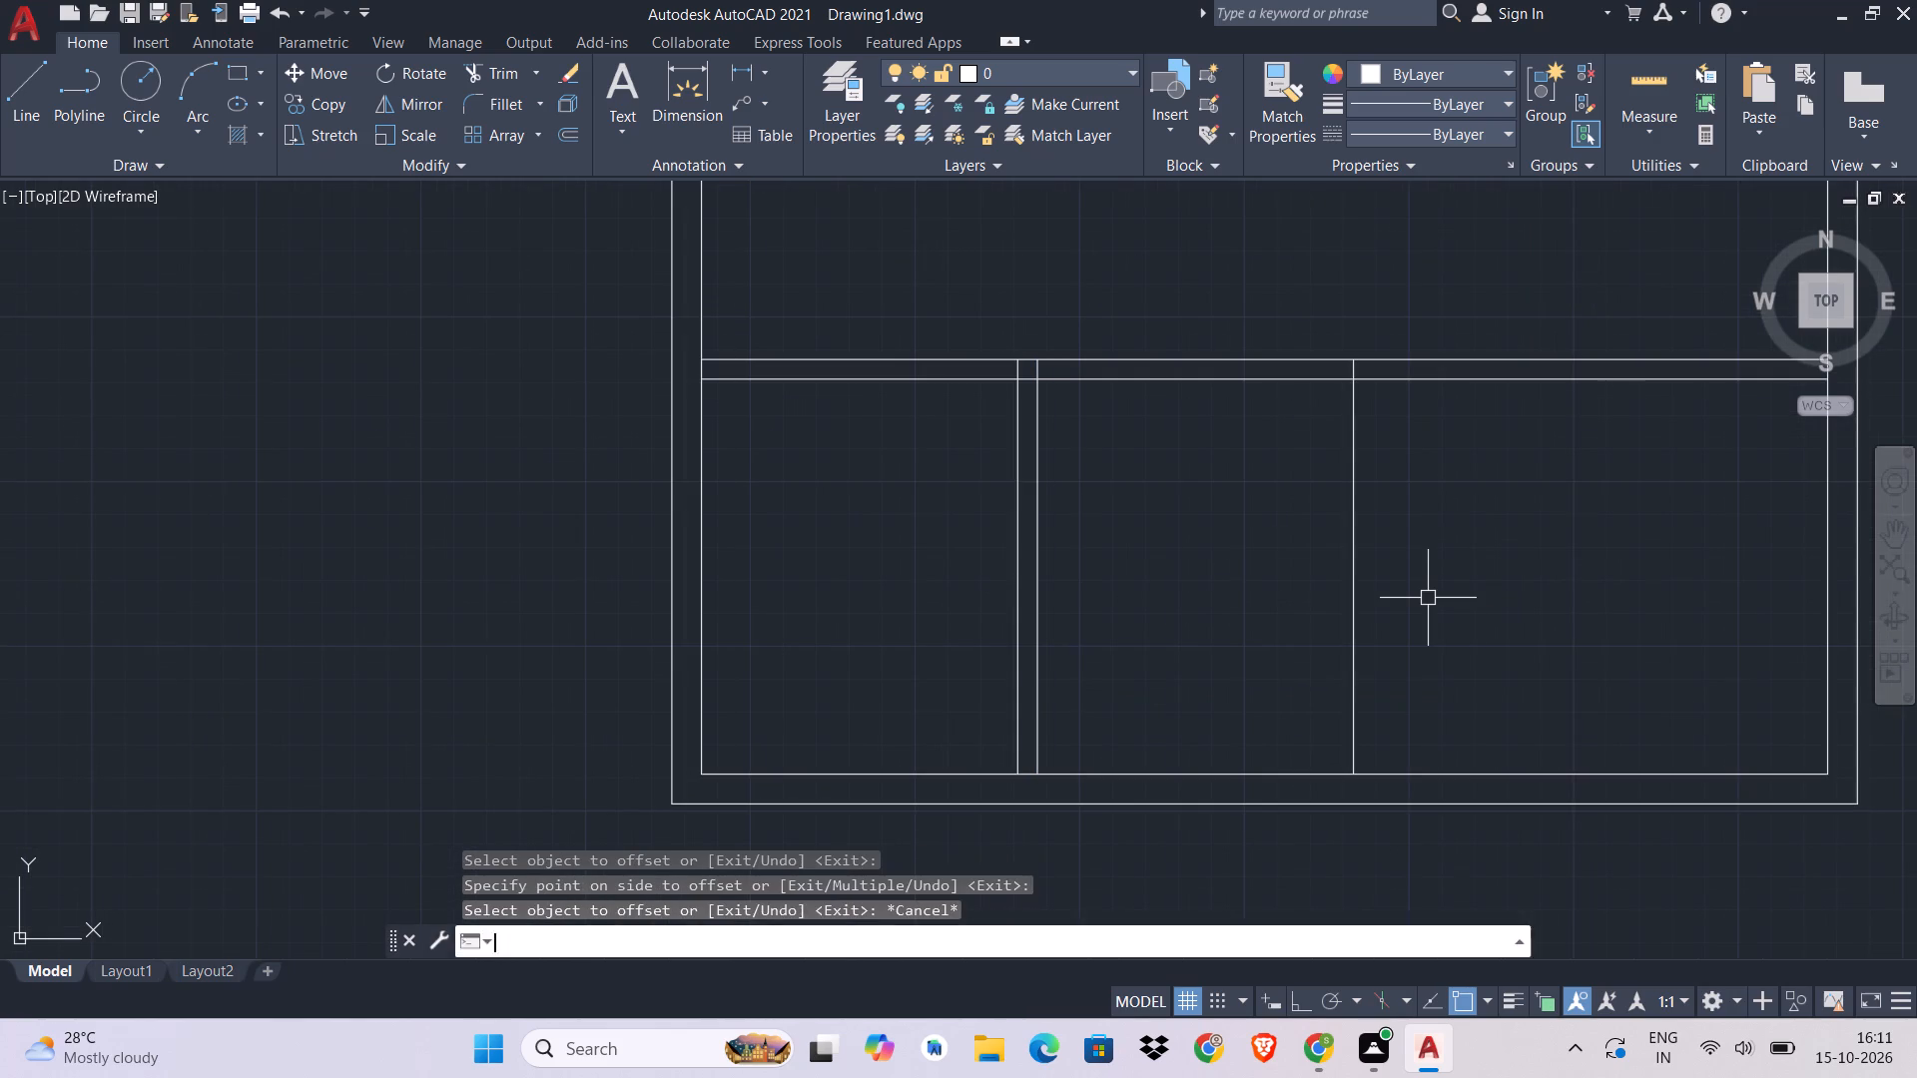
{"action": "key", "text": "space"}
{"action": "type", "text": "6"}
{"action": "key", "text": "space"}
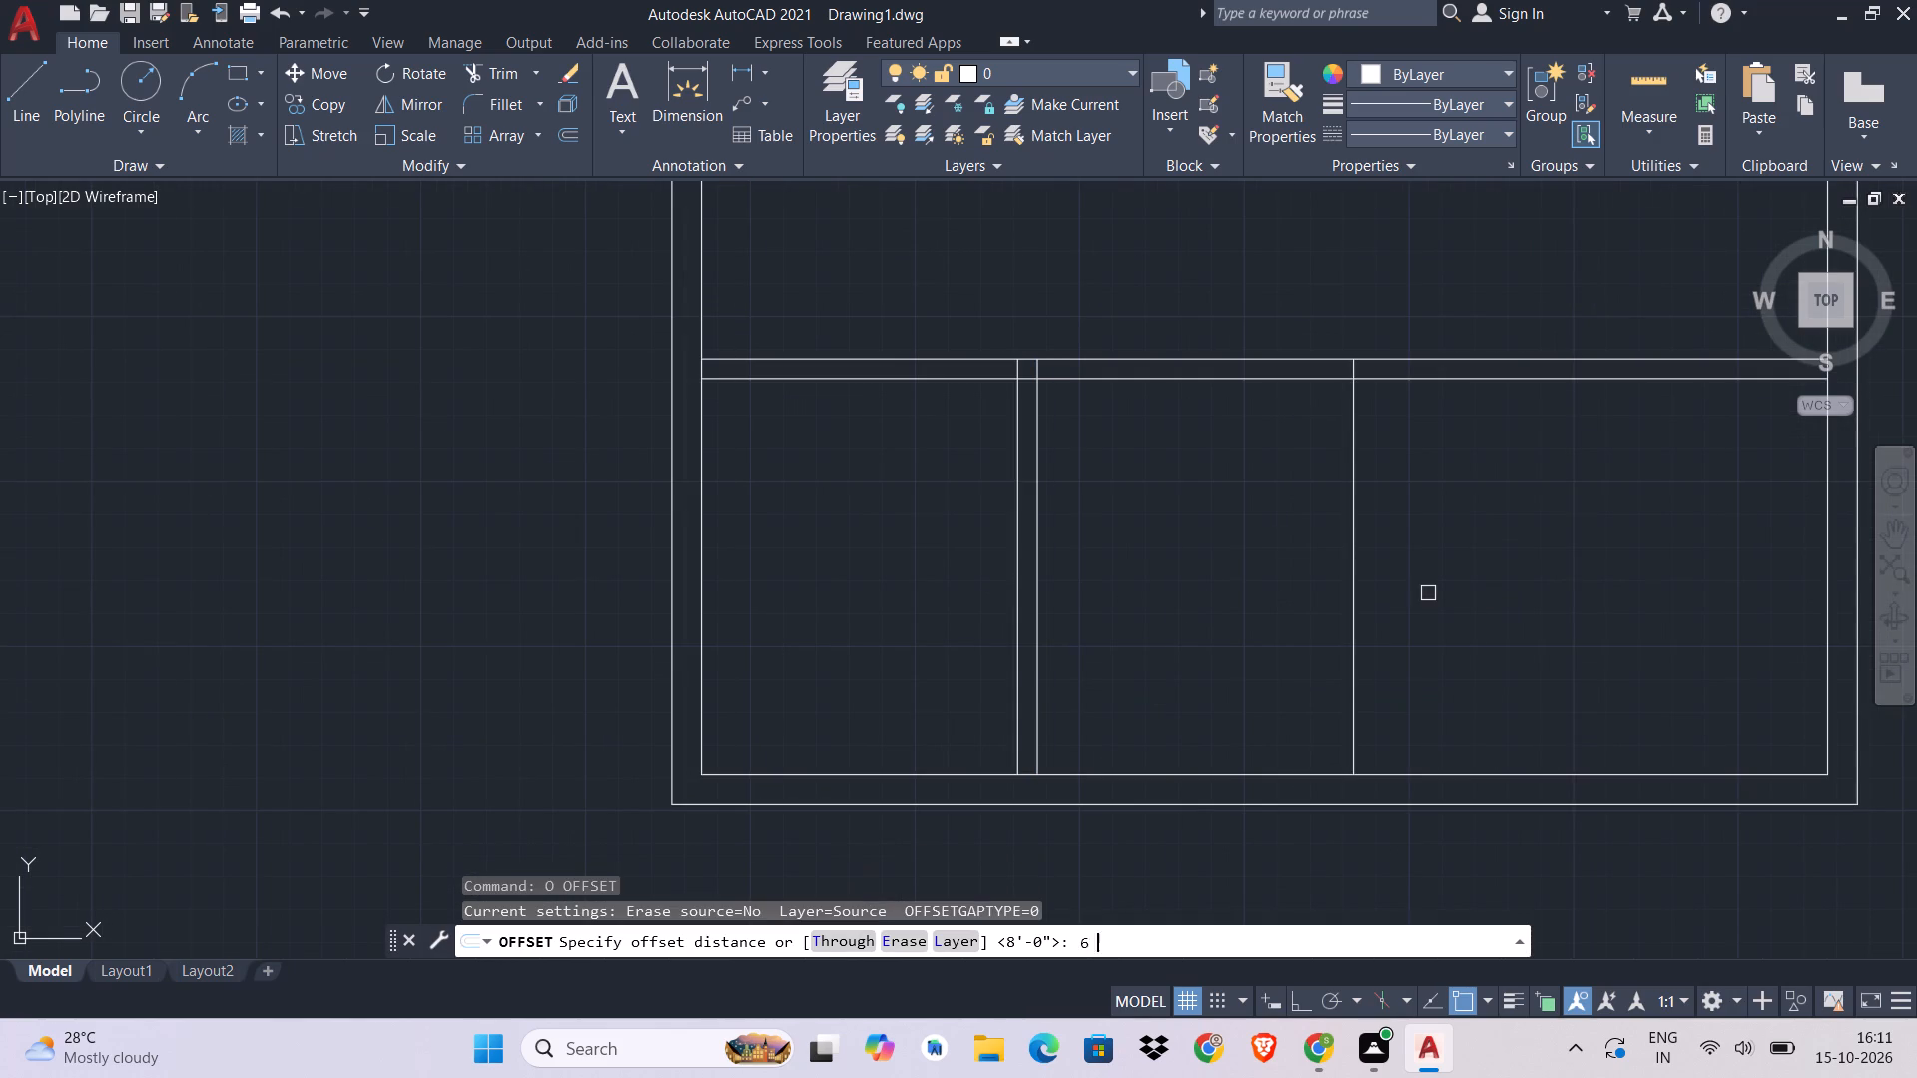
{"action": "left_click", "coordinate": [1358, 685]}
{"action": "left_click", "coordinate": [1365, 684]}
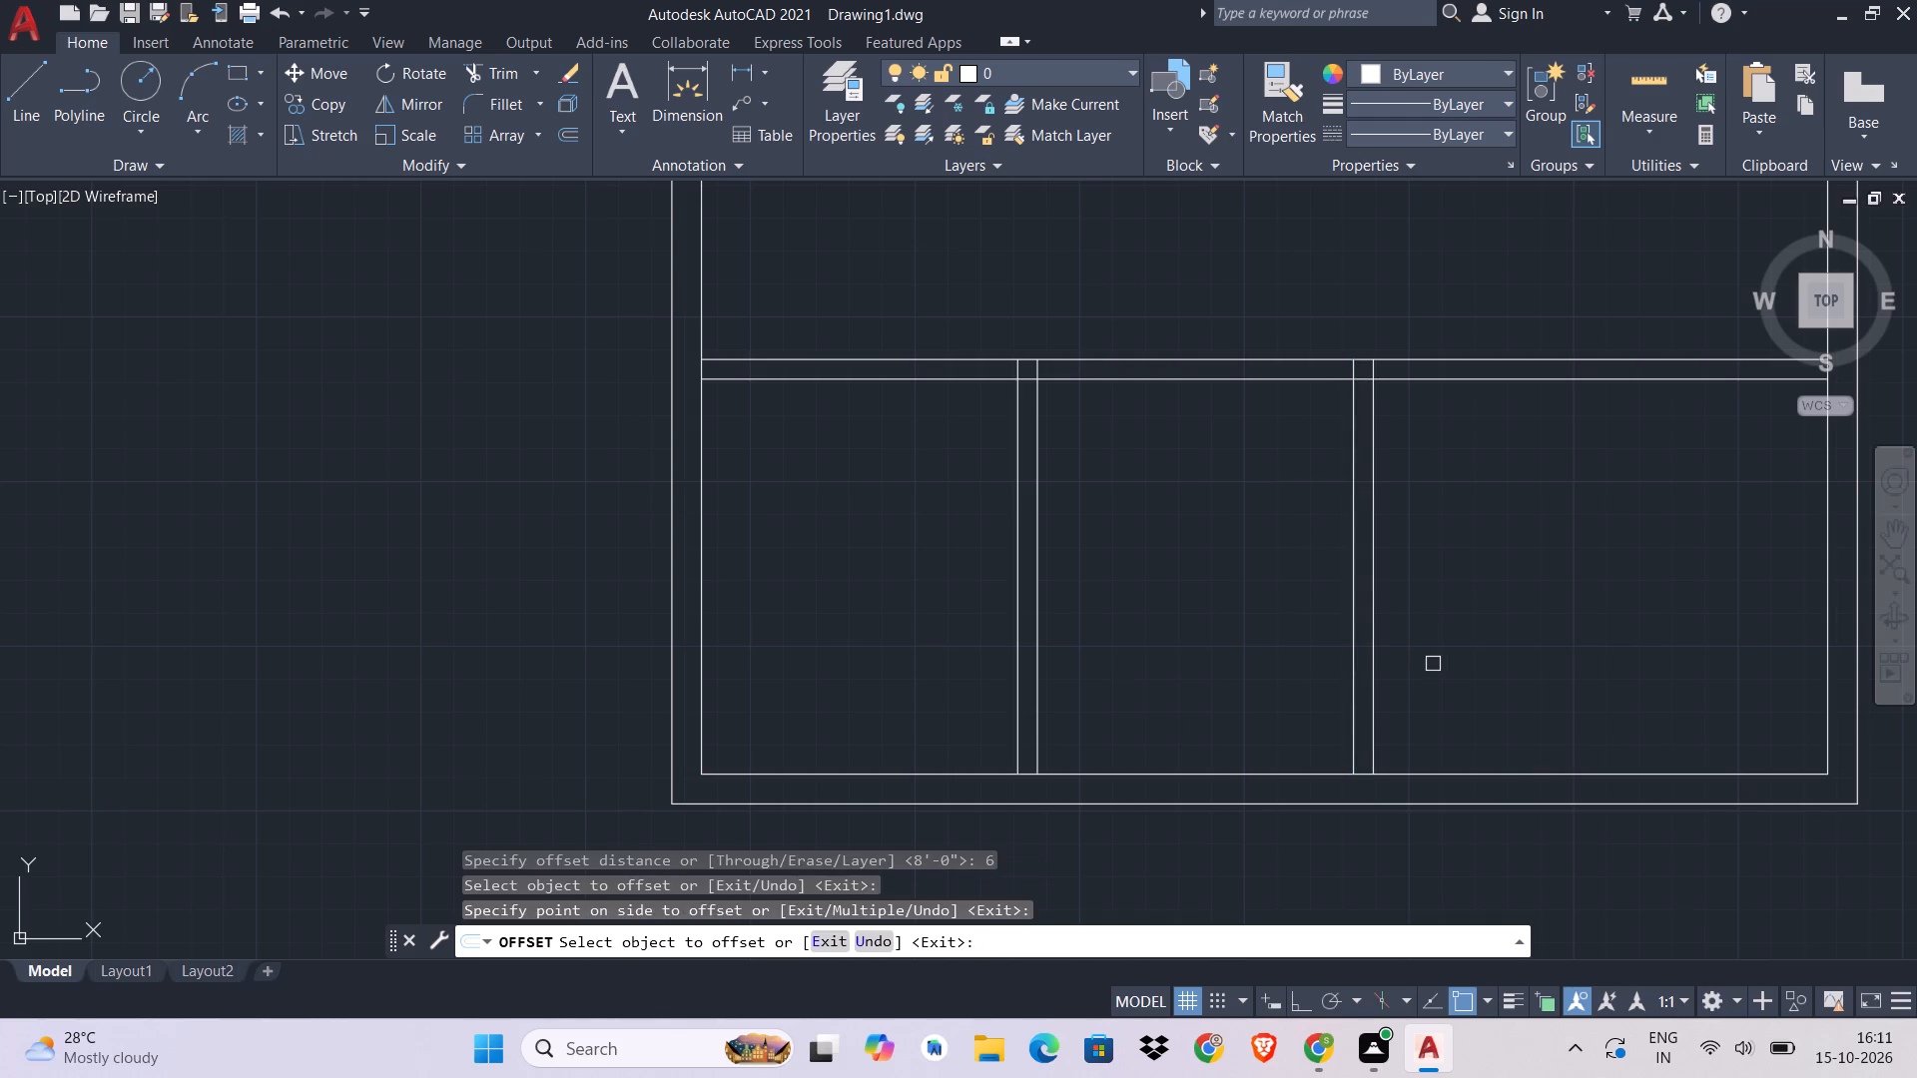
{"action": "key", "text": "Escape"}
{"action": "key", "text": "Escape"}
{"action": "key", "text": "Escape"}
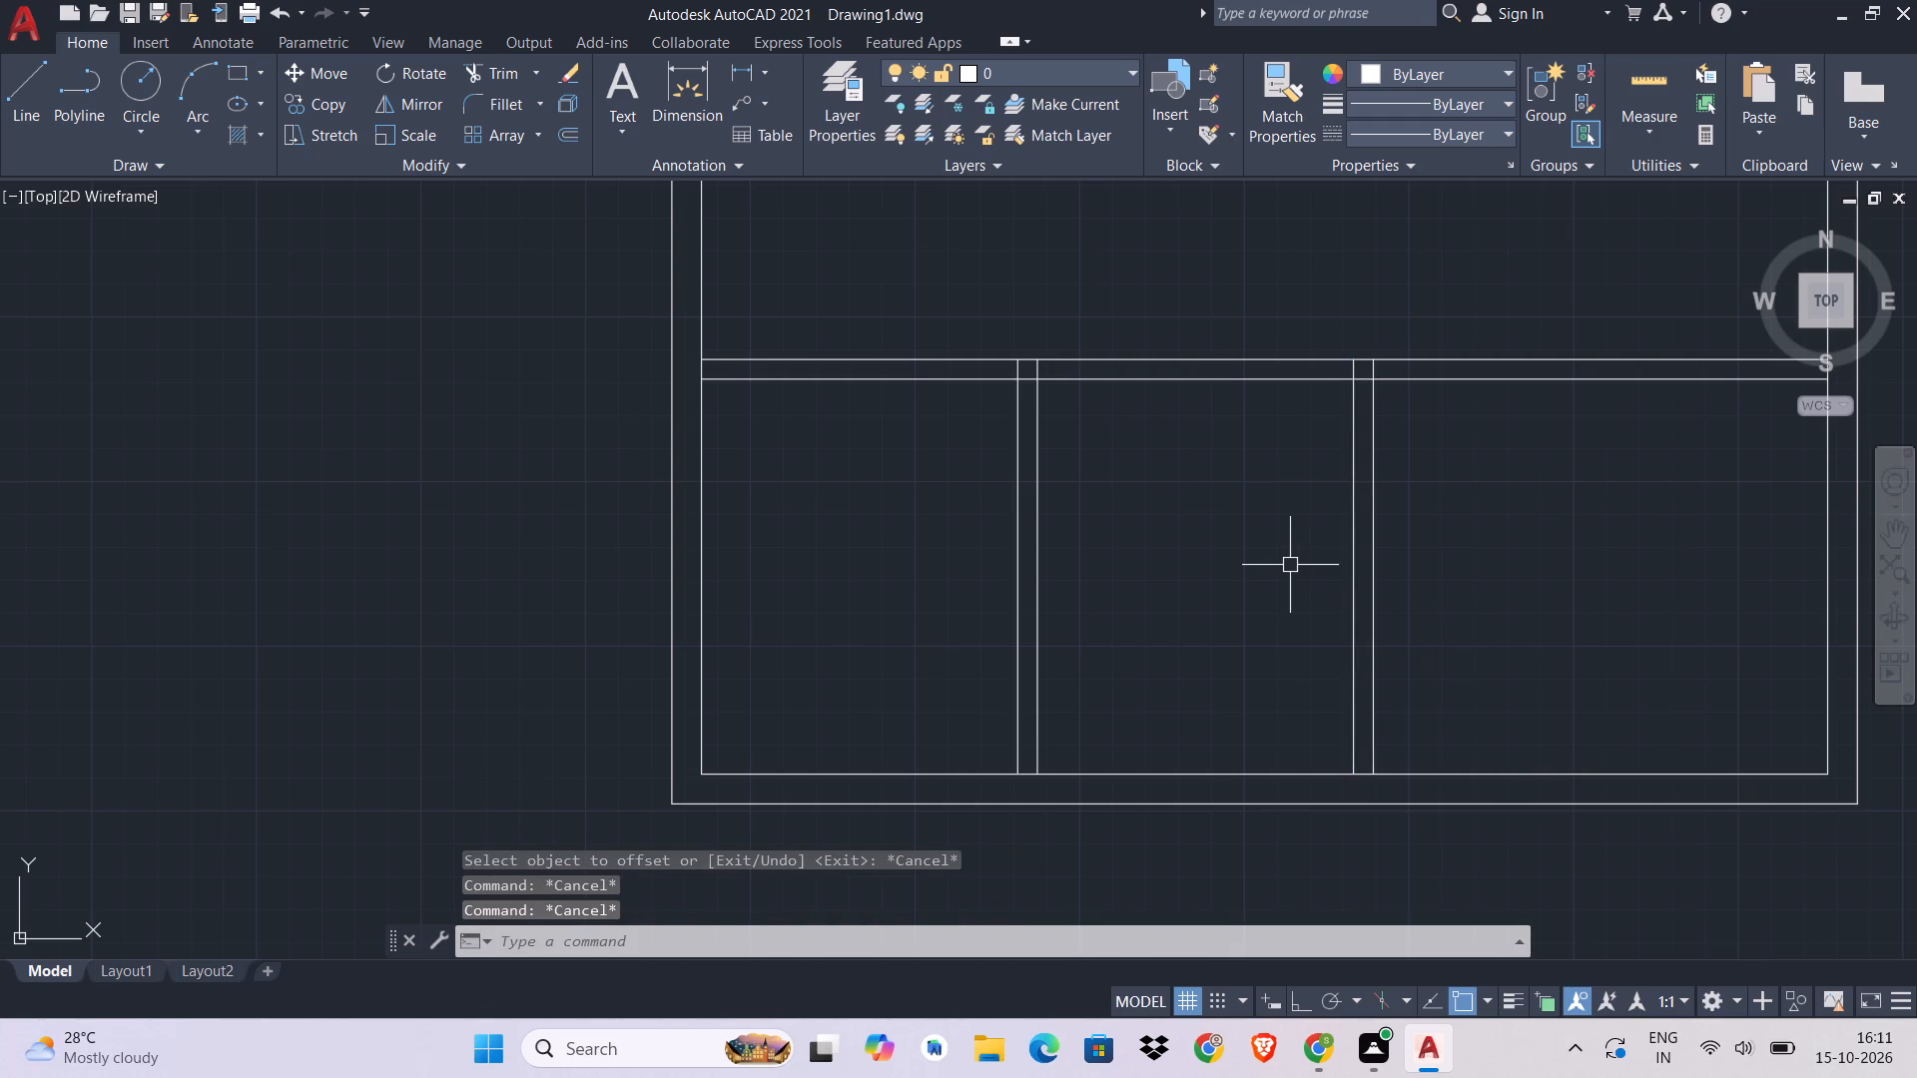
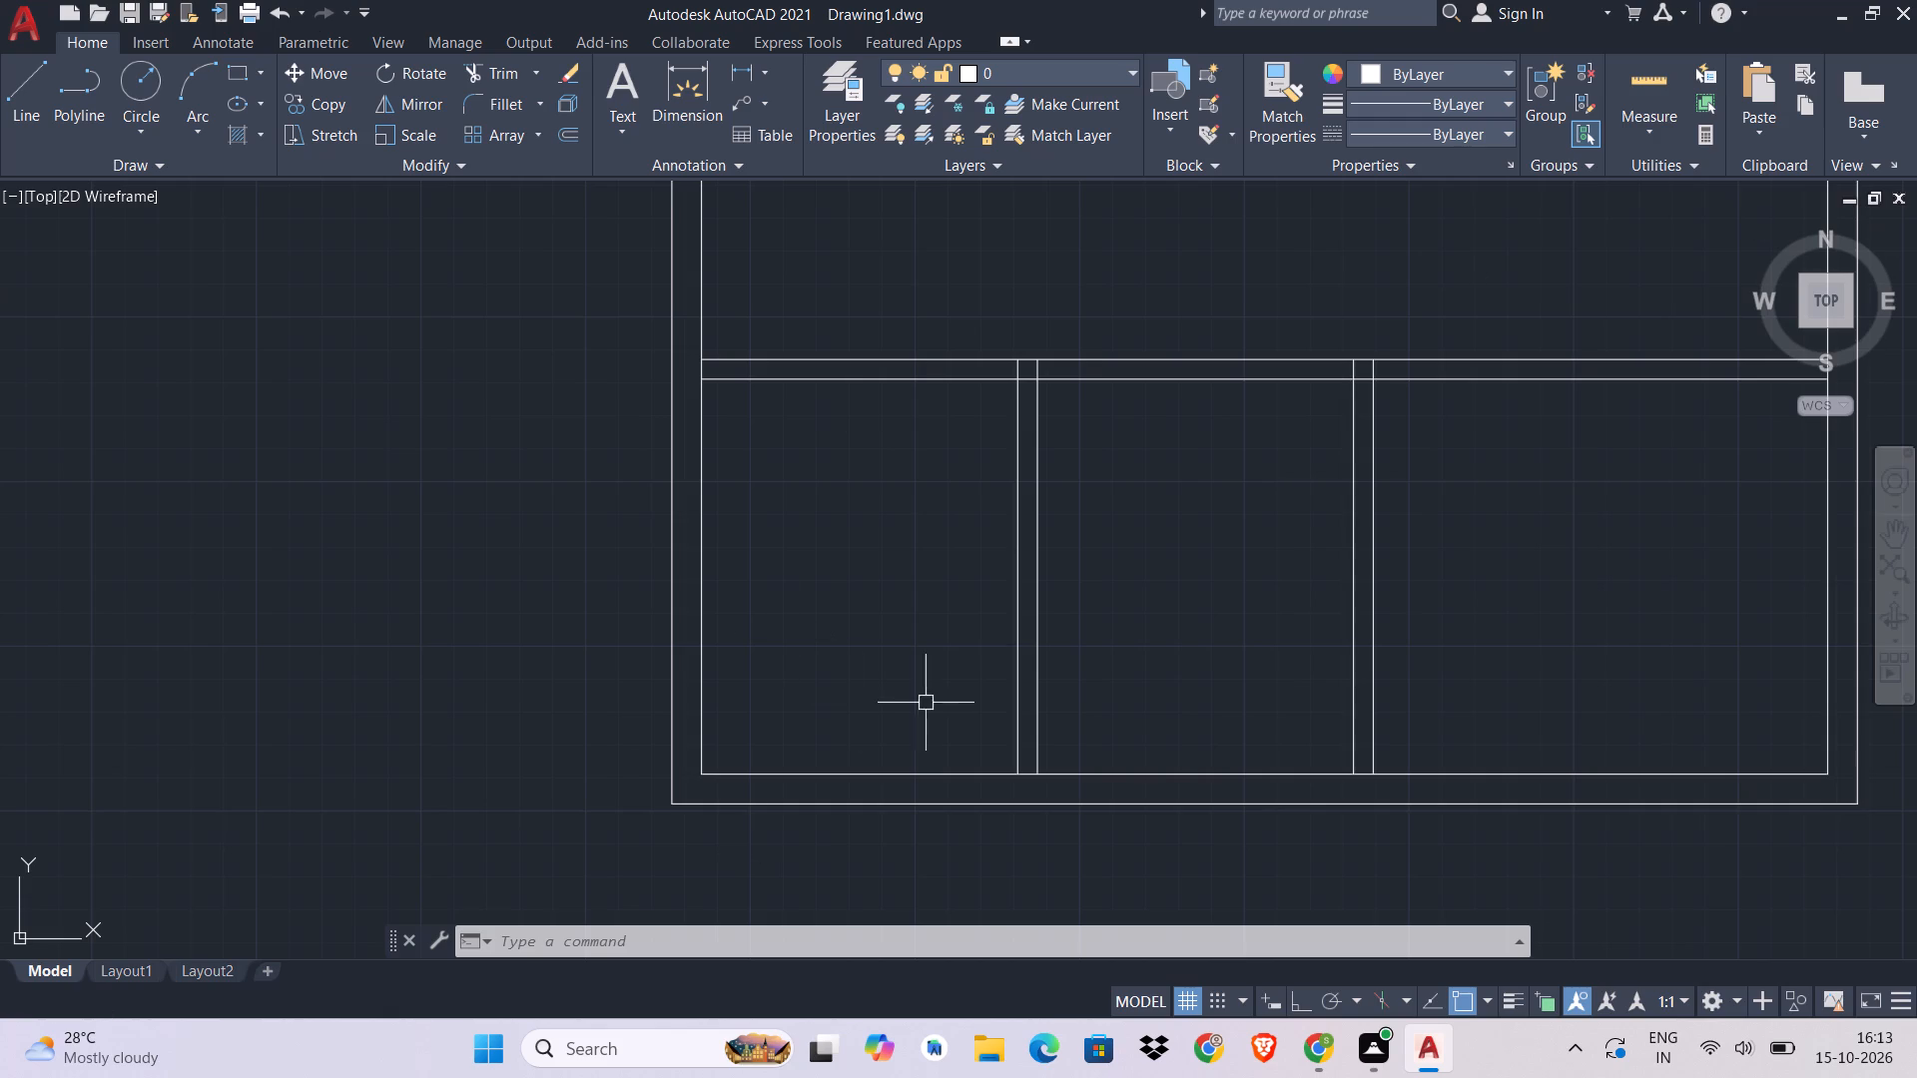
Offset the left exterior wall's inner line 3' to the right, into the row above the bottom rooms.
{"action": "middle_click_drag", "start_coordinate": [932, 502], "coordinate": [918, 757]}
{"action": "key", "text": "o"}
{"action": "key", "text": "space"}
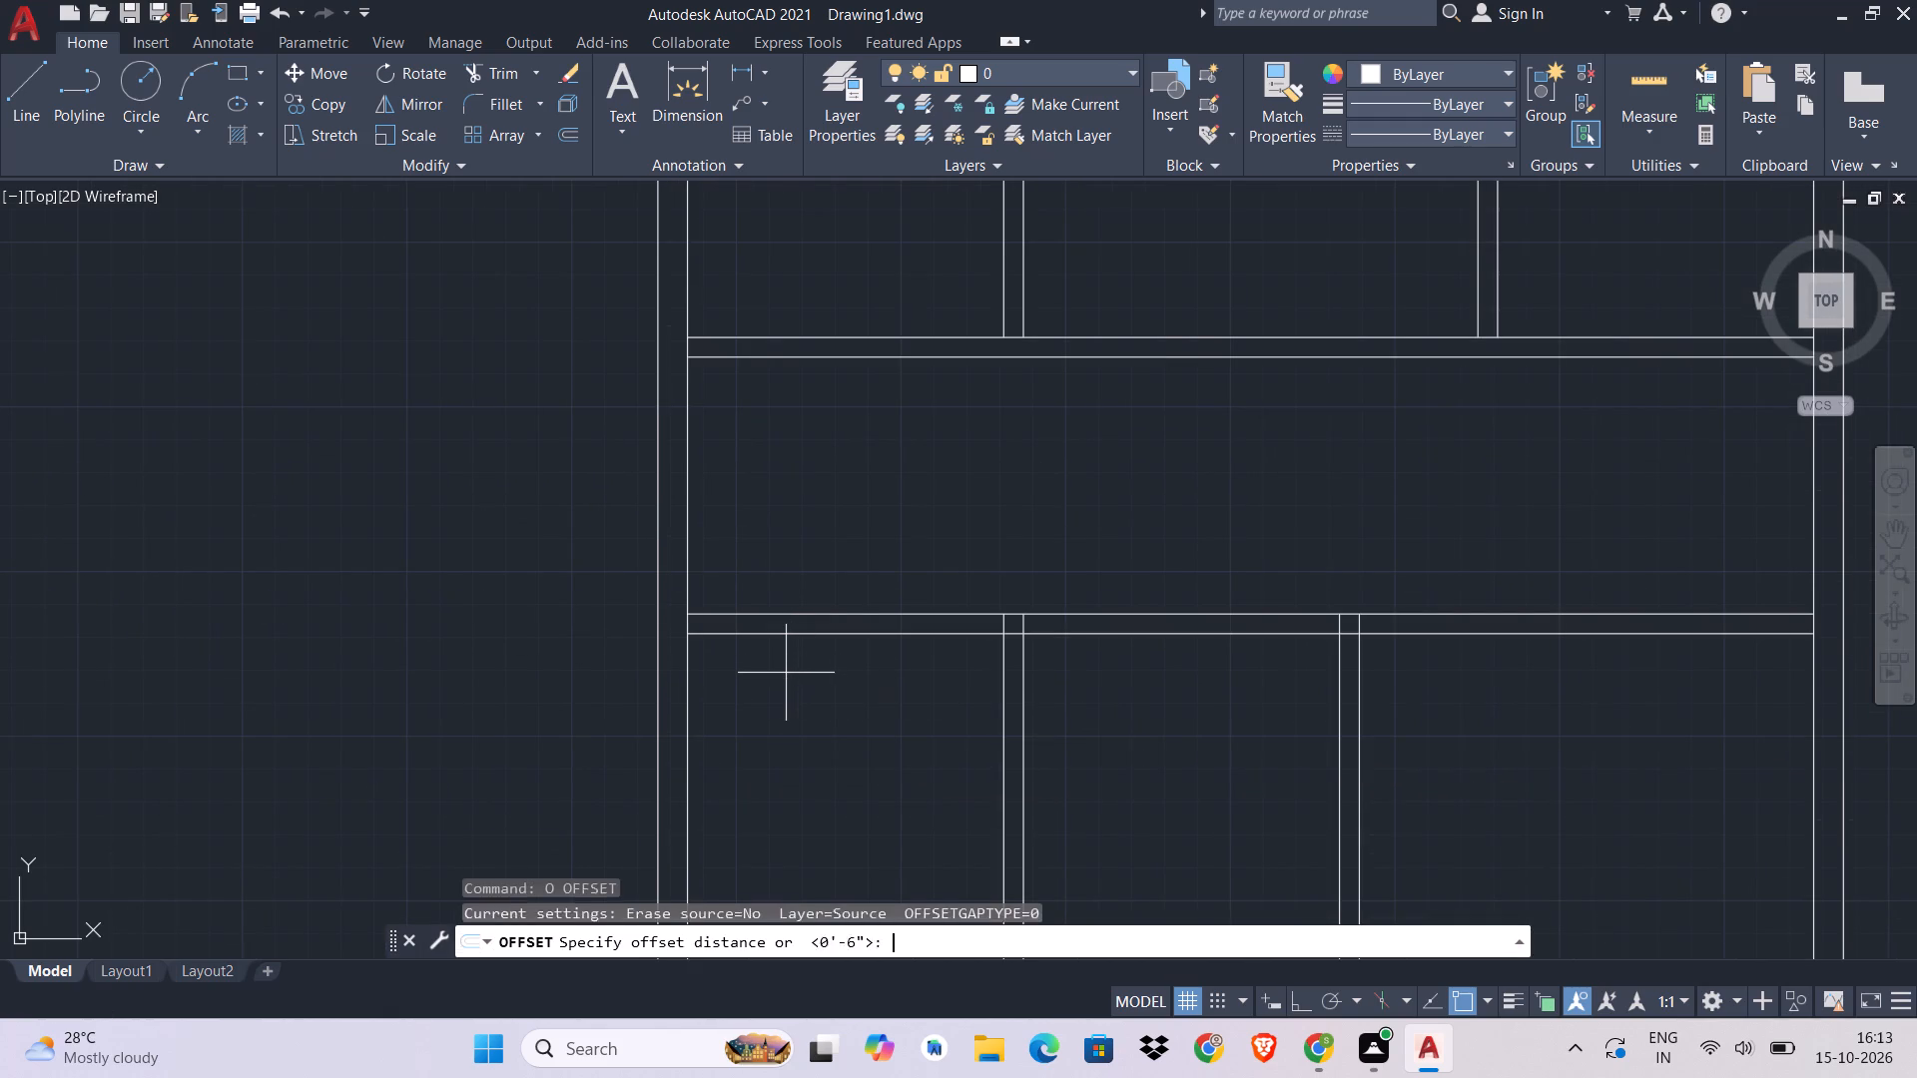
{"action": "type", "text": "3'"}
{"action": "key", "text": "space"}
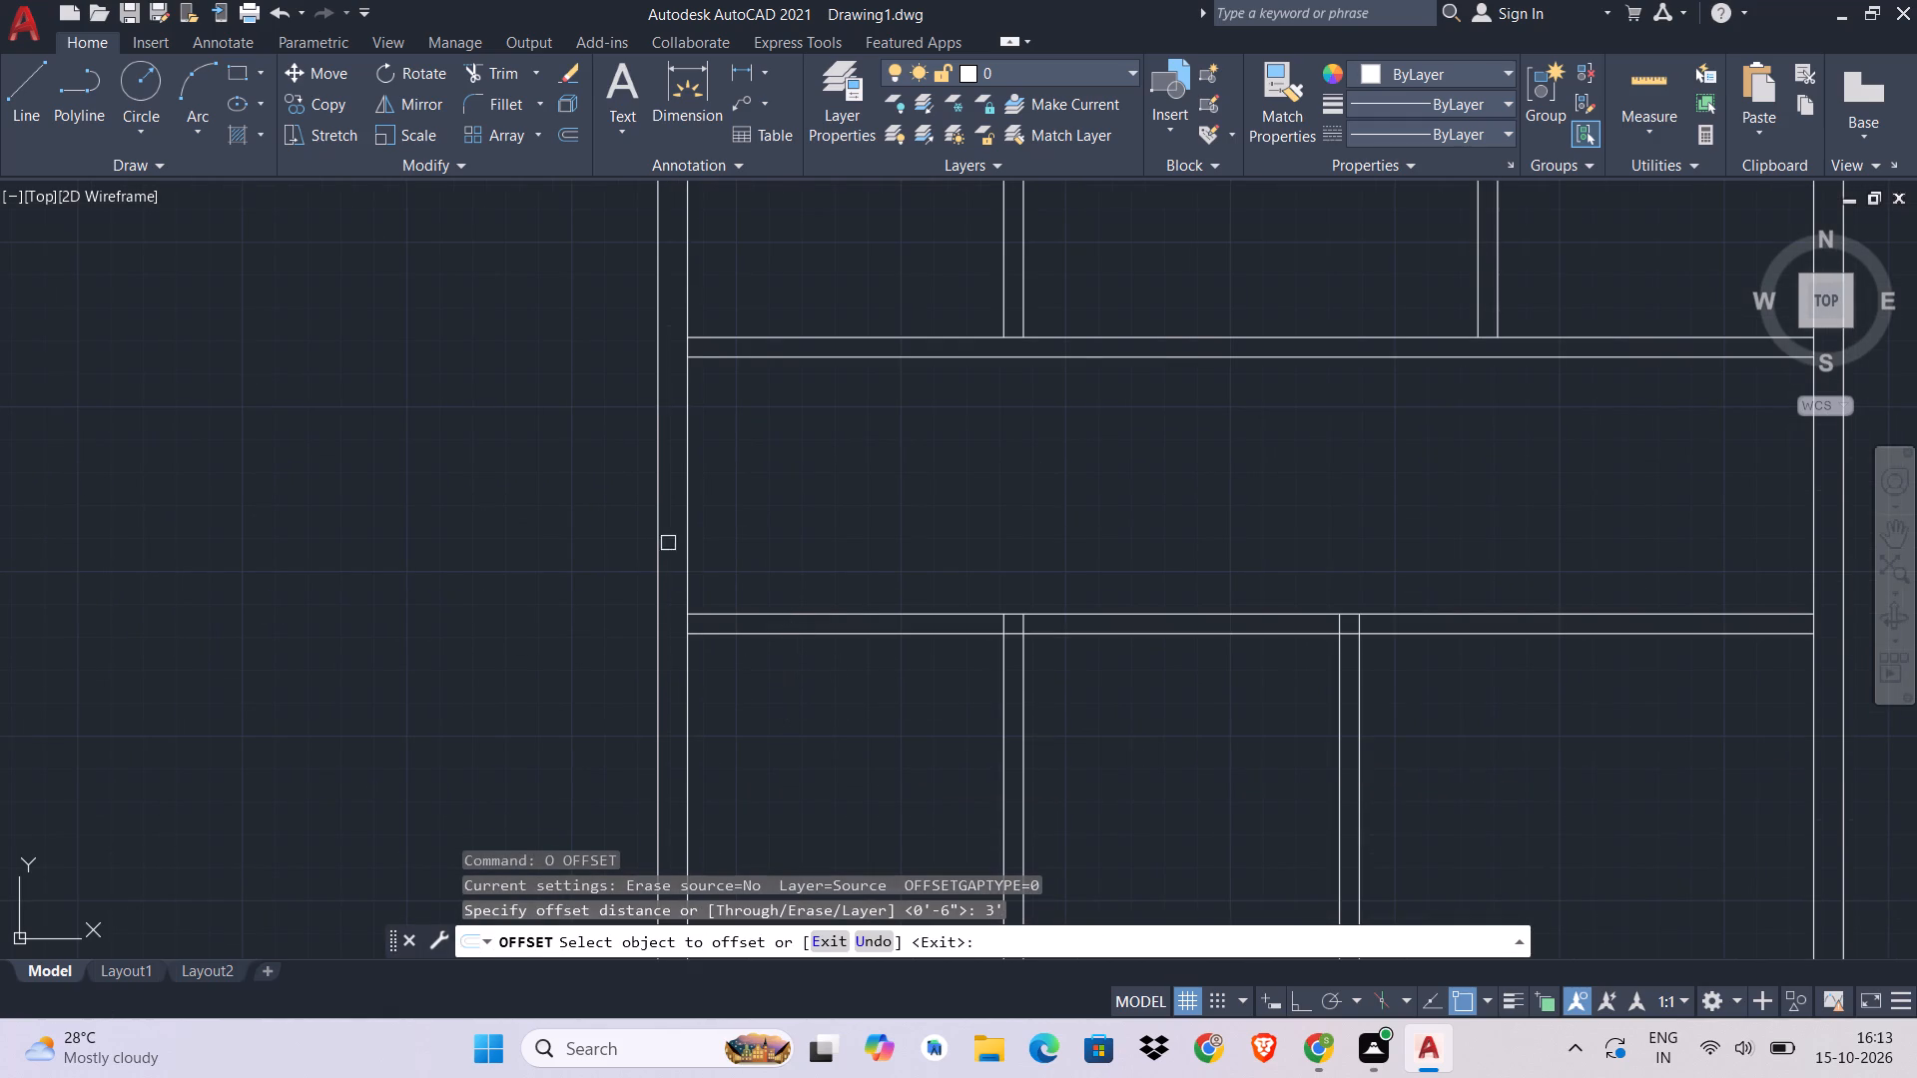
{"action": "left_click", "coordinate": [685, 542]}
{"action": "left_click", "coordinate": [765, 538]}
{"action": "key", "text": "Escape"}
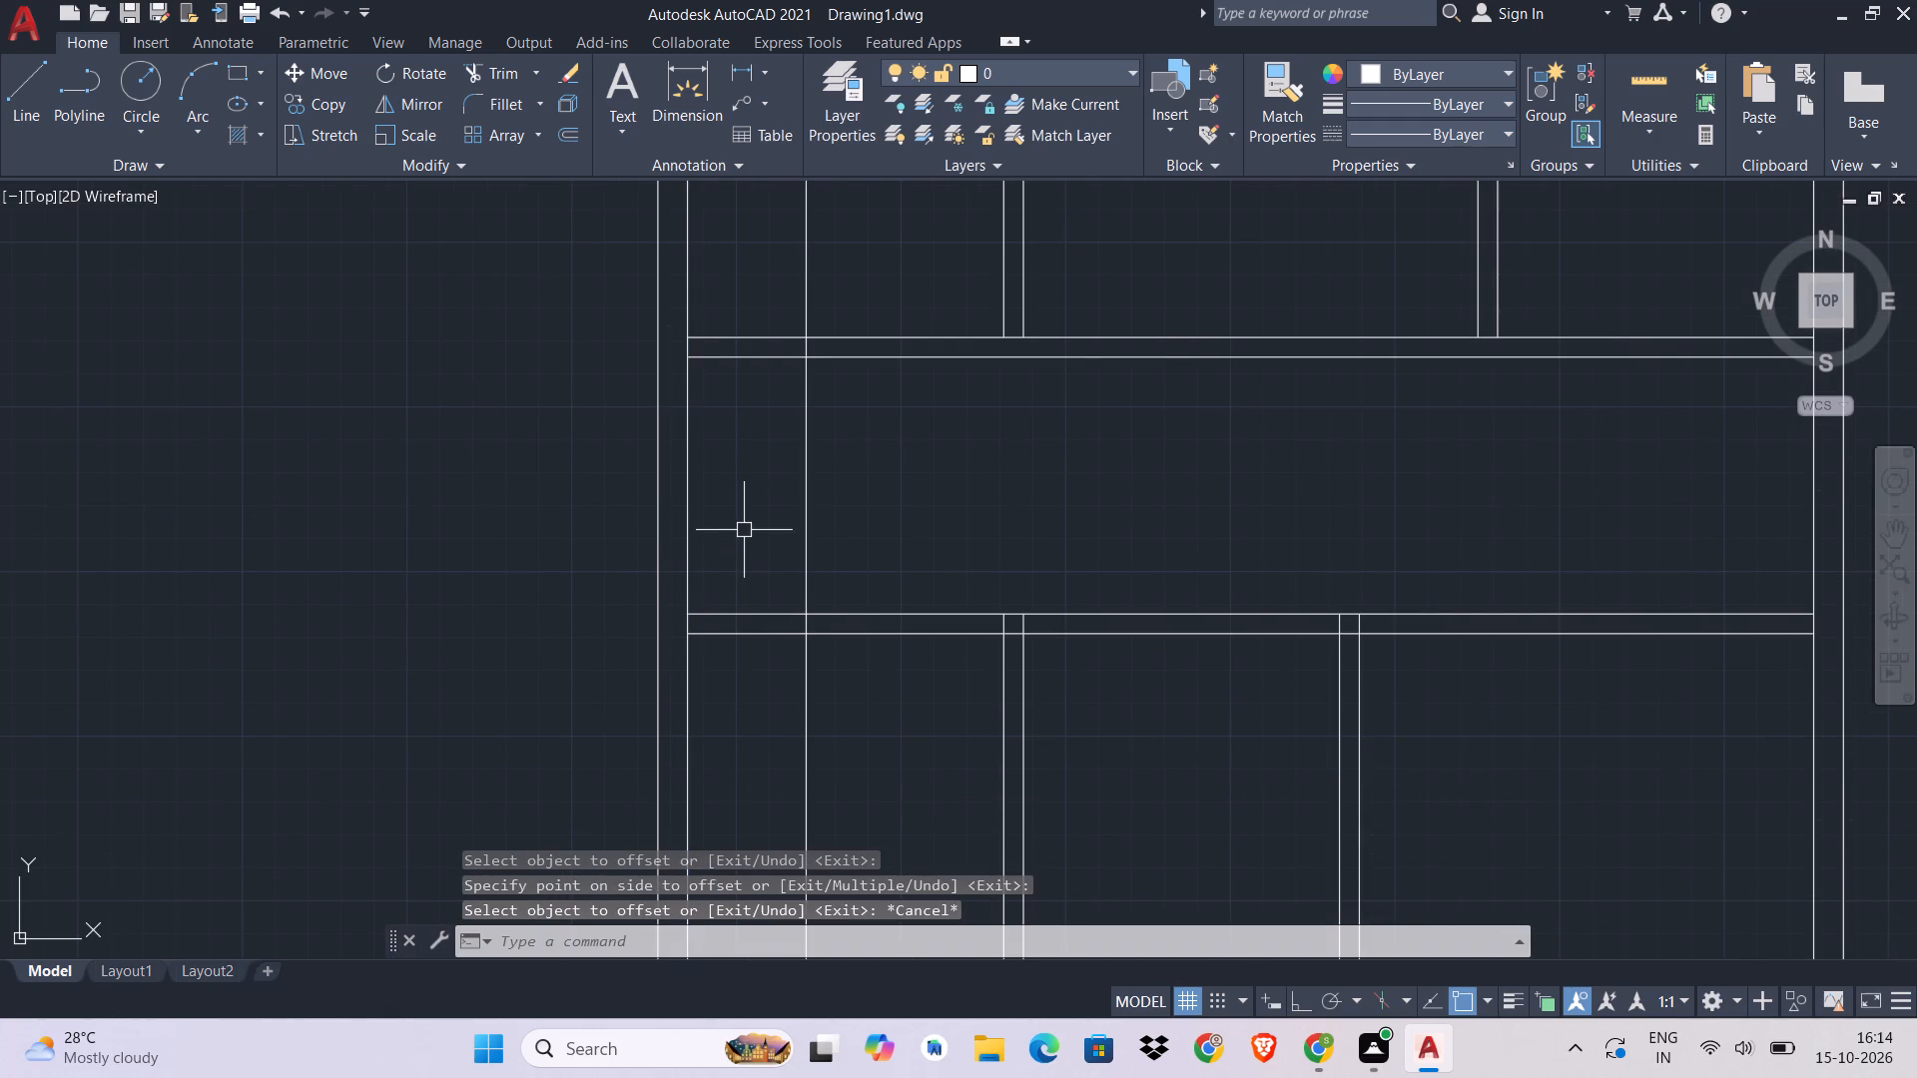
Trim the new vertical line where it crosses the horizontal partitions directly above and below the undivided row.
{"action": "key", "text": "t"}
{"action": "key", "text": "r"}
{"action": "key", "text": "space"}
{"action": "scroll", "coordinate": [798, 364], "scroll_direction": "up", "scroll_amount": 3}
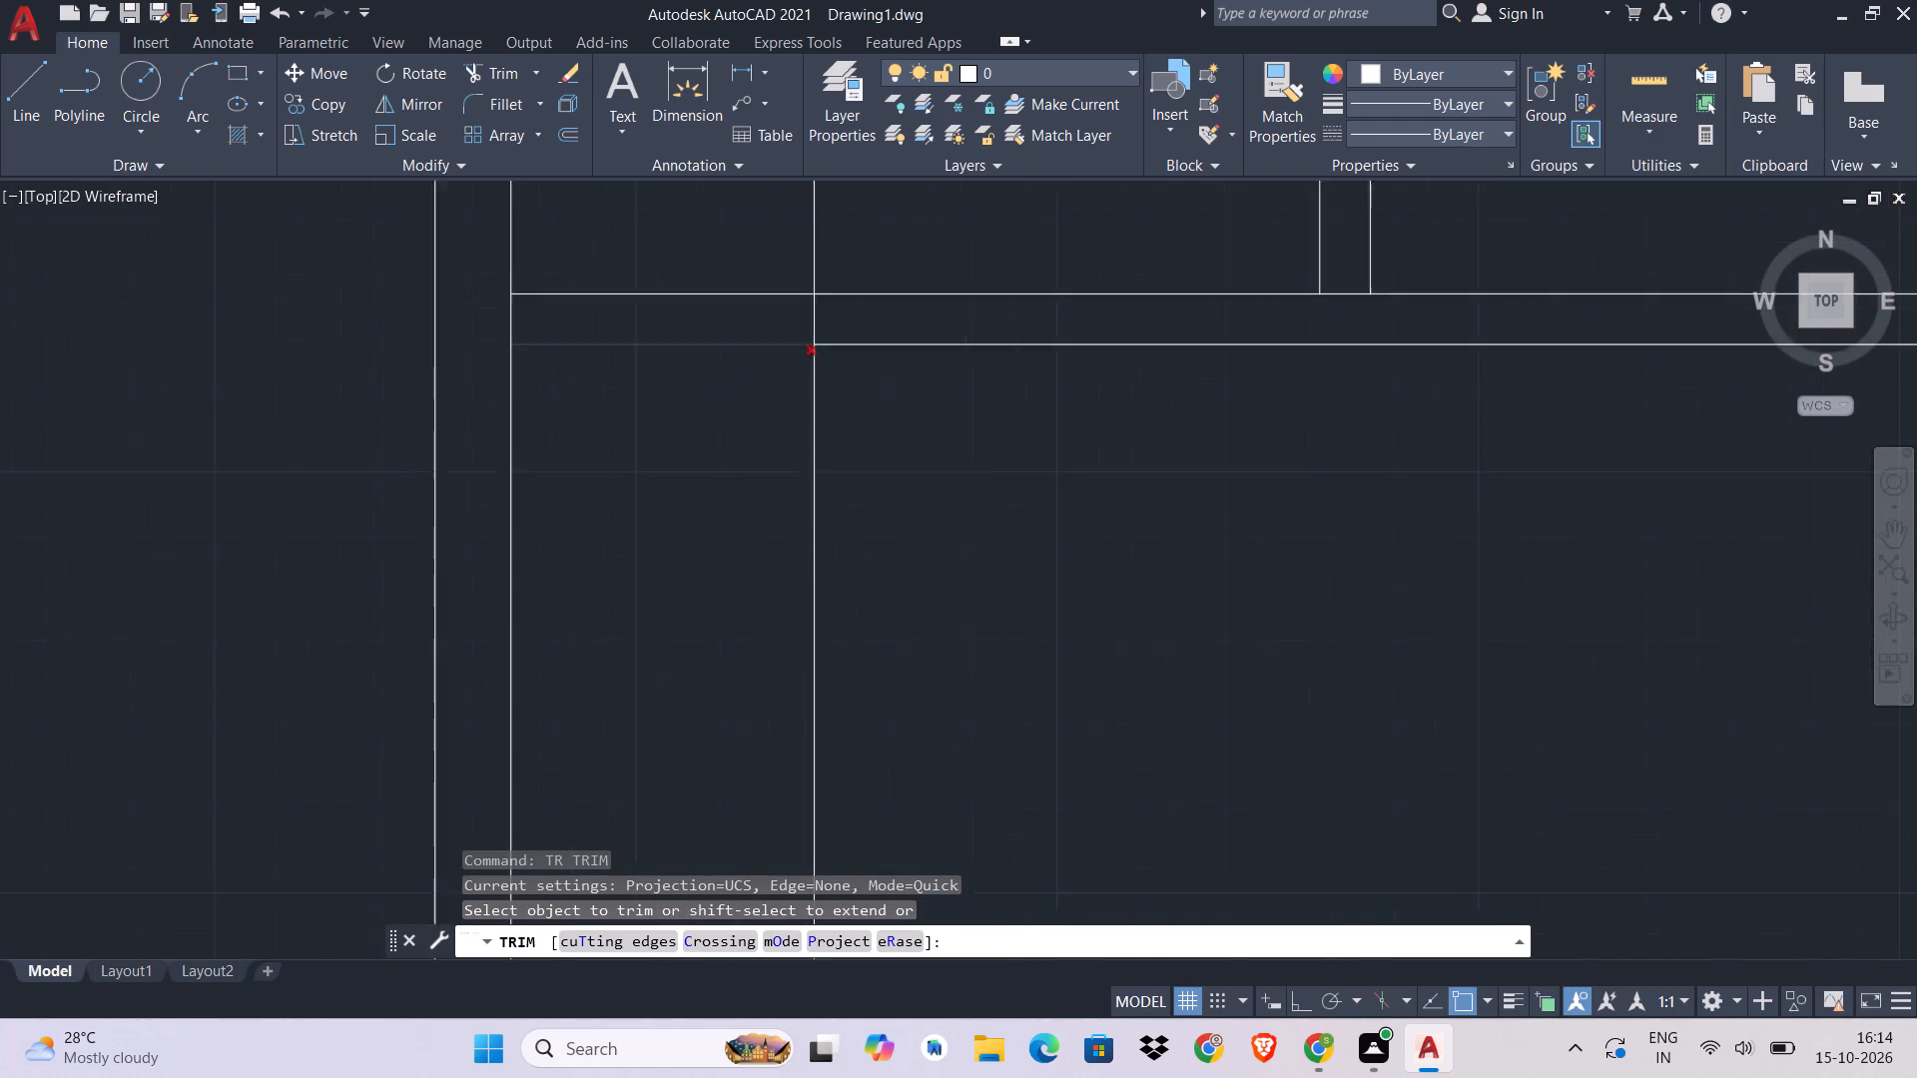
{"action": "left_click", "coordinate": [820, 311]}
{"action": "scroll", "coordinate": [778, 762], "scroll_direction": "down", "scroll_amount": 3}
{"action": "middle_click_drag", "start_coordinate": [785, 747], "coordinate": [851, 240]}
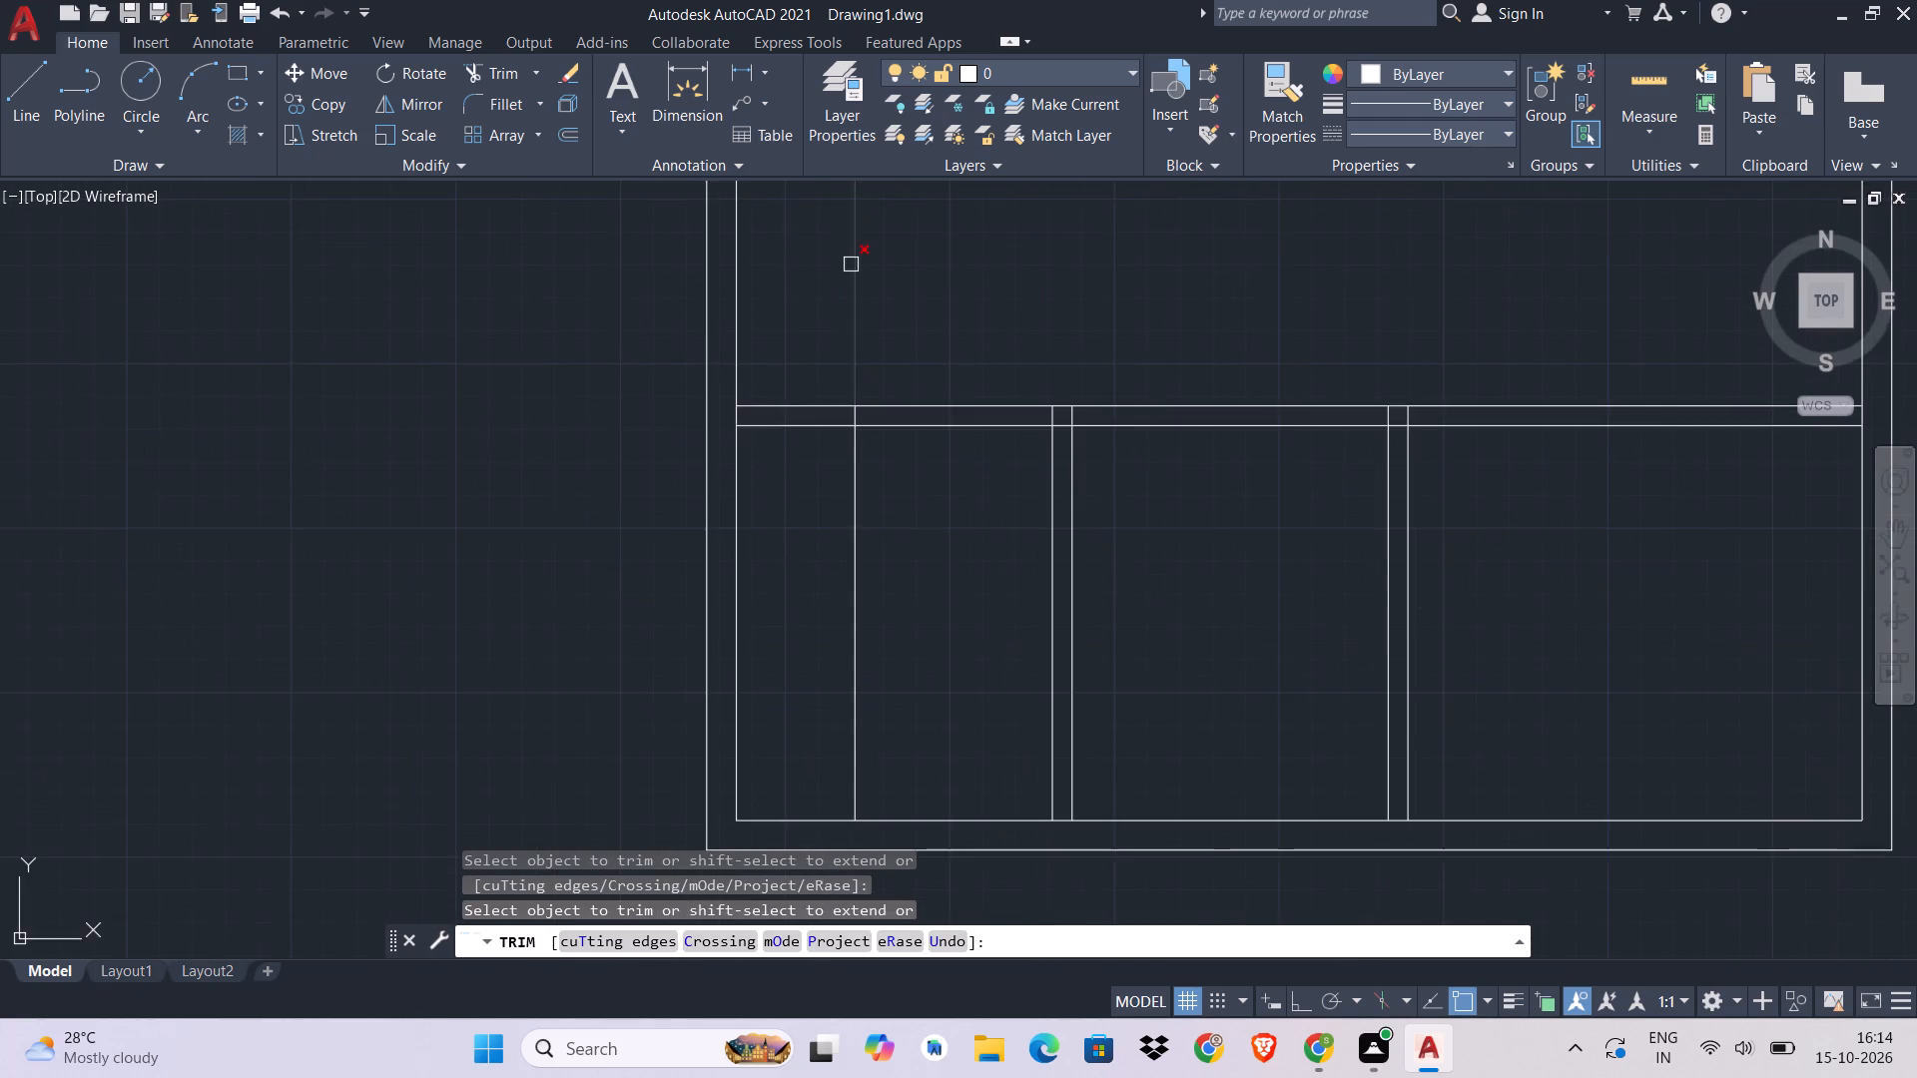
{"action": "scroll", "coordinate": [861, 340], "scroll_direction": "up", "scroll_amount": 2}
{"action": "left_click", "coordinate": [846, 530]}
{"action": "middle_click_drag", "start_coordinate": [966, 365], "coordinate": [955, 582]}
{"action": "key", "text": "Escape"}
Erase the leftover pieces of the new vertical line below and above the undivided row, keeping only the piece inside it.
{"action": "scroll", "coordinate": [959, 551], "scroll_direction": "down", "scroll_amount": 3}
{"action": "middle_click_drag", "start_coordinate": [959, 551], "coordinate": [991, 334]}
{"action": "key", "text": "space"}
{"action": "left_click", "coordinate": [981, 541]}
{"action": "left_click", "coordinate": [930, 559]}
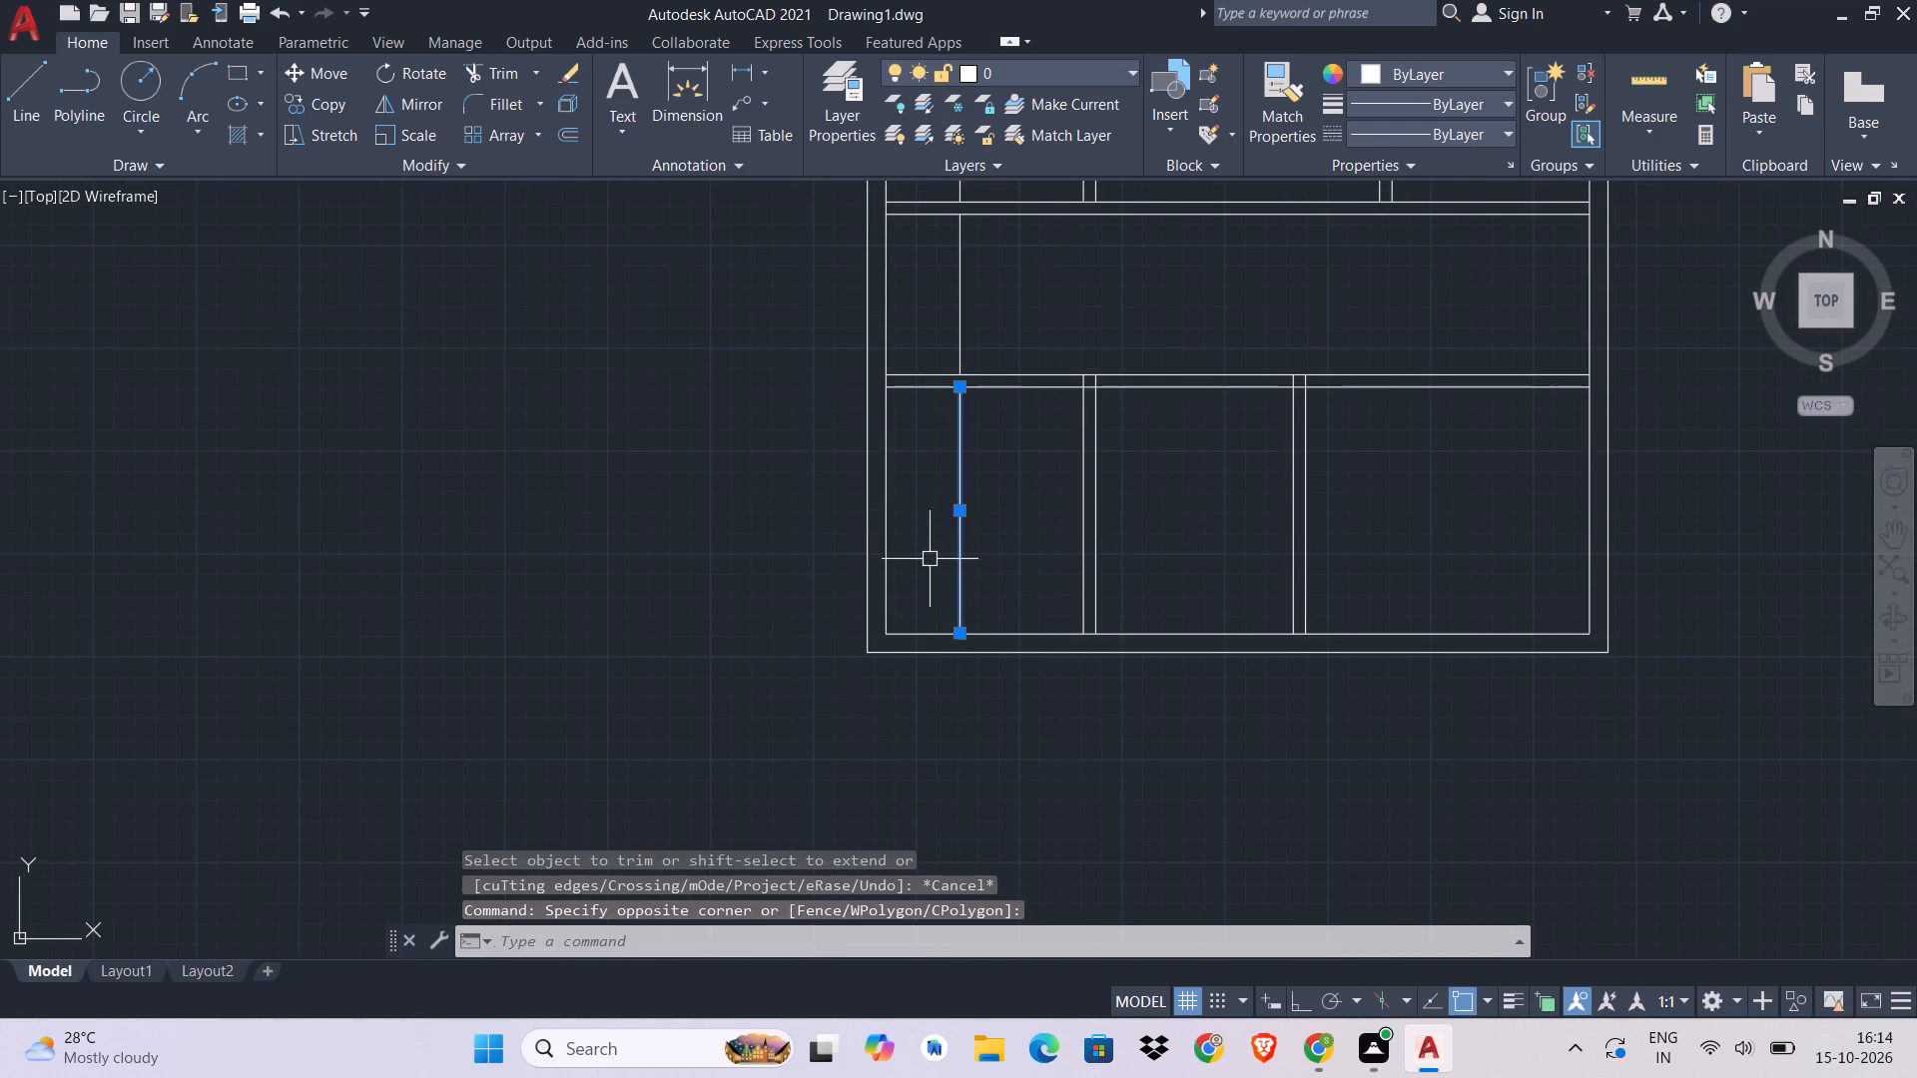
{"action": "key", "text": "Delete"}
{"action": "middle_click_drag", "start_coordinate": [927, 435], "coordinate": [924, 685]}
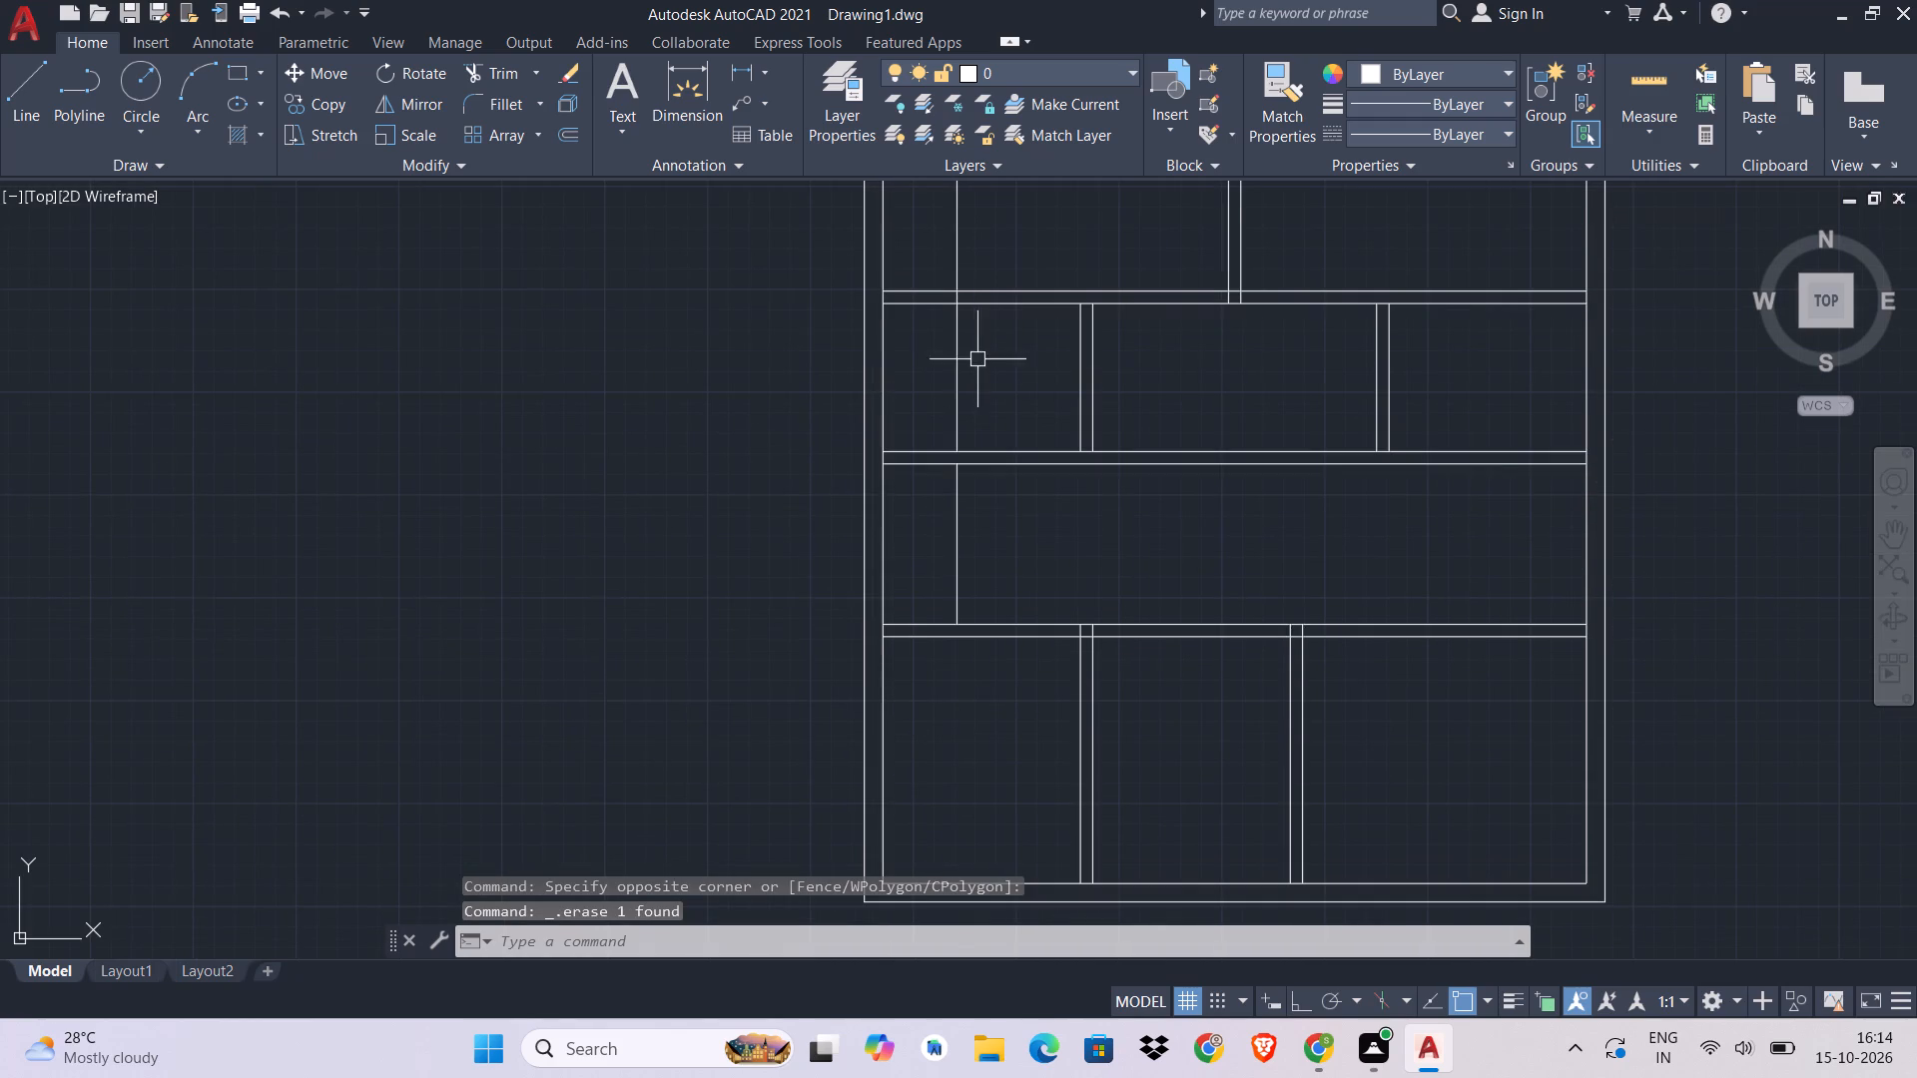
{"action": "left_click", "coordinate": [977, 359]}
{"action": "left_click", "coordinate": [938, 384]}
{"action": "key", "text": "Delete"}
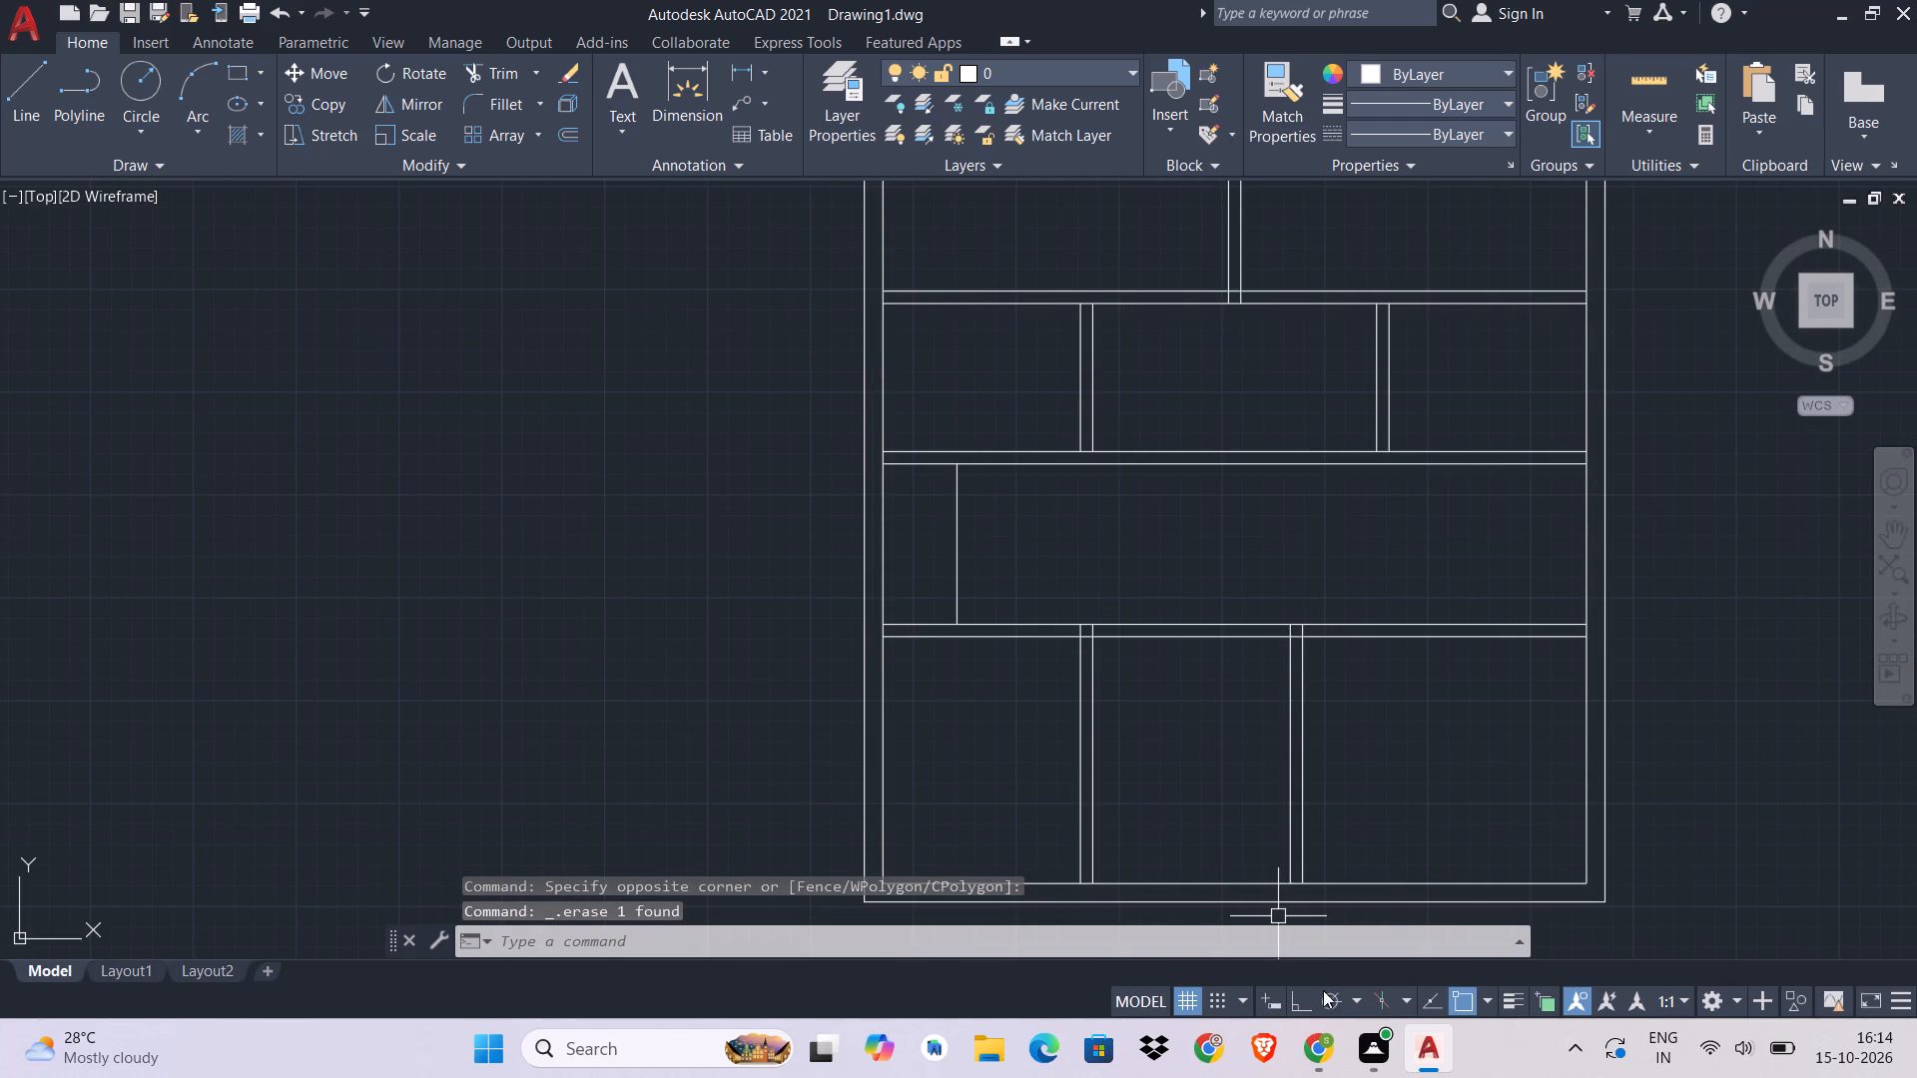
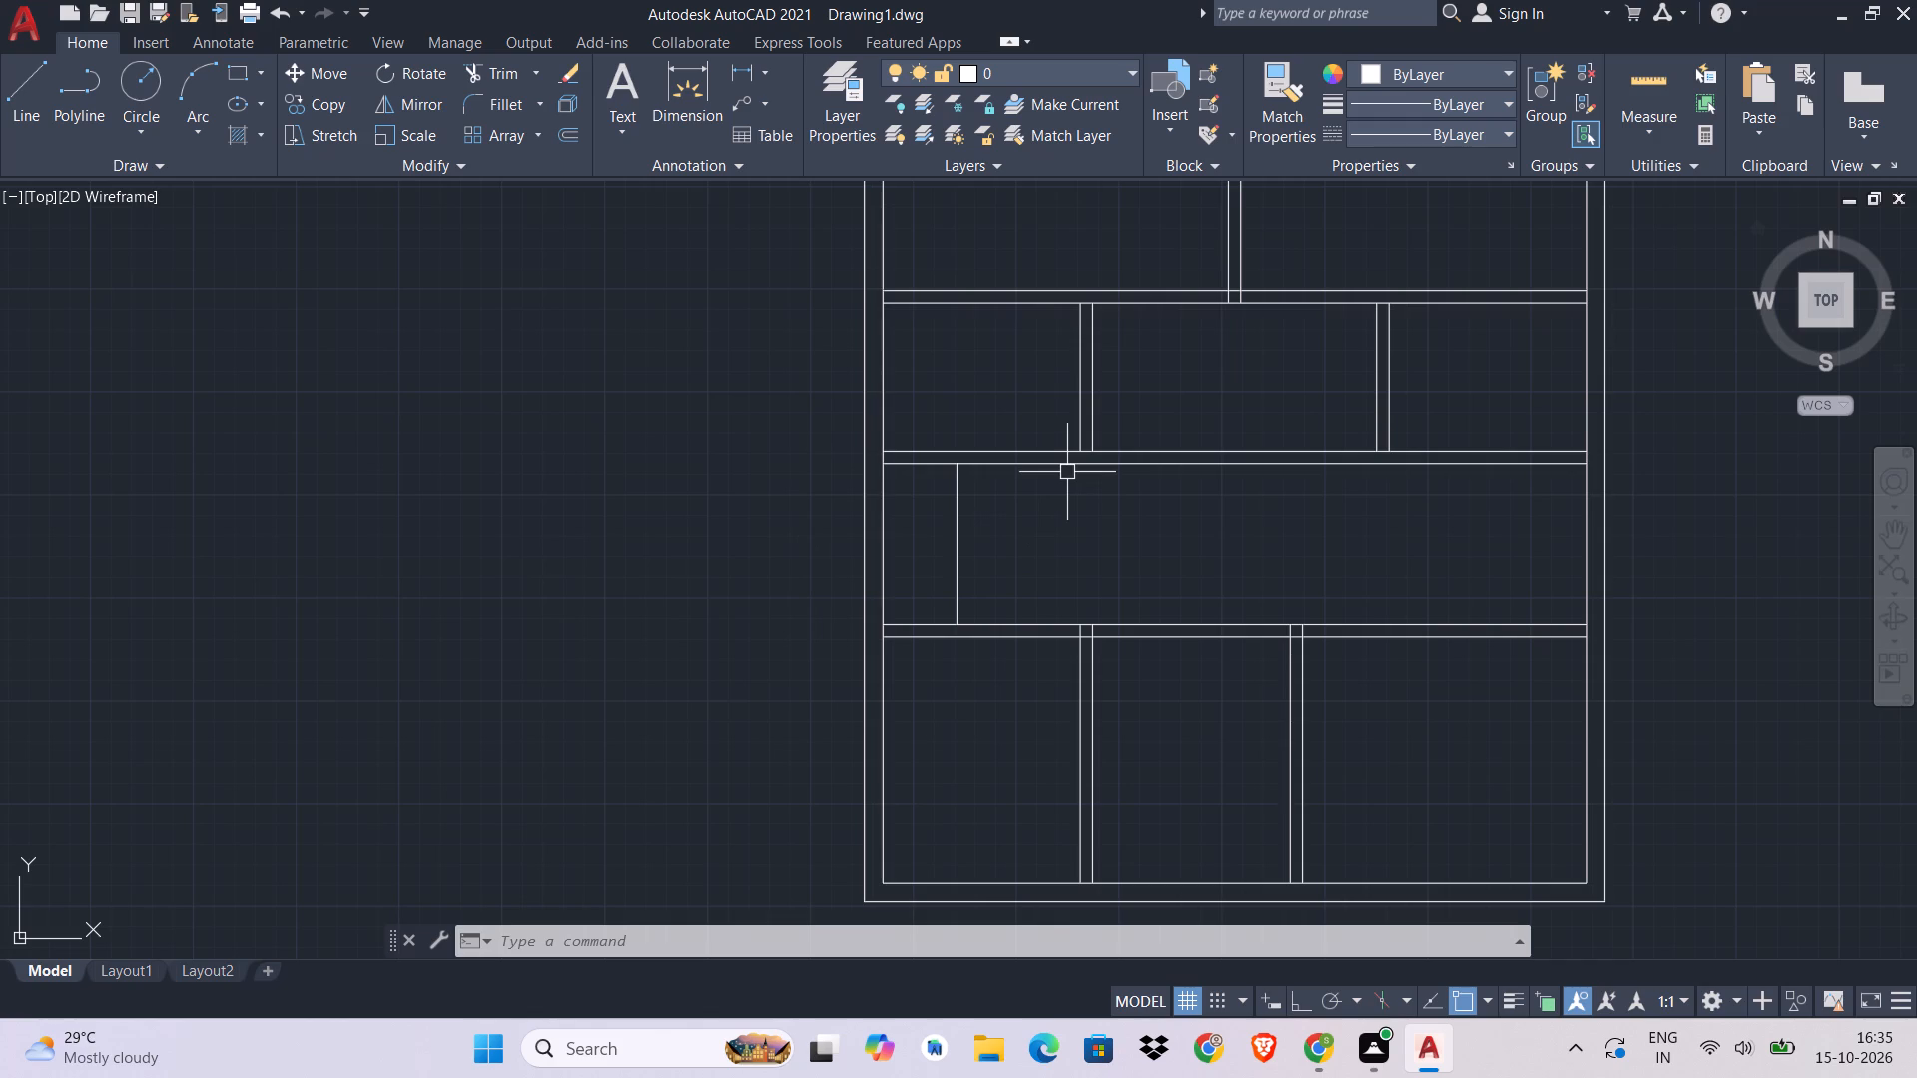
Draw a short vertical line across the partition above the undivided row, just right of the middle row's left vertical partition.
{"action": "type", "text": "L"}
{"action": "key", "text": "space"}
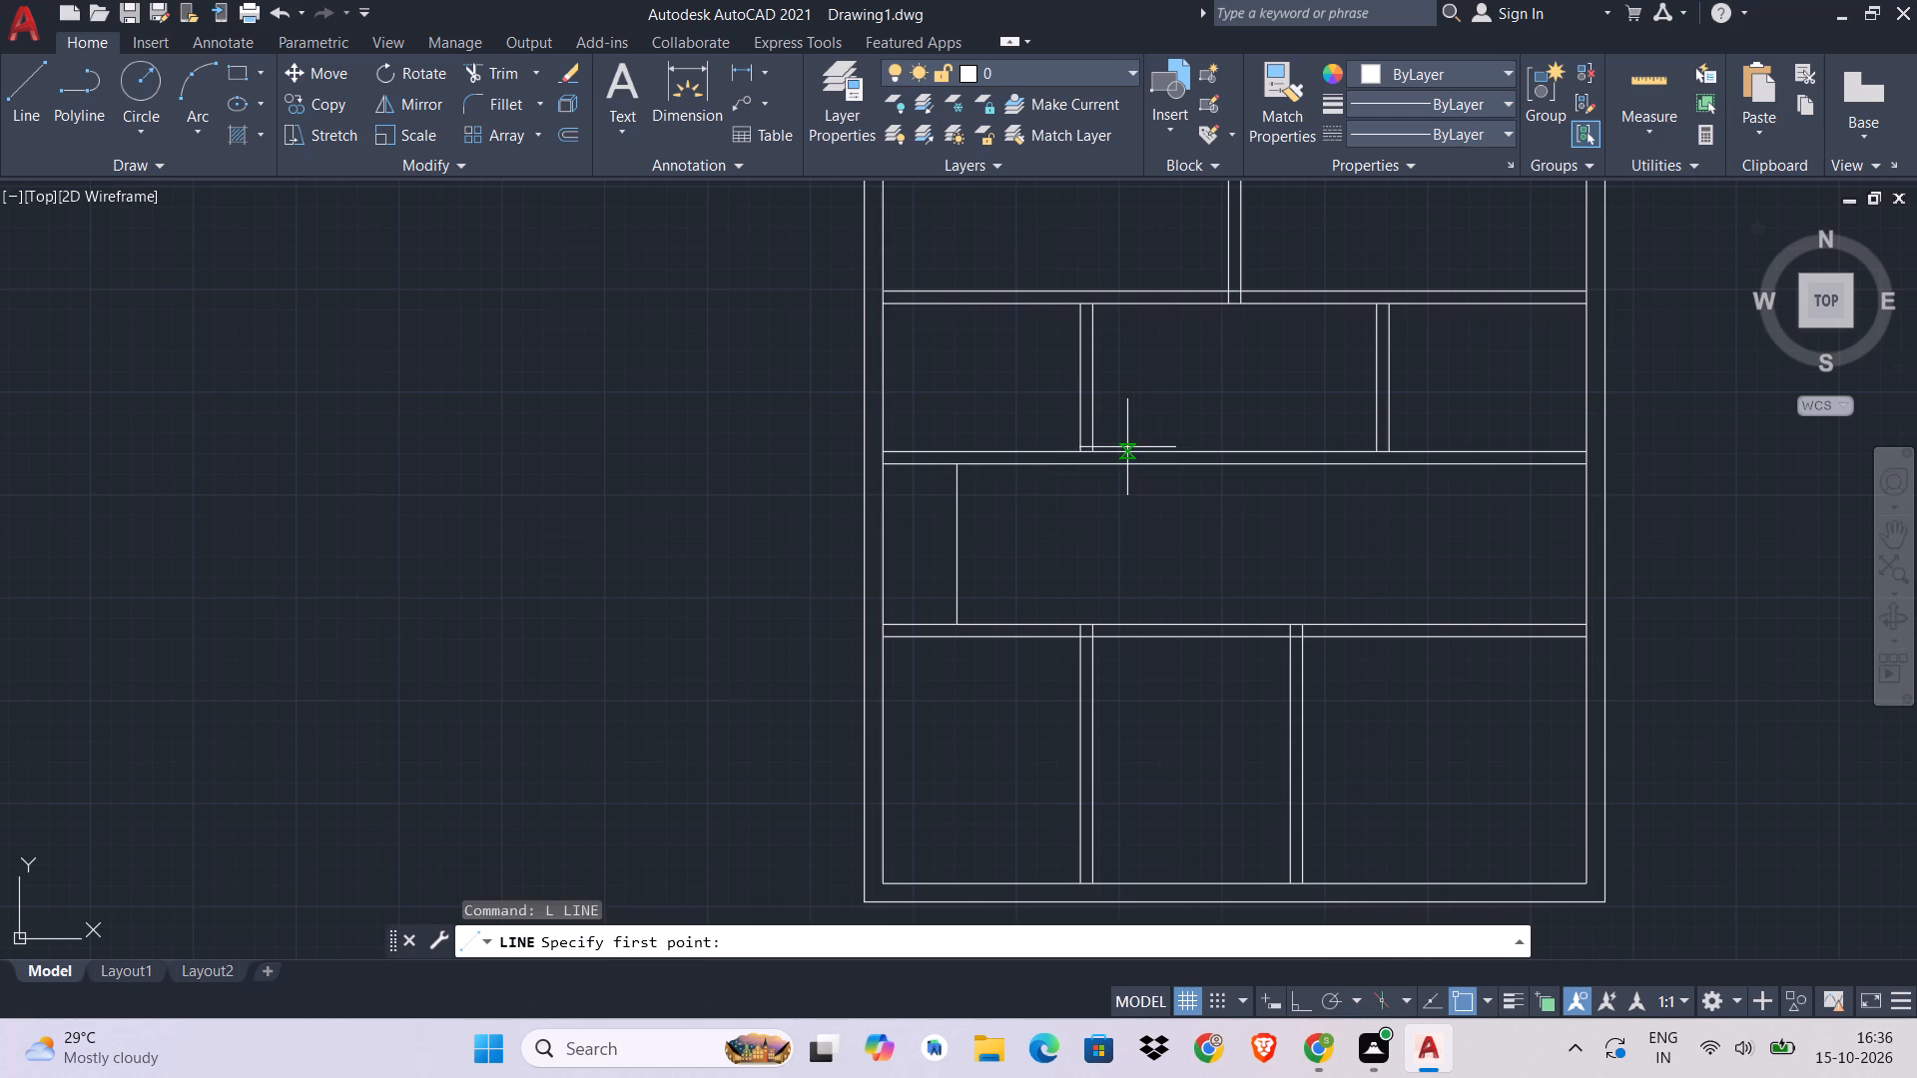
{"action": "scroll", "coordinate": [1127, 447], "scroll_direction": "up", "scroll_amount": 1}
{"action": "left_click", "coordinate": [1129, 449]}
{"action": "left_click", "coordinate": [1124, 471]}
{"action": "key", "text": "Escape"}
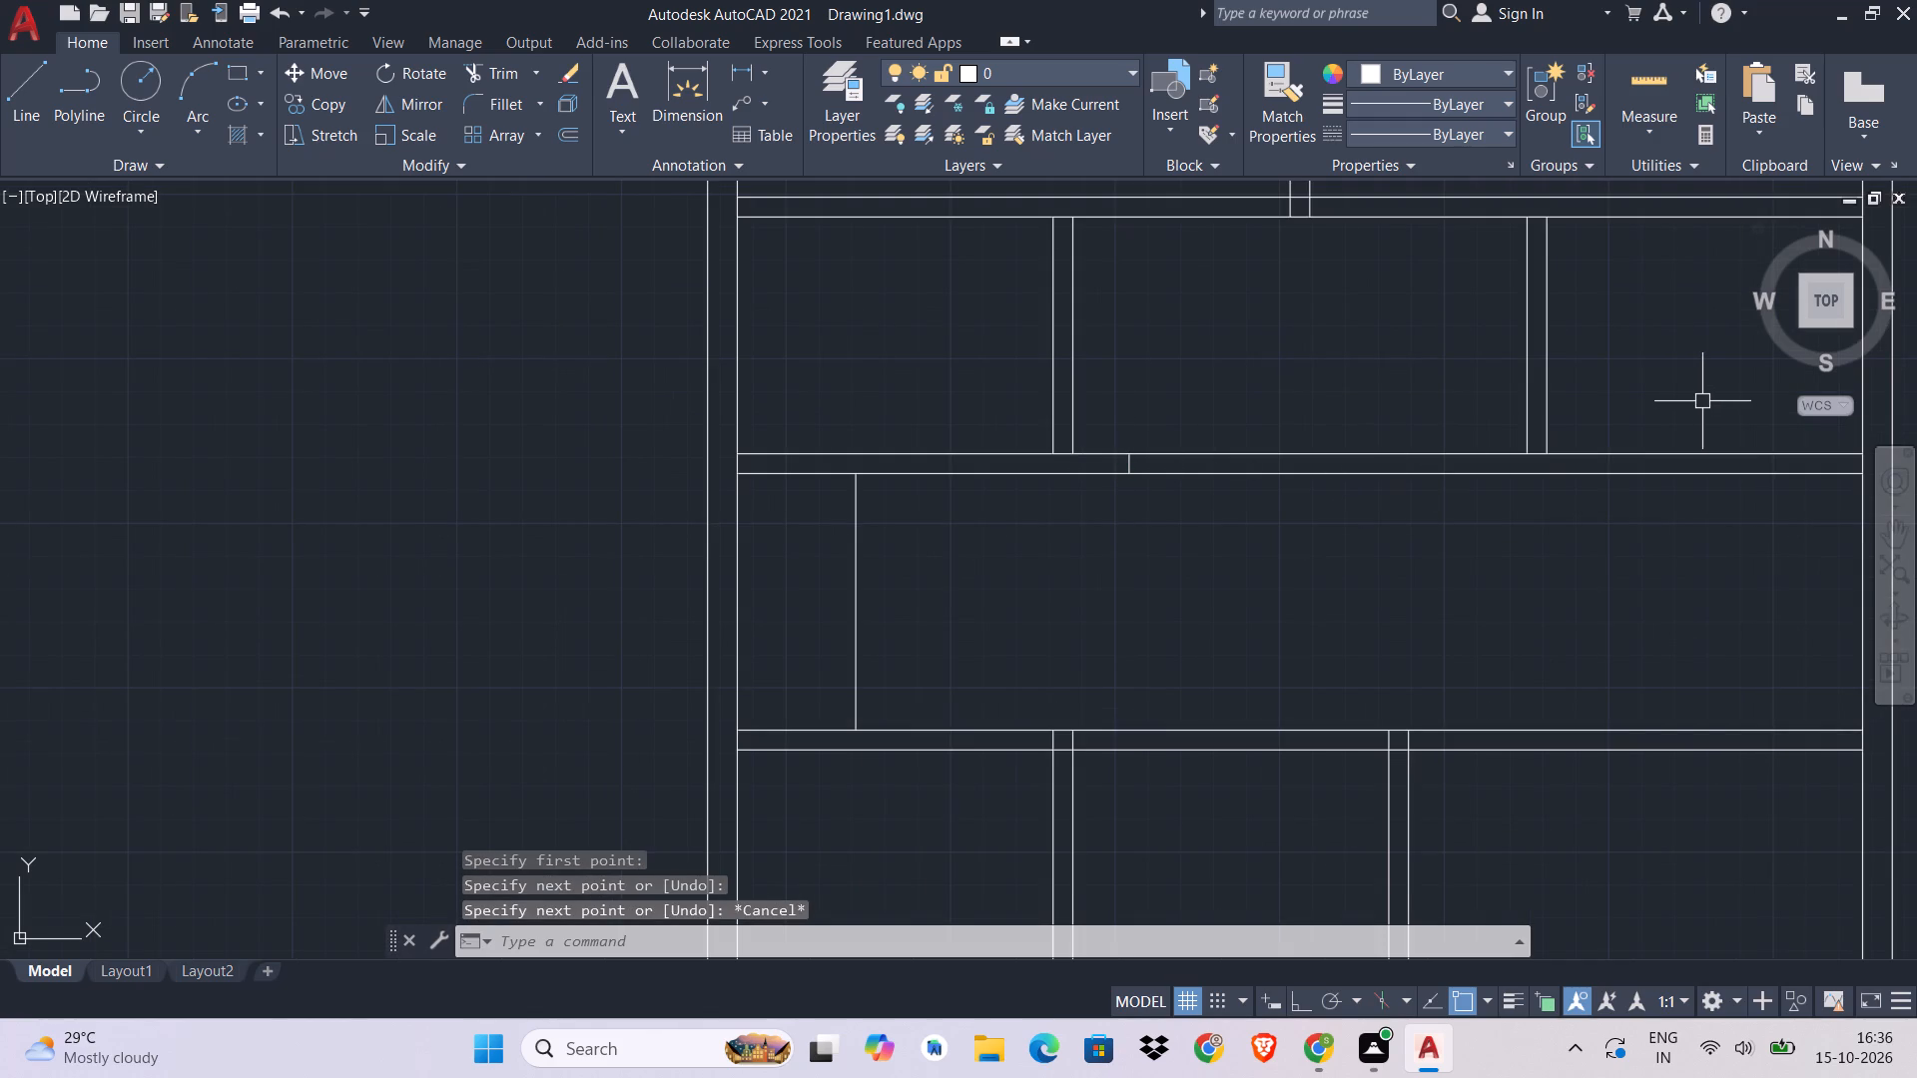
Extend the left line of the middle row's right vertical partition down across the horizontal partition below it.
{"action": "type", "text": "EX"}
{"action": "key", "text": "space"}
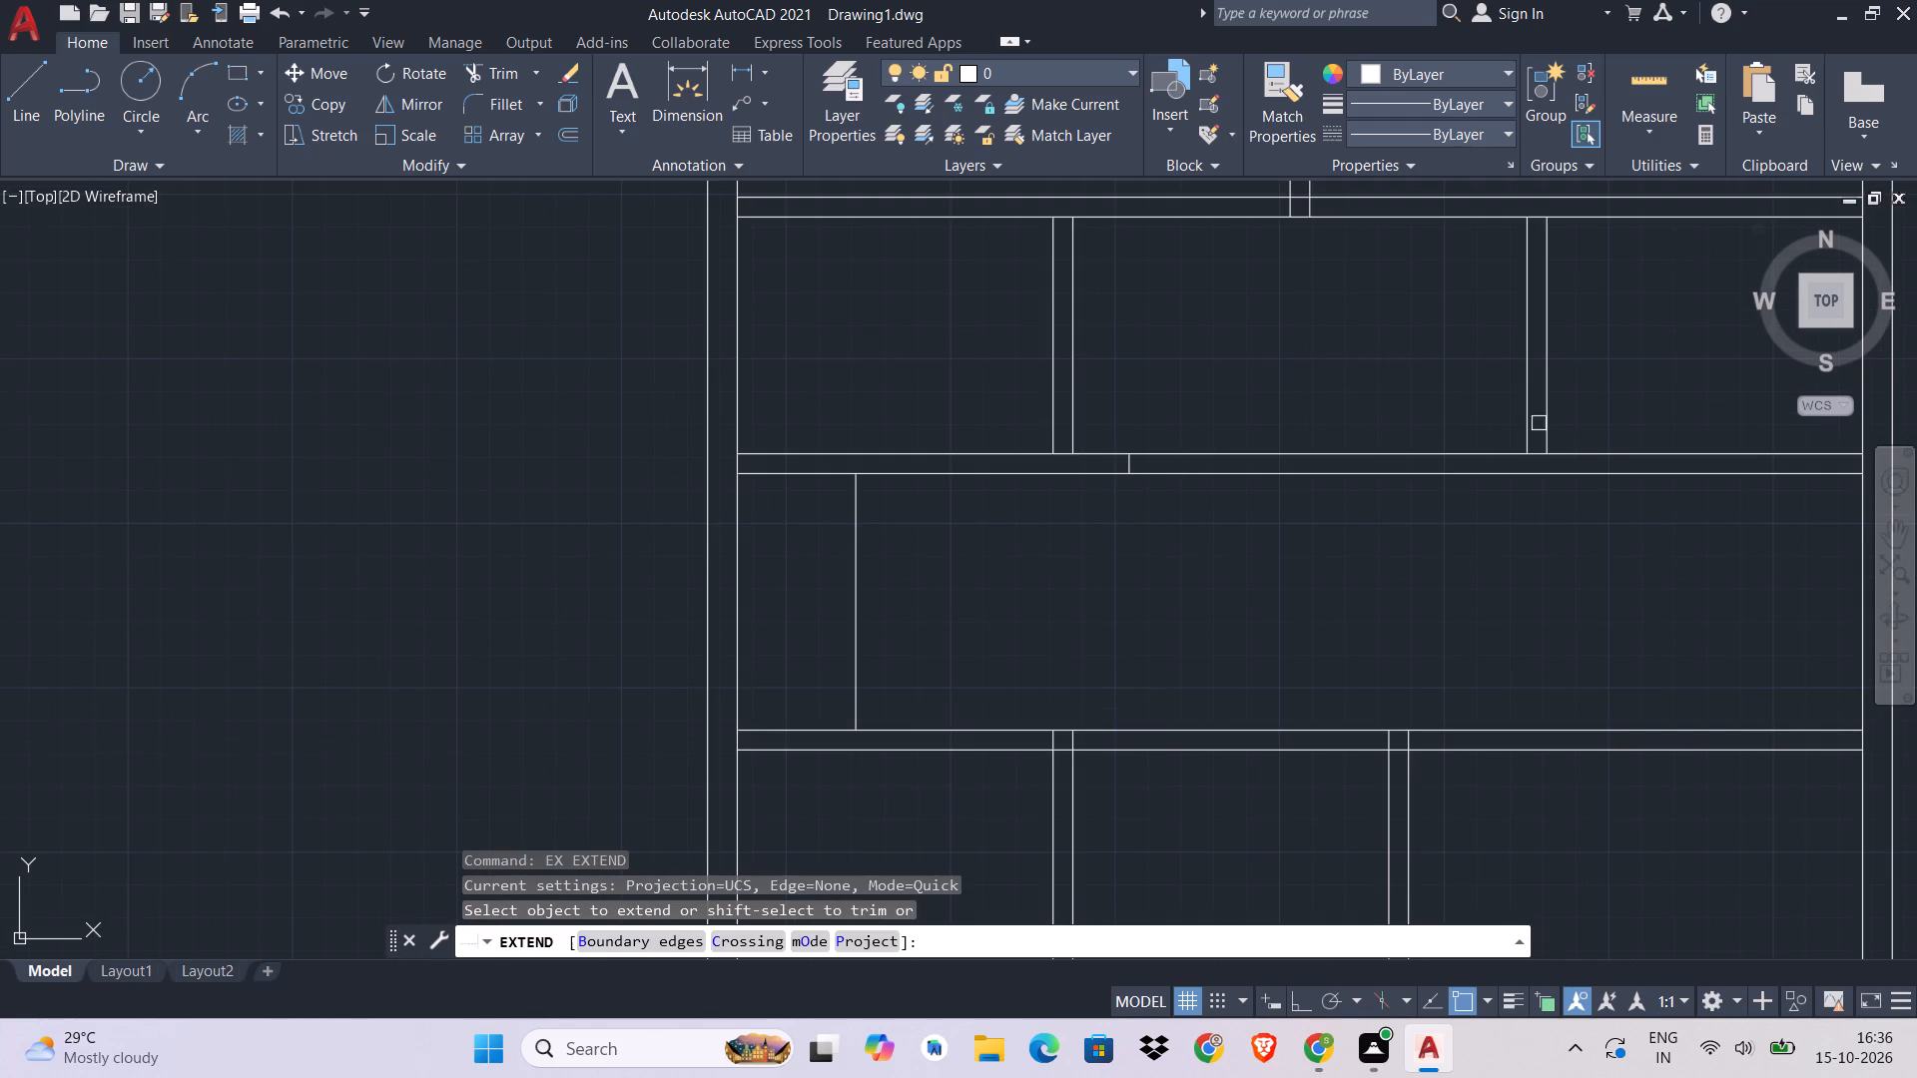
{"action": "left_click", "coordinate": [1526, 421]}
{"action": "key", "text": "Escape"}
Trim both lines of the horizontal partition between the short closing line and the extended line to open the wall.
{"action": "type", "text": "TR"}
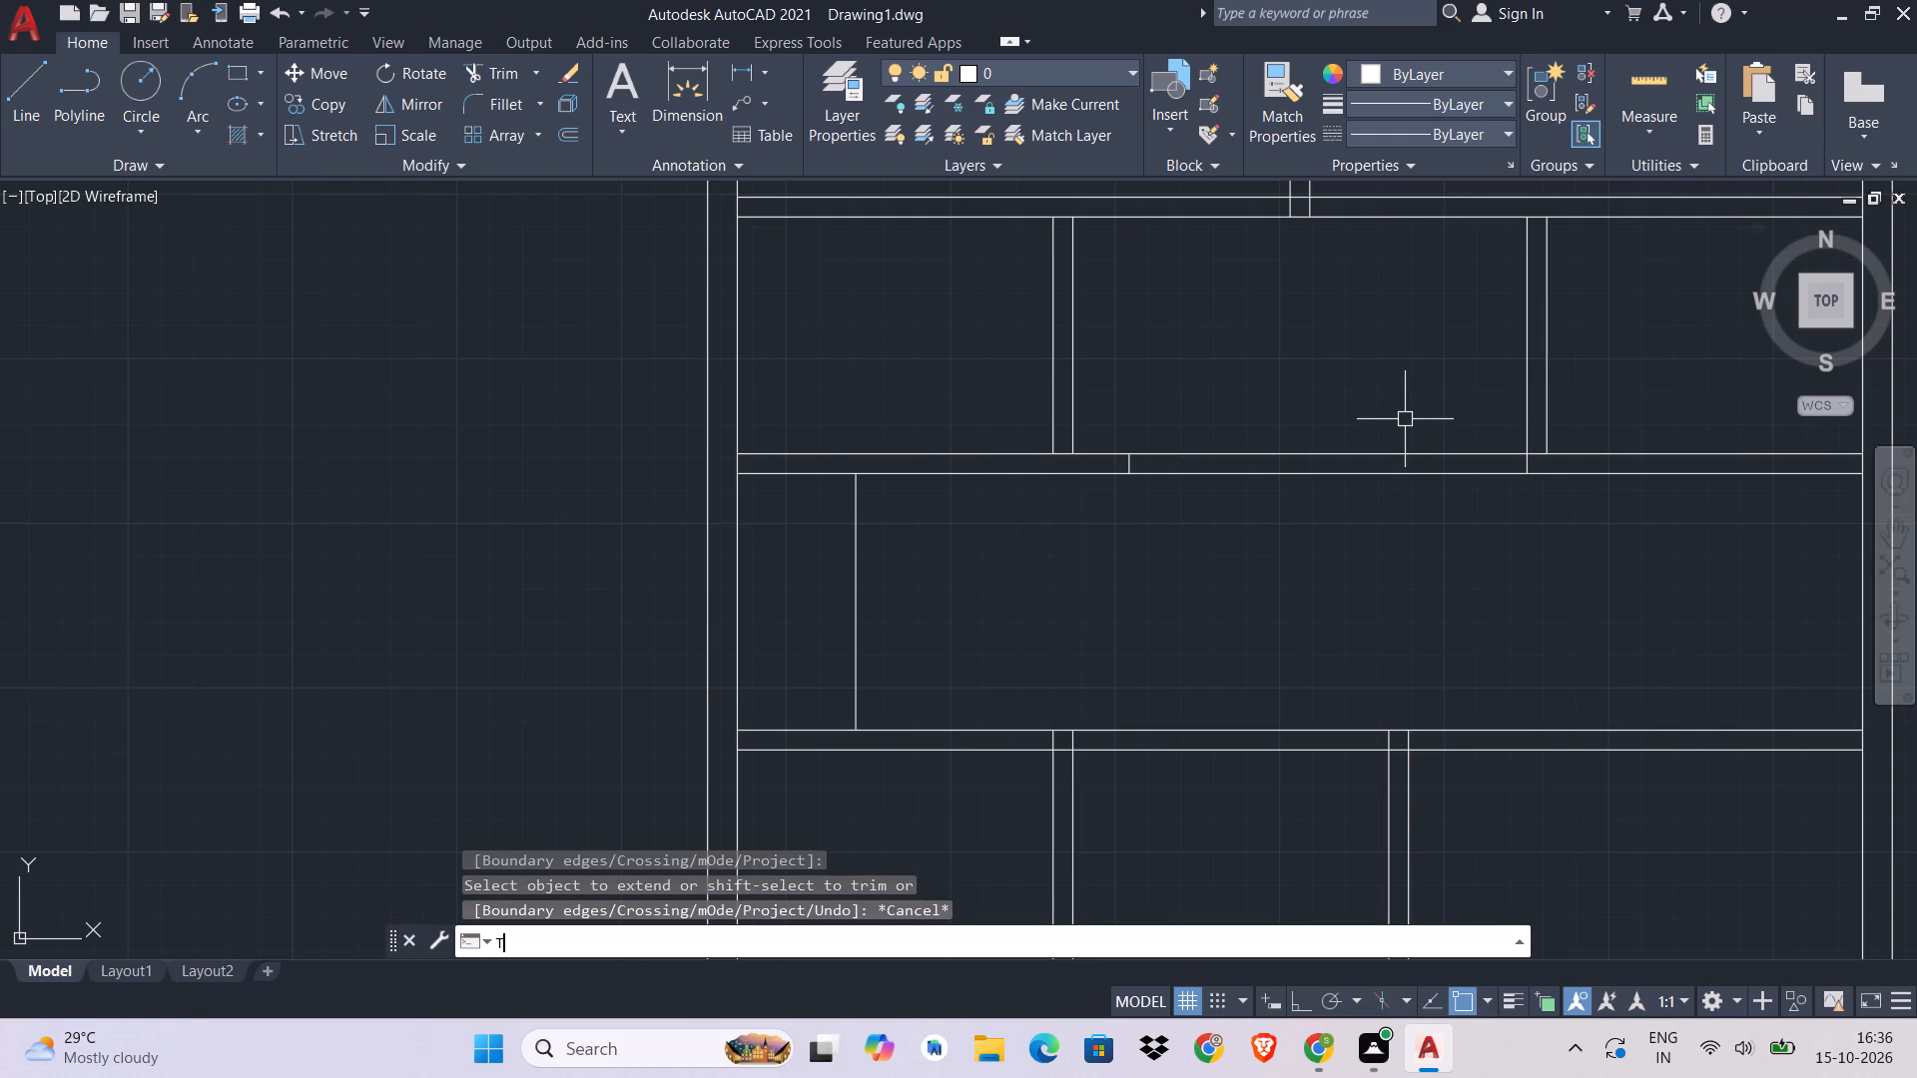
{"action": "key", "text": "space"}
{"action": "left_click", "coordinate": [1389, 394]}
{"action": "left_click", "coordinate": [1346, 583]}
{"action": "middle_click_drag", "start_coordinate": [1361, 554], "coordinate": [1443, 445]}
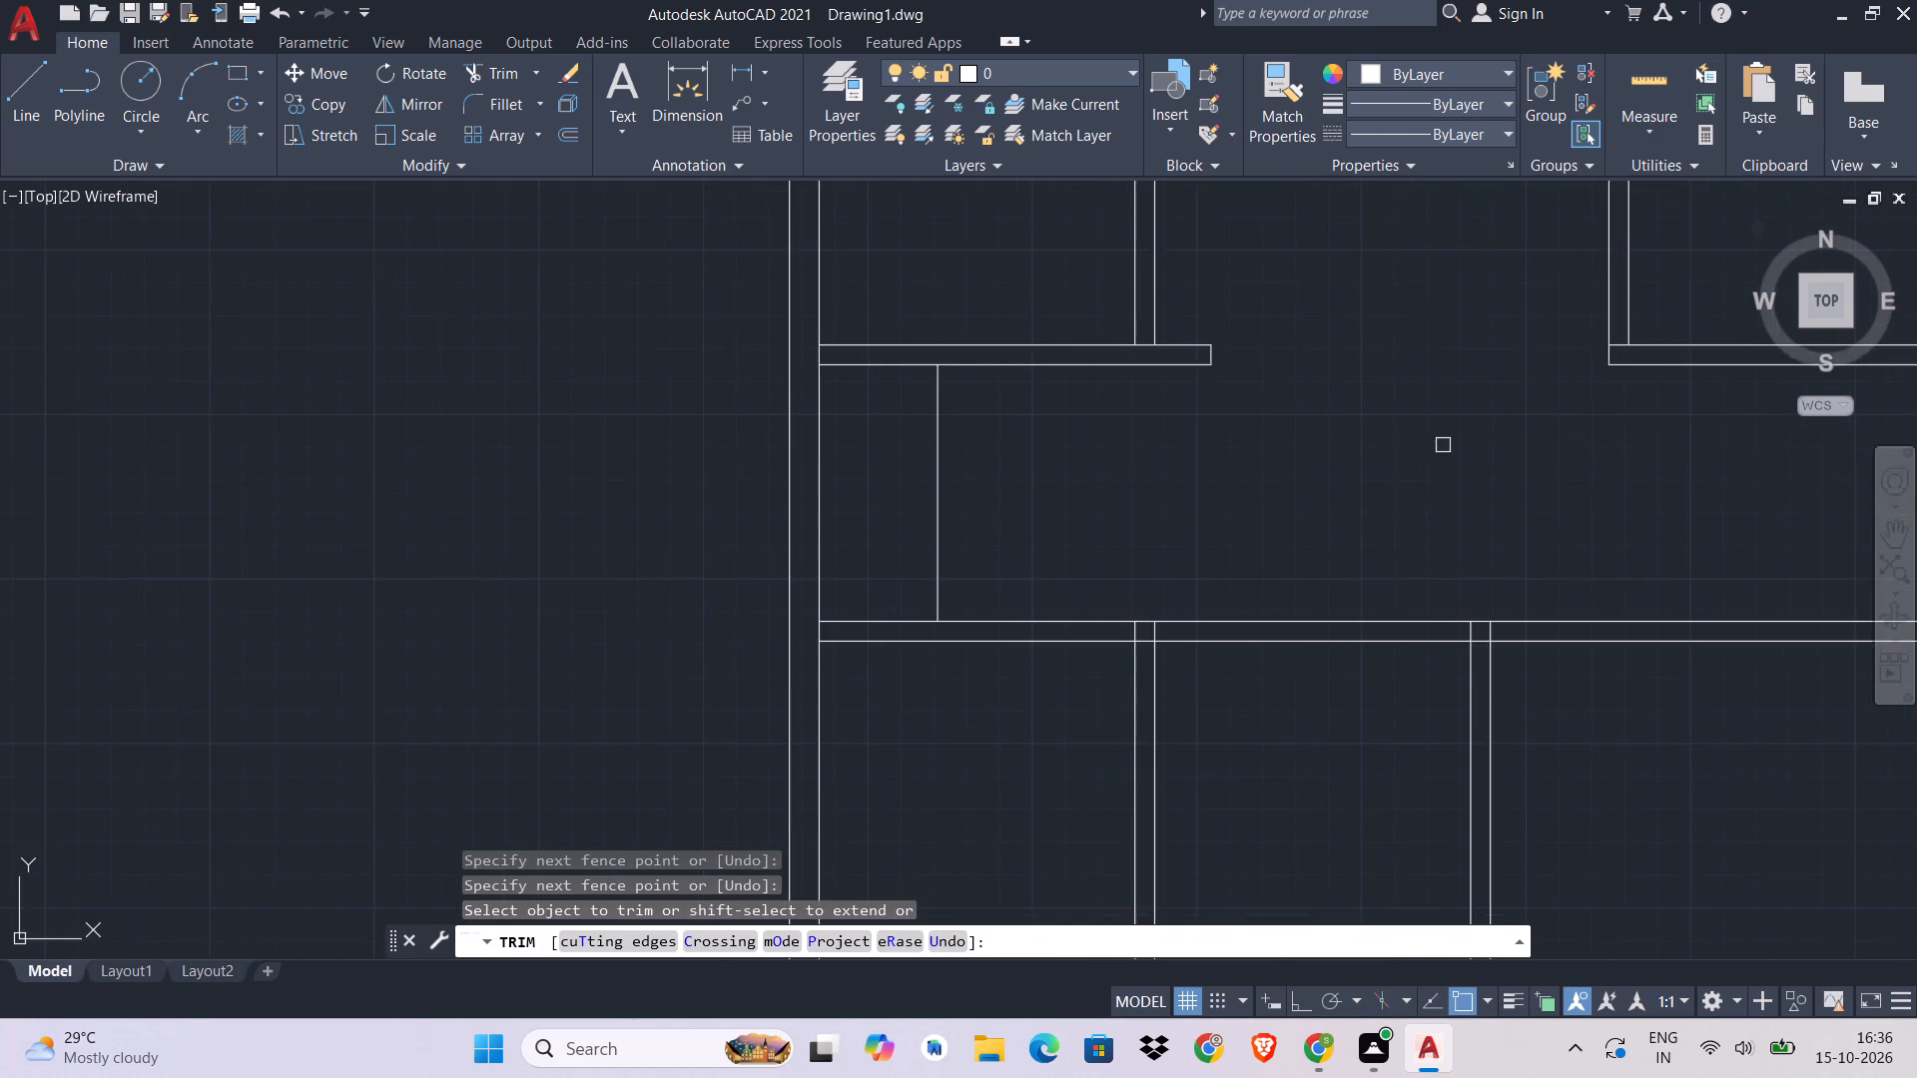
{"action": "scroll", "coordinate": [1444, 450], "scroll_direction": "down", "scroll_amount": 1}
{"action": "middle_click_drag", "start_coordinate": [1462, 429], "coordinate": [1393, 503]}
{"action": "key", "text": "Escape"}
{"action": "key", "text": "Escape"}
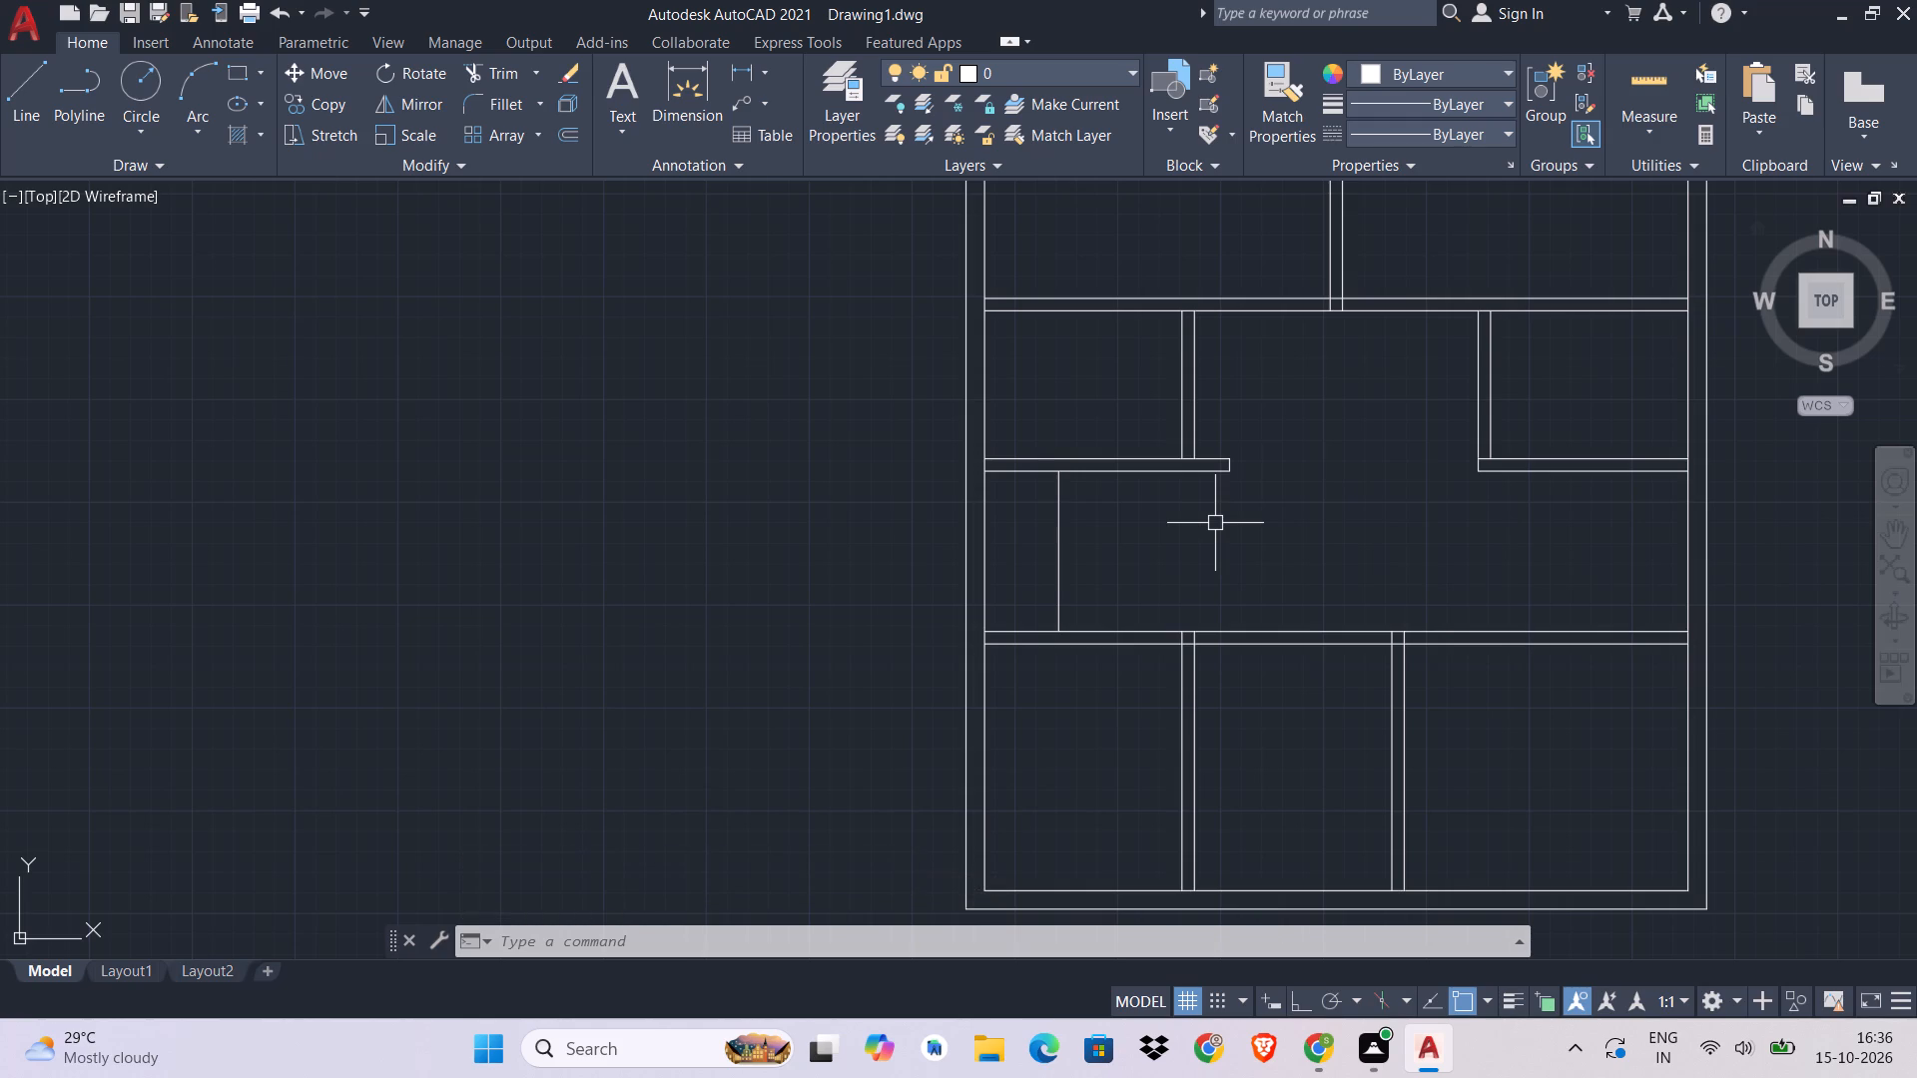
Draw a roughly horizontal line rightward from the midpoint of the short vertical line in the row above the bottom rooms.
{"action": "scroll", "coordinate": [1076, 537], "scroll_direction": "up", "scroll_amount": 1}
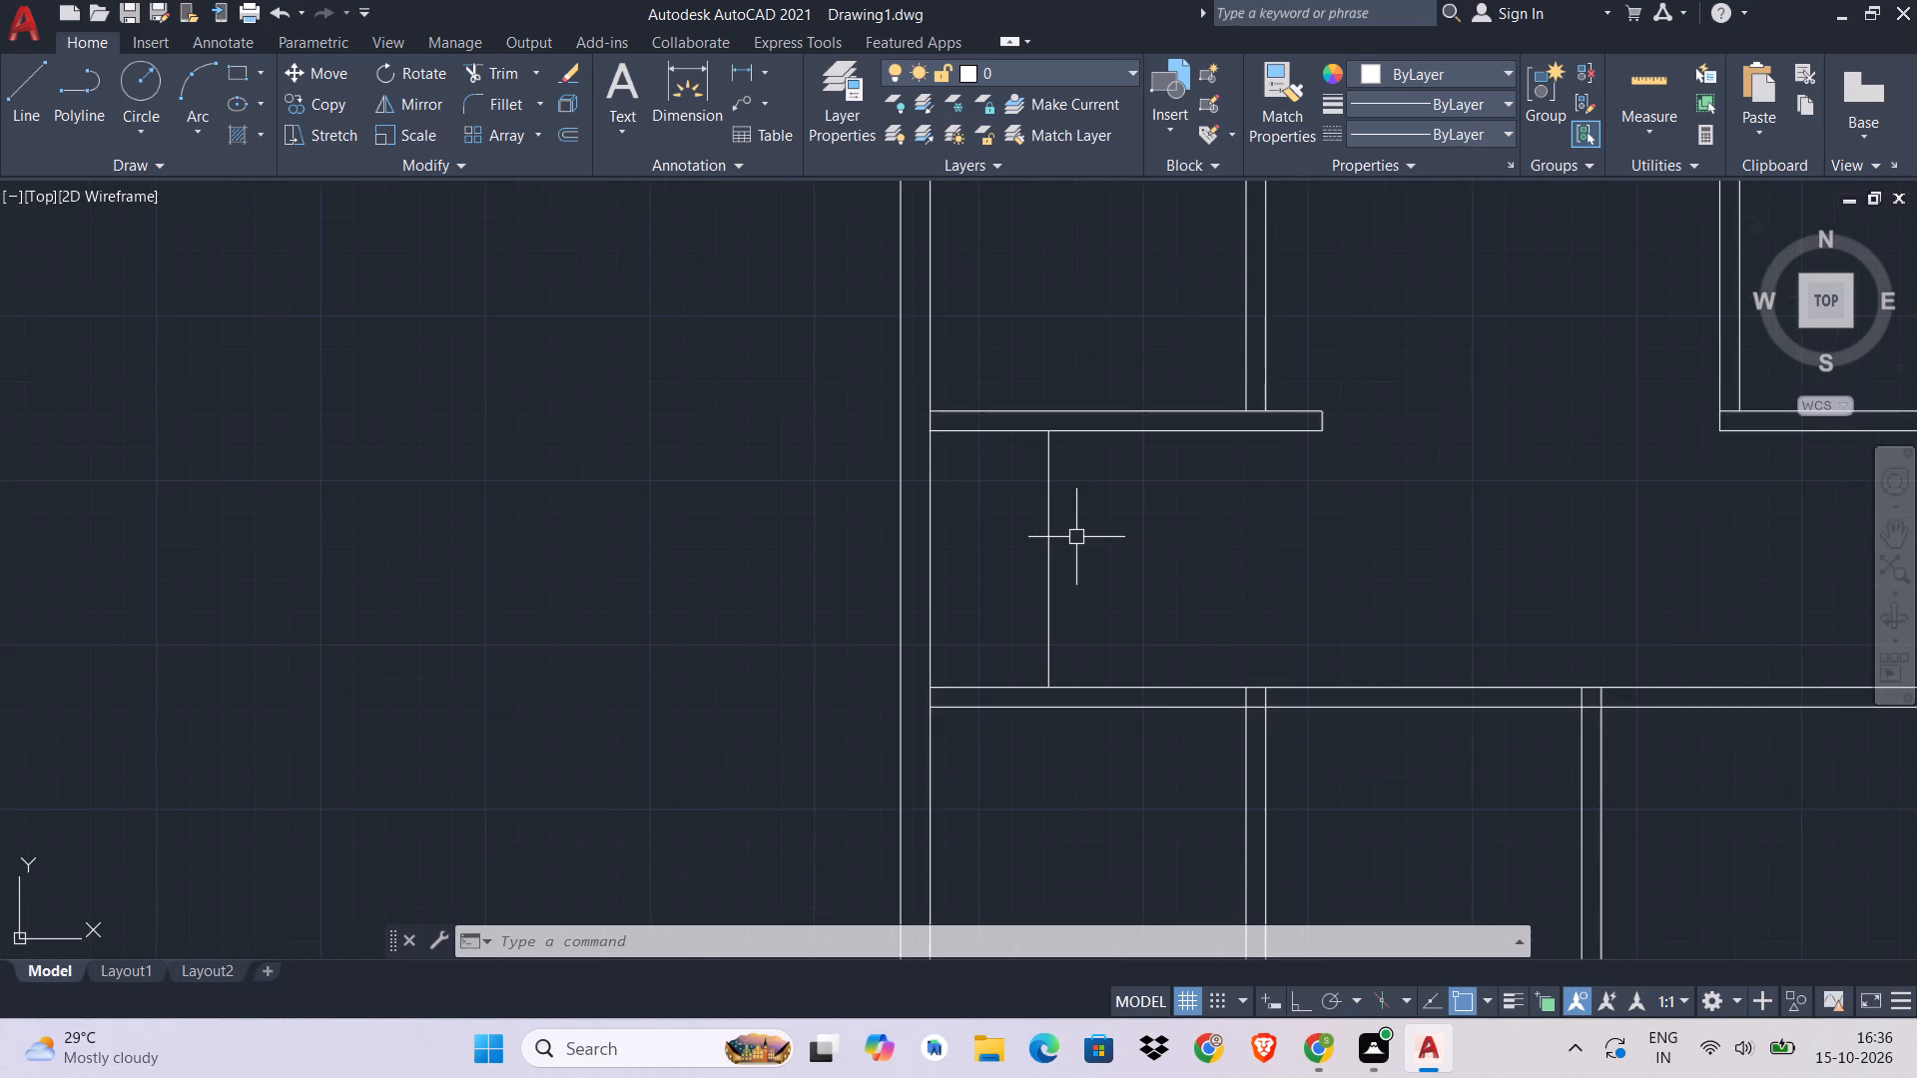
{"action": "key", "text": "l"}
{"action": "key", "text": "space"}
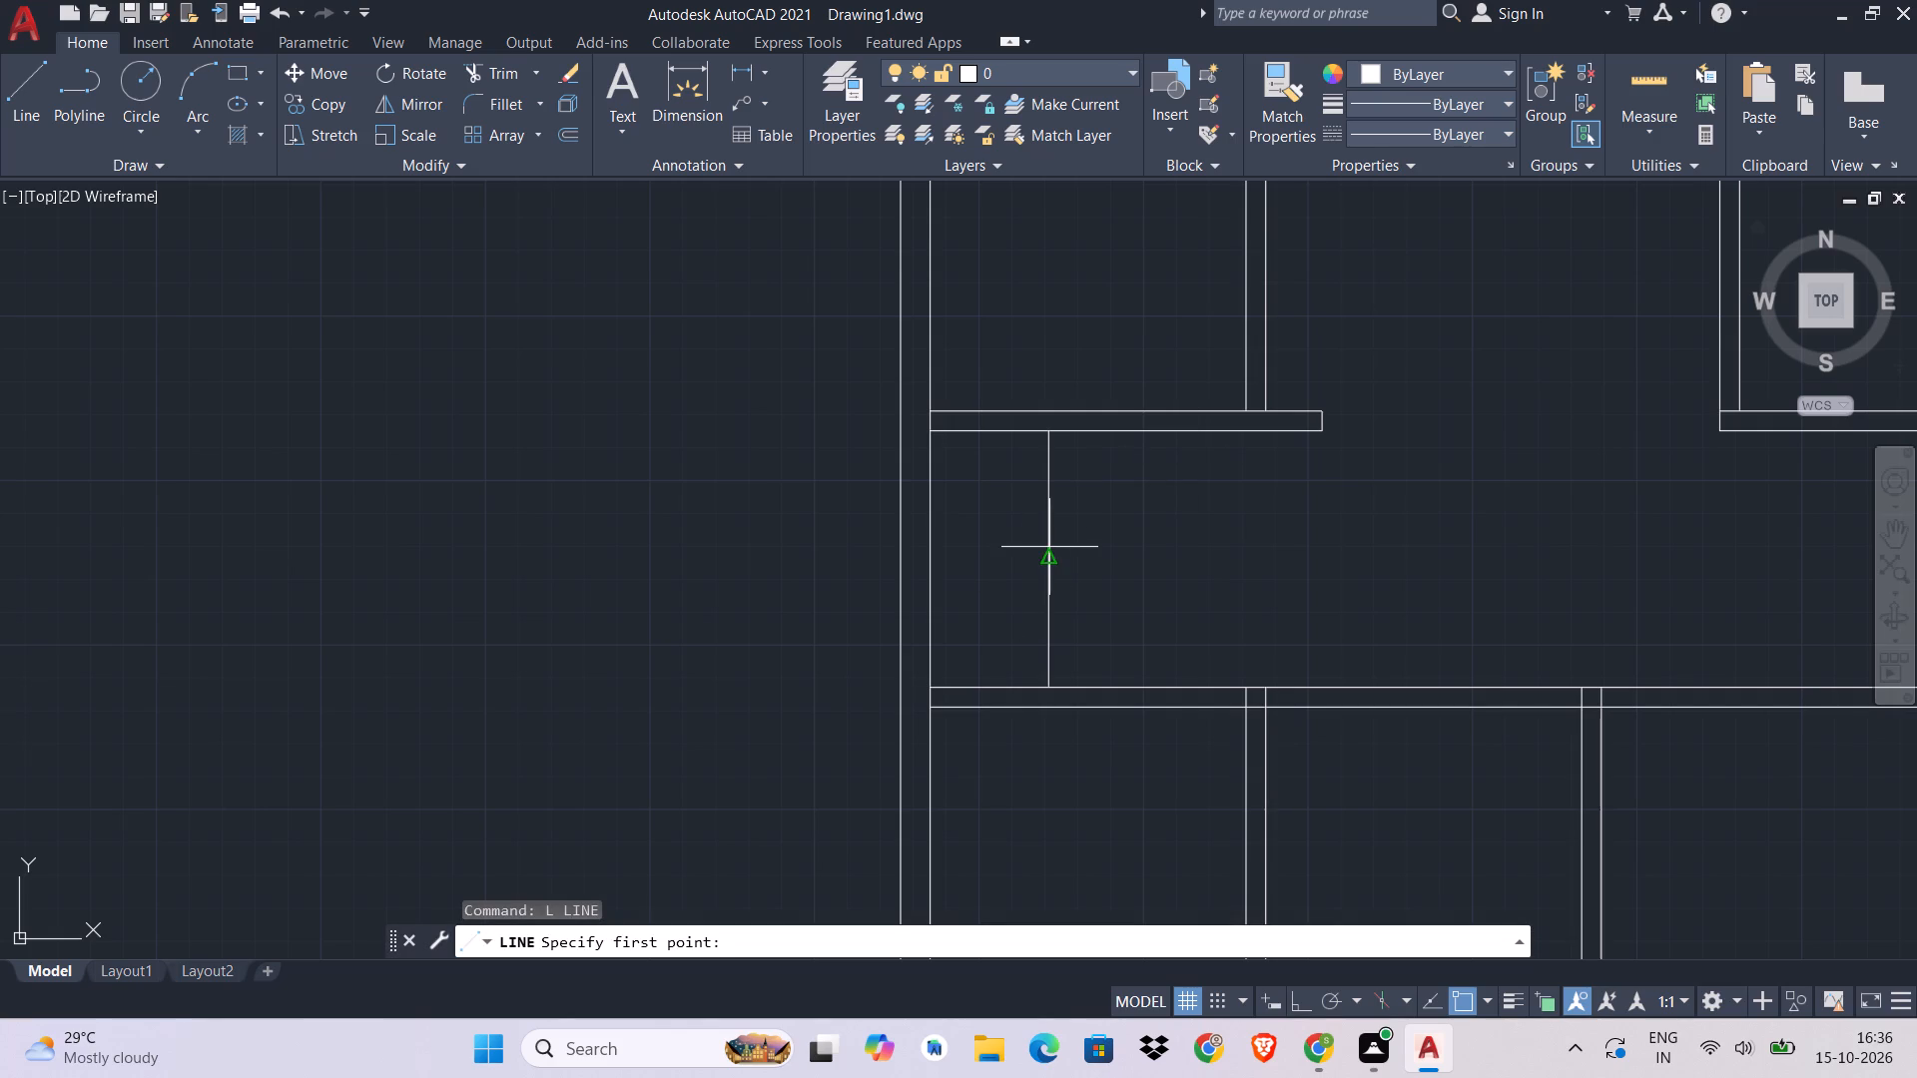
{"action": "left_click", "coordinate": [1045, 558]}
{"action": "left_click", "coordinate": [1404, 557]}
{"action": "key", "text": "Escape"}
{"action": "key", "text": "Escape"}
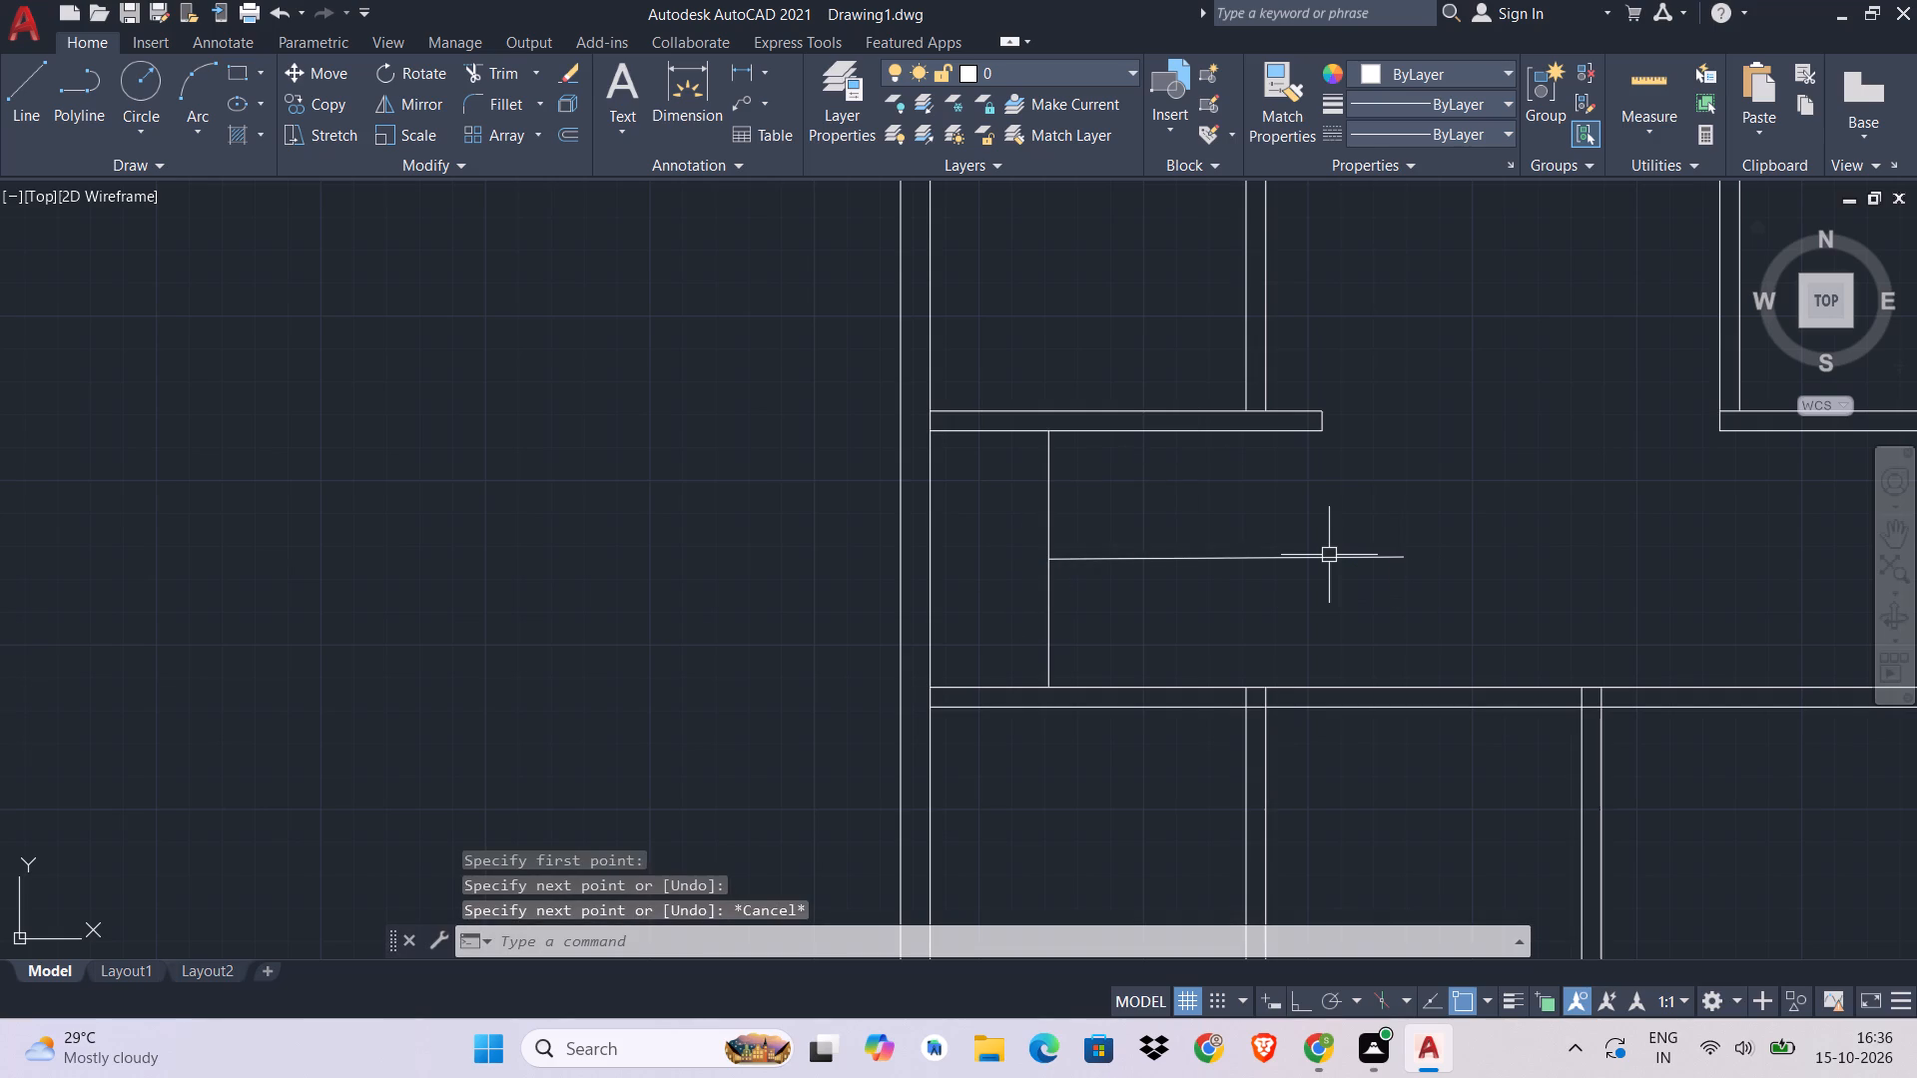
{"action": "key", "text": "Escape"}
Offset the new horizontal line by 1" to both its upper and lower sides.
{"action": "type", "text": "O 1"}
{"action": "key", "text": "space"}
{"action": "left_click", "coordinate": [1204, 564]}
{"action": "left_click", "coordinate": [1206, 479]}
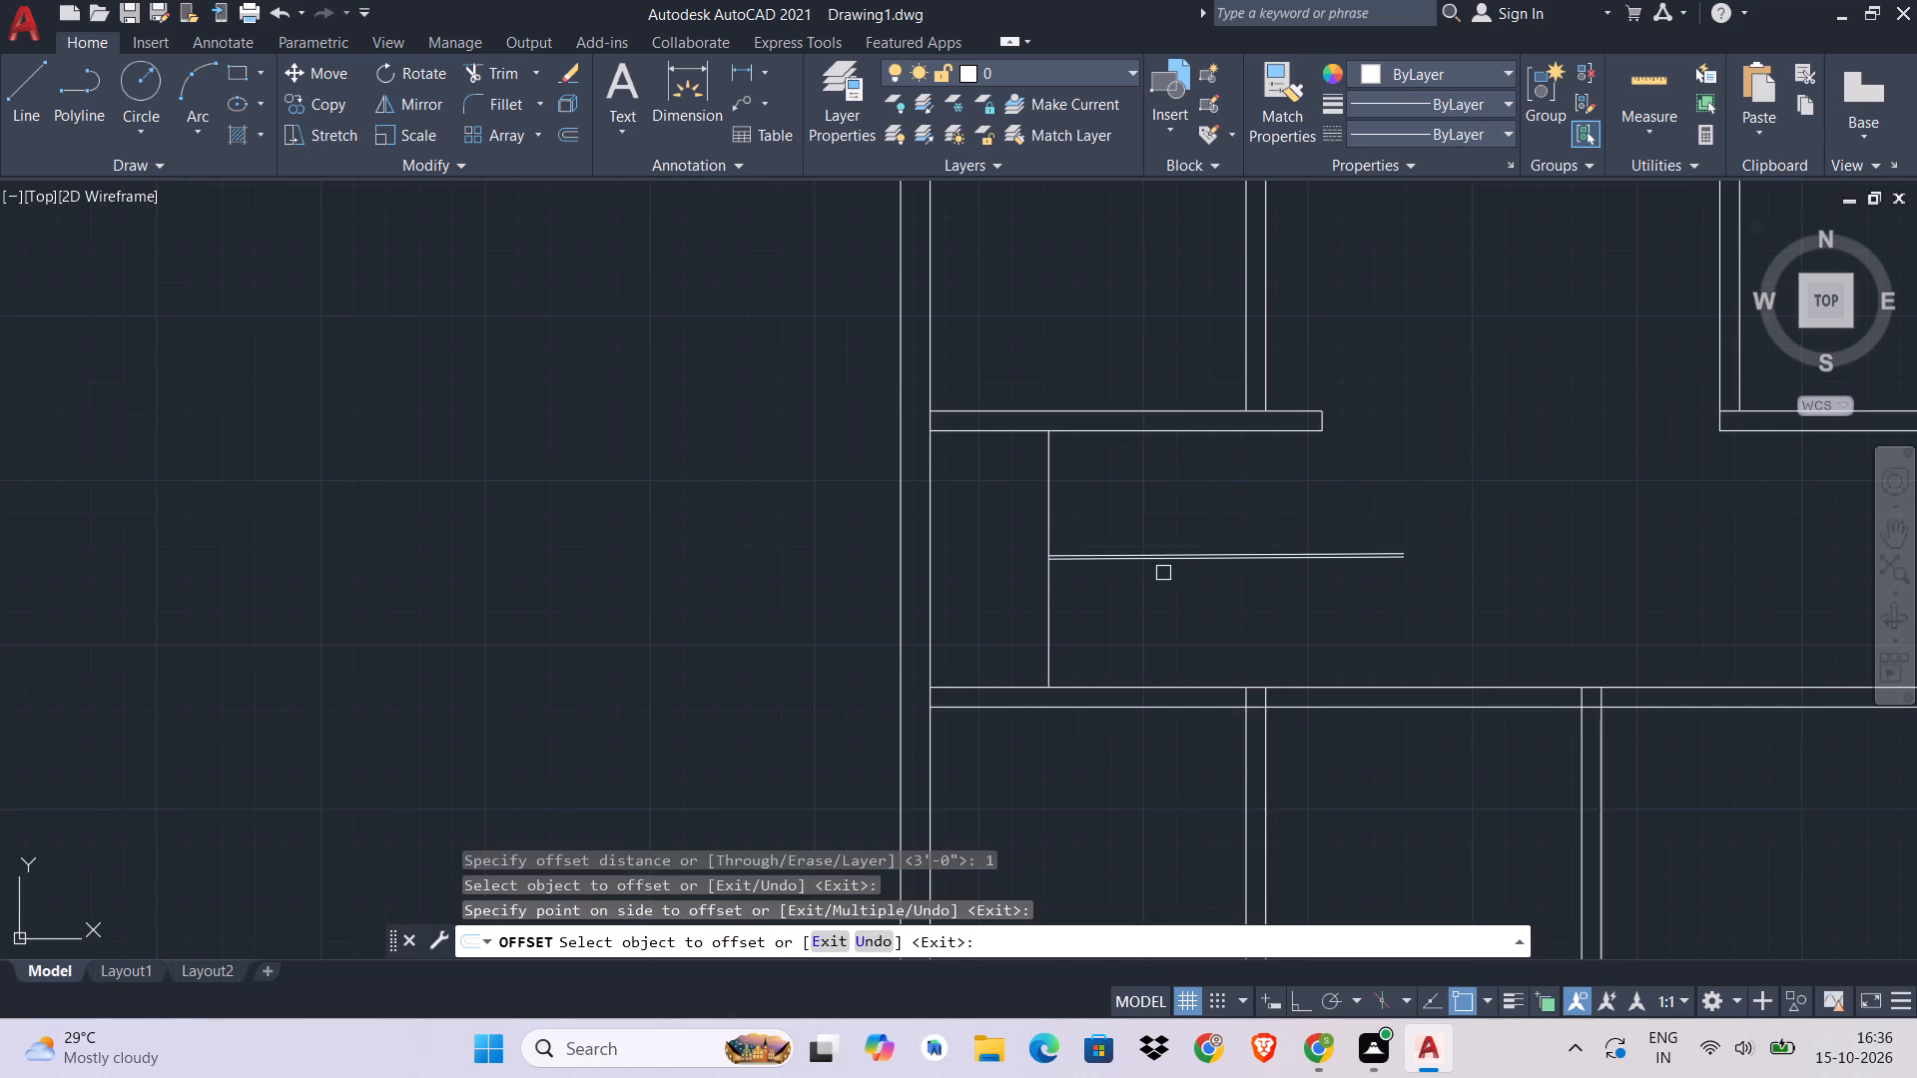
{"action": "scroll", "coordinate": [1161, 574], "scroll_direction": "up", "scroll_amount": 3}
{"action": "left_click", "coordinate": [1169, 517]}
{"action": "left_click", "coordinate": [1161, 671]}
{"action": "key", "text": "Escape"}
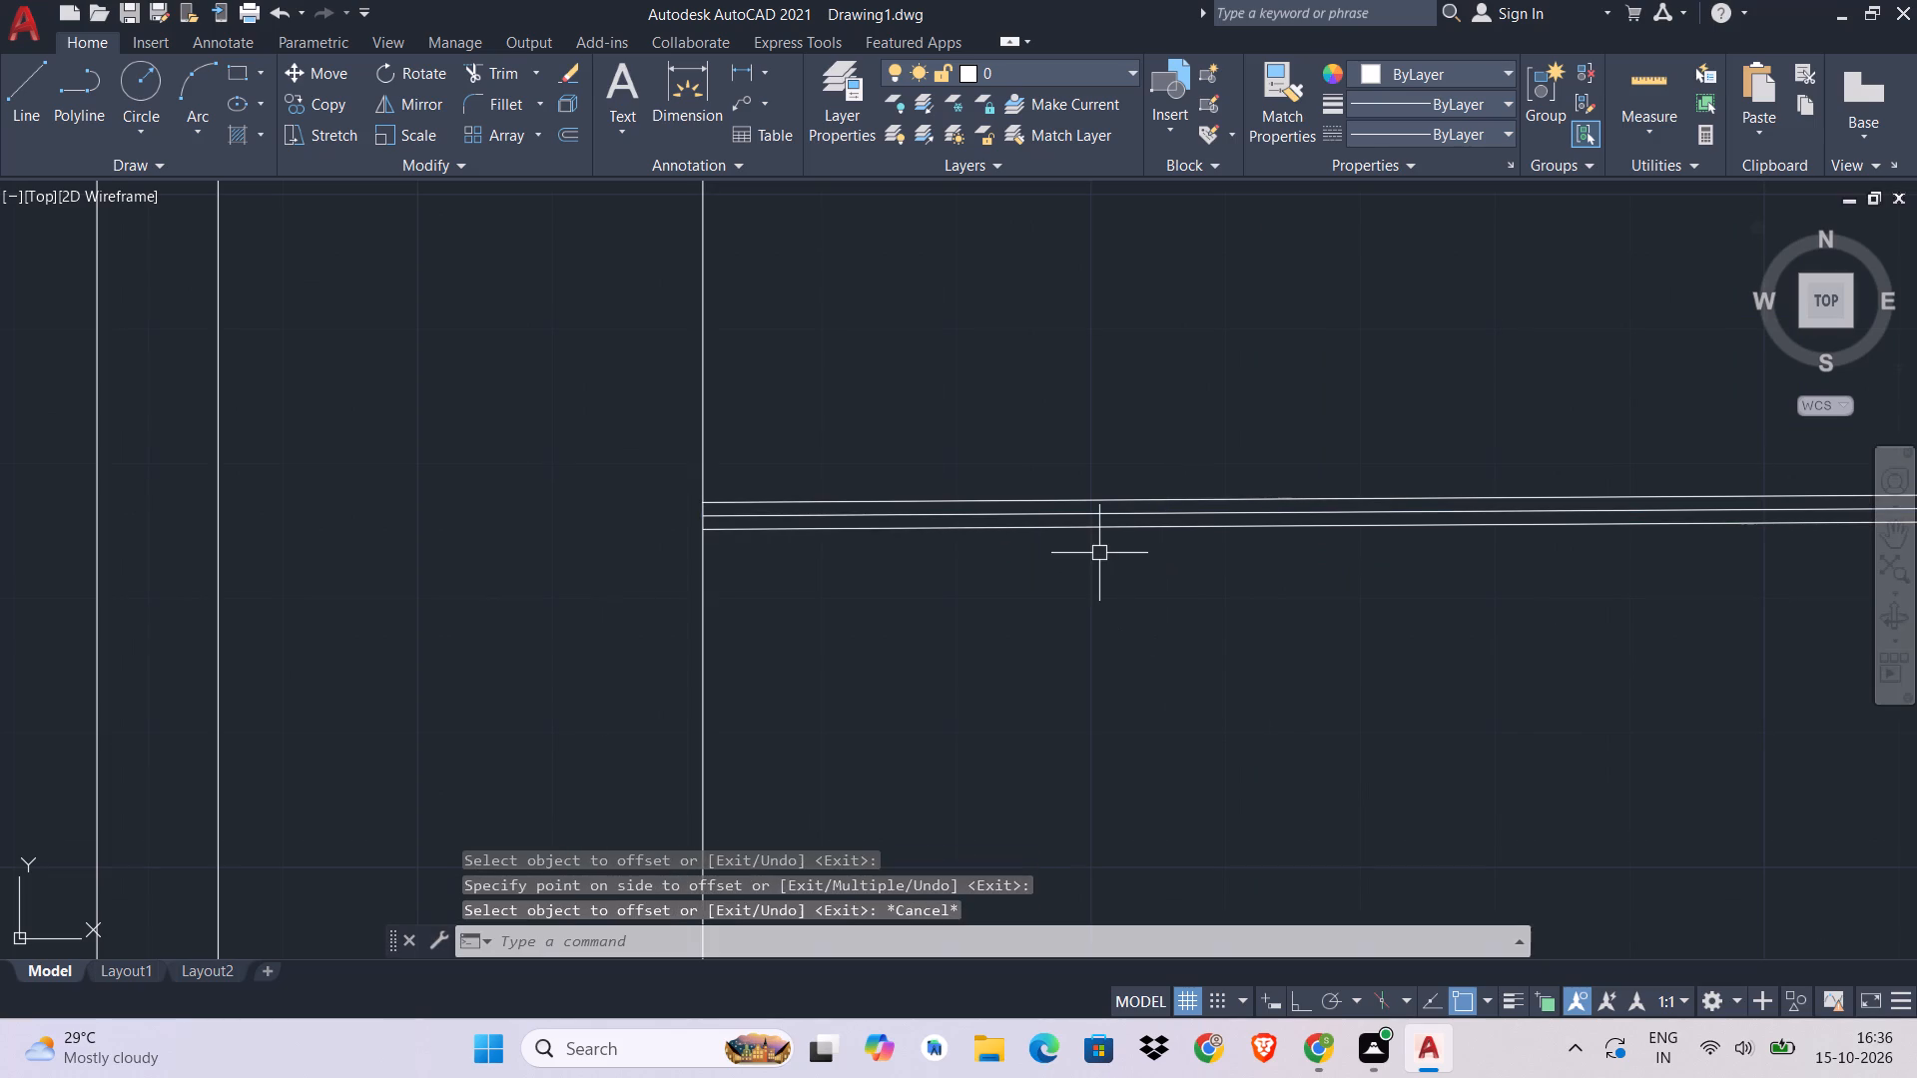
Erase the original middle line, leaving the two offset lines.
{"action": "scroll", "coordinate": [1126, 505], "scroll_direction": "up", "scroll_amount": 2}
{"action": "left_click", "coordinate": [1126, 516]}
{"action": "key", "text": "Delete"}
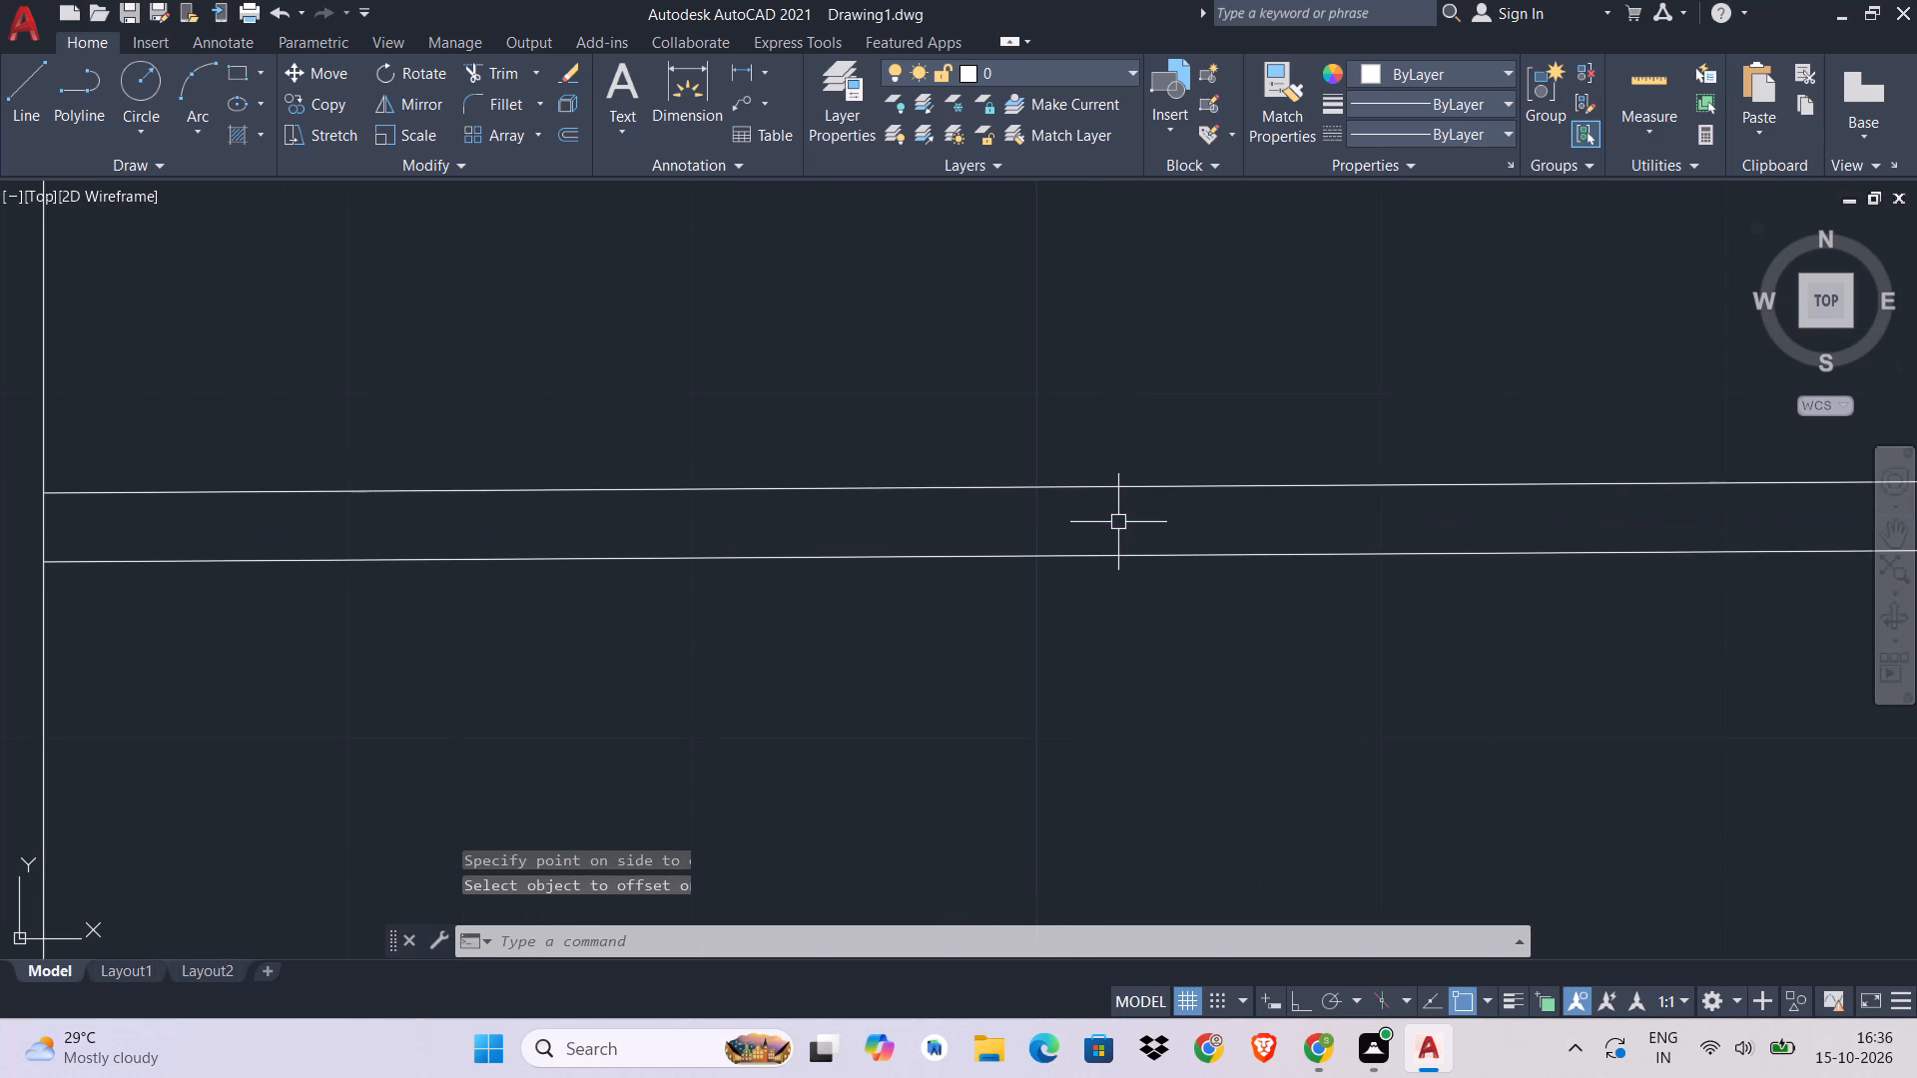
{"action": "scroll", "coordinate": [1118, 522], "scroll_direction": "down", "scroll_amount": 1}
{"action": "scroll", "coordinate": [1118, 522], "scroll_direction": "up", "scroll_amount": 1}
{"action": "scroll", "coordinate": [1118, 522], "scroll_direction": "down", "scroll_amount": 2}
{"action": "scroll", "coordinate": [1118, 522], "scroll_direction": "up", "scroll_amount": 1}
{"action": "scroll", "coordinate": [1118, 522], "scroll_direction": "down", "scroll_amount": 2}
{"action": "middle_click_drag", "start_coordinate": [1127, 530], "coordinate": [1178, 574]}
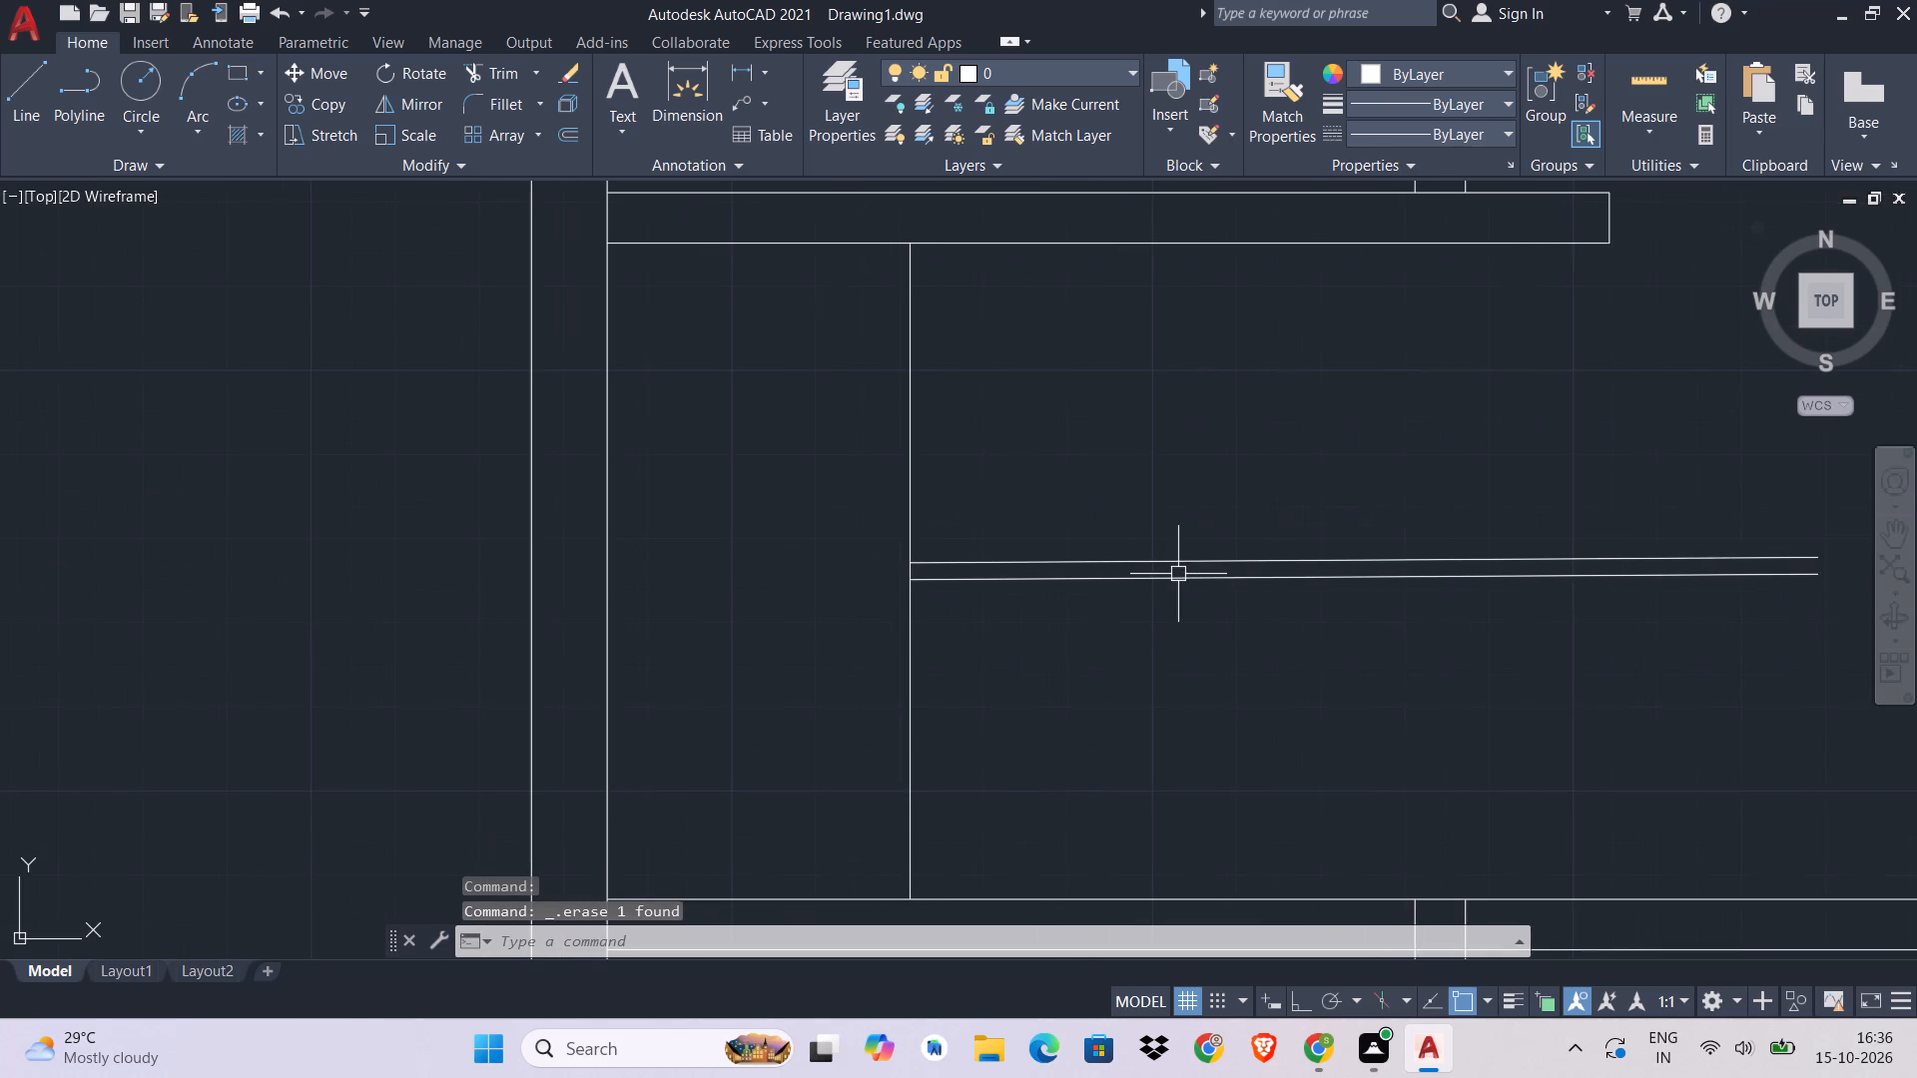
Trim the short vertical line where it crosses the horizontal pair, keeping only its part above the upper line.
{"action": "type", "text": "TR"}
{"action": "key", "text": "space"}
{"action": "scroll", "coordinate": [926, 566], "scroll_direction": "up", "scroll_amount": 3}
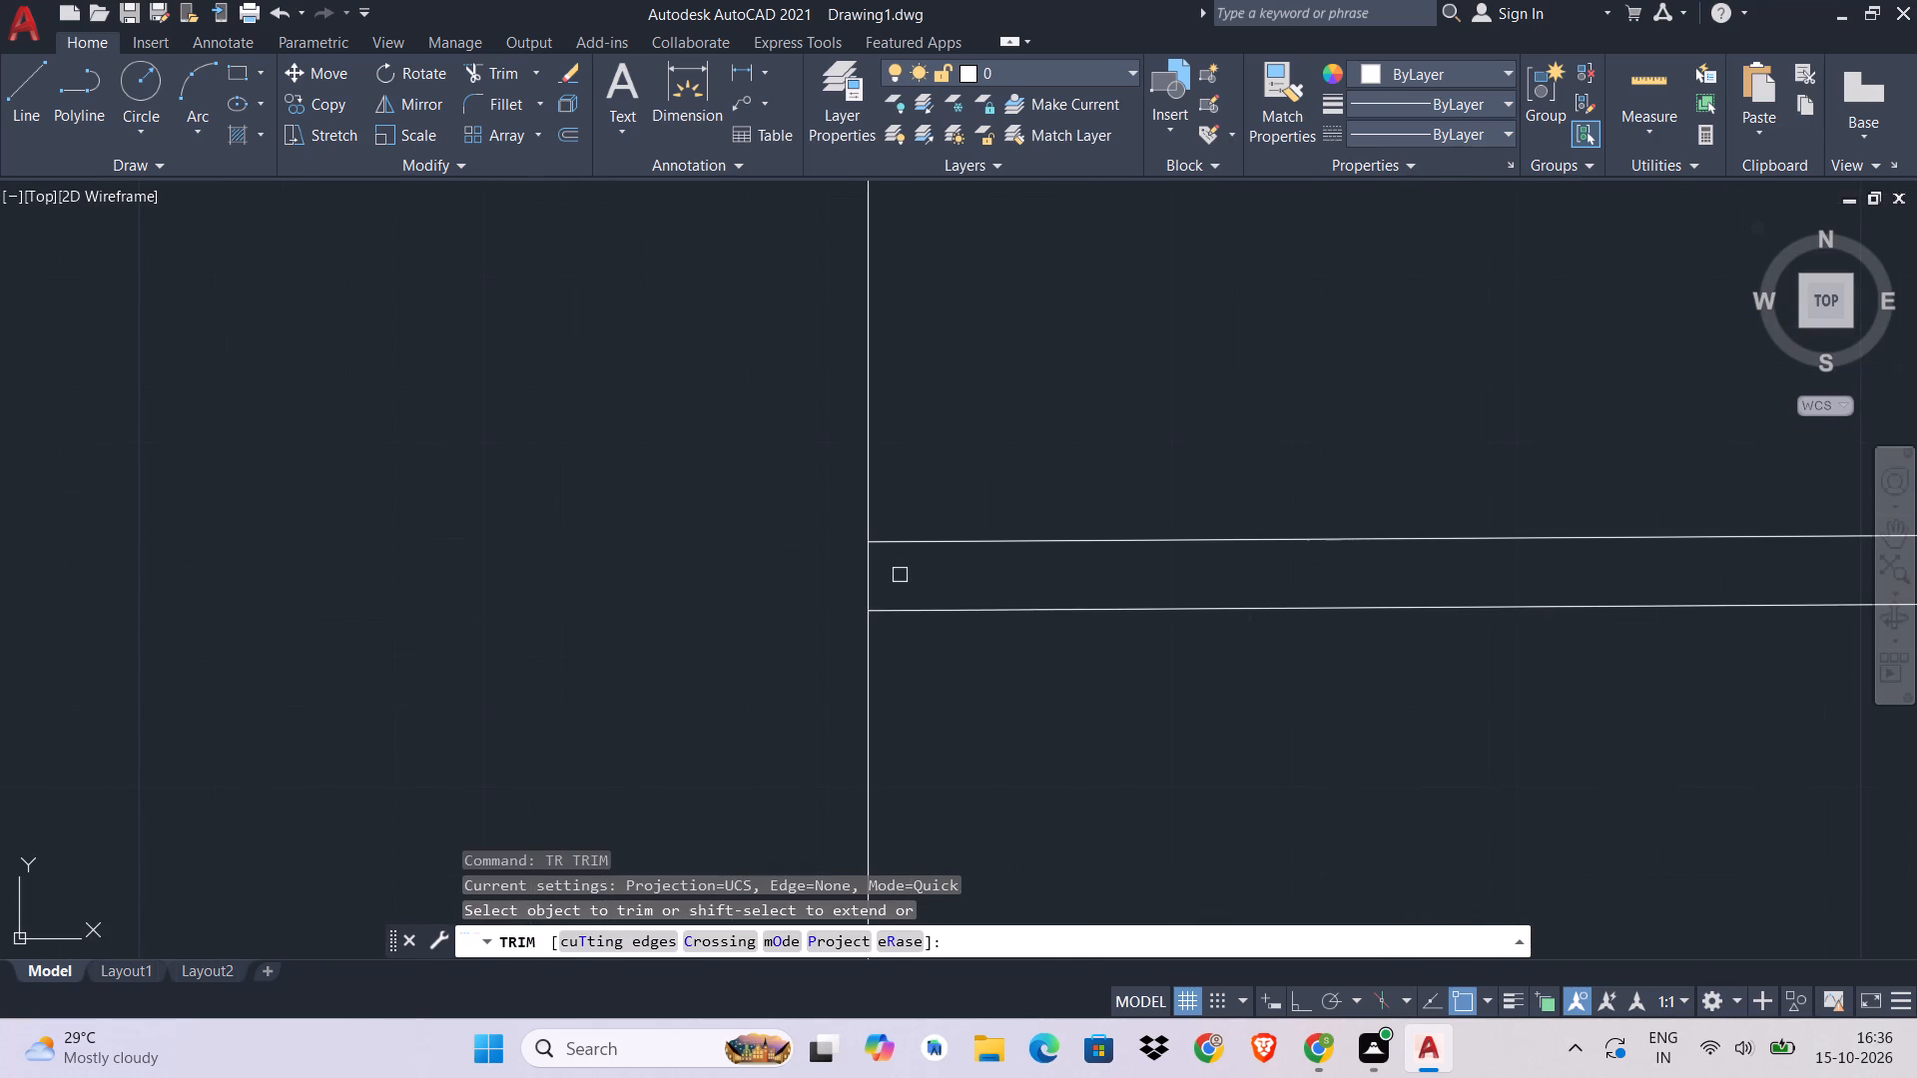
{"action": "left_click", "coordinate": [876, 575]}
{"action": "left_click", "coordinate": [852, 579]}
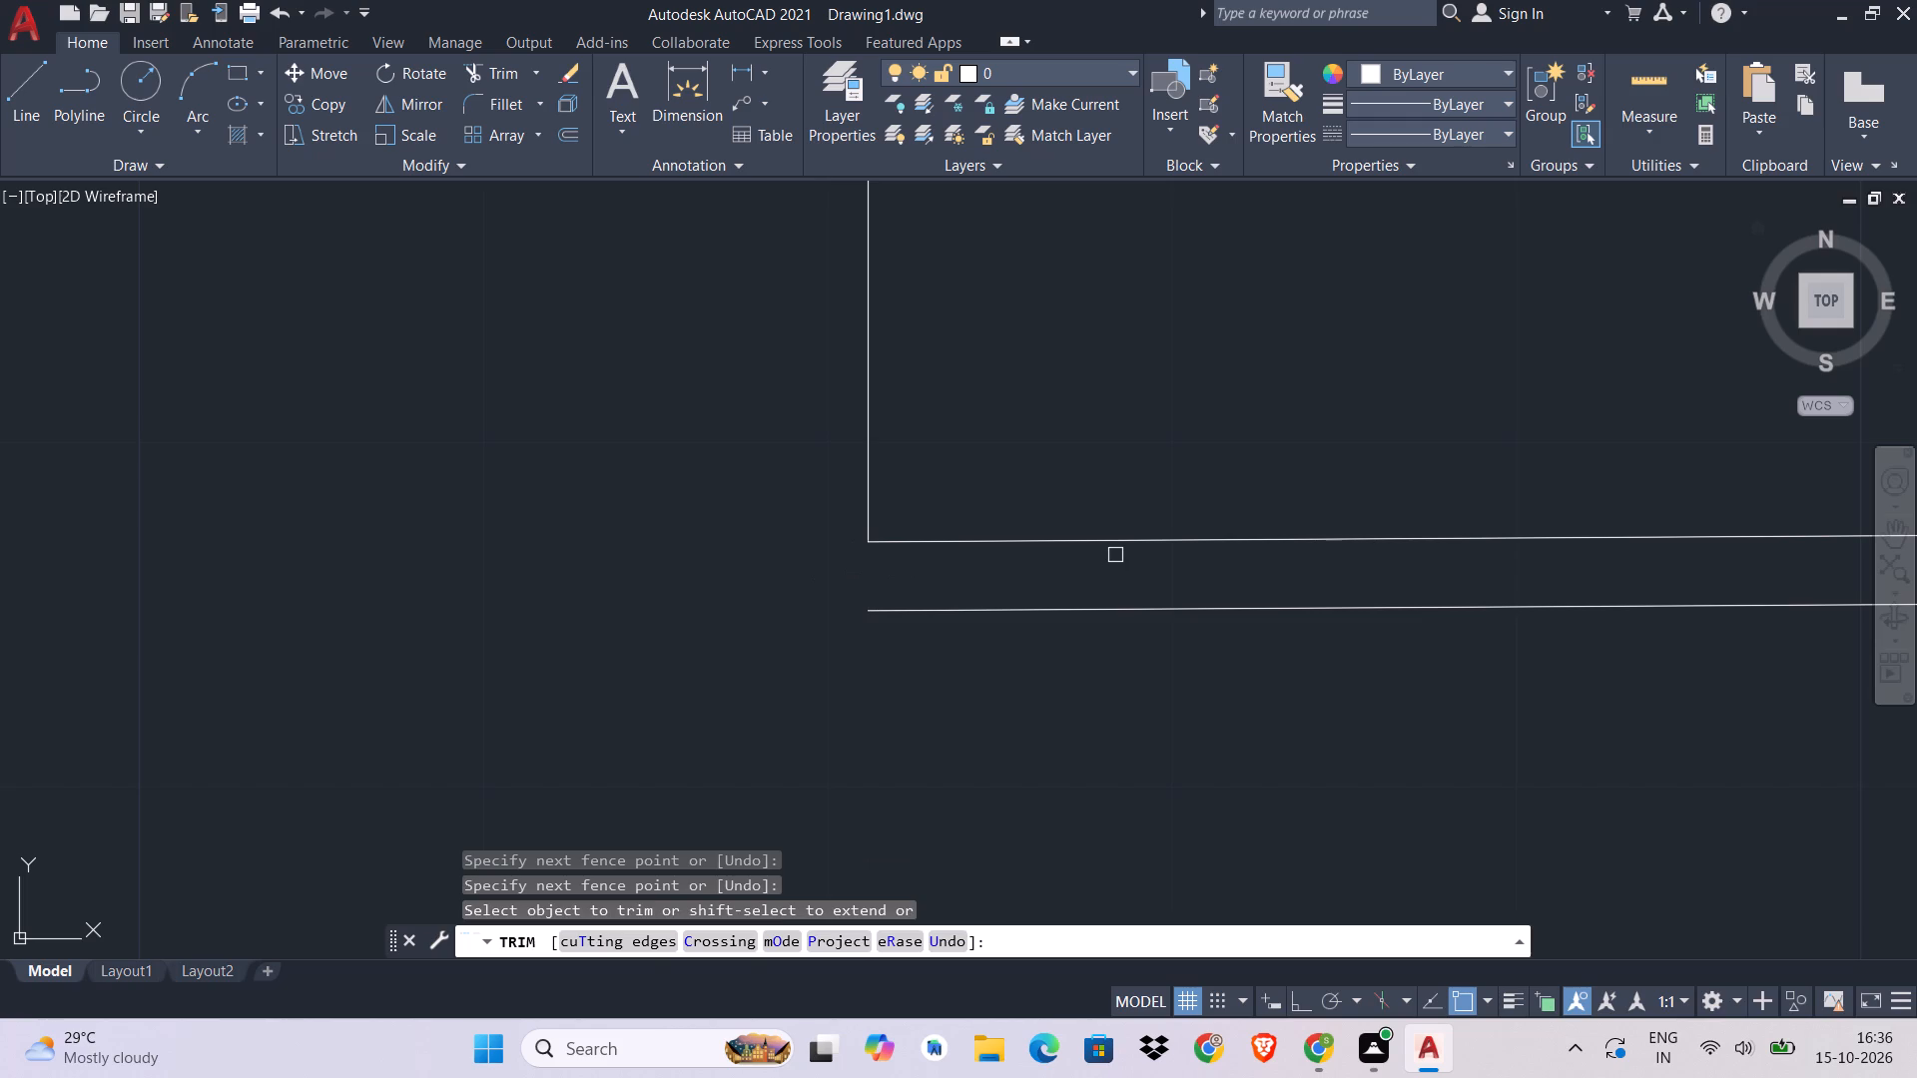
{"action": "key", "text": "Escape"}
{"action": "scroll", "coordinate": [1121, 562], "scroll_direction": "down", "scroll_amount": 3}
{"action": "middle_click_drag", "start_coordinate": [1092, 588], "coordinate": [1033, 600]}
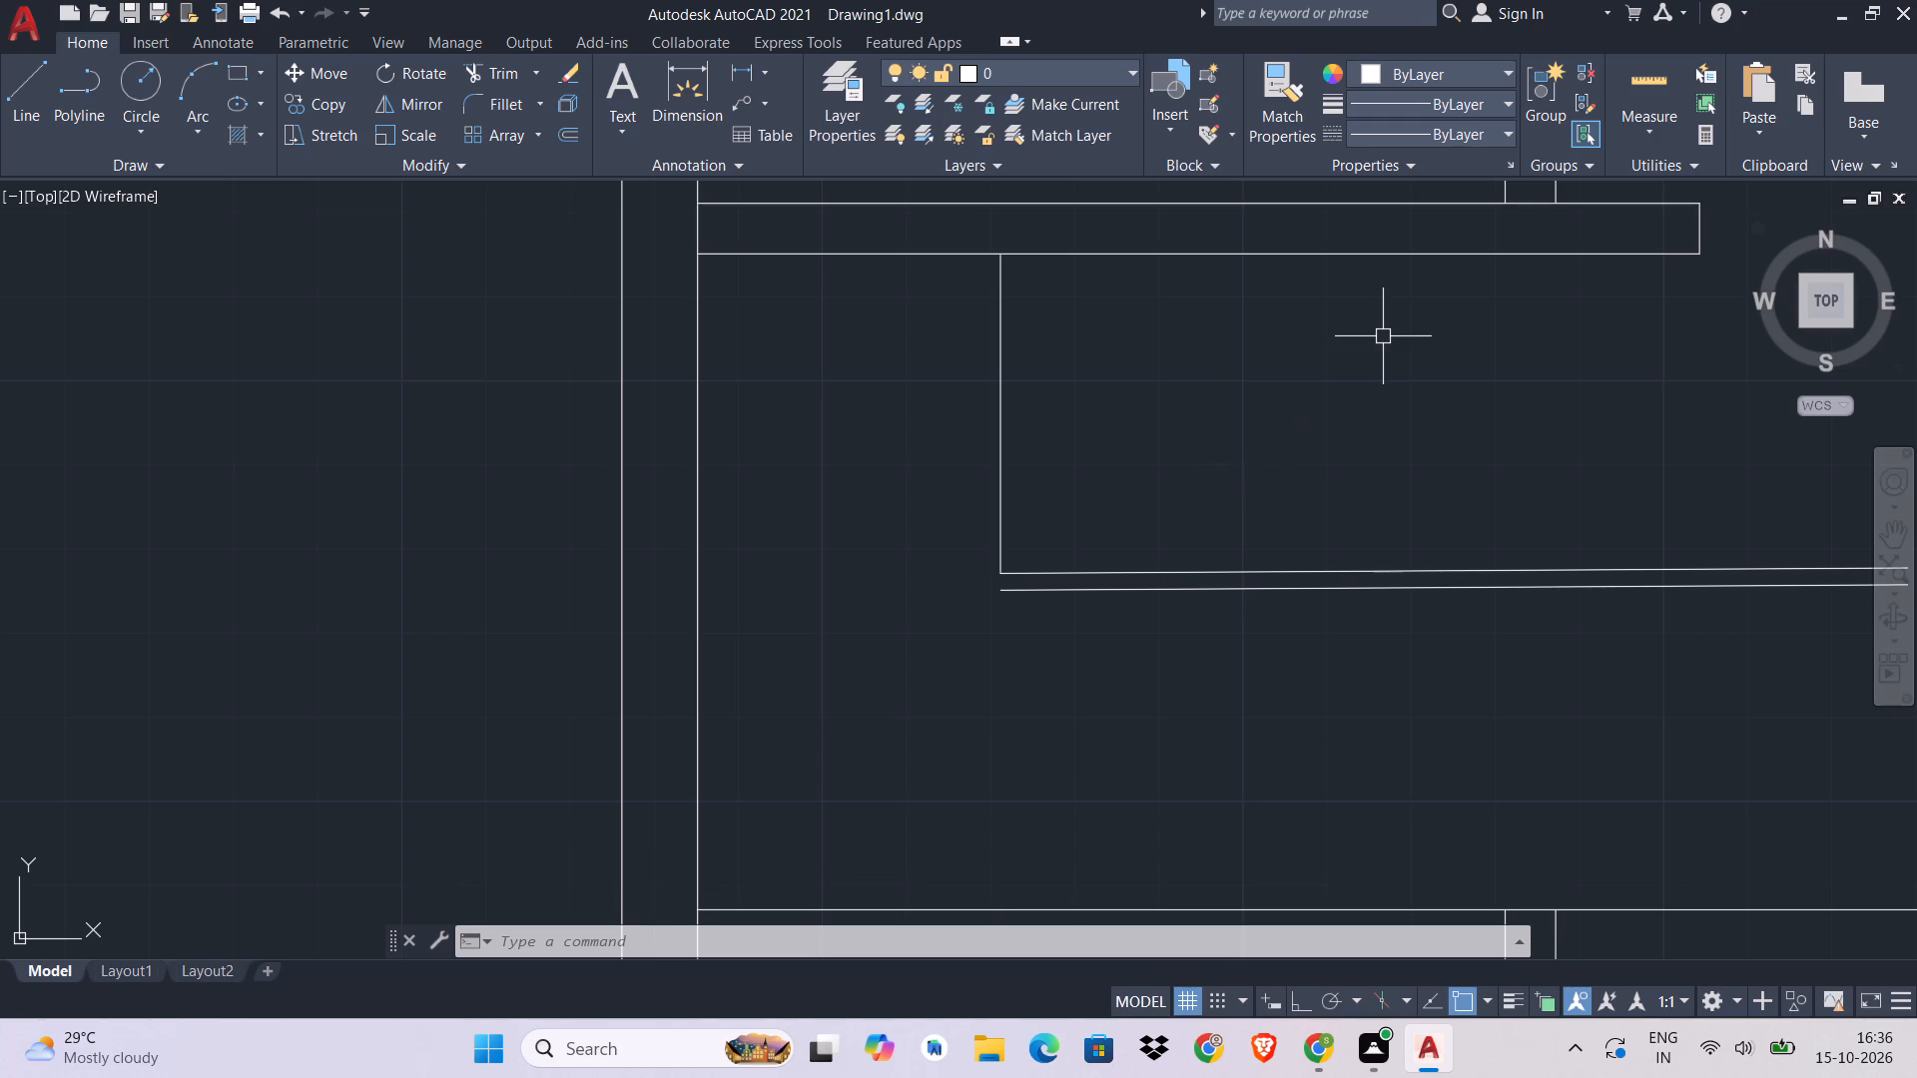
Copy the remaining vertical line as a 10-item array spaced 10" apart toward the right, with ortho on, to form the stair treads.
{"action": "key", "text": "d"}
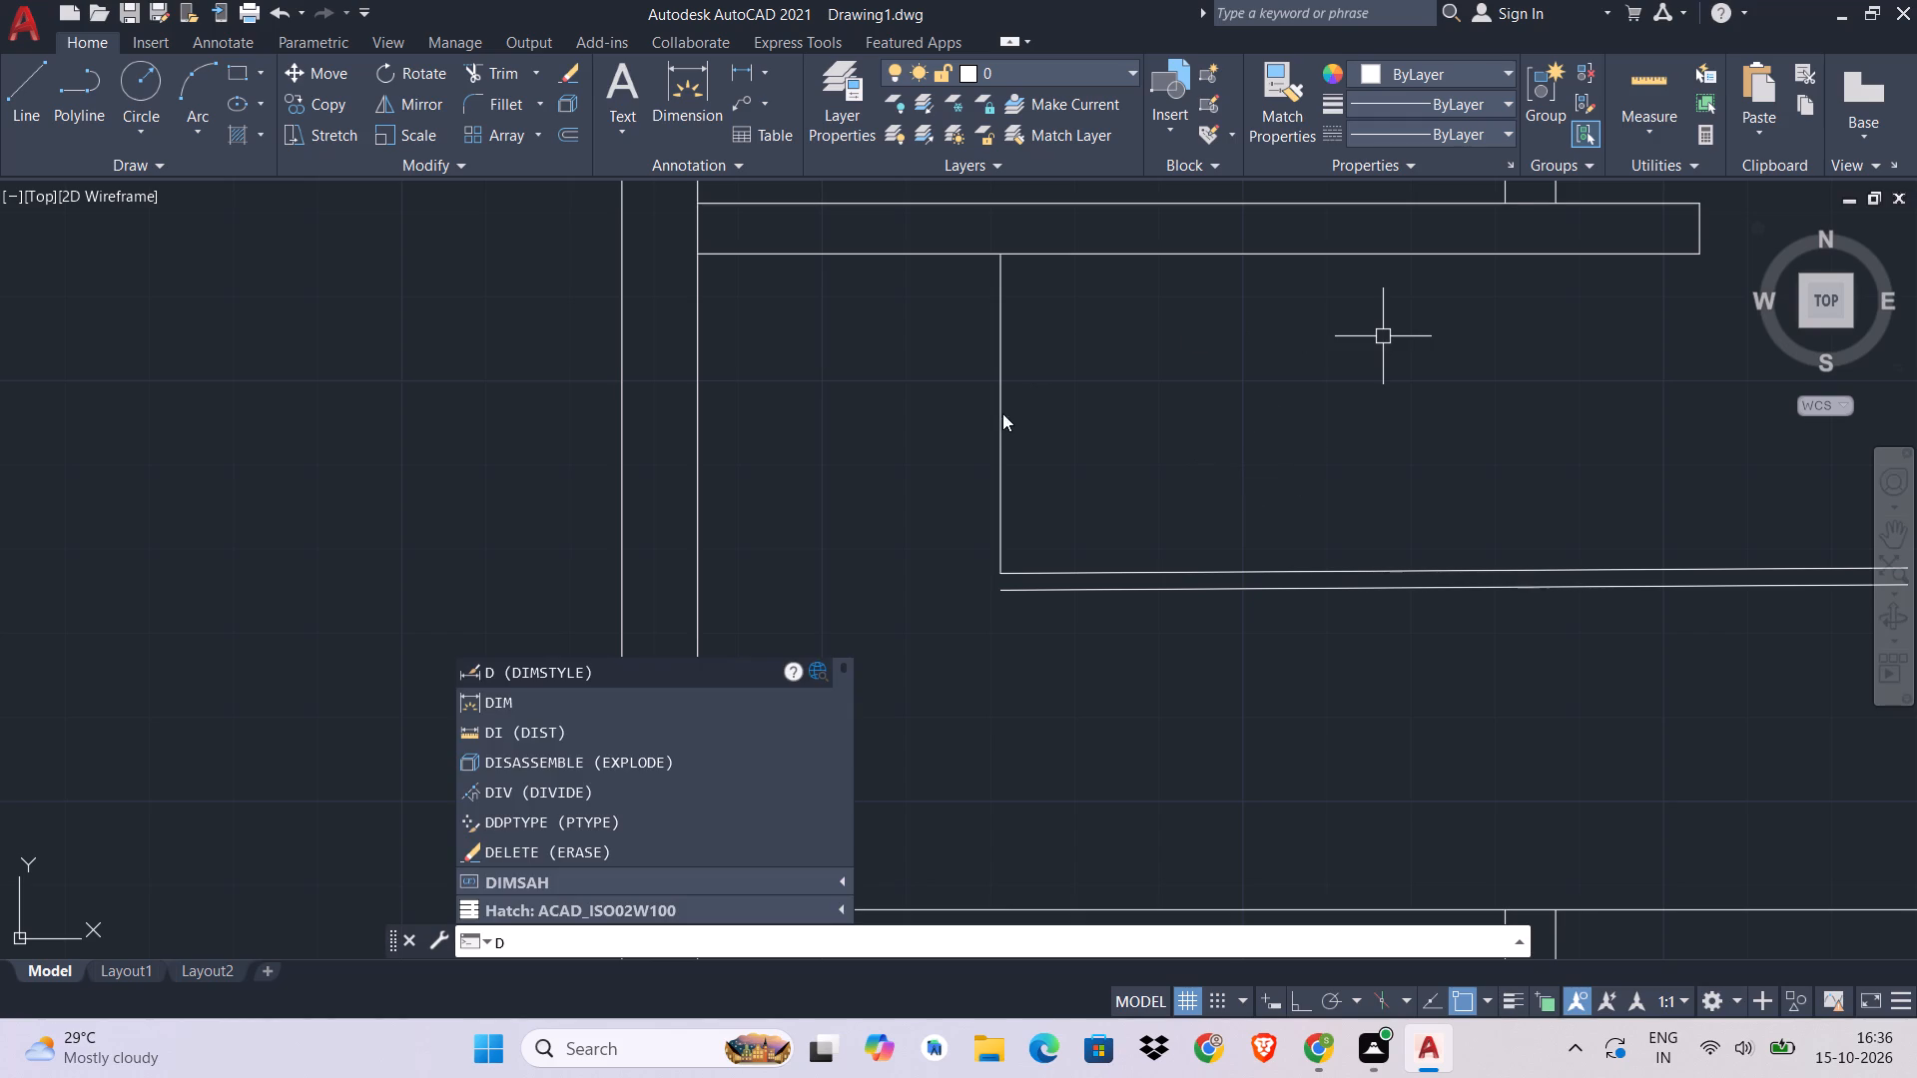
{"action": "key", "text": "Escape"}
{"action": "left_click", "coordinate": [1002, 504]}
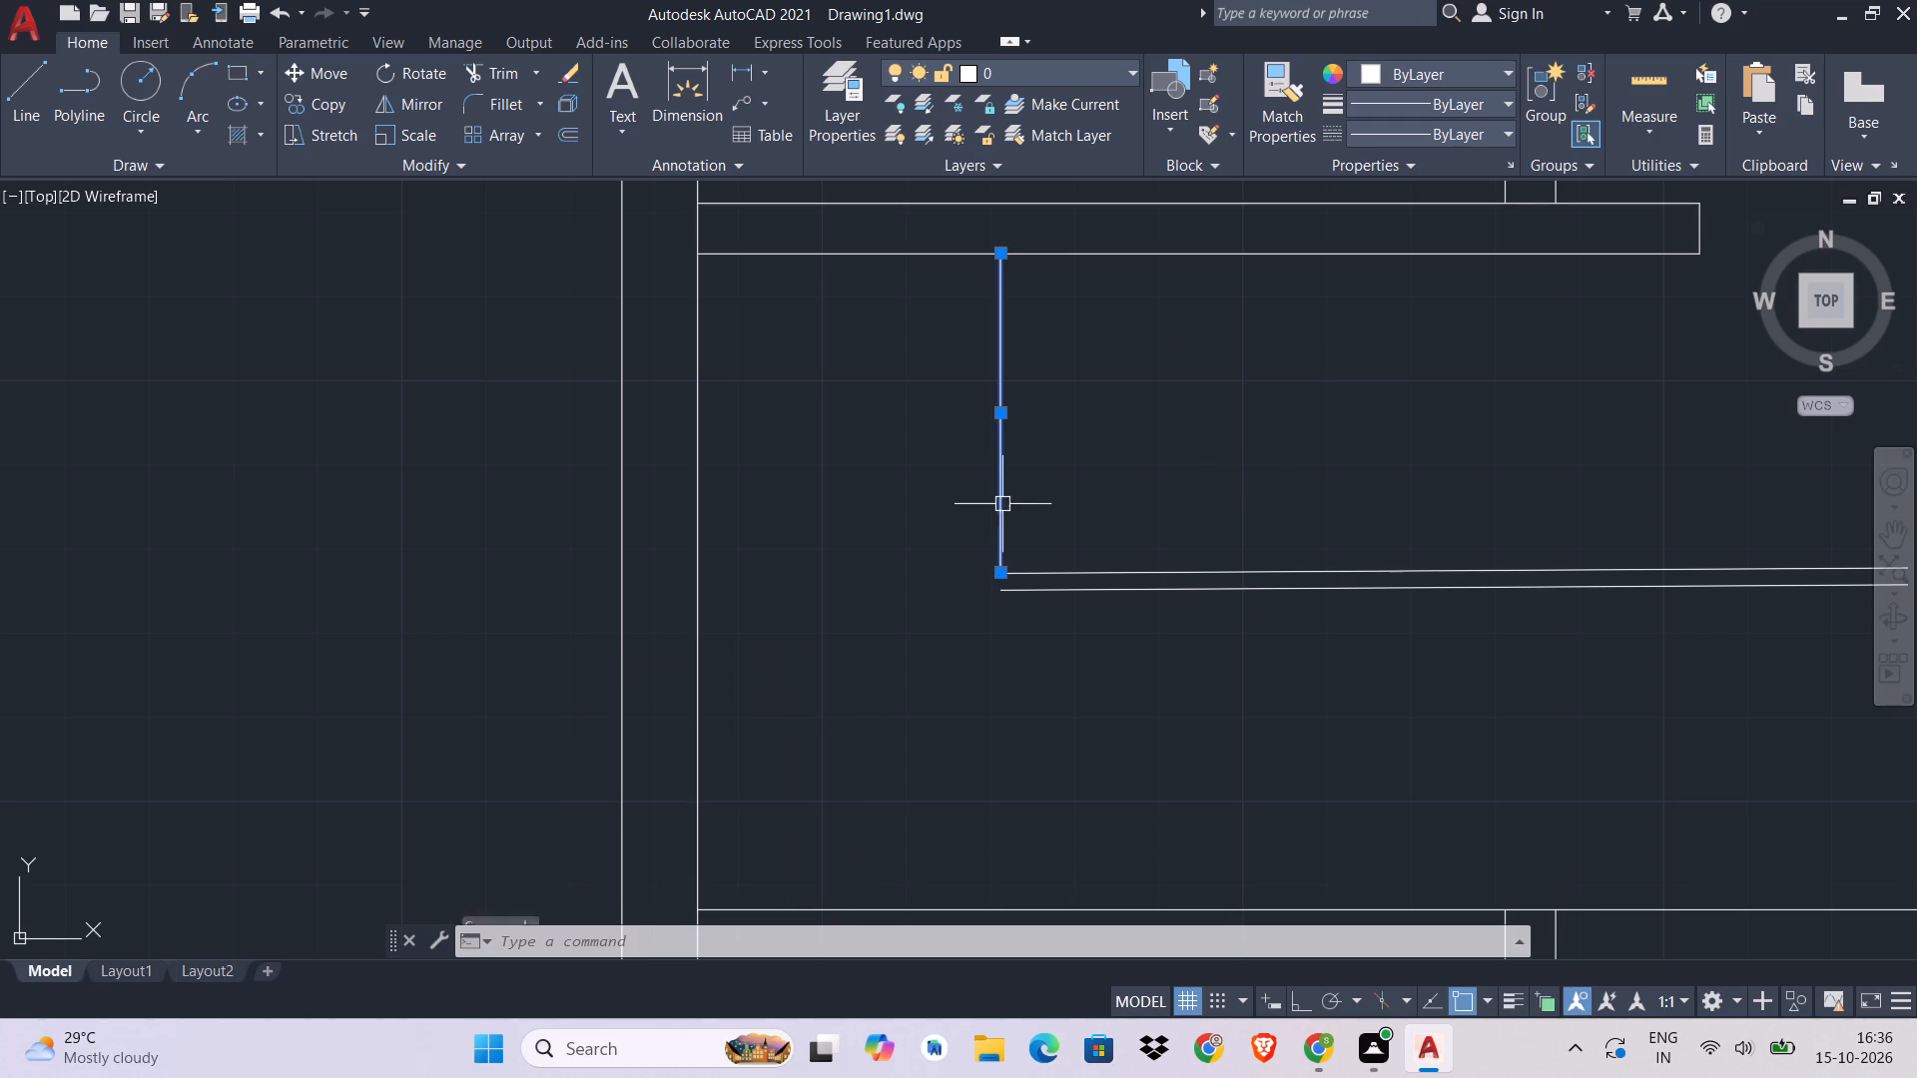
{"action": "type", "text": "CO"}
{"action": "key", "text": "space"}
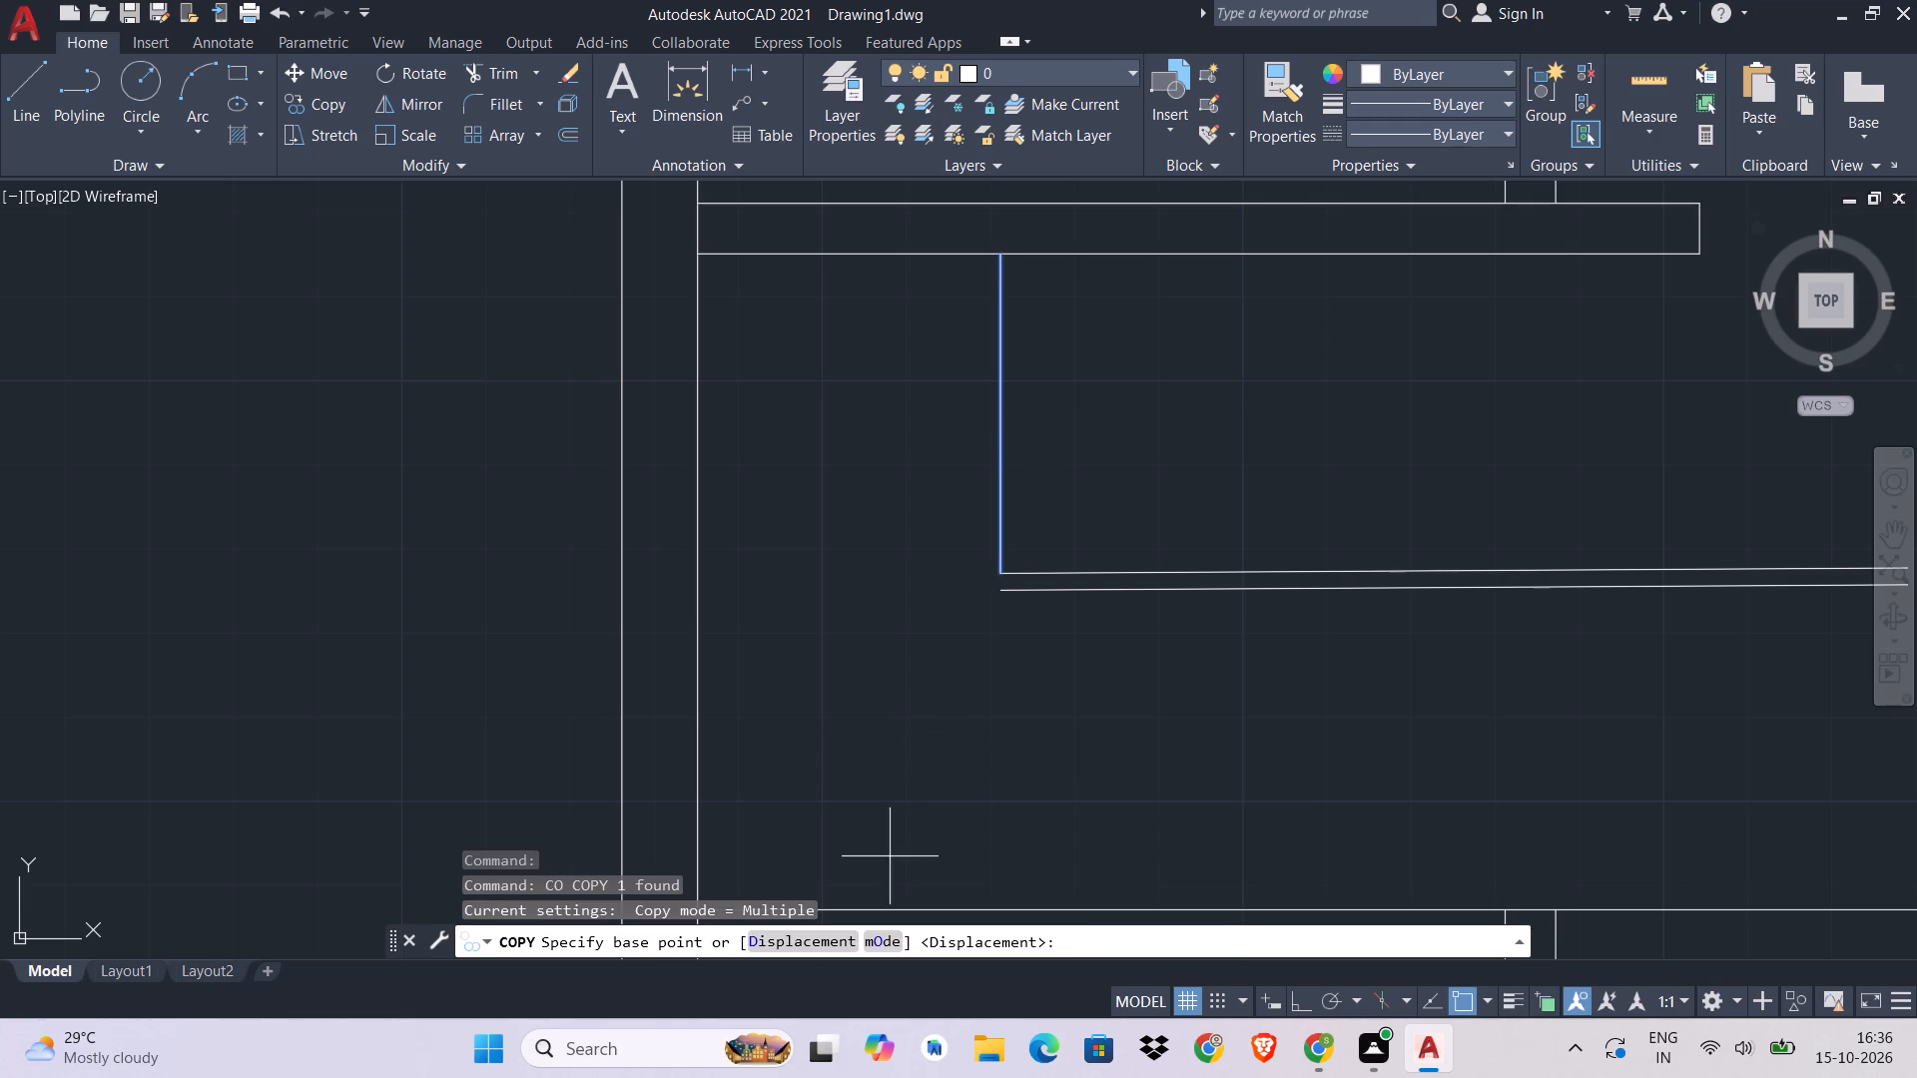
{"action": "left_click", "coordinate": [1000, 570]}
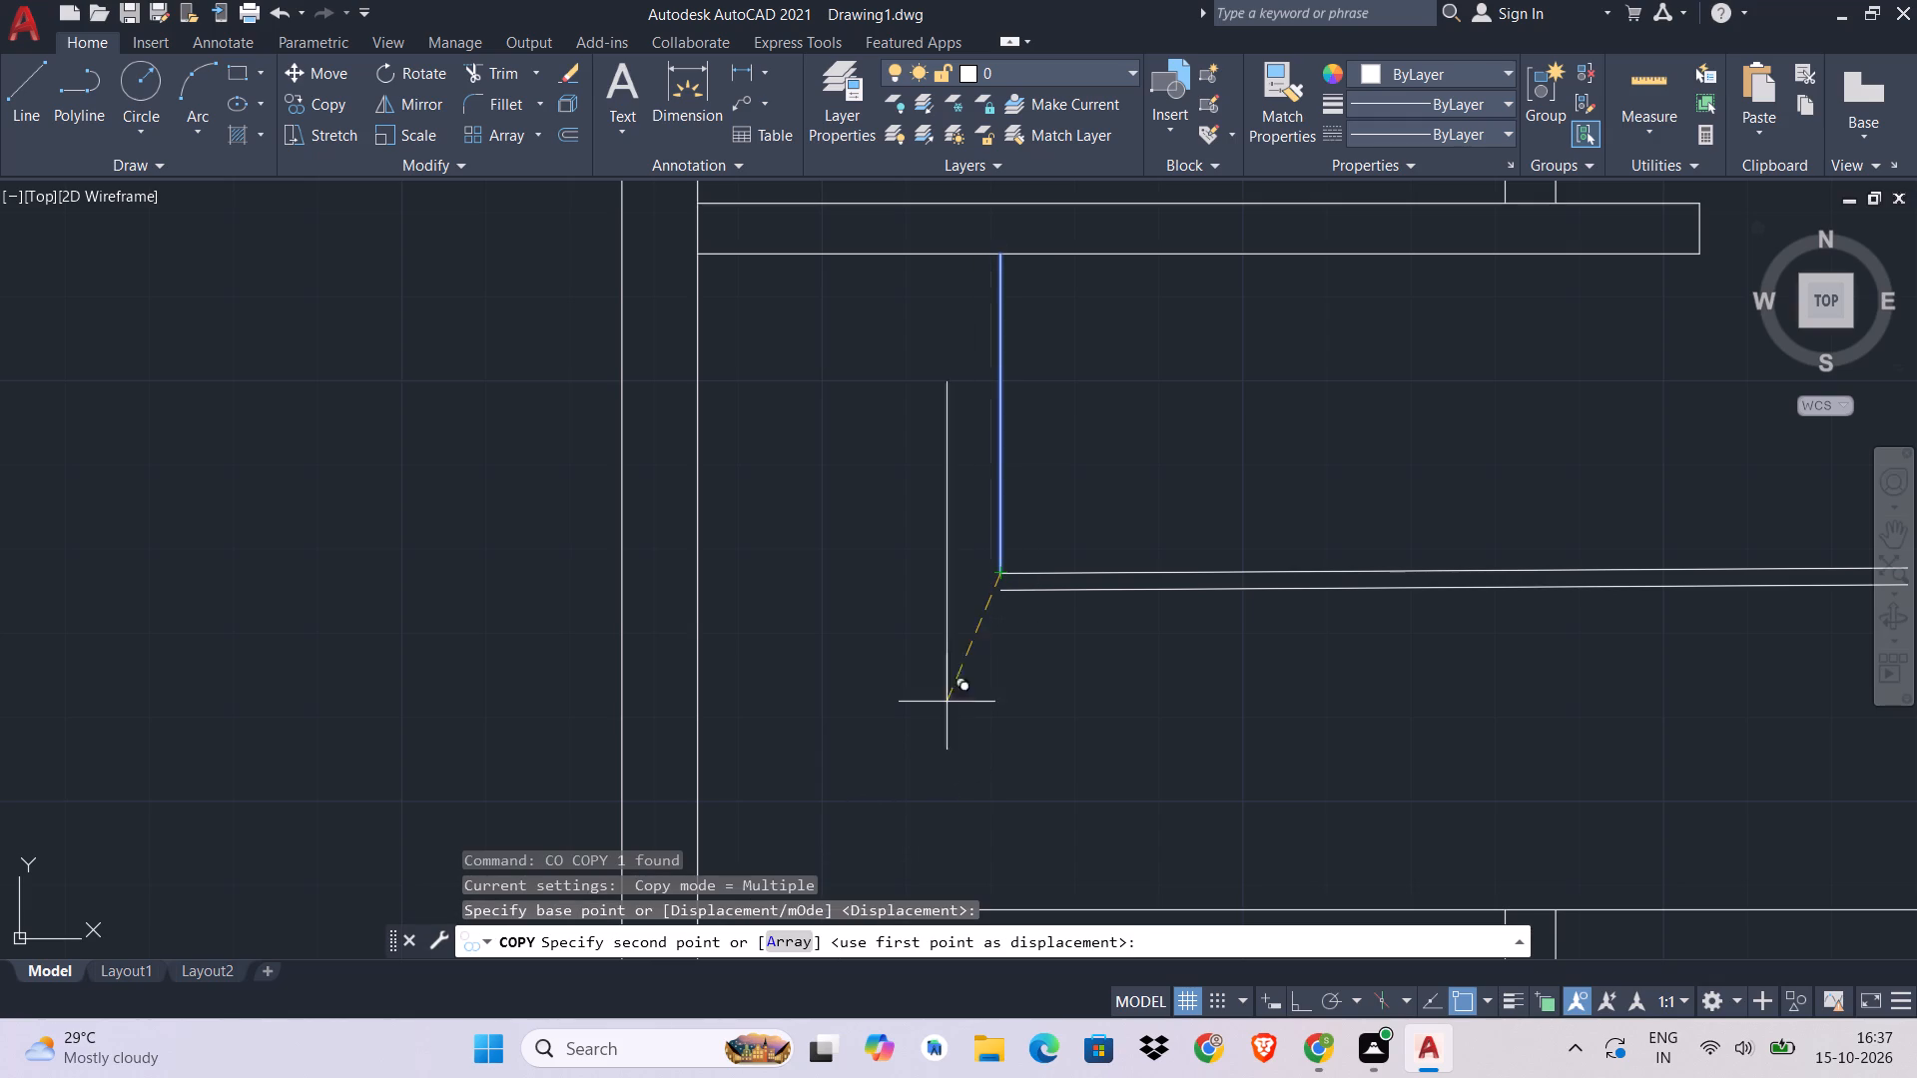
{"action": "left_click", "coordinate": [801, 949]}
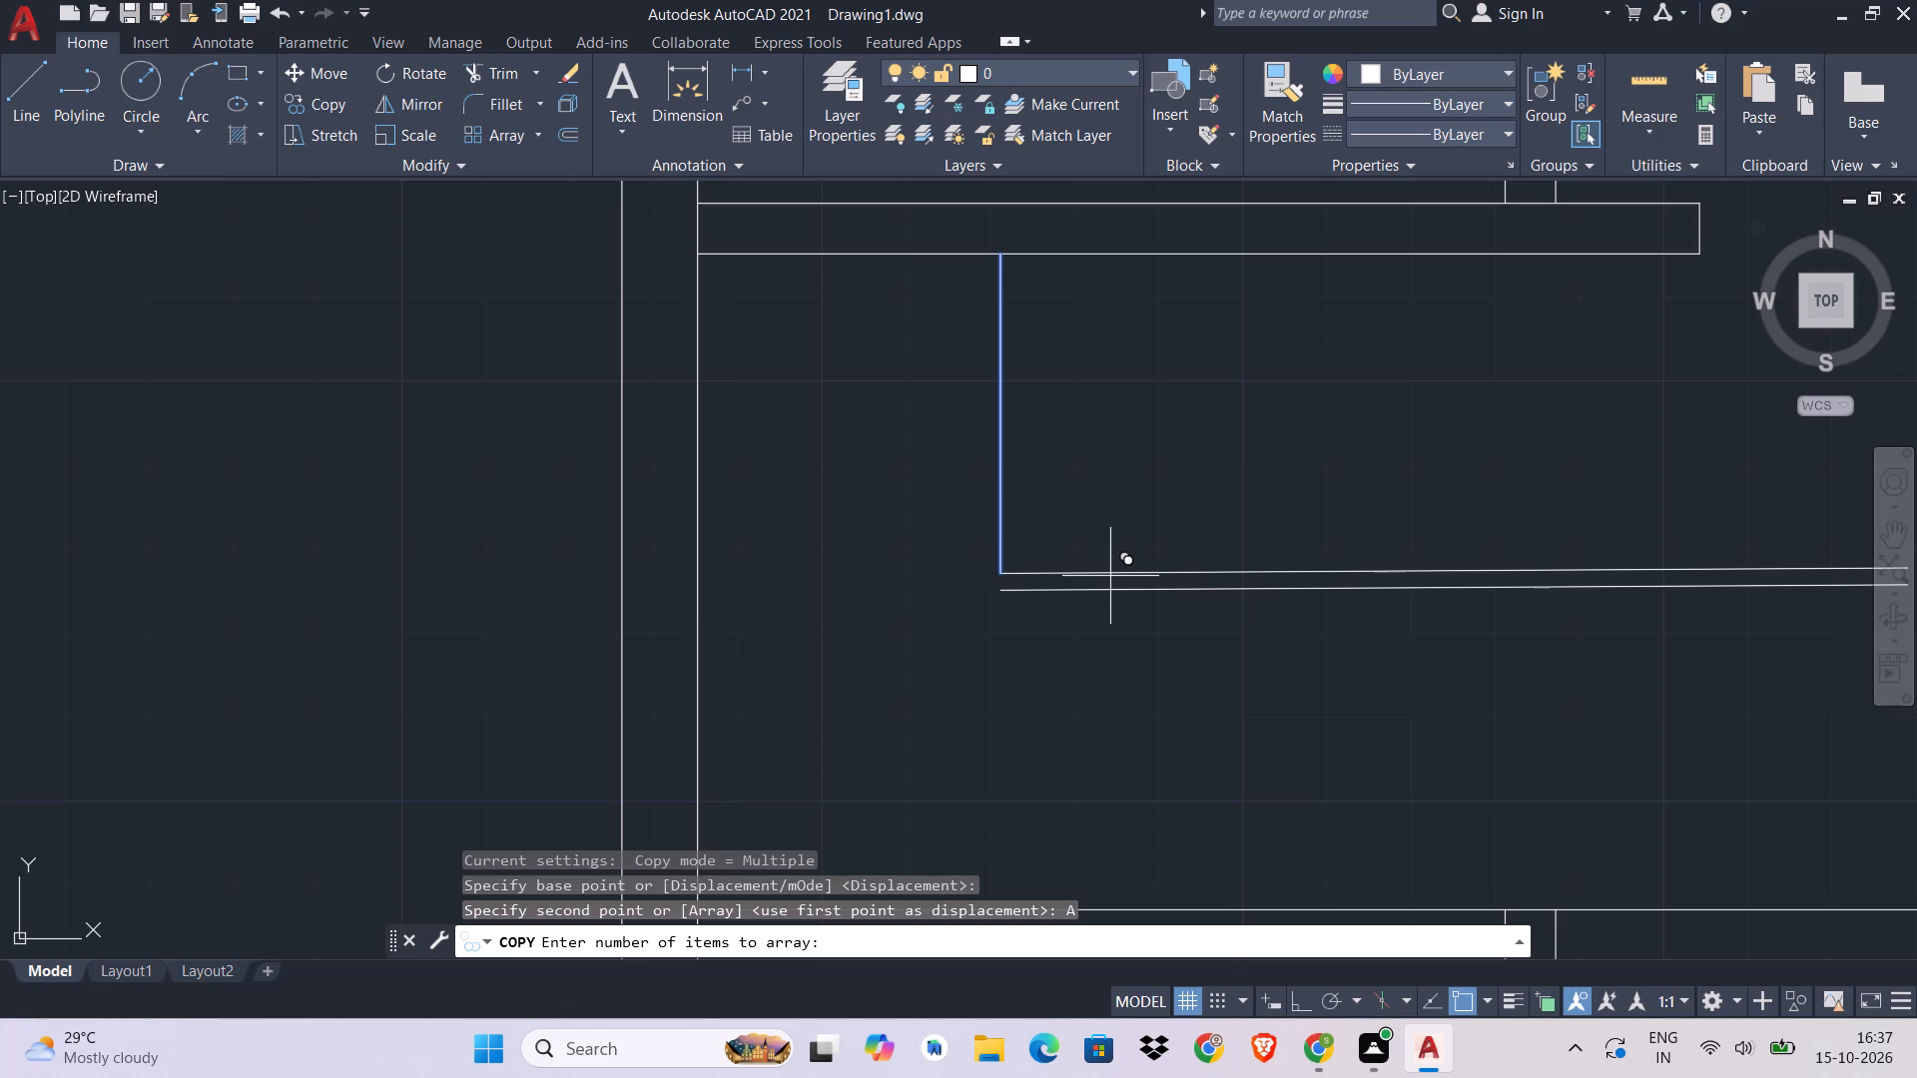
{"action": "type", "text": "10"}
{"action": "key", "text": "Return"}
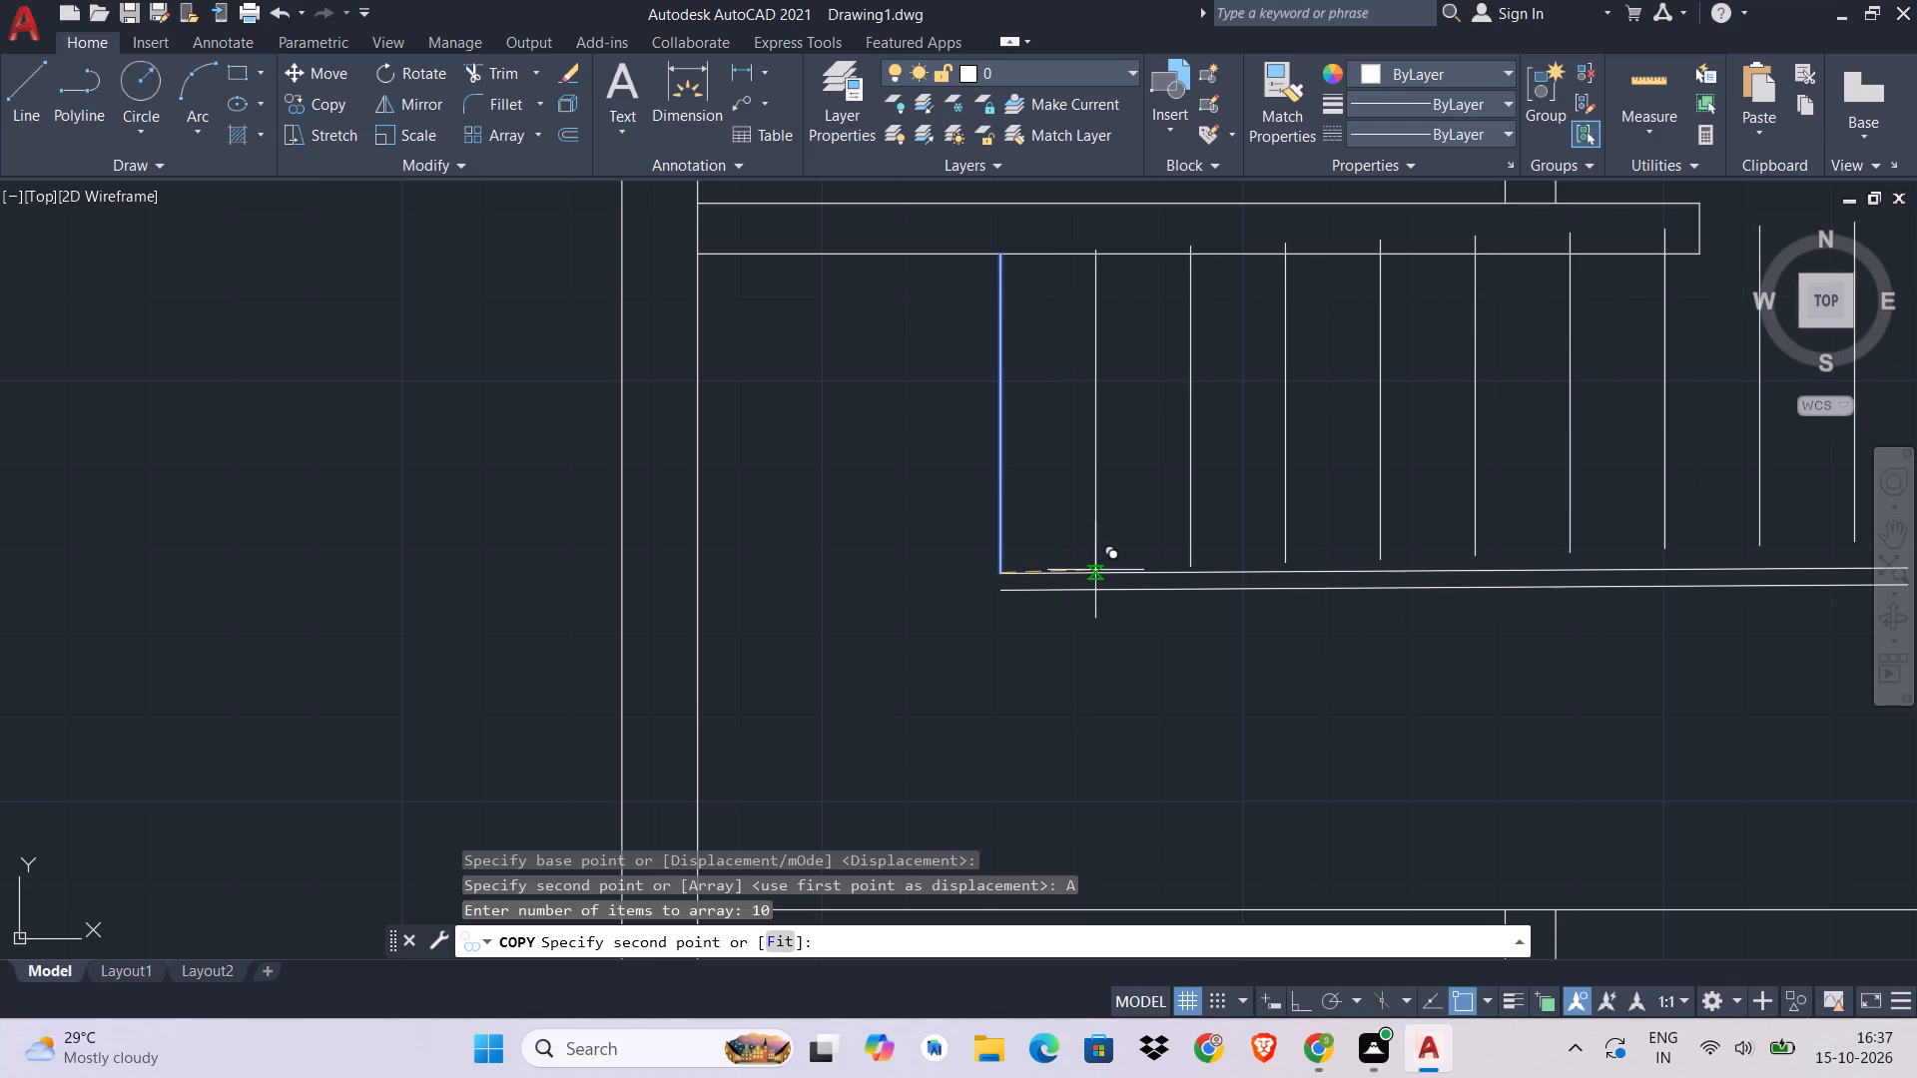
{"action": "key", "text": "ctrl+l"}
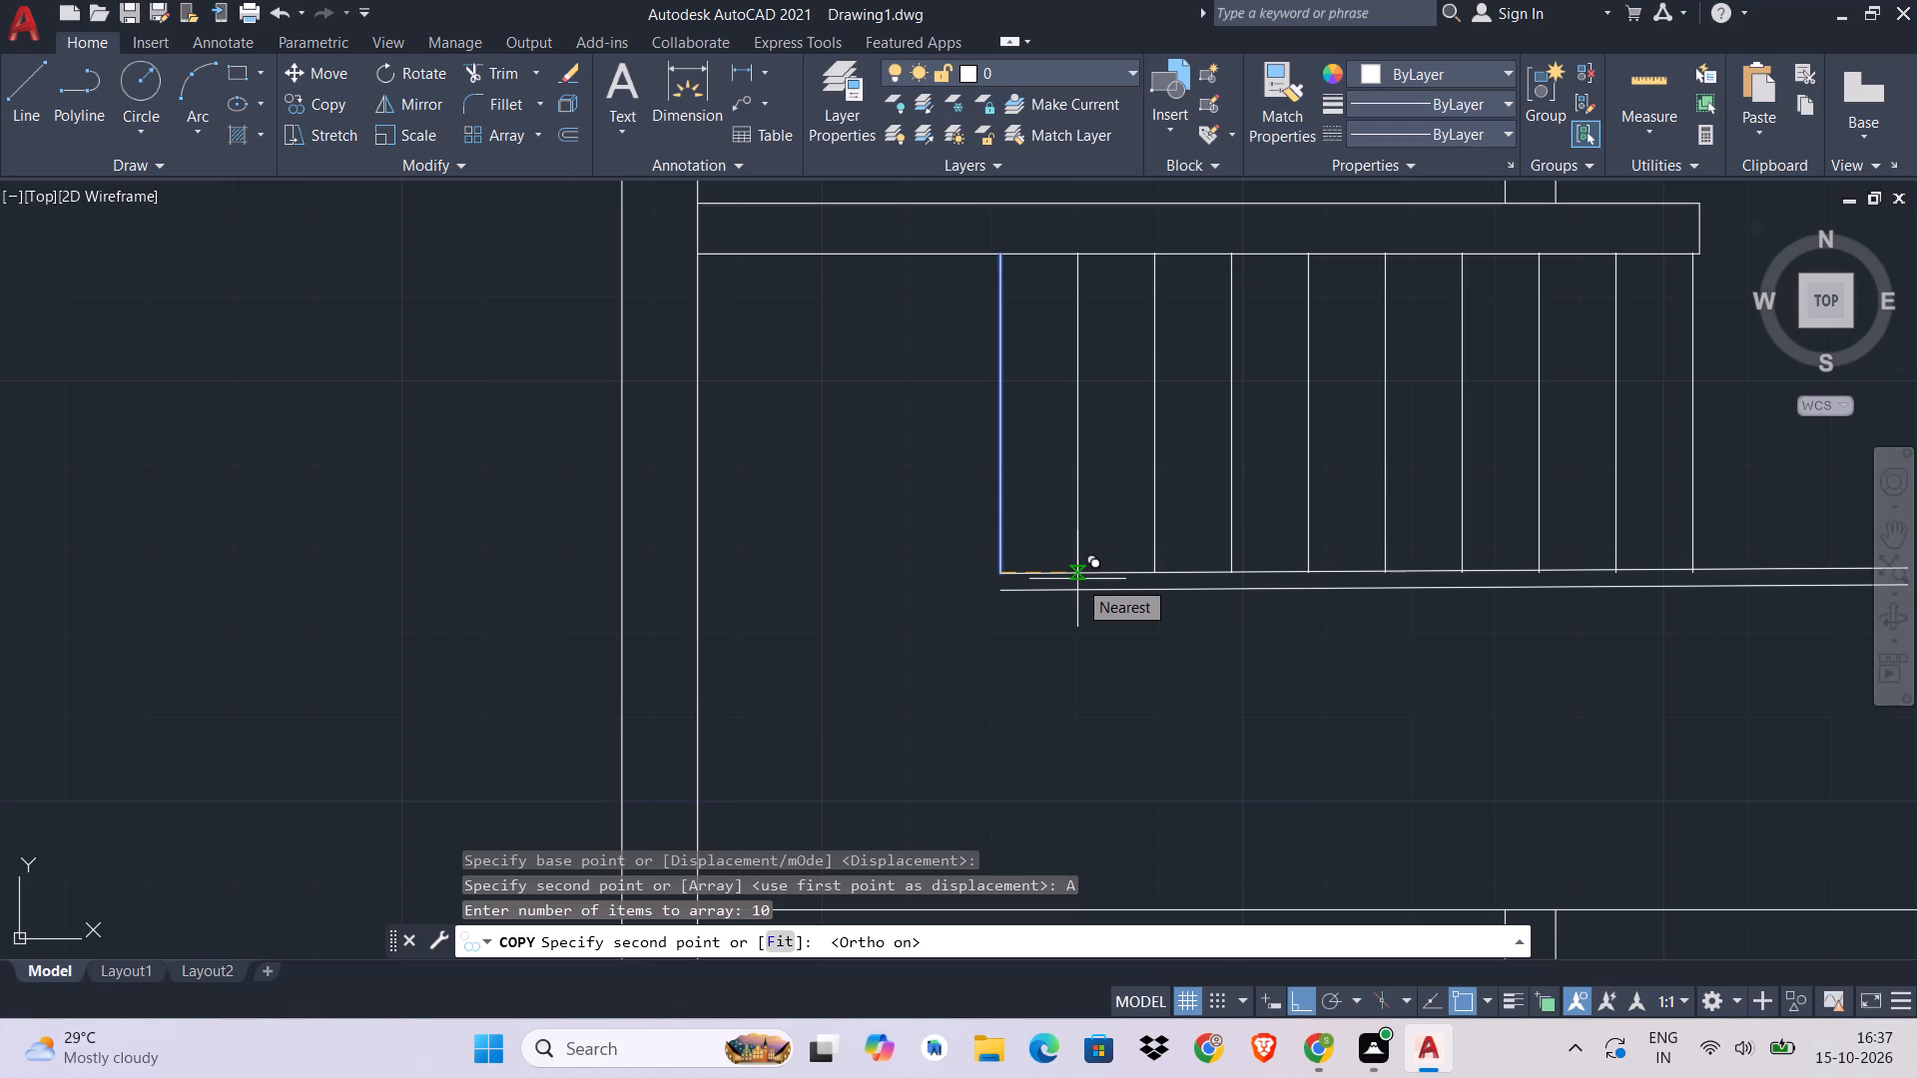
{"action": "type", "text": "10"}
{"action": "key", "text": "Return"}
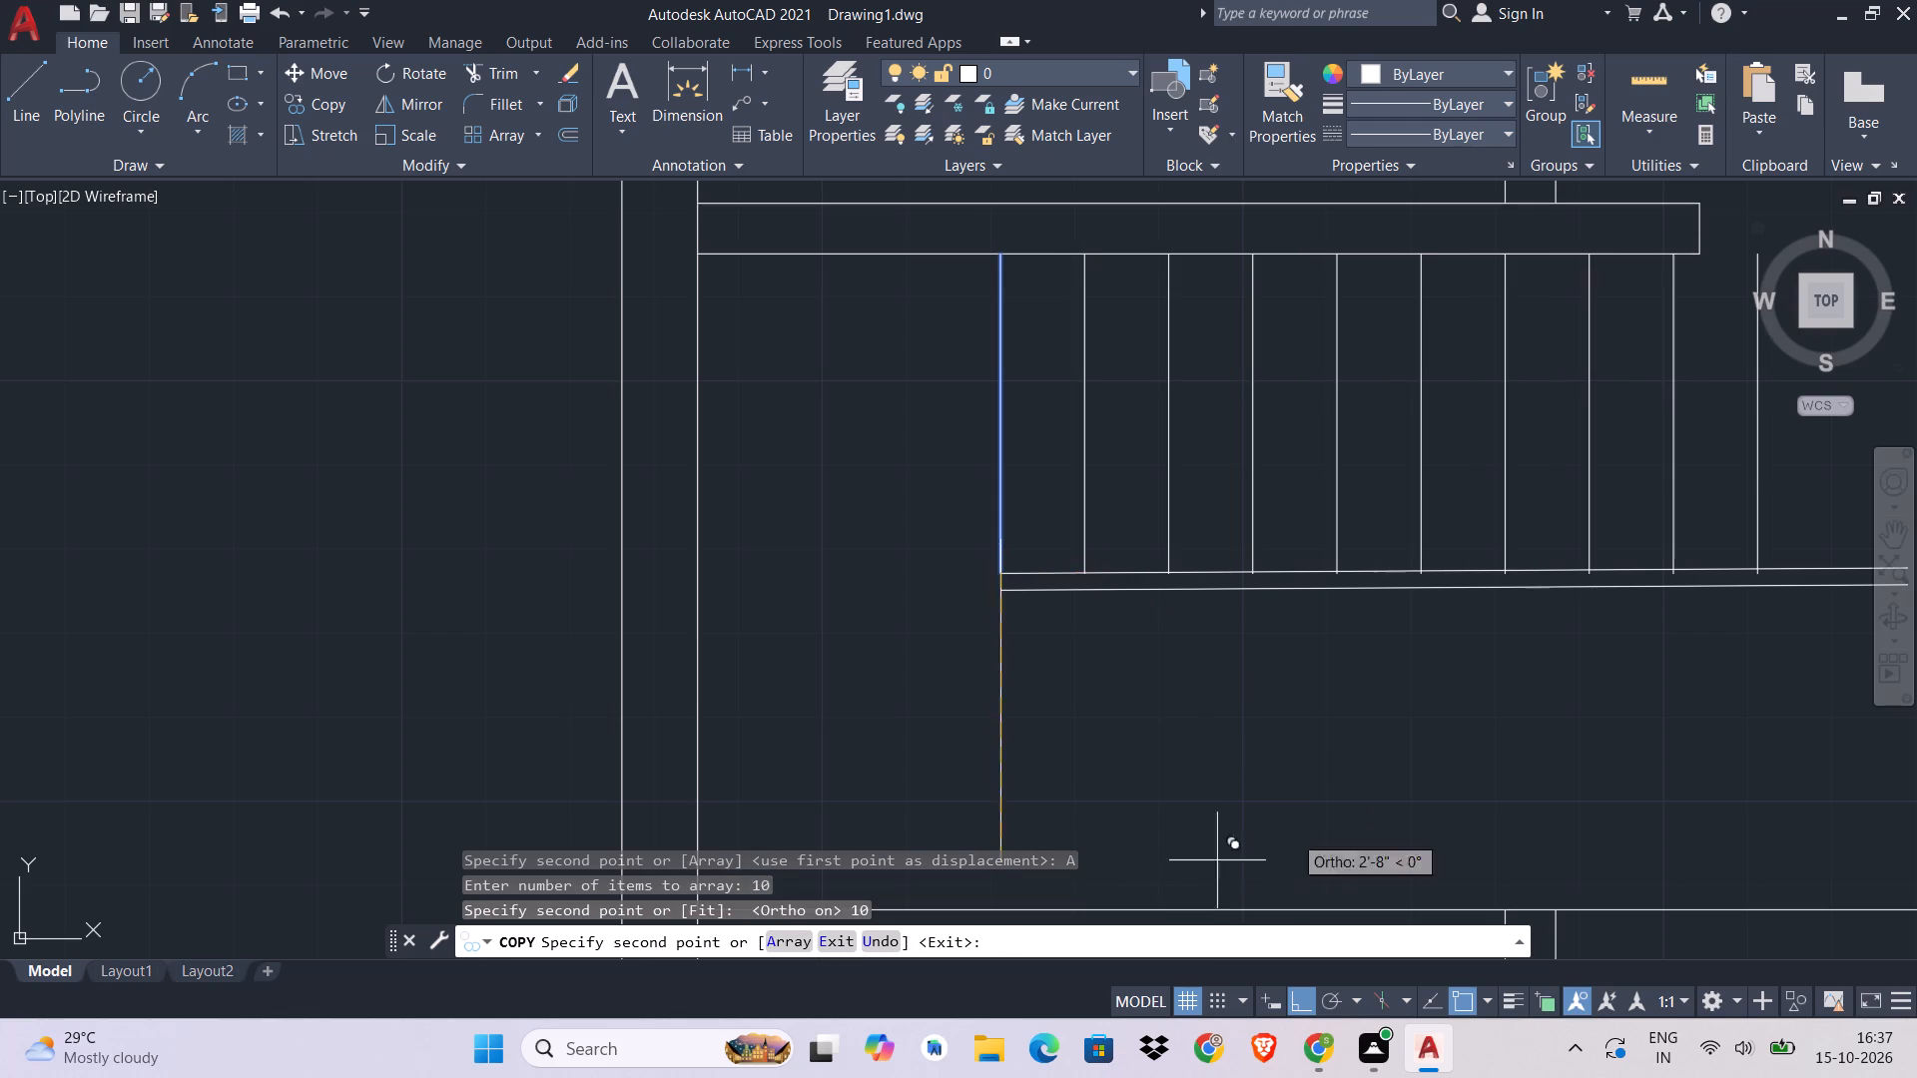
{"action": "middle_click_drag", "start_coordinate": [1367, 762], "coordinate": [1238, 807]}
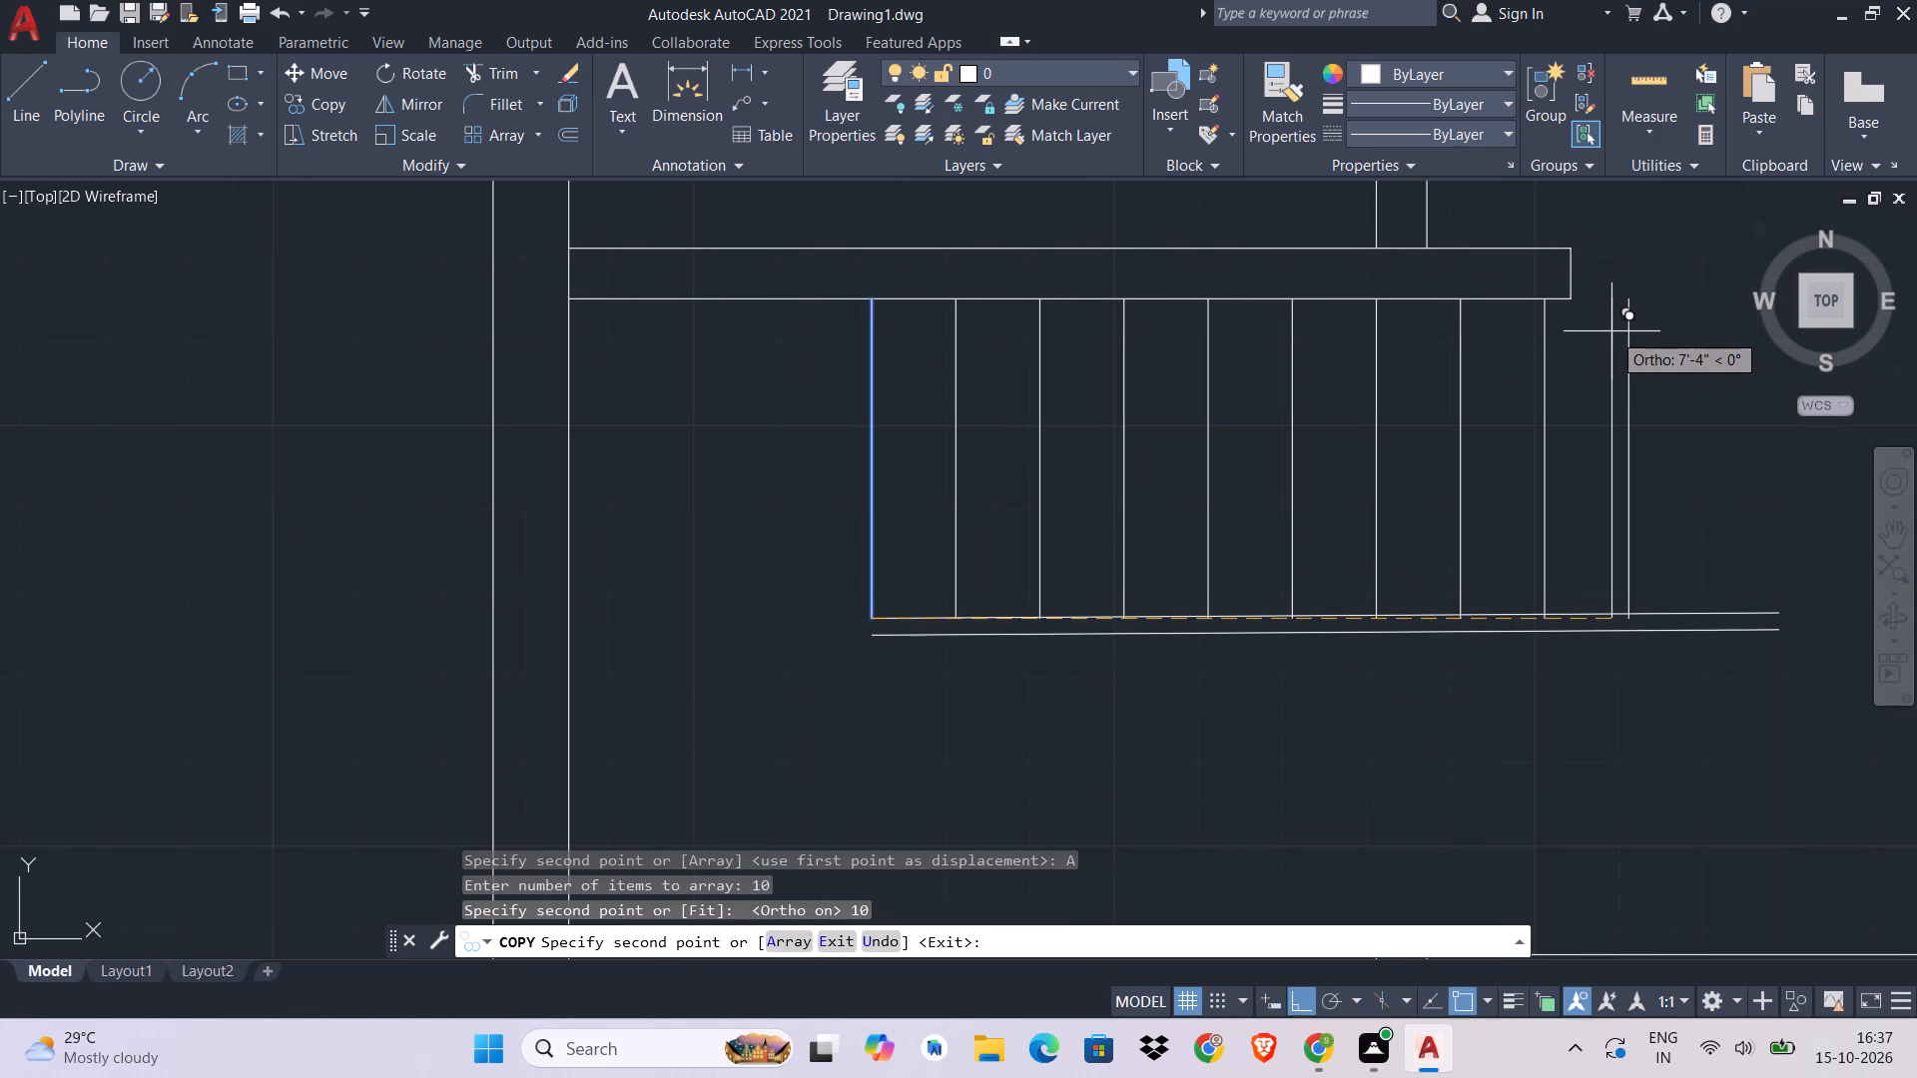
{"action": "key", "text": "Escape"}
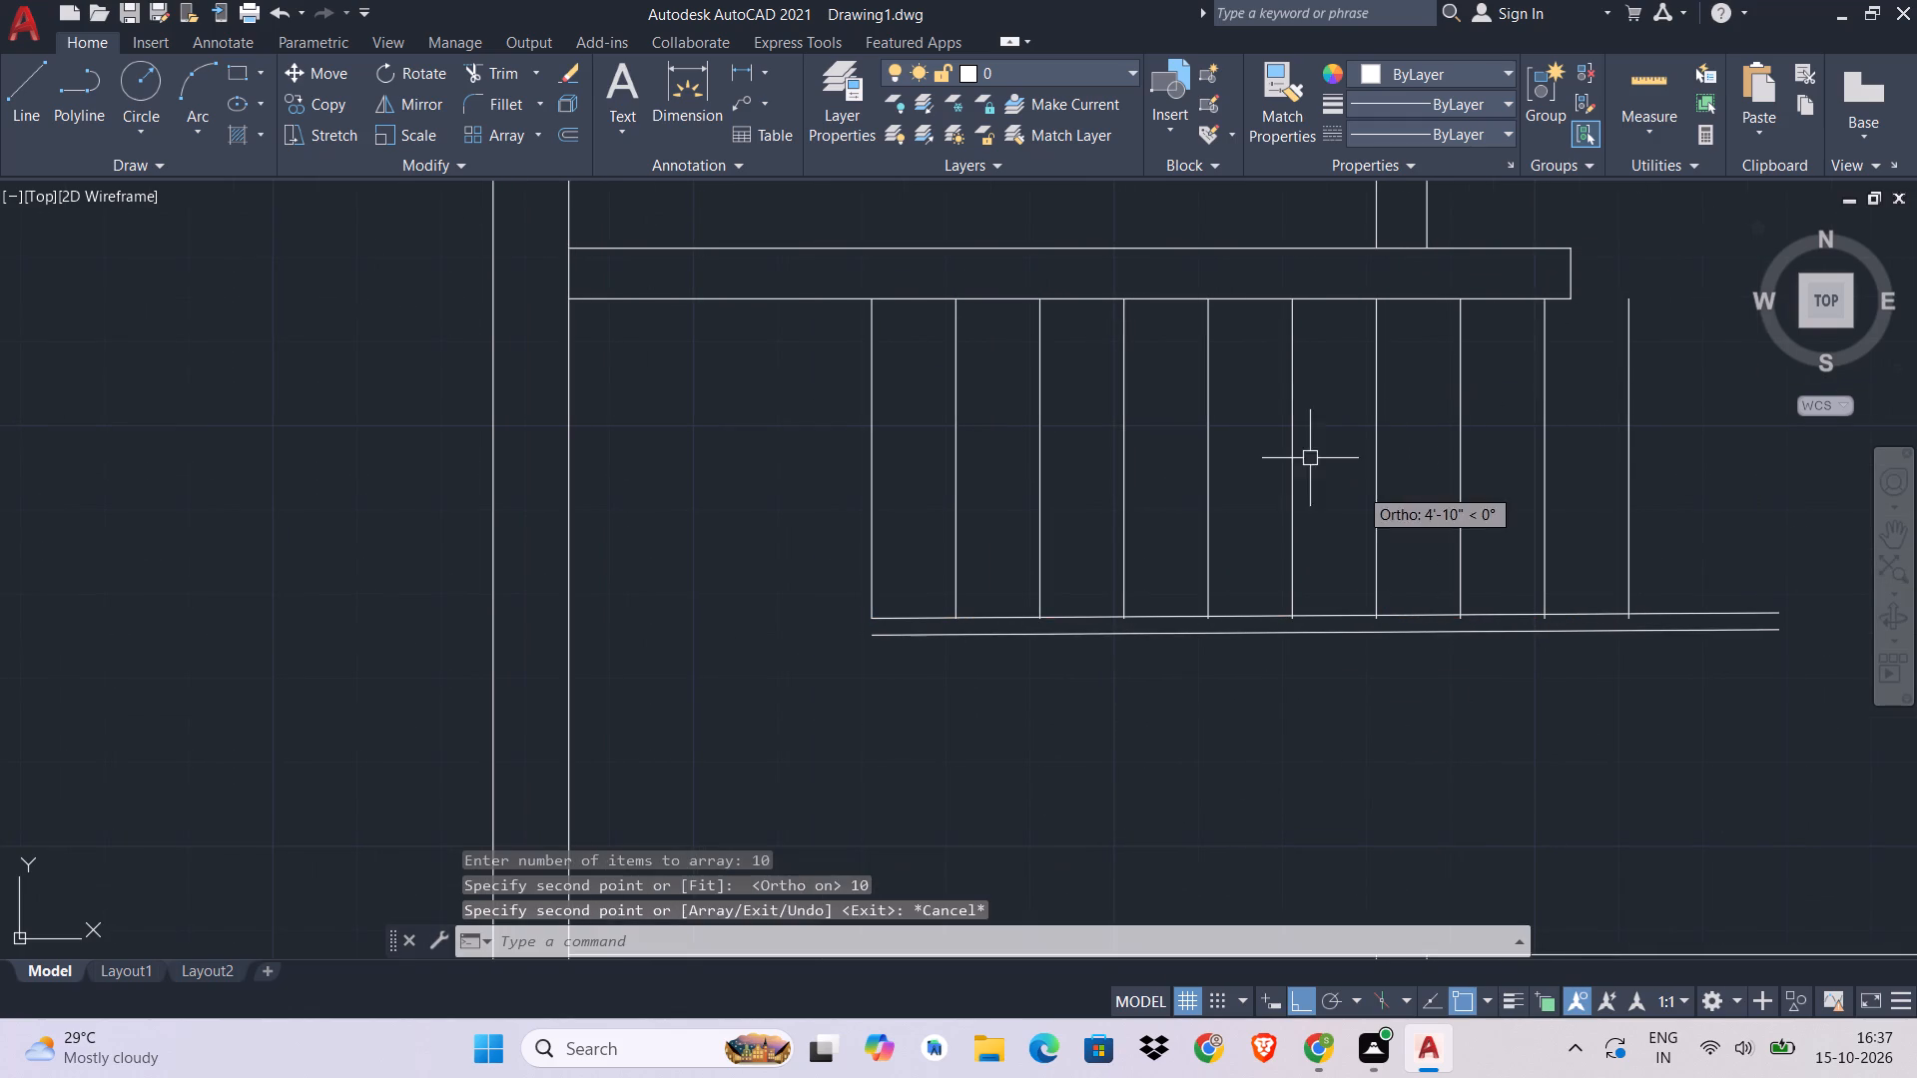
{"action": "key", "text": "Escape"}
Move the short end line of the partition above the stair rightward to the last tread line.
{"action": "middle_click_drag", "start_coordinate": [1519, 260], "coordinate": [1290, 325]}
{"action": "scroll", "coordinate": [1349, 325], "scroll_direction": "up", "scroll_amount": 3}
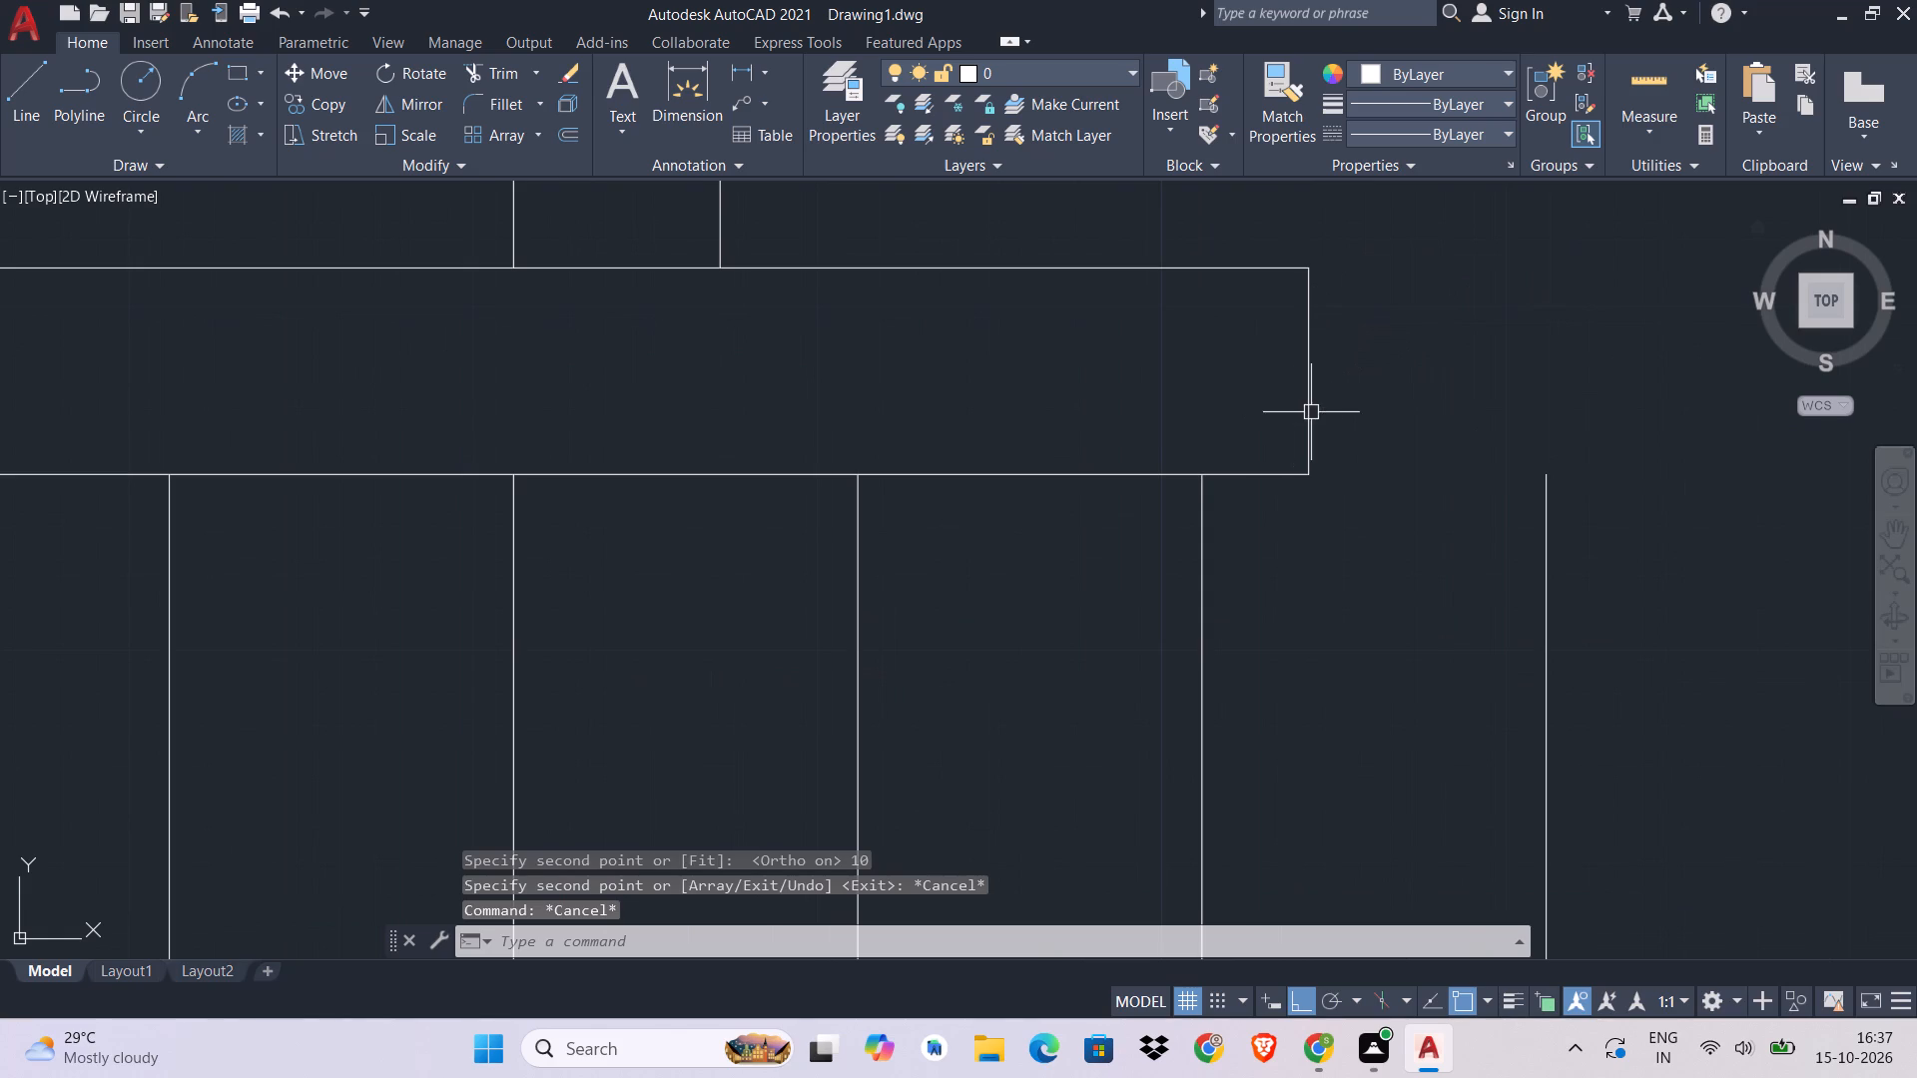
{"action": "left_click", "coordinate": [1311, 412]}
{"action": "type", "text": "M"}
{"action": "key", "text": "space"}
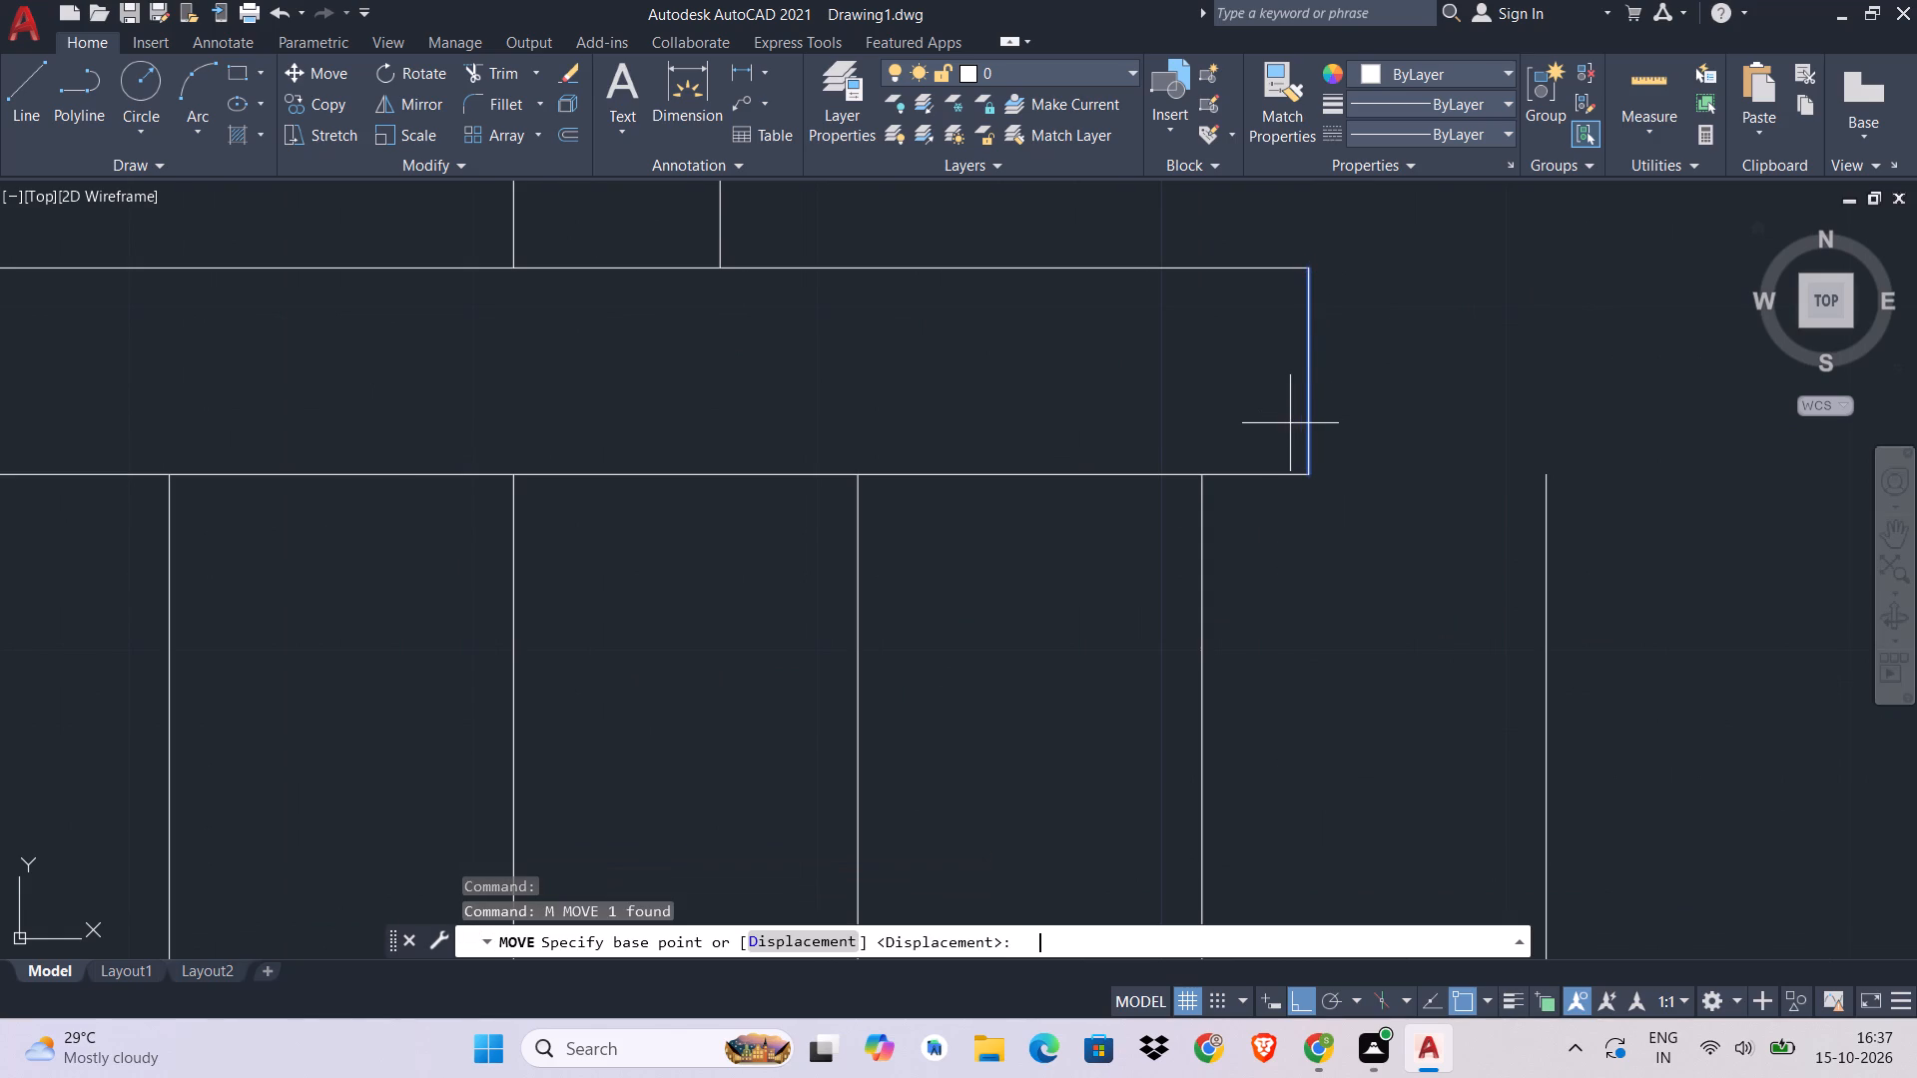
{"action": "left_click", "coordinate": [1310, 475]}
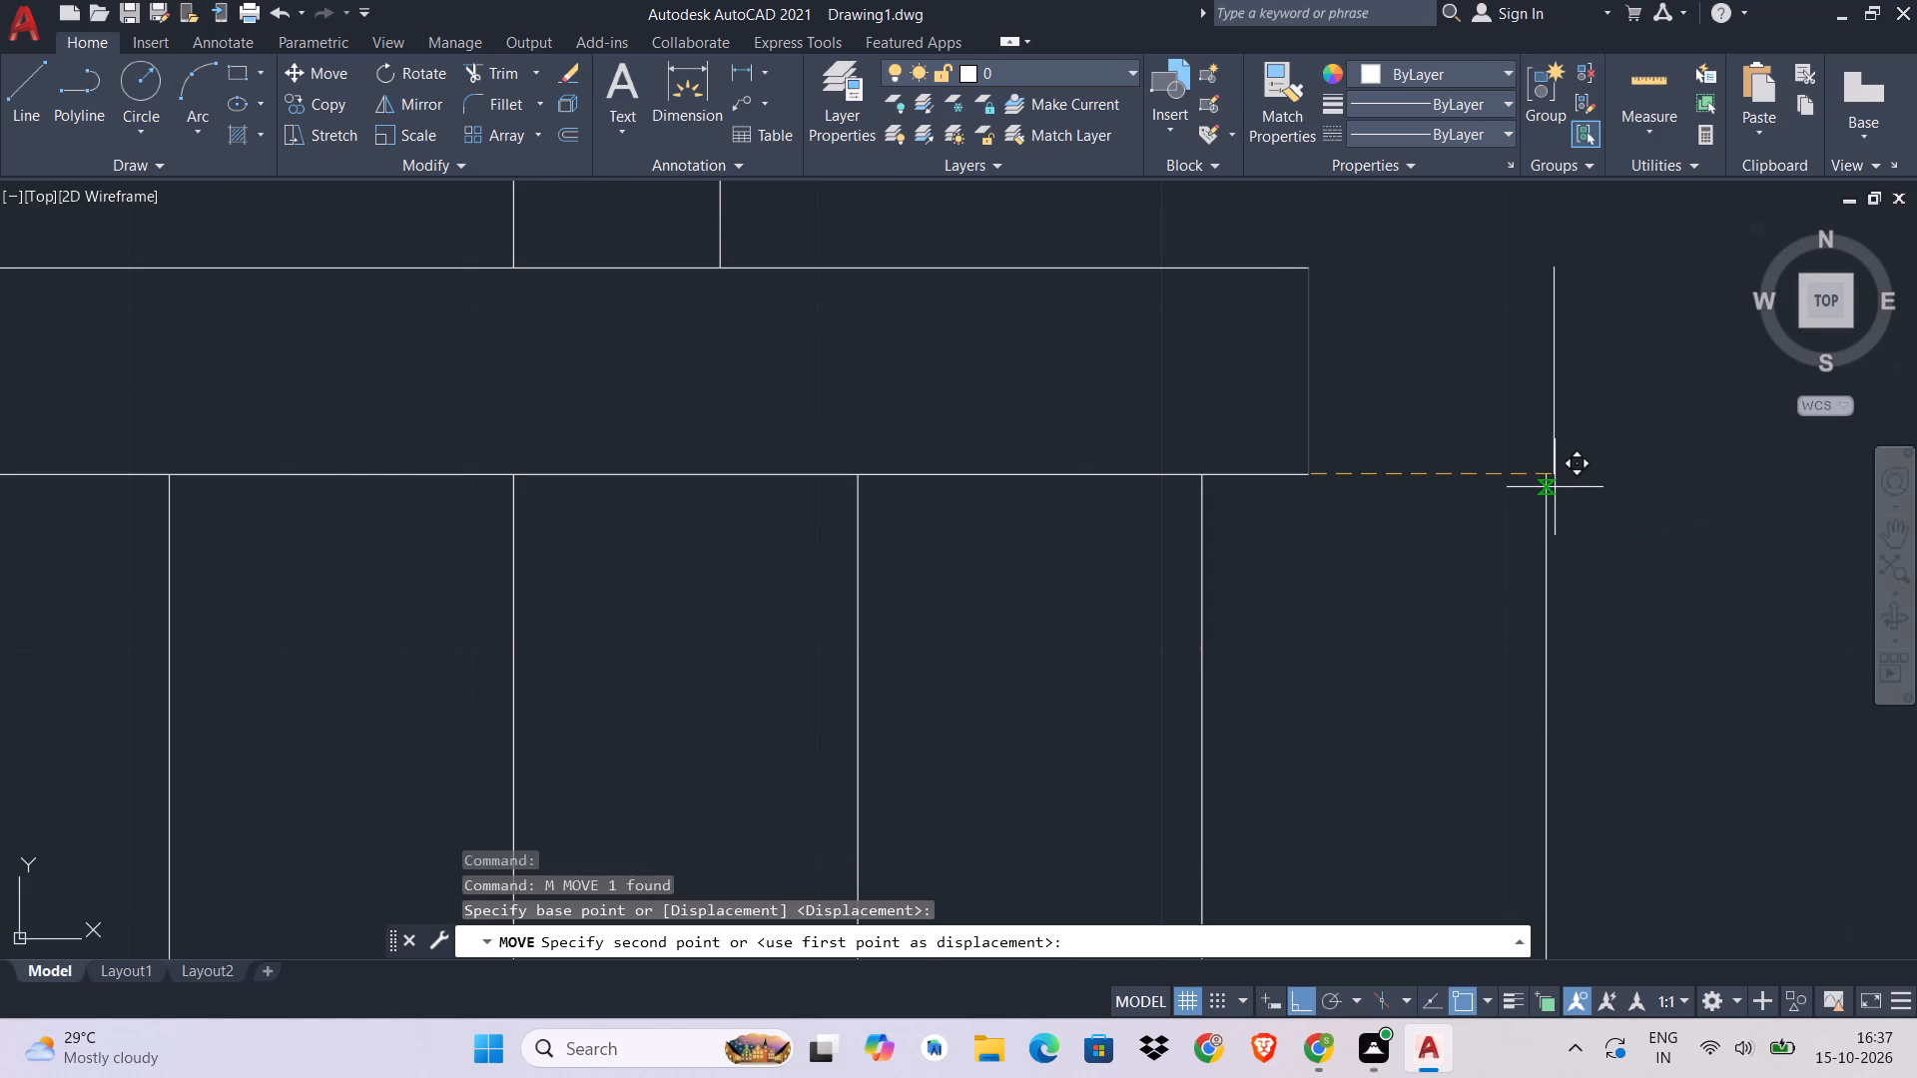
{"action": "left_click", "coordinate": [1544, 482]}
{"action": "key", "text": "Escape"}
Move the partition's end line slightly right again so it aligns exactly with the top endpoint of the last tread line.
{"action": "scroll", "coordinate": [1561, 444], "scroll_direction": "up", "scroll_amount": 2}
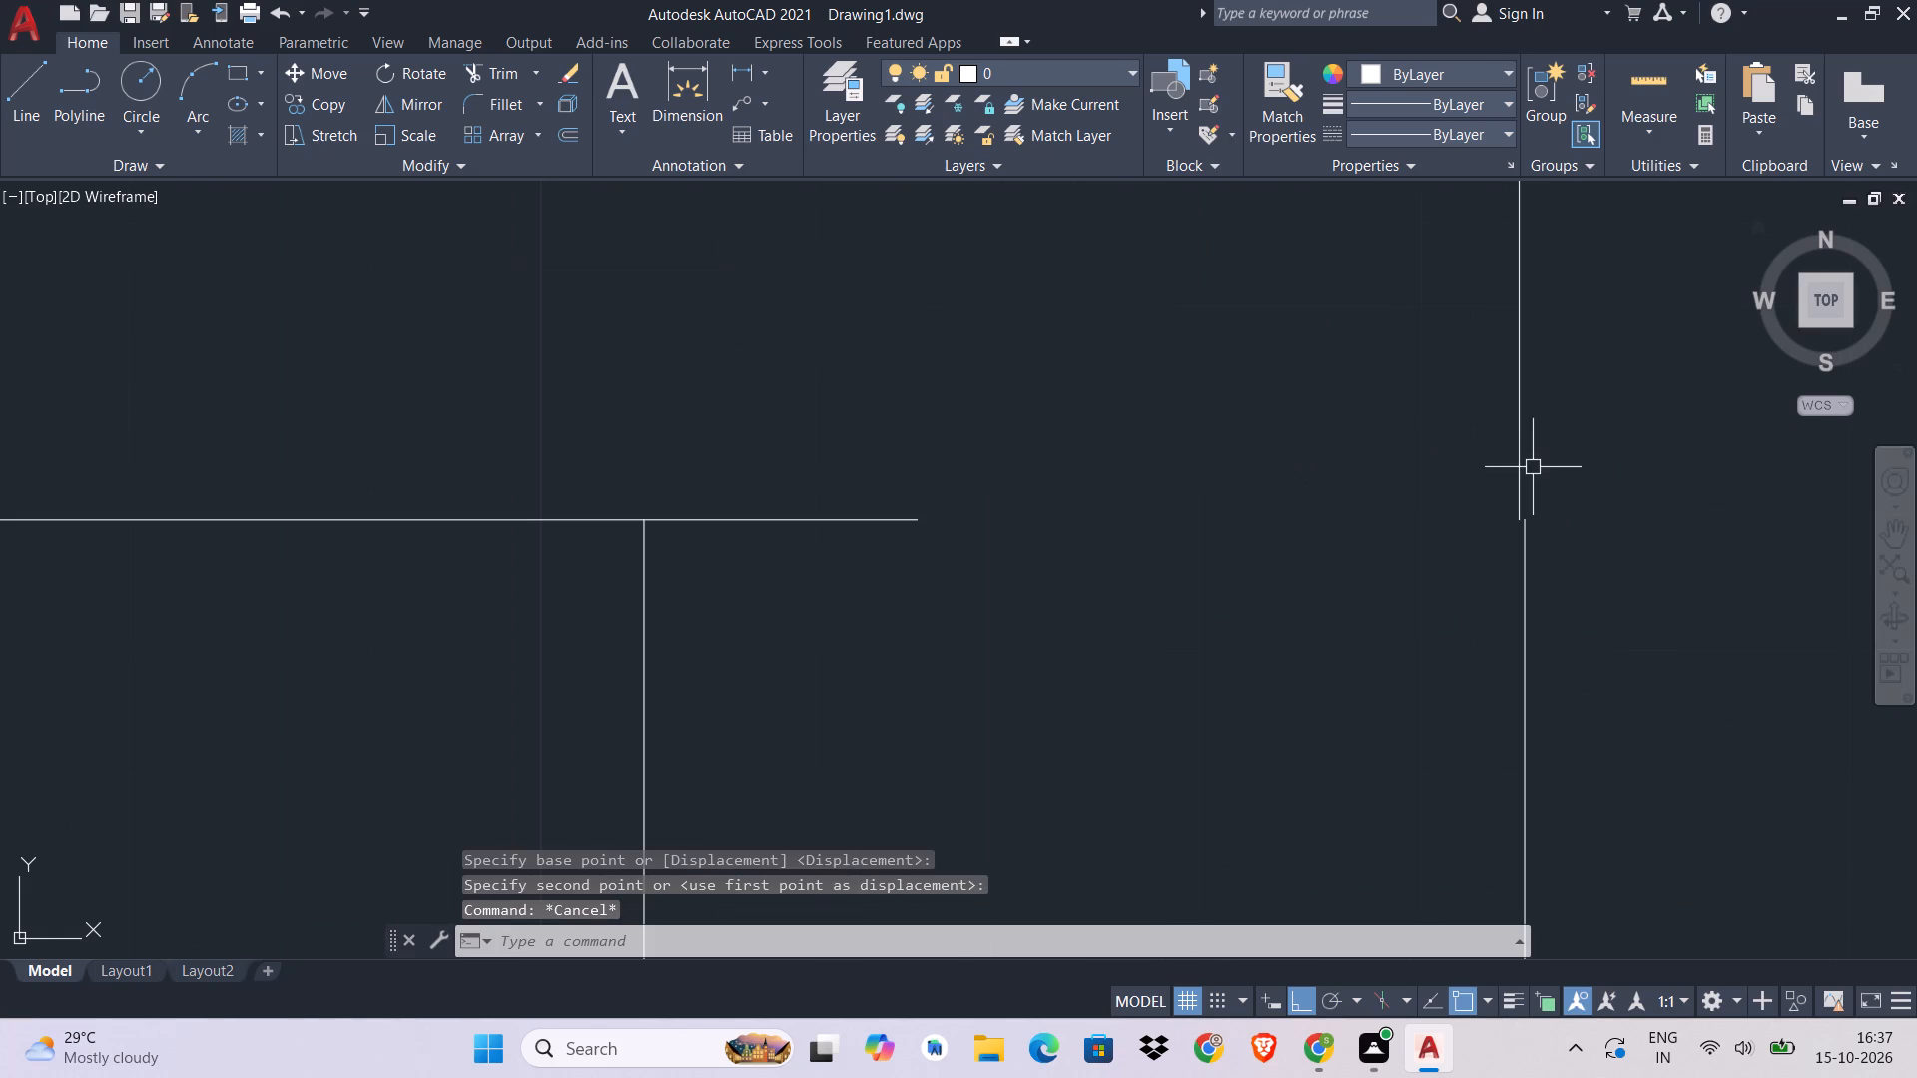
{"action": "left_click", "coordinate": [1529, 470]}
{"action": "left_click", "coordinate": [1378, 492]}
{"action": "key", "text": "m"}
{"action": "key", "text": "space"}
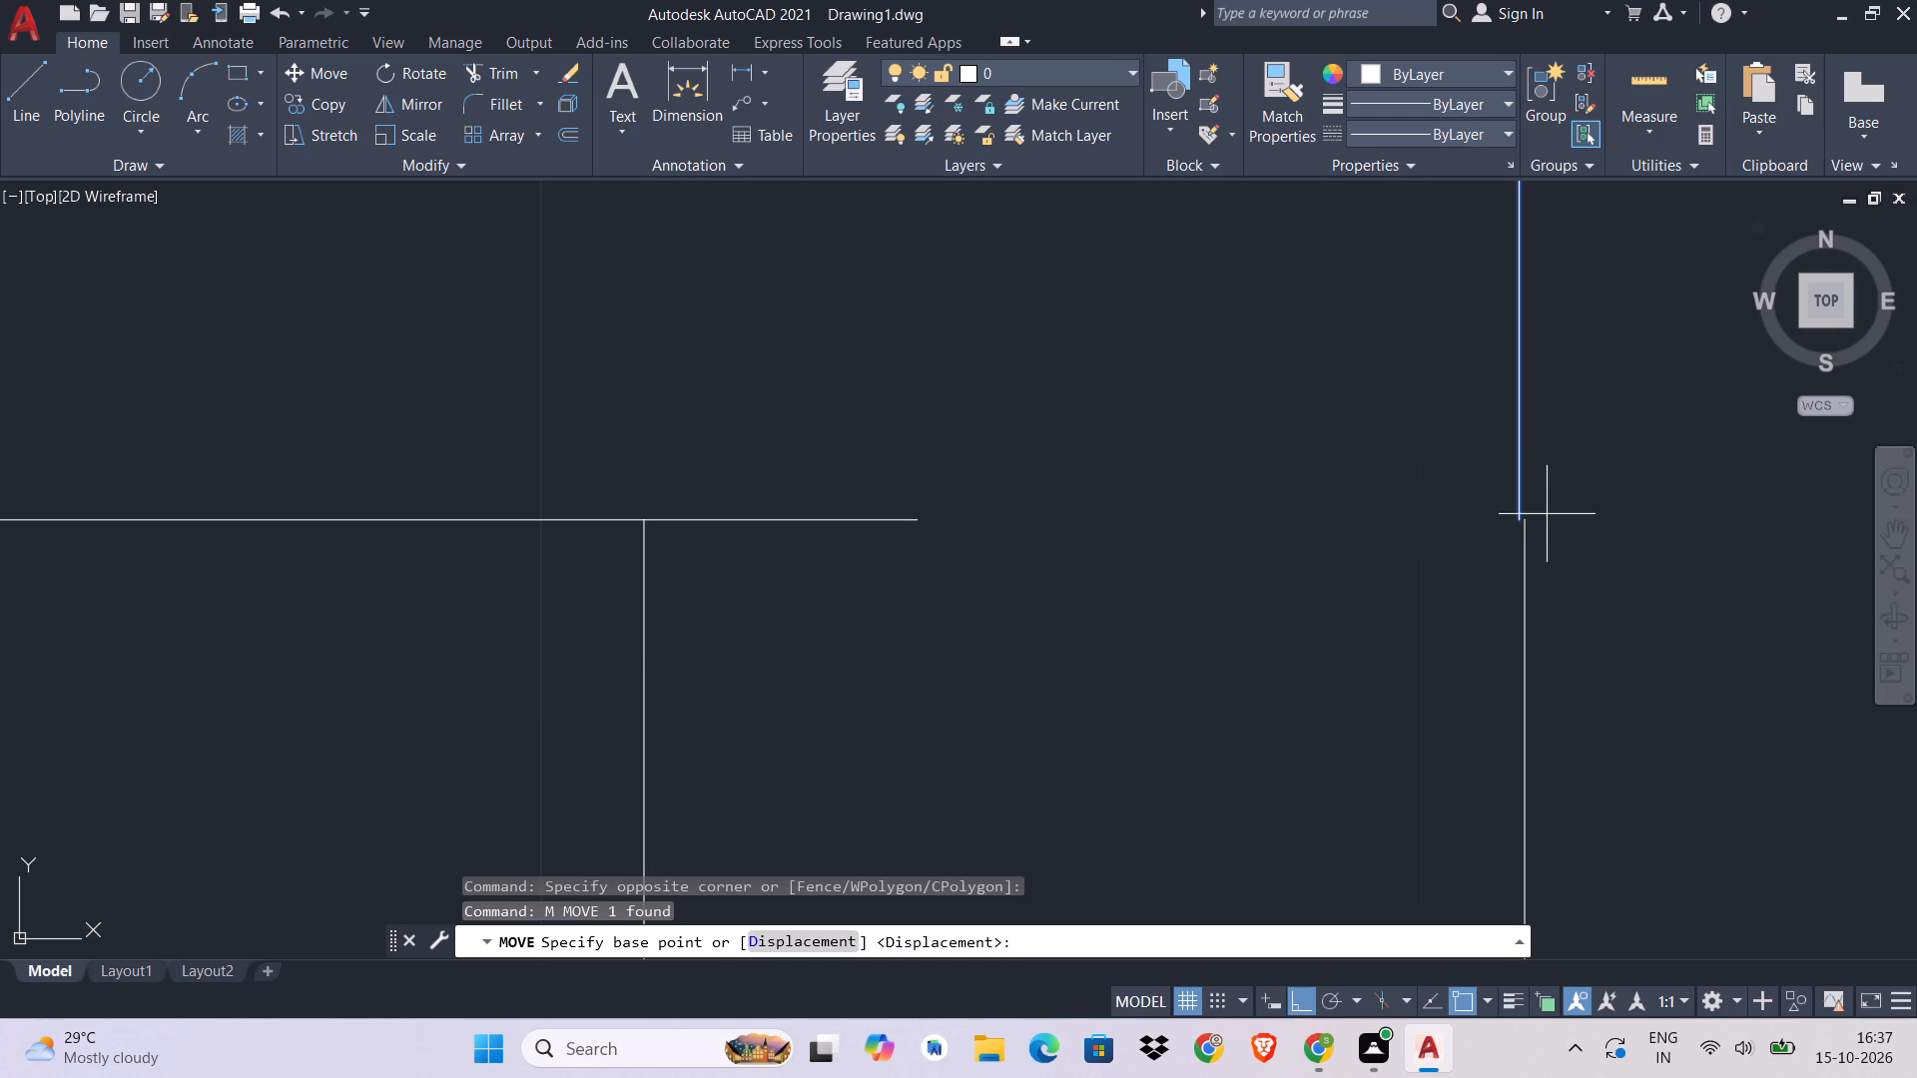
{"action": "left_click", "coordinate": [1514, 520]}
{"action": "left_click", "coordinate": [1524, 521]}
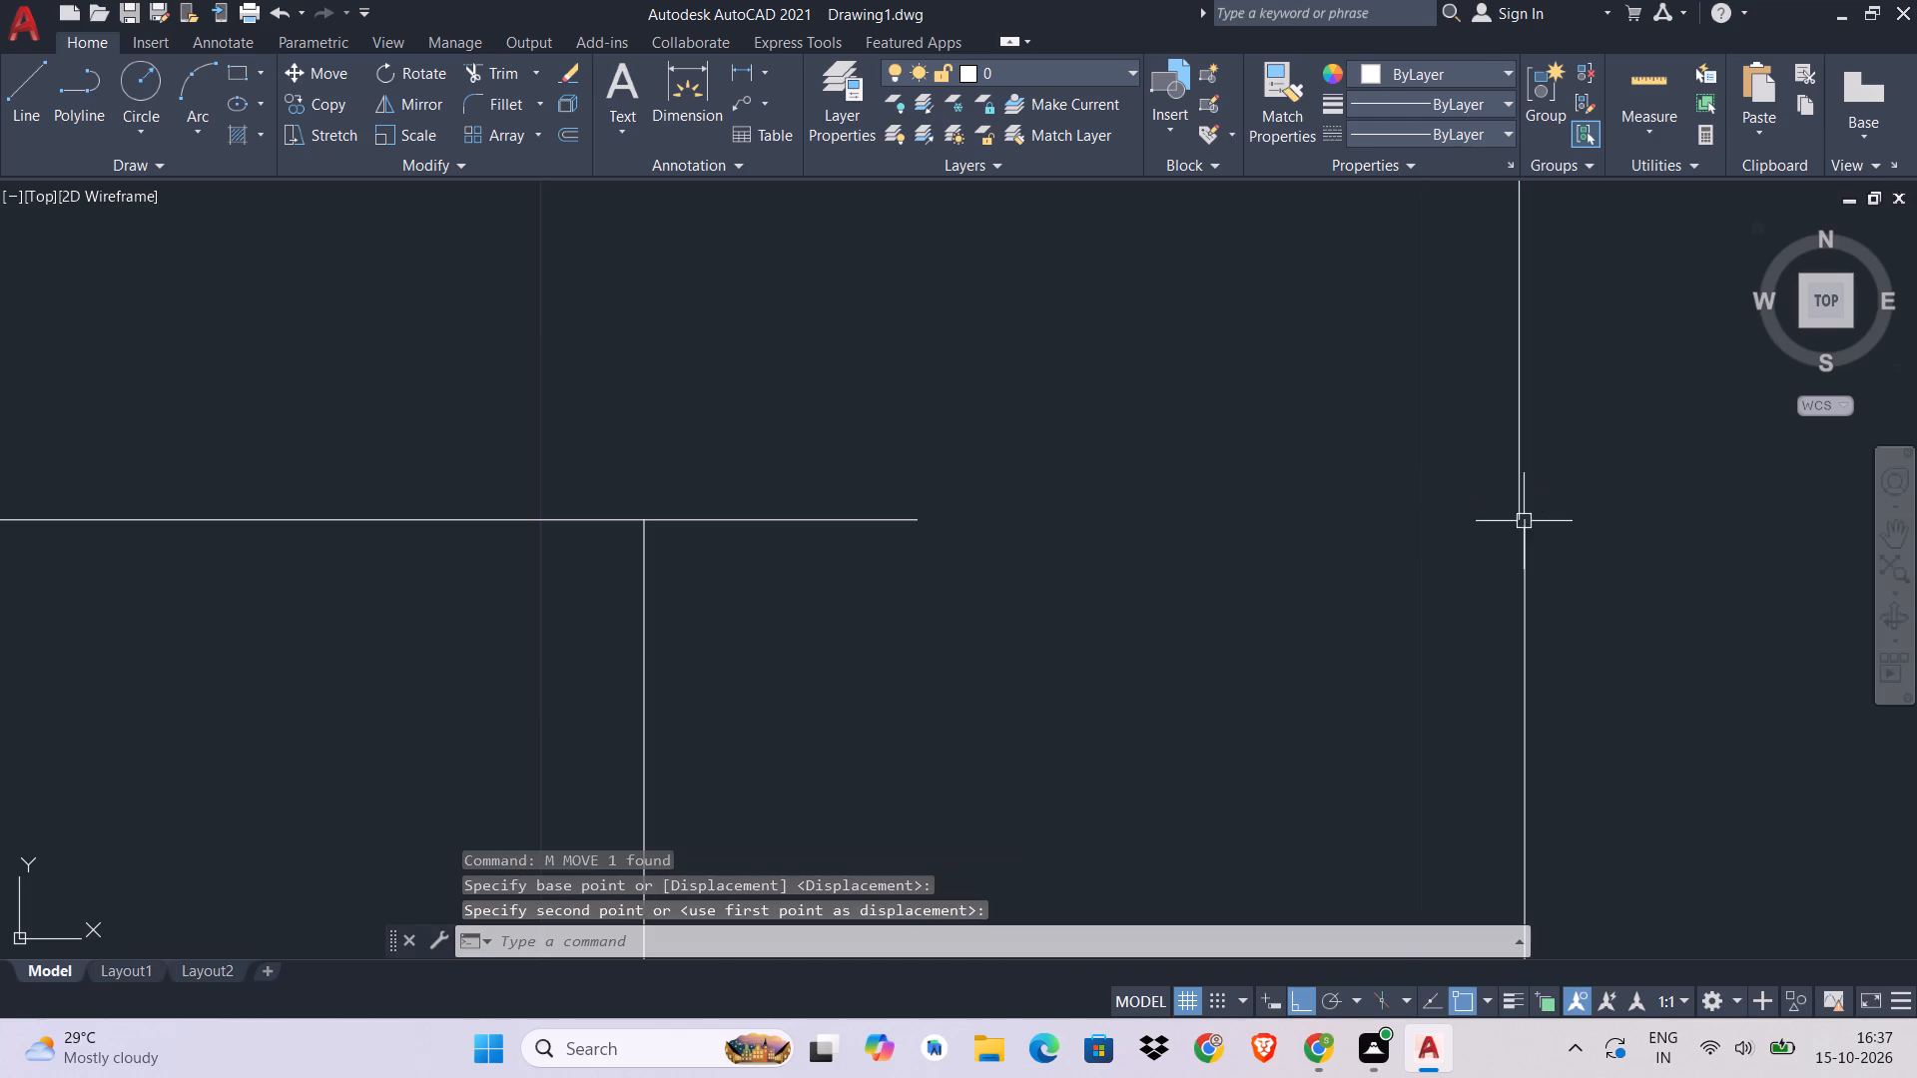
{"action": "scroll", "coordinate": [1509, 513], "scroll_direction": "up", "scroll_amount": 3}
{"action": "left_click", "coordinate": [1554, 506]}
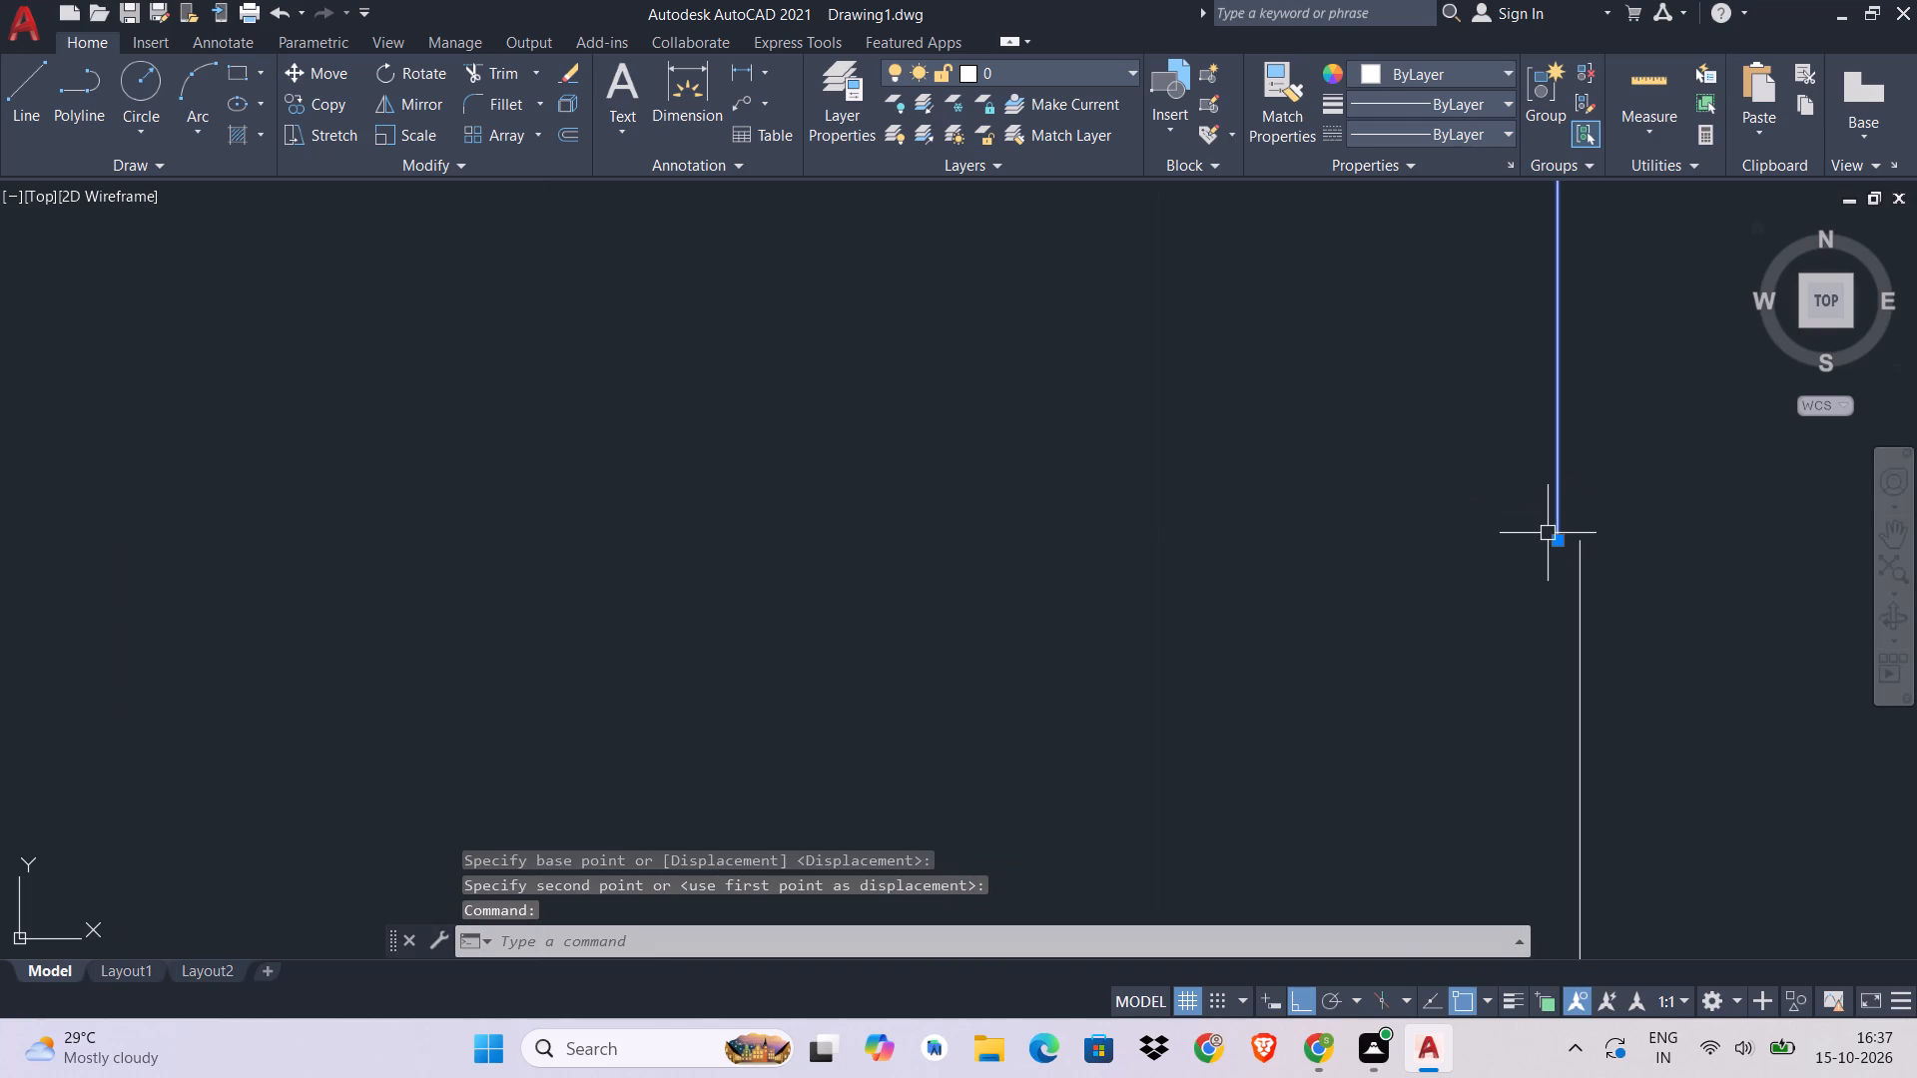
{"action": "type", "text": "M"}
{"action": "key", "text": "space"}
{"action": "left_click", "coordinate": [1558, 538]}
{"action": "left_click", "coordinate": [1577, 538]}
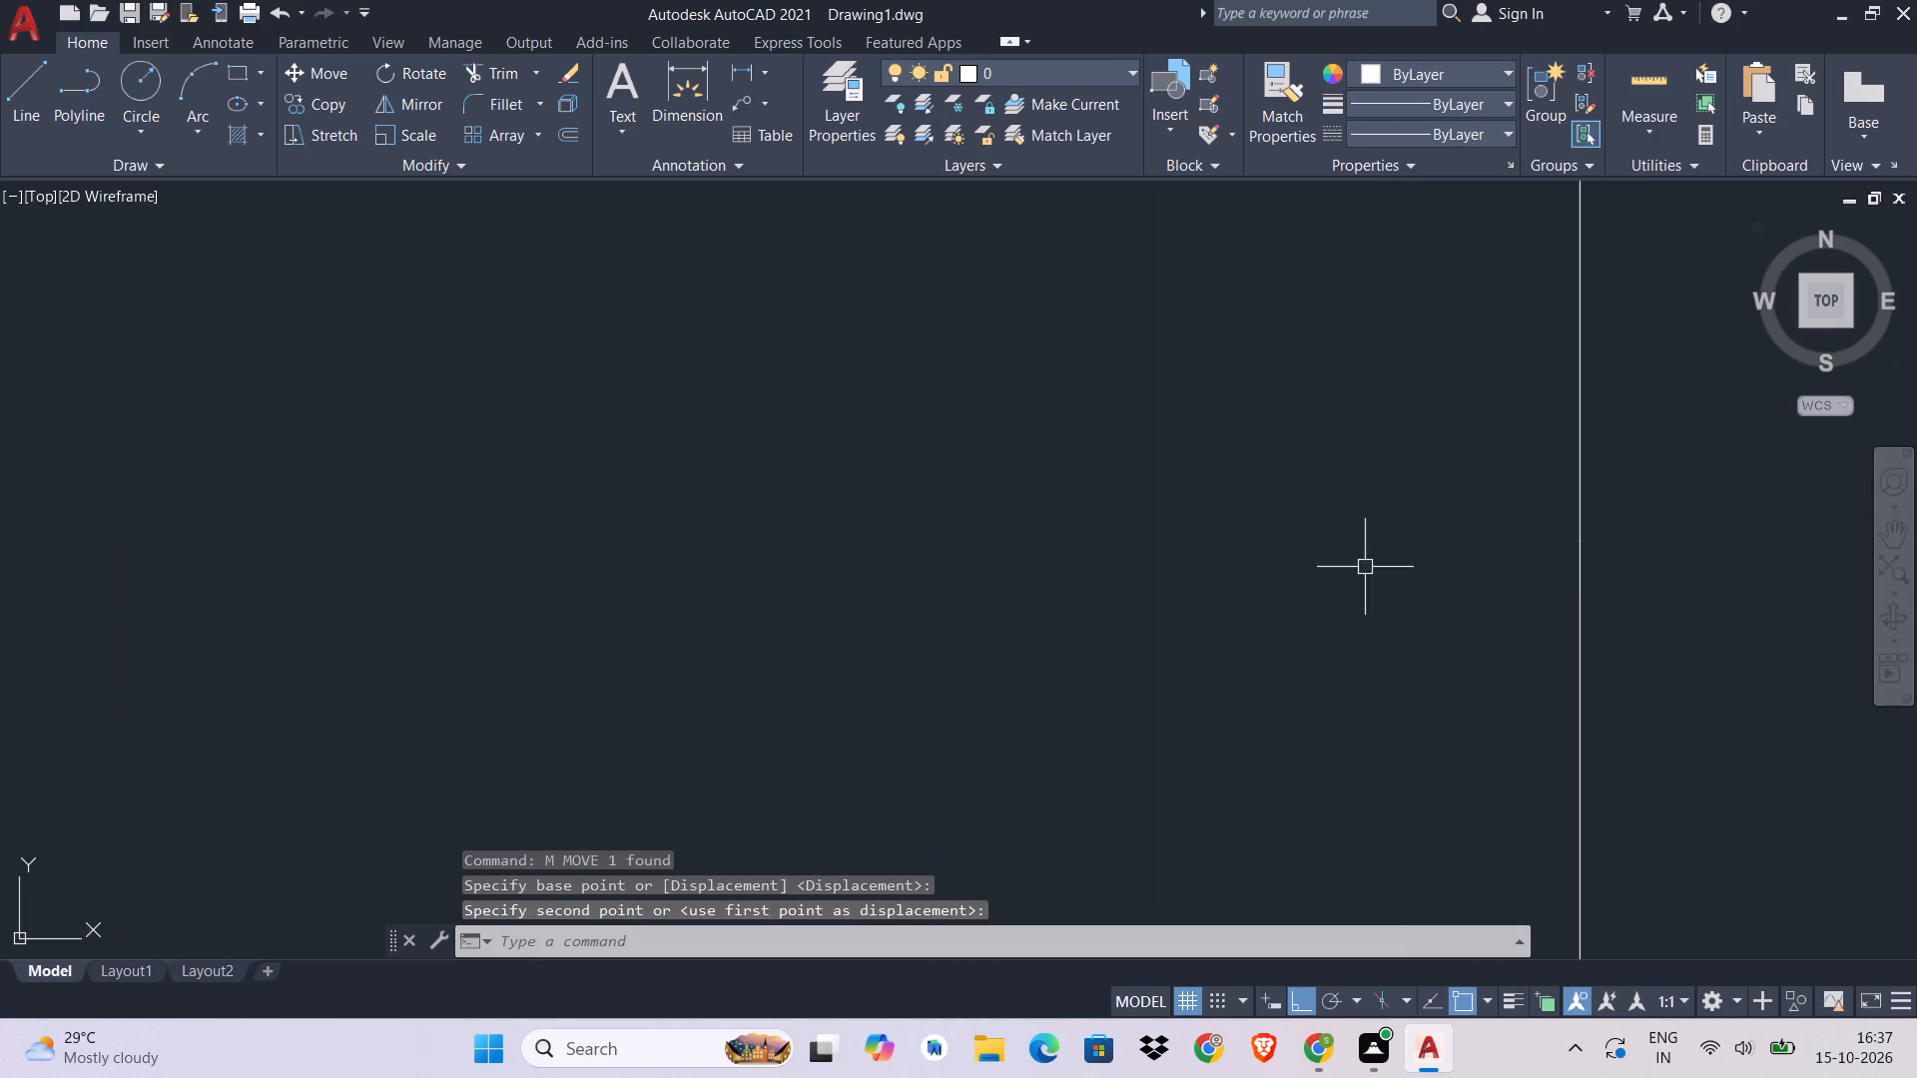
Extend both horizontal lines of the partition above the stair to meet its moved end line.
{"action": "scroll", "coordinate": [1293, 580], "scroll_direction": "down", "scroll_amount": 7}
{"action": "middle_click_drag", "start_coordinate": [1268, 580], "coordinate": [1344, 544]}
{"action": "type", "text": "EX"}
{"action": "key", "text": "space"}
{"action": "left_click", "coordinate": [1239, 417]}
{"action": "left_click", "coordinate": [1250, 592]}
{"action": "scroll", "coordinate": [1317, 555], "scroll_direction": "down", "scroll_amount": 3}
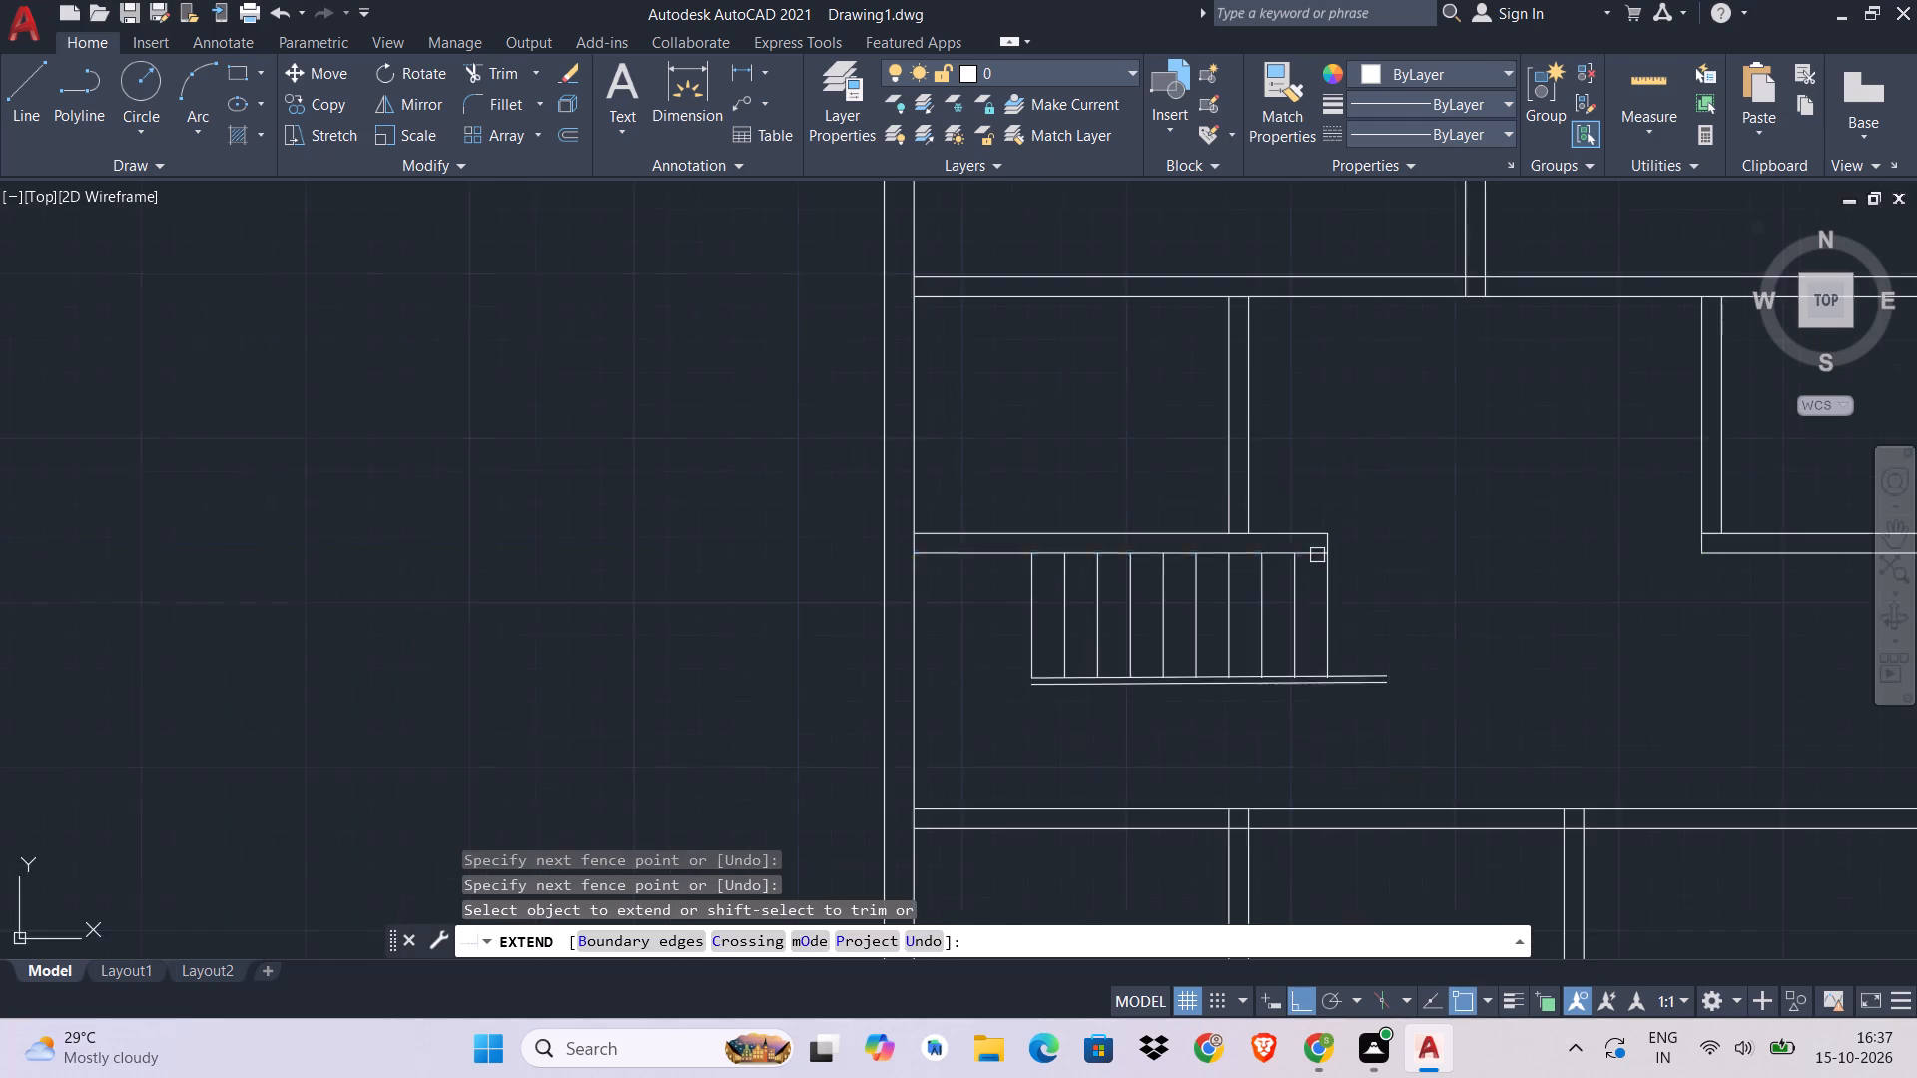
Delete the ten stair tread lines together with the two slightly sloped lines along their lower ends.
{"action": "middle_click_drag", "start_coordinate": [1317, 555], "coordinate": [1329, 518]}
{"action": "key", "text": "Escape"}
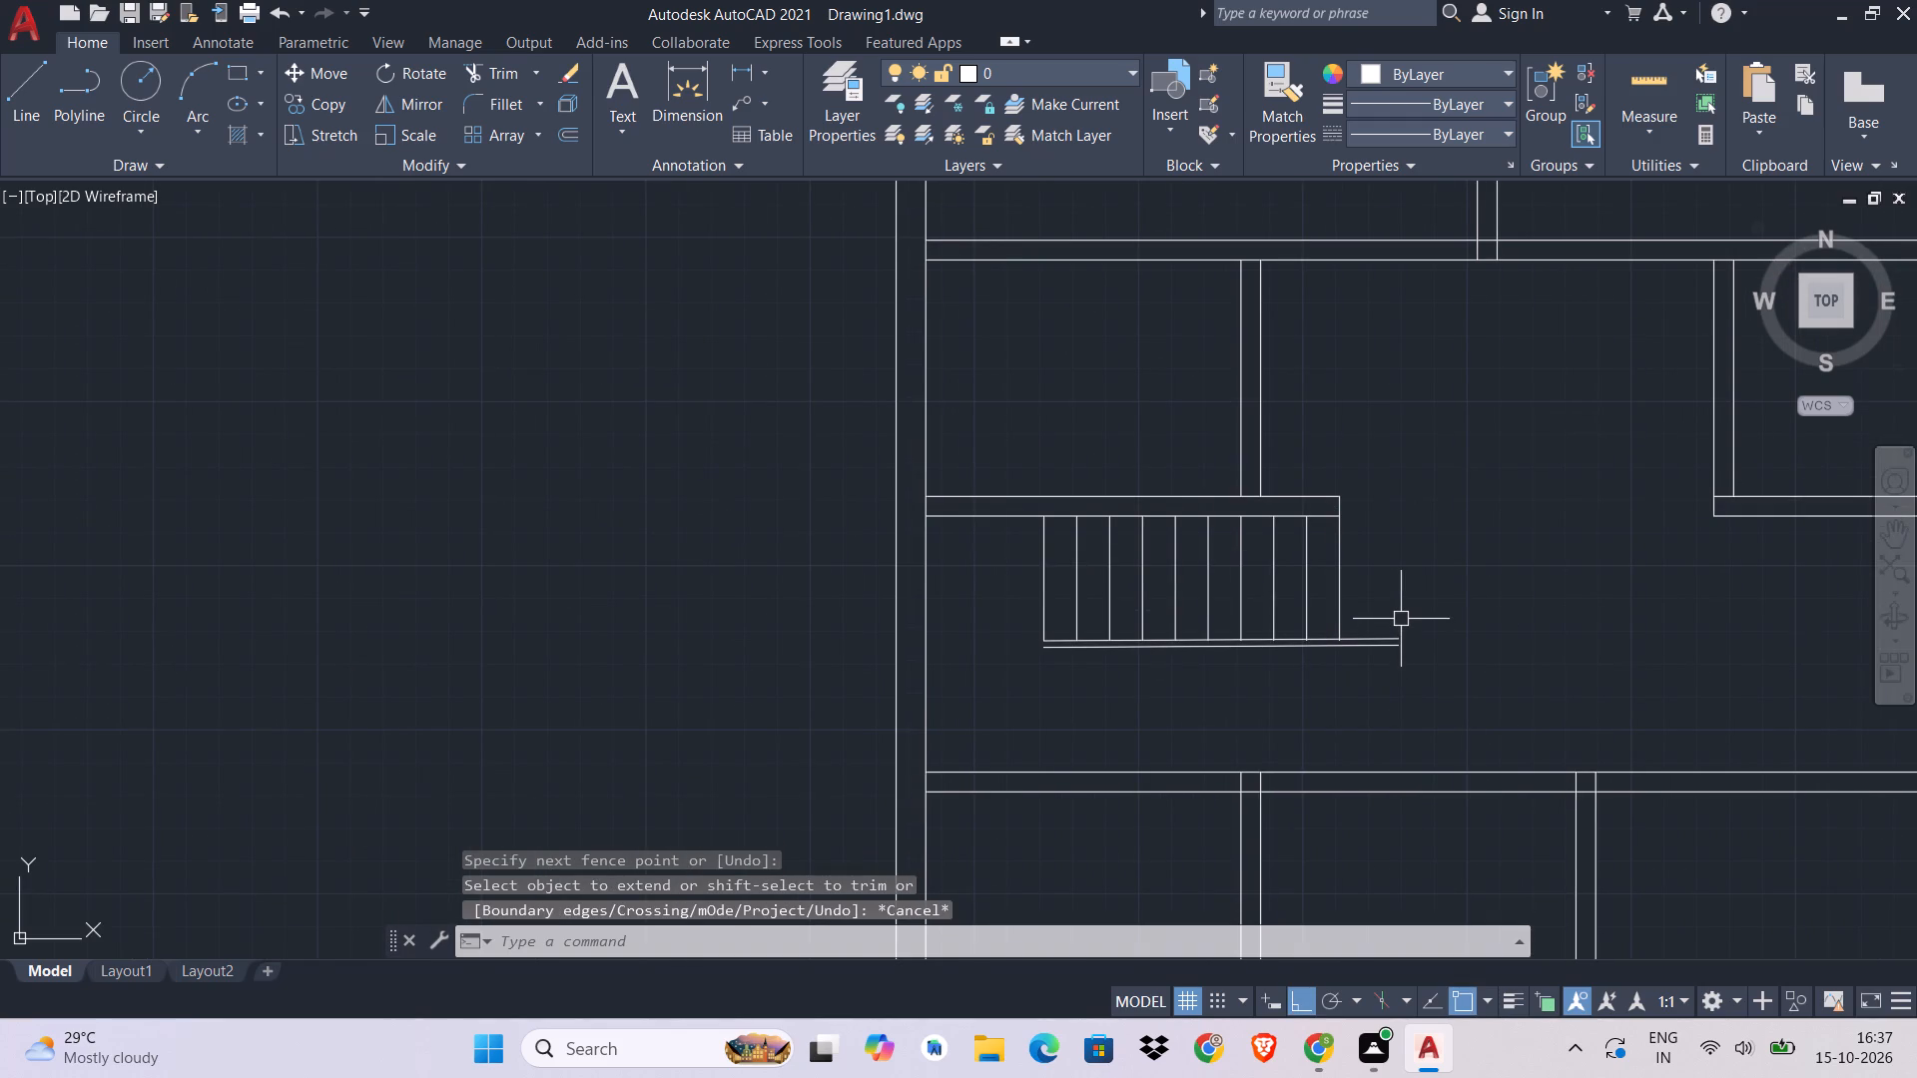
{"action": "scroll", "coordinate": [1347, 653], "scroll_direction": "up", "scroll_amount": 2}
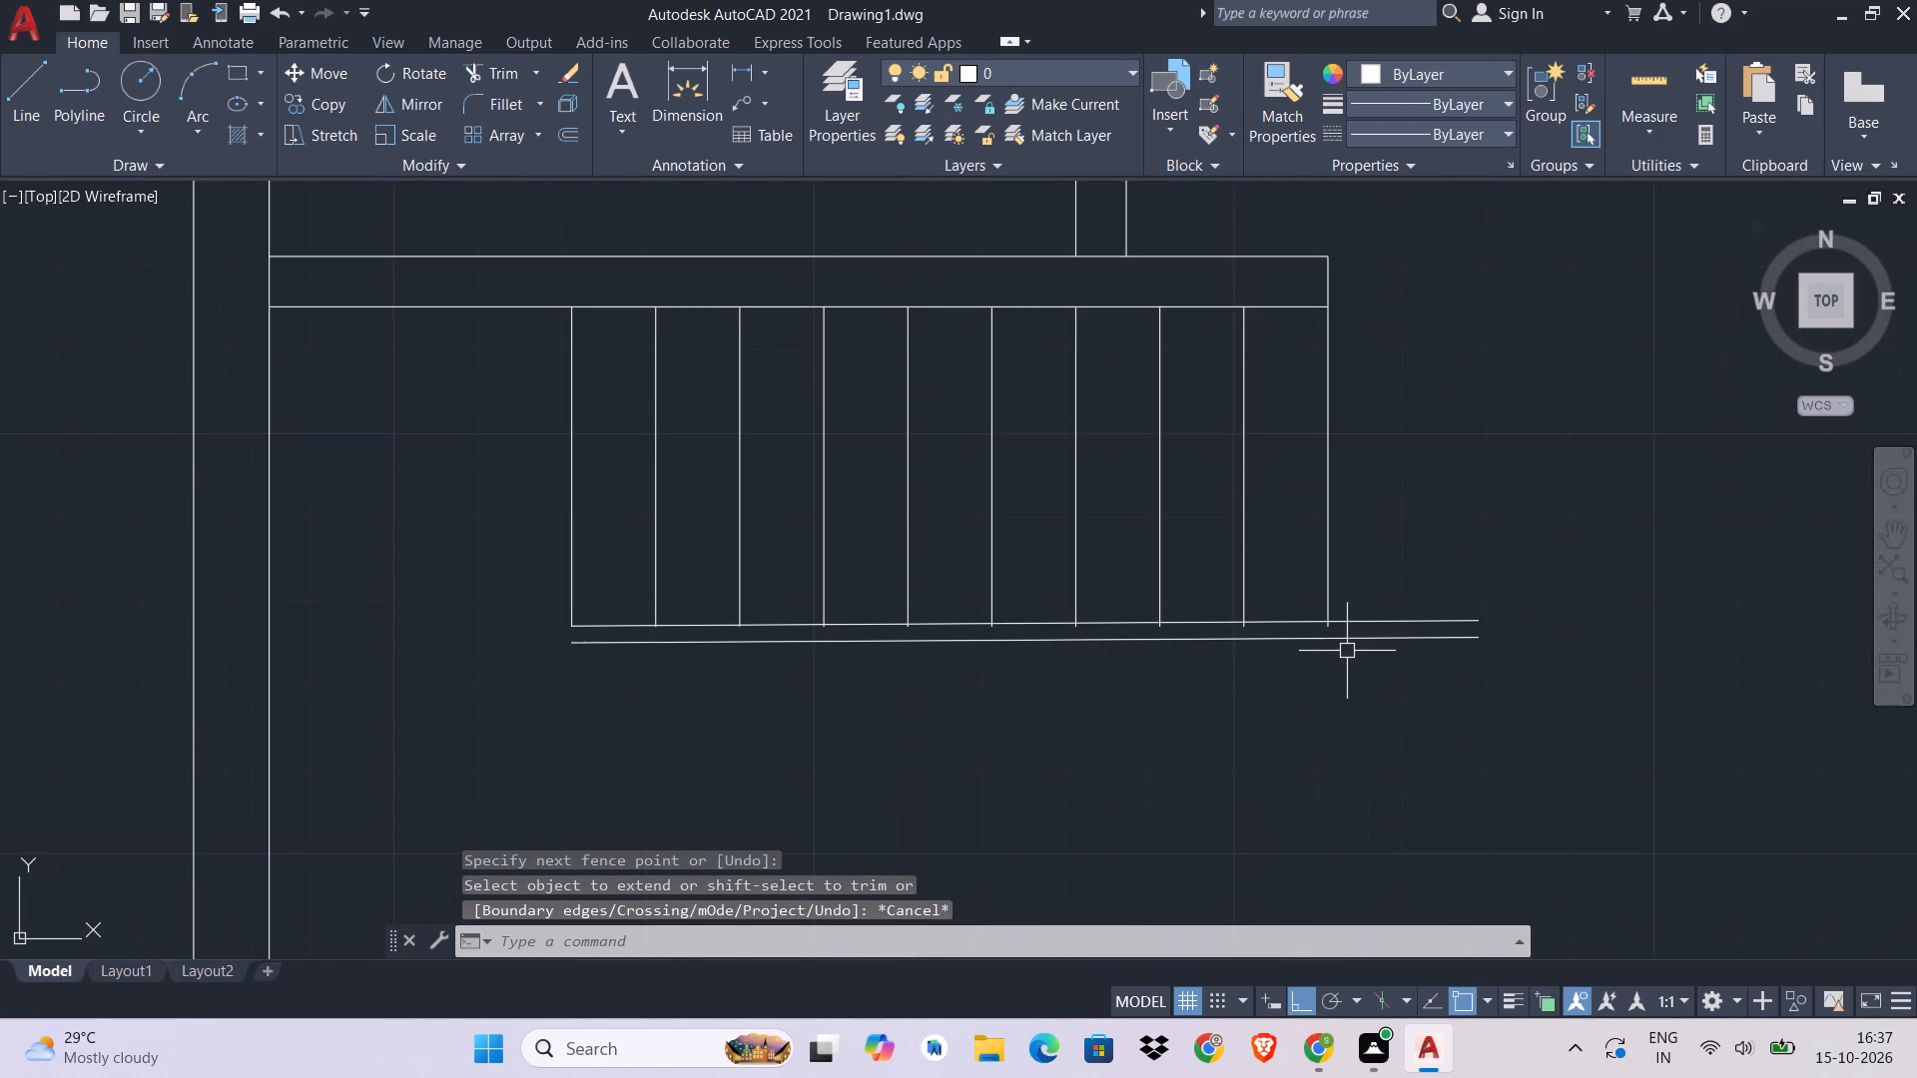
{"action": "scroll", "coordinate": [1347, 651], "scroll_direction": "up", "scroll_amount": 1}
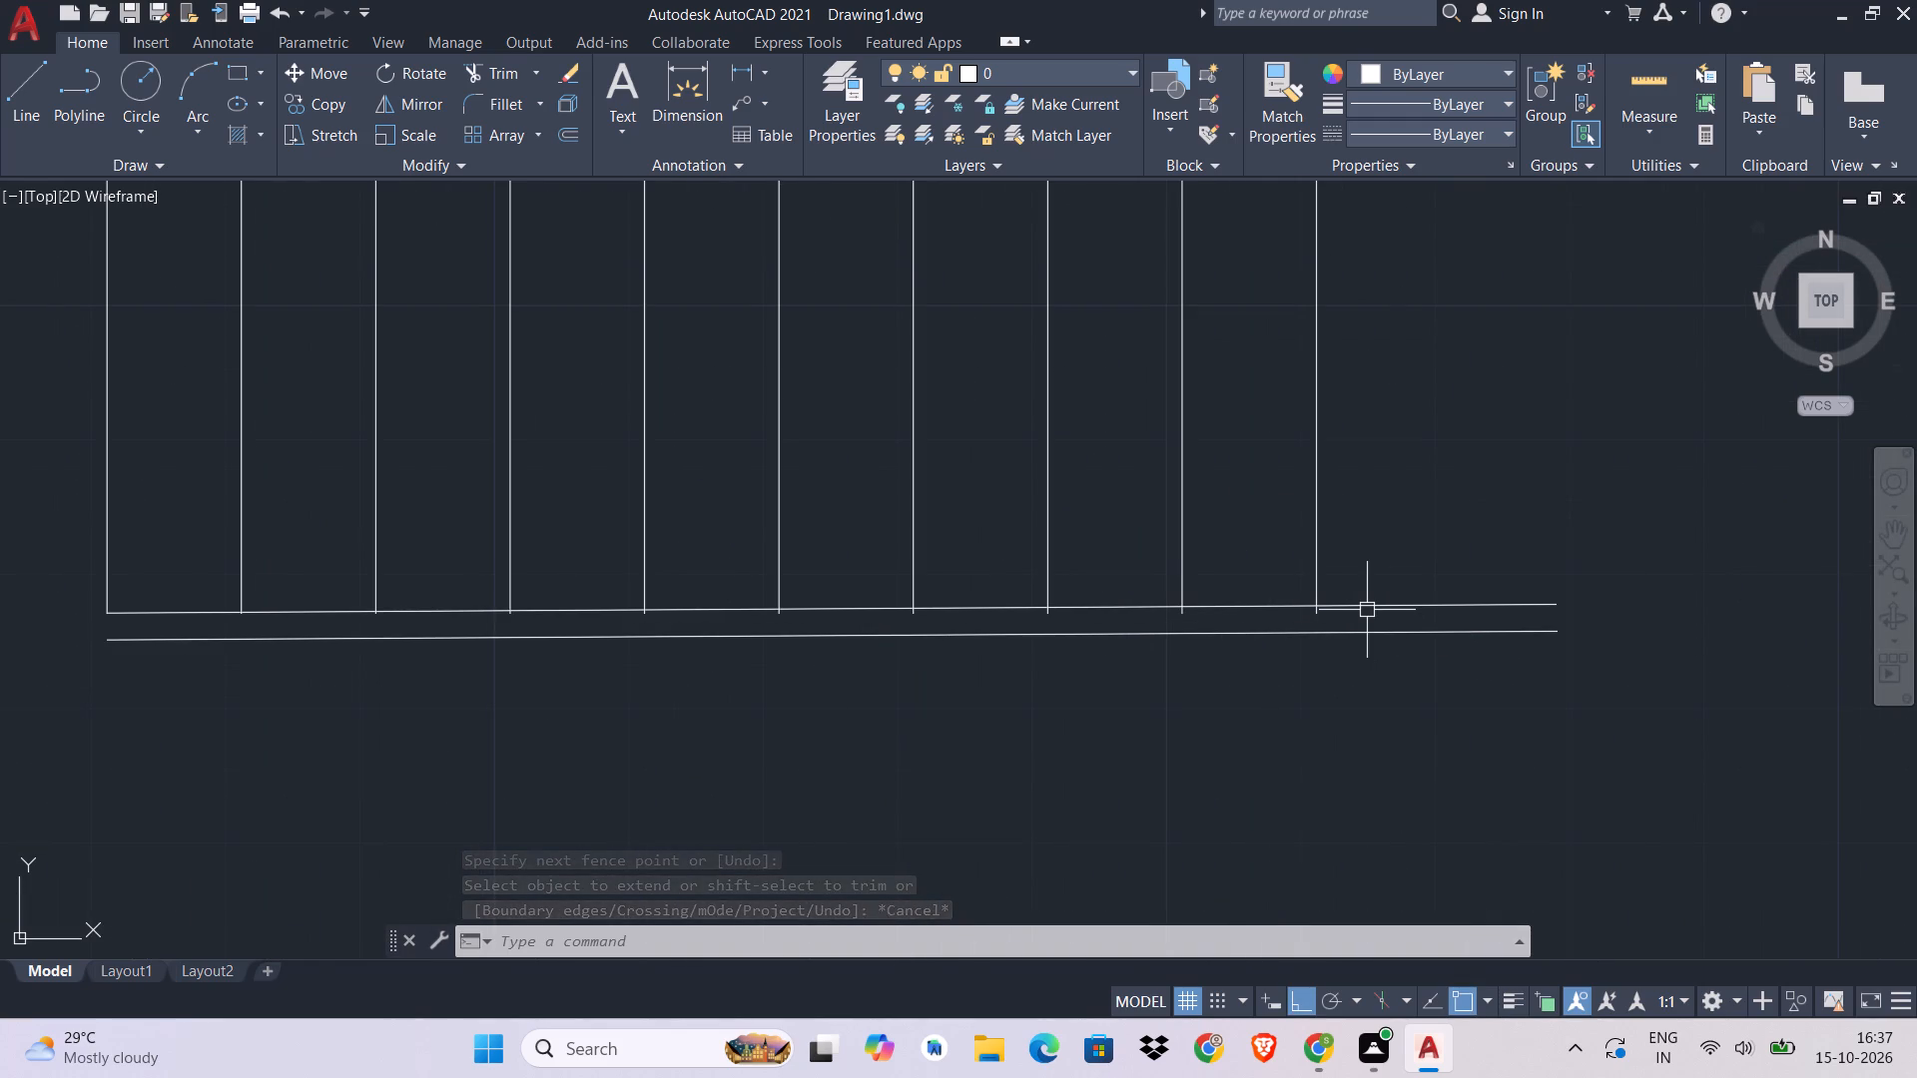
{"action": "scroll", "coordinate": [1218, 608], "scroll_direction": "down", "scroll_amount": 2}
{"action": "middle_click_drag", "start_coordinate": [1218, 608], "coordinate": [1261, 607]}
{"action": "left_click", "coordinate": [1431, 502]}
{"action": "left_click", "coordinate": [830, 653]}
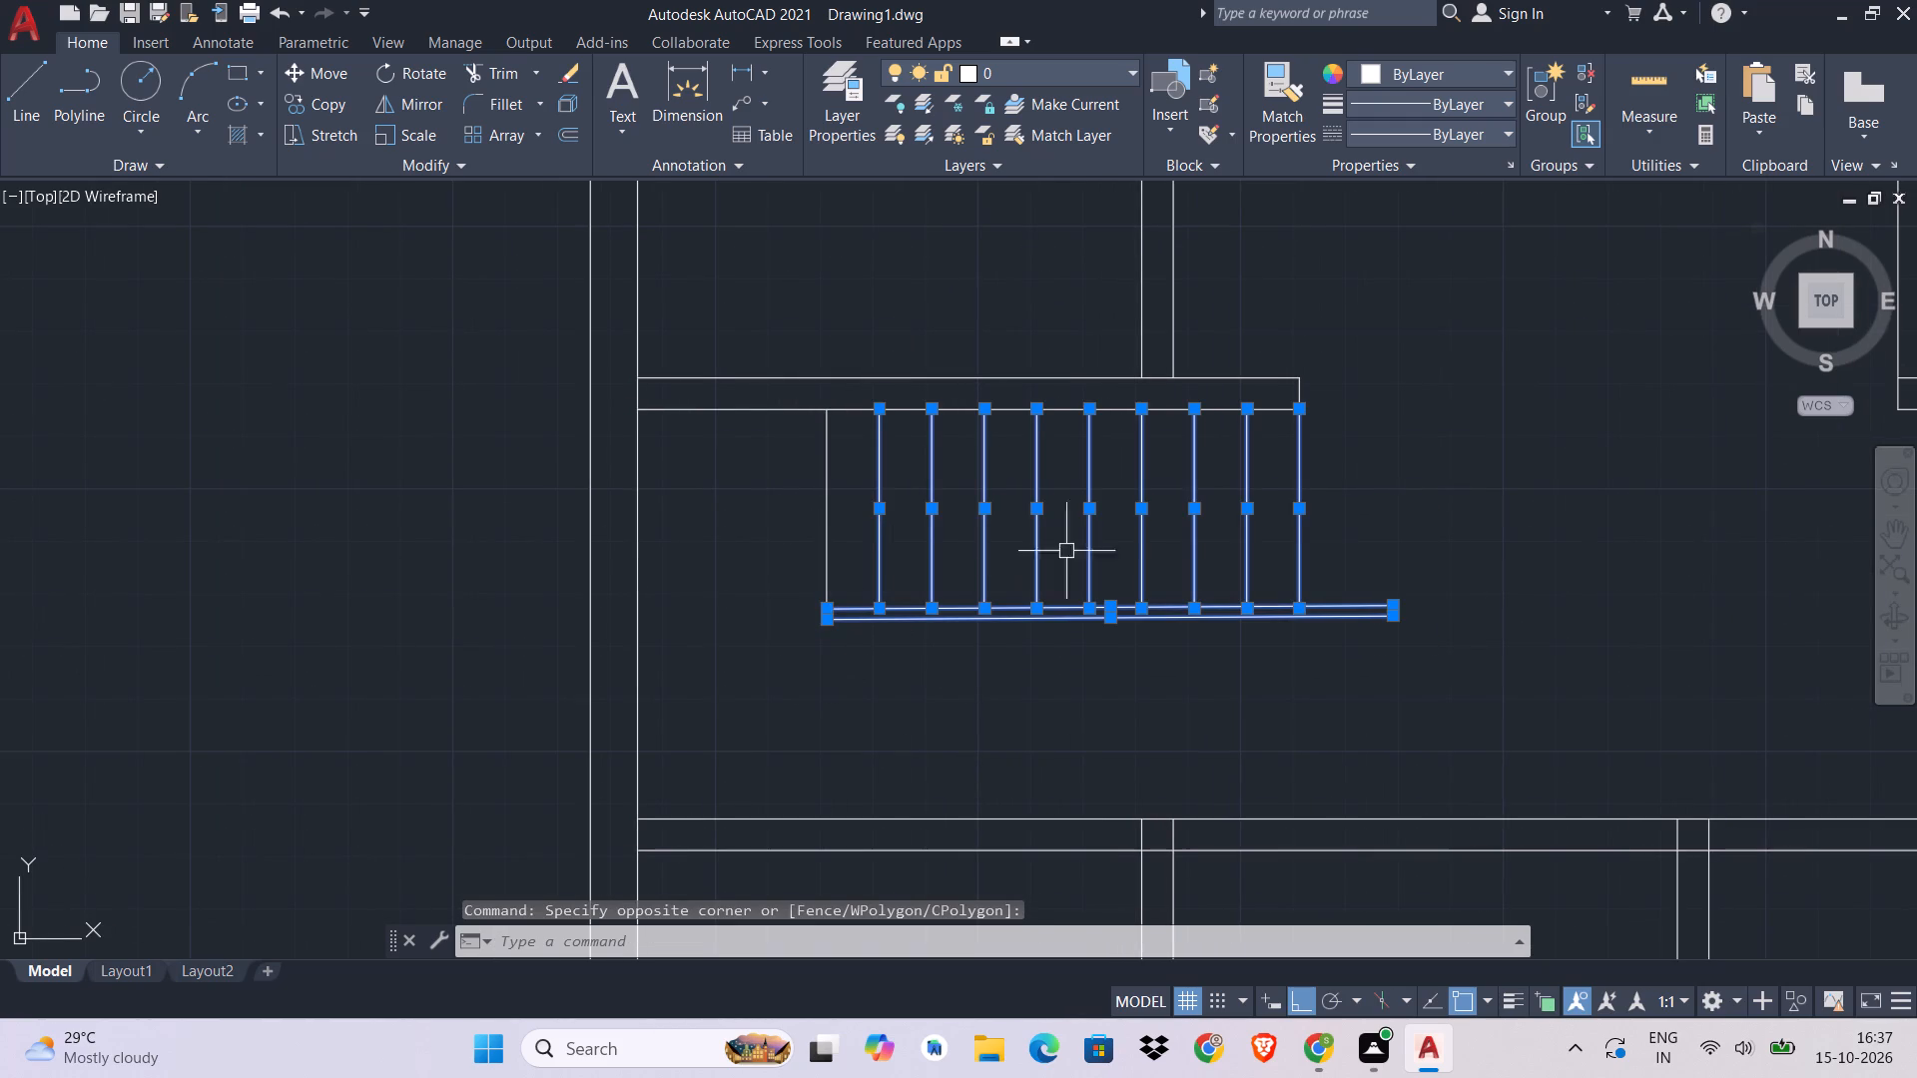
{"action": "left_click", "coordinate": [1440, 504]}
{"action": "left_click", "coordinate": [775, 671]}
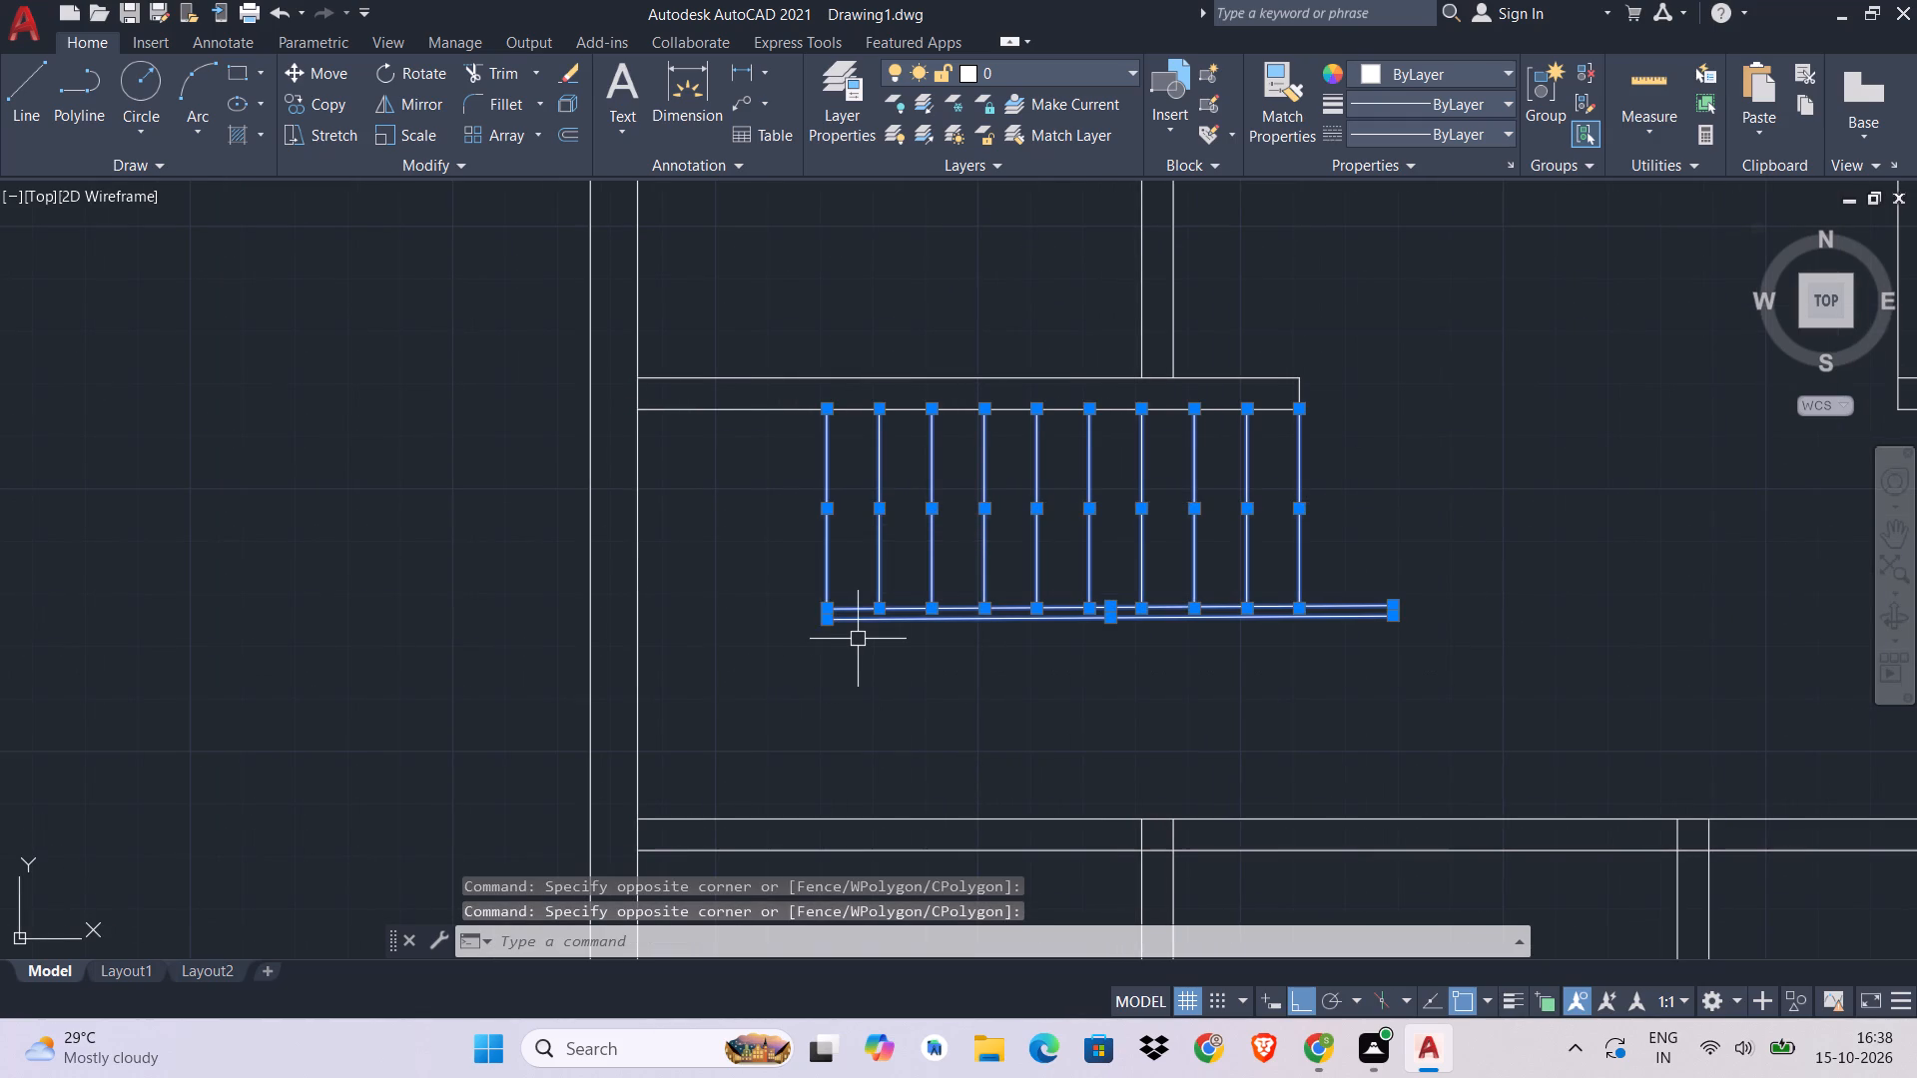
{"action": "key", "text": "Delete"}
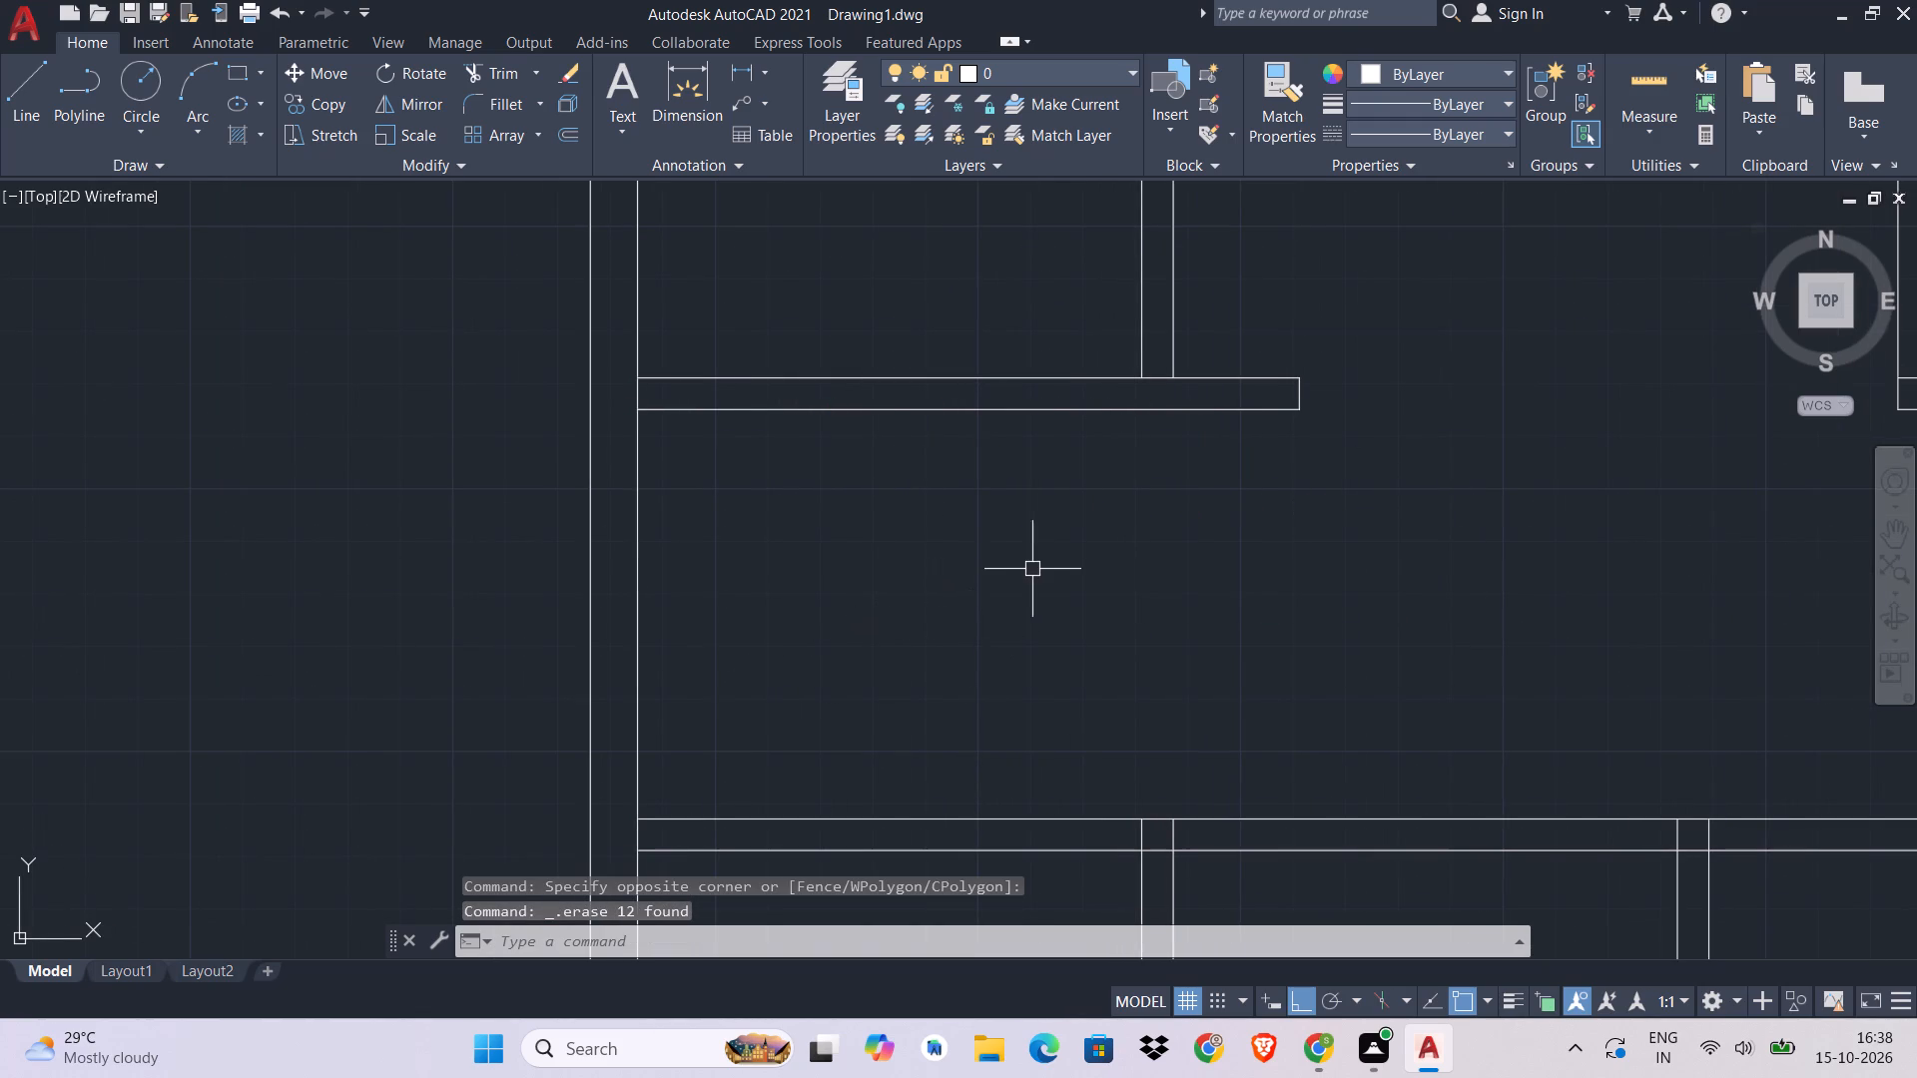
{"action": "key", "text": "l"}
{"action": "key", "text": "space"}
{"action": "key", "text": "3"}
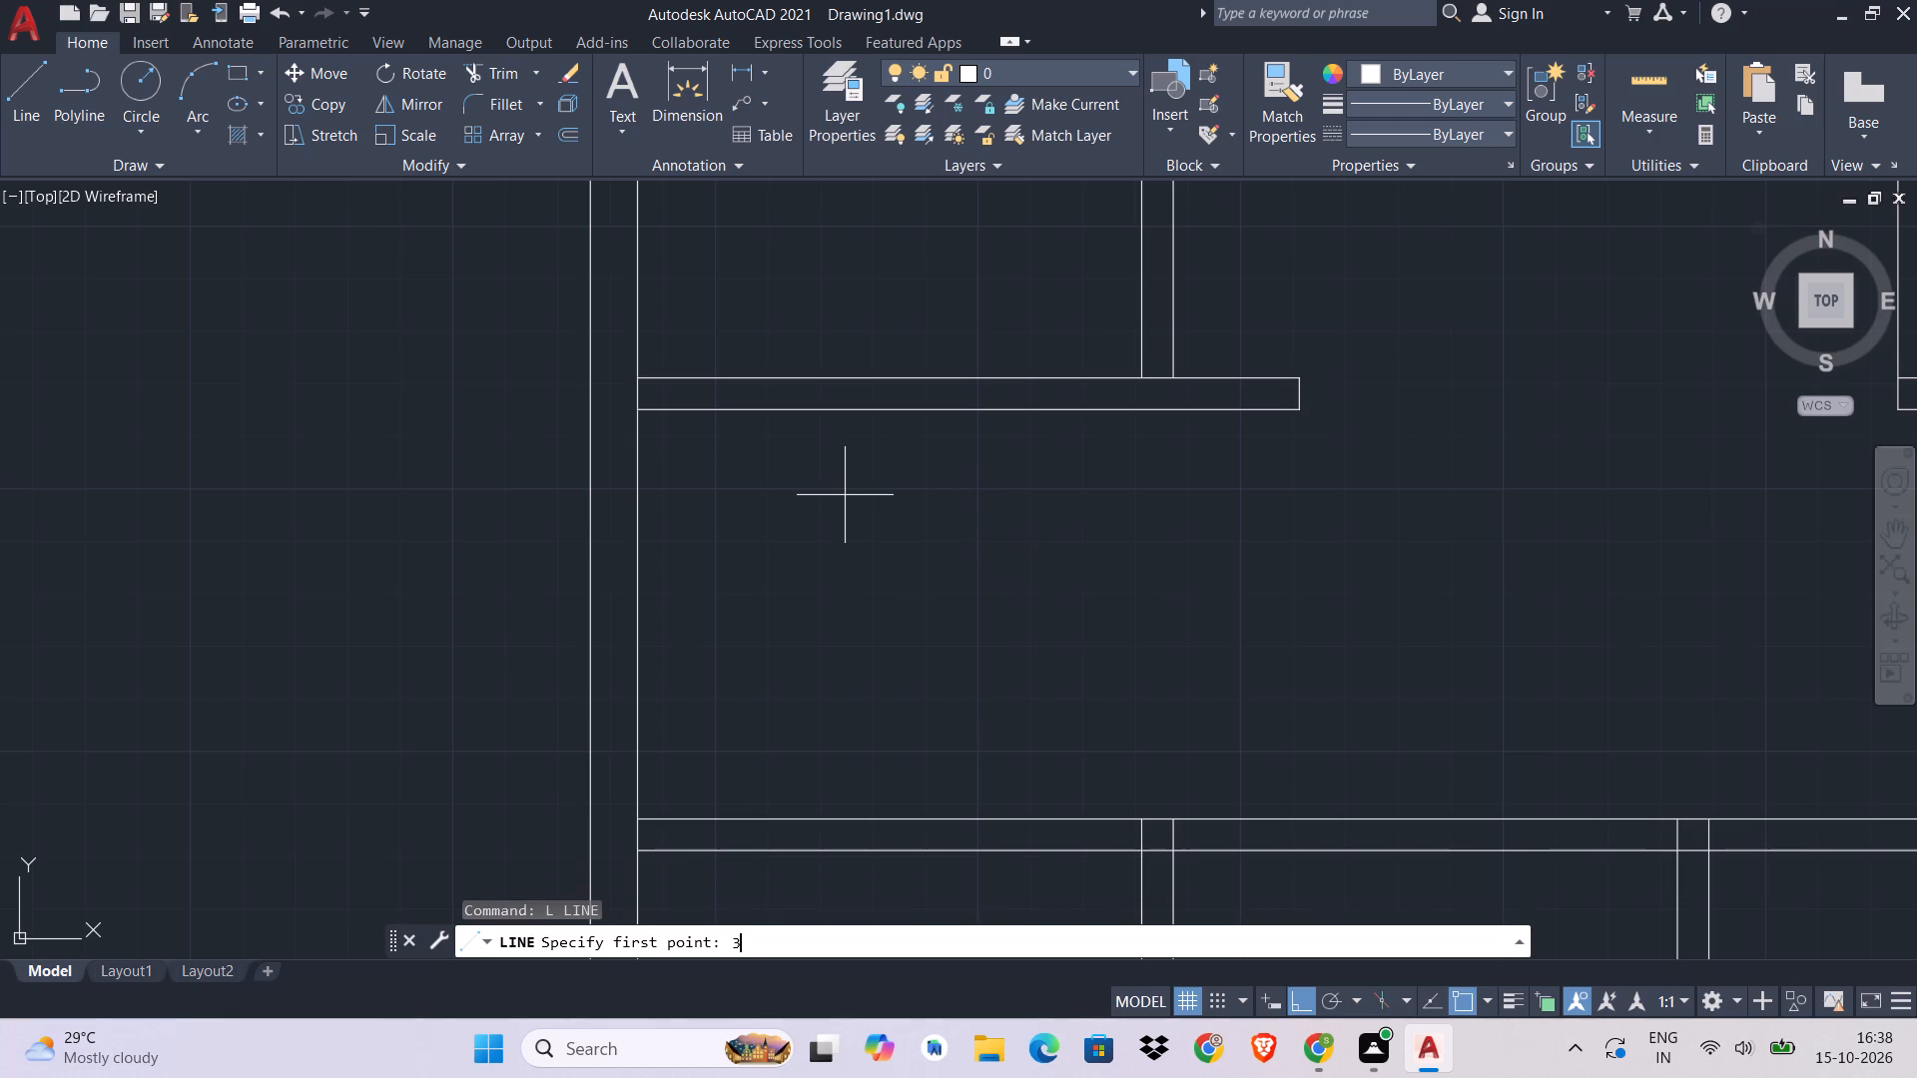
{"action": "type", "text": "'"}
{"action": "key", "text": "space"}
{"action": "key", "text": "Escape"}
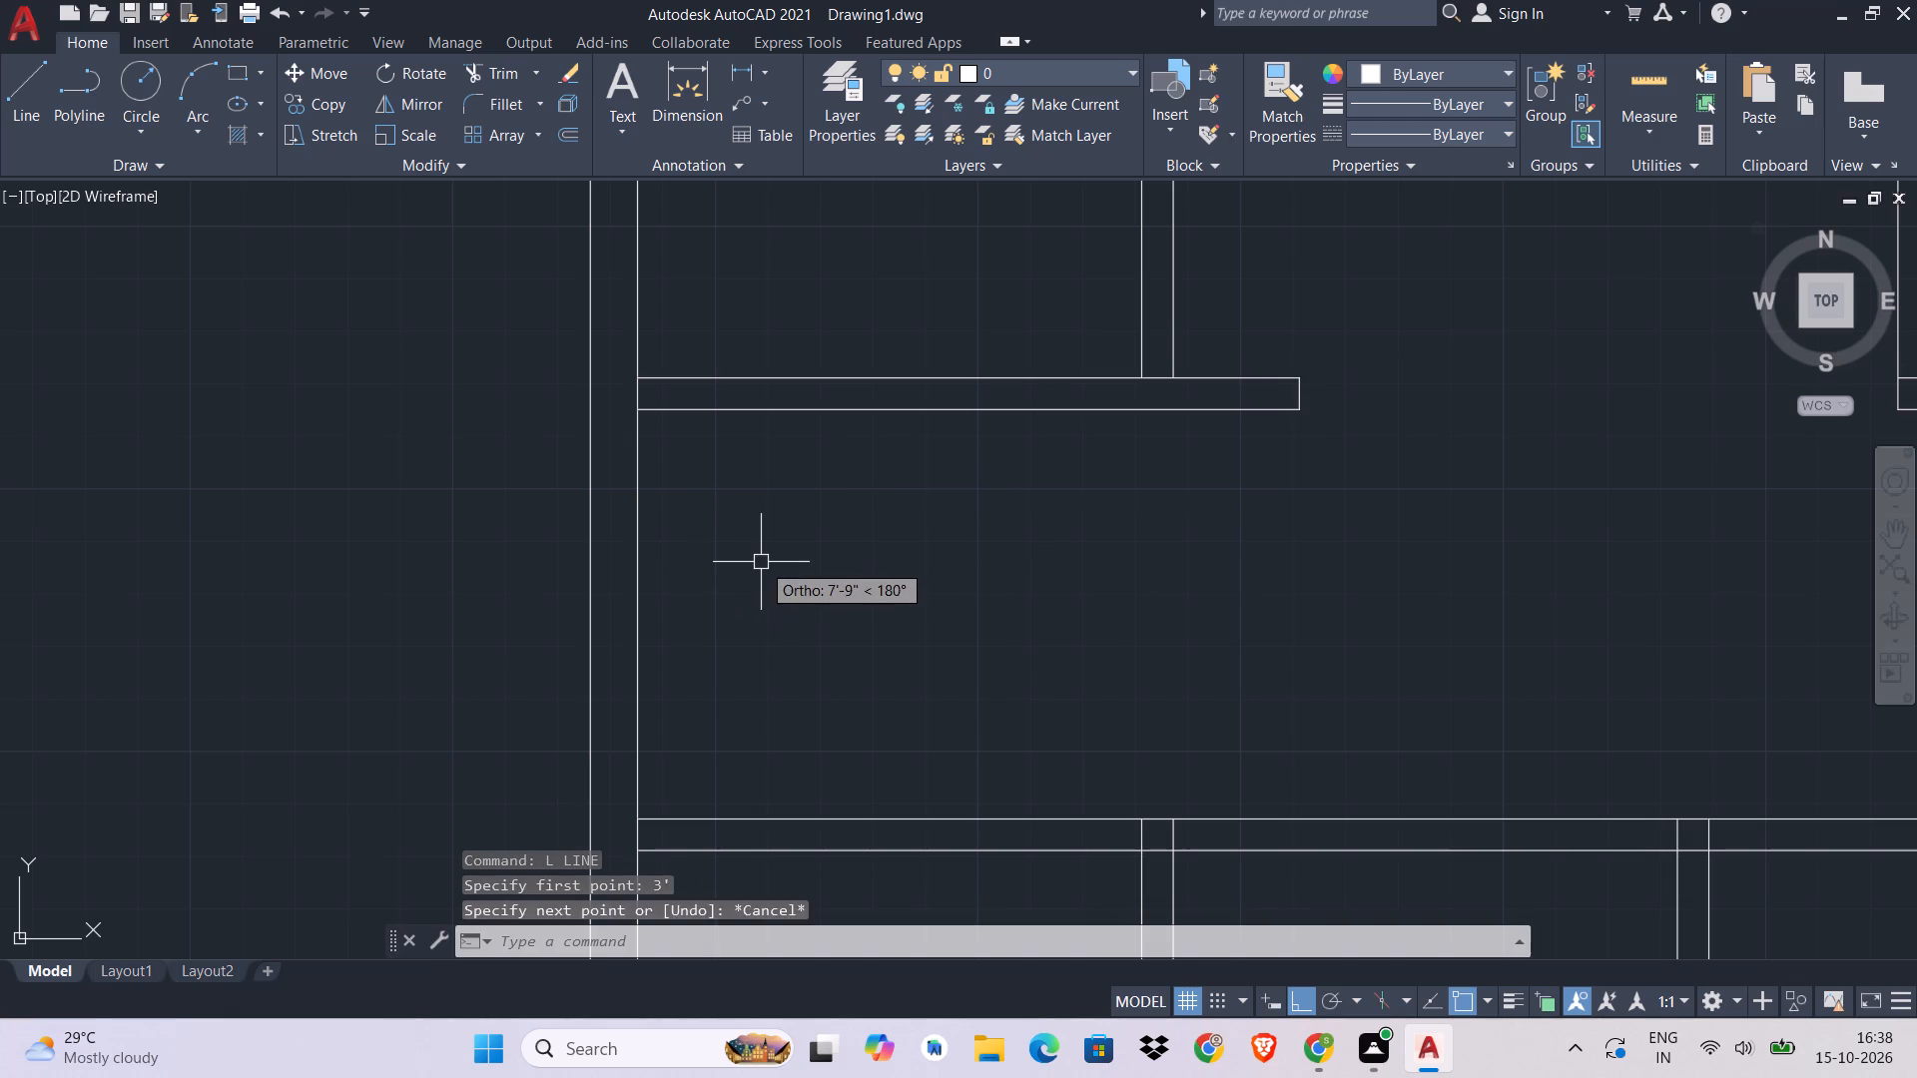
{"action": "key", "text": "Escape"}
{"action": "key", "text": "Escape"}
Offset the inner face line of the left exterior wall 3' into the stair area.
{"action": "type", "text": "O 3'"}
{"action": "key", "text": "space"}
{"action": "left_click", "coordinate": [644, 646]}
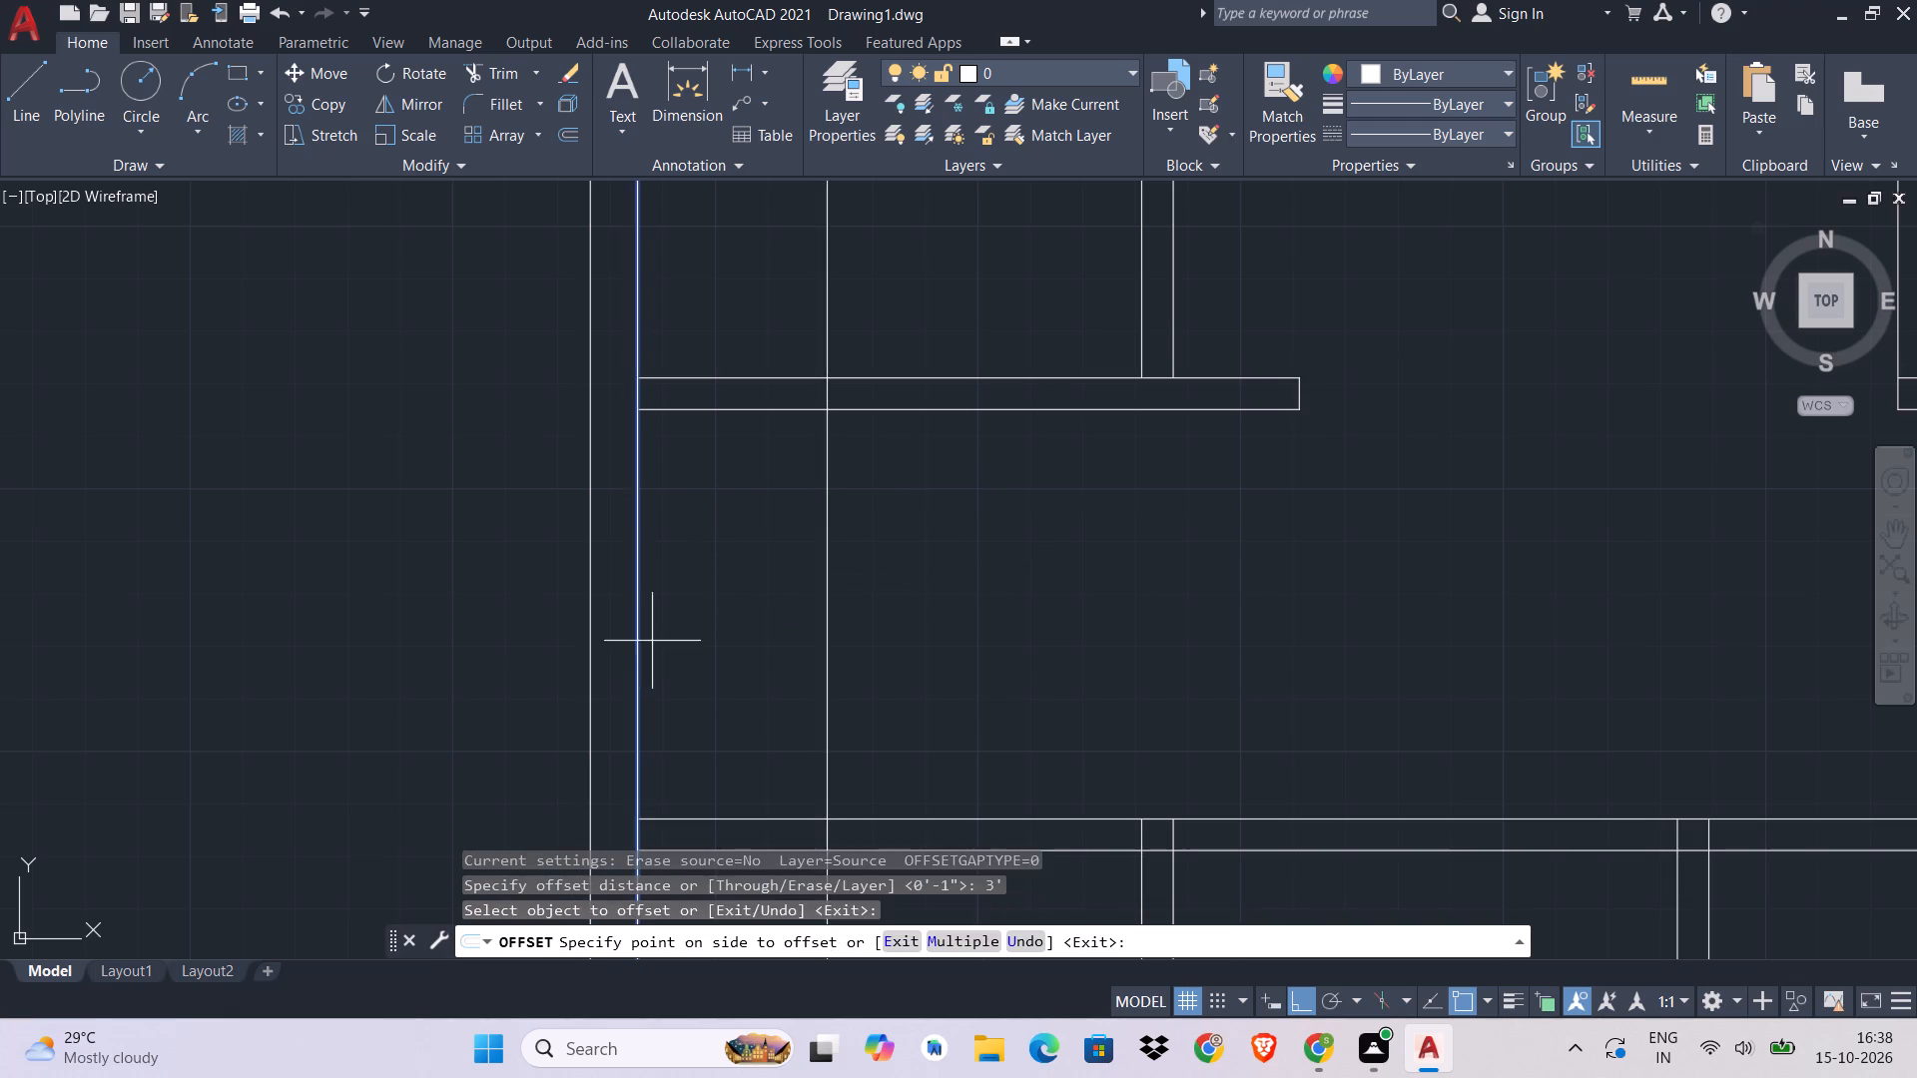
{"action": "left_click", "coordinate": [859, 633]}
{"action": "key", "text": "Escape"}
{"action": "key", "text": "r"}
{"action": "key", "text": "Escape"}
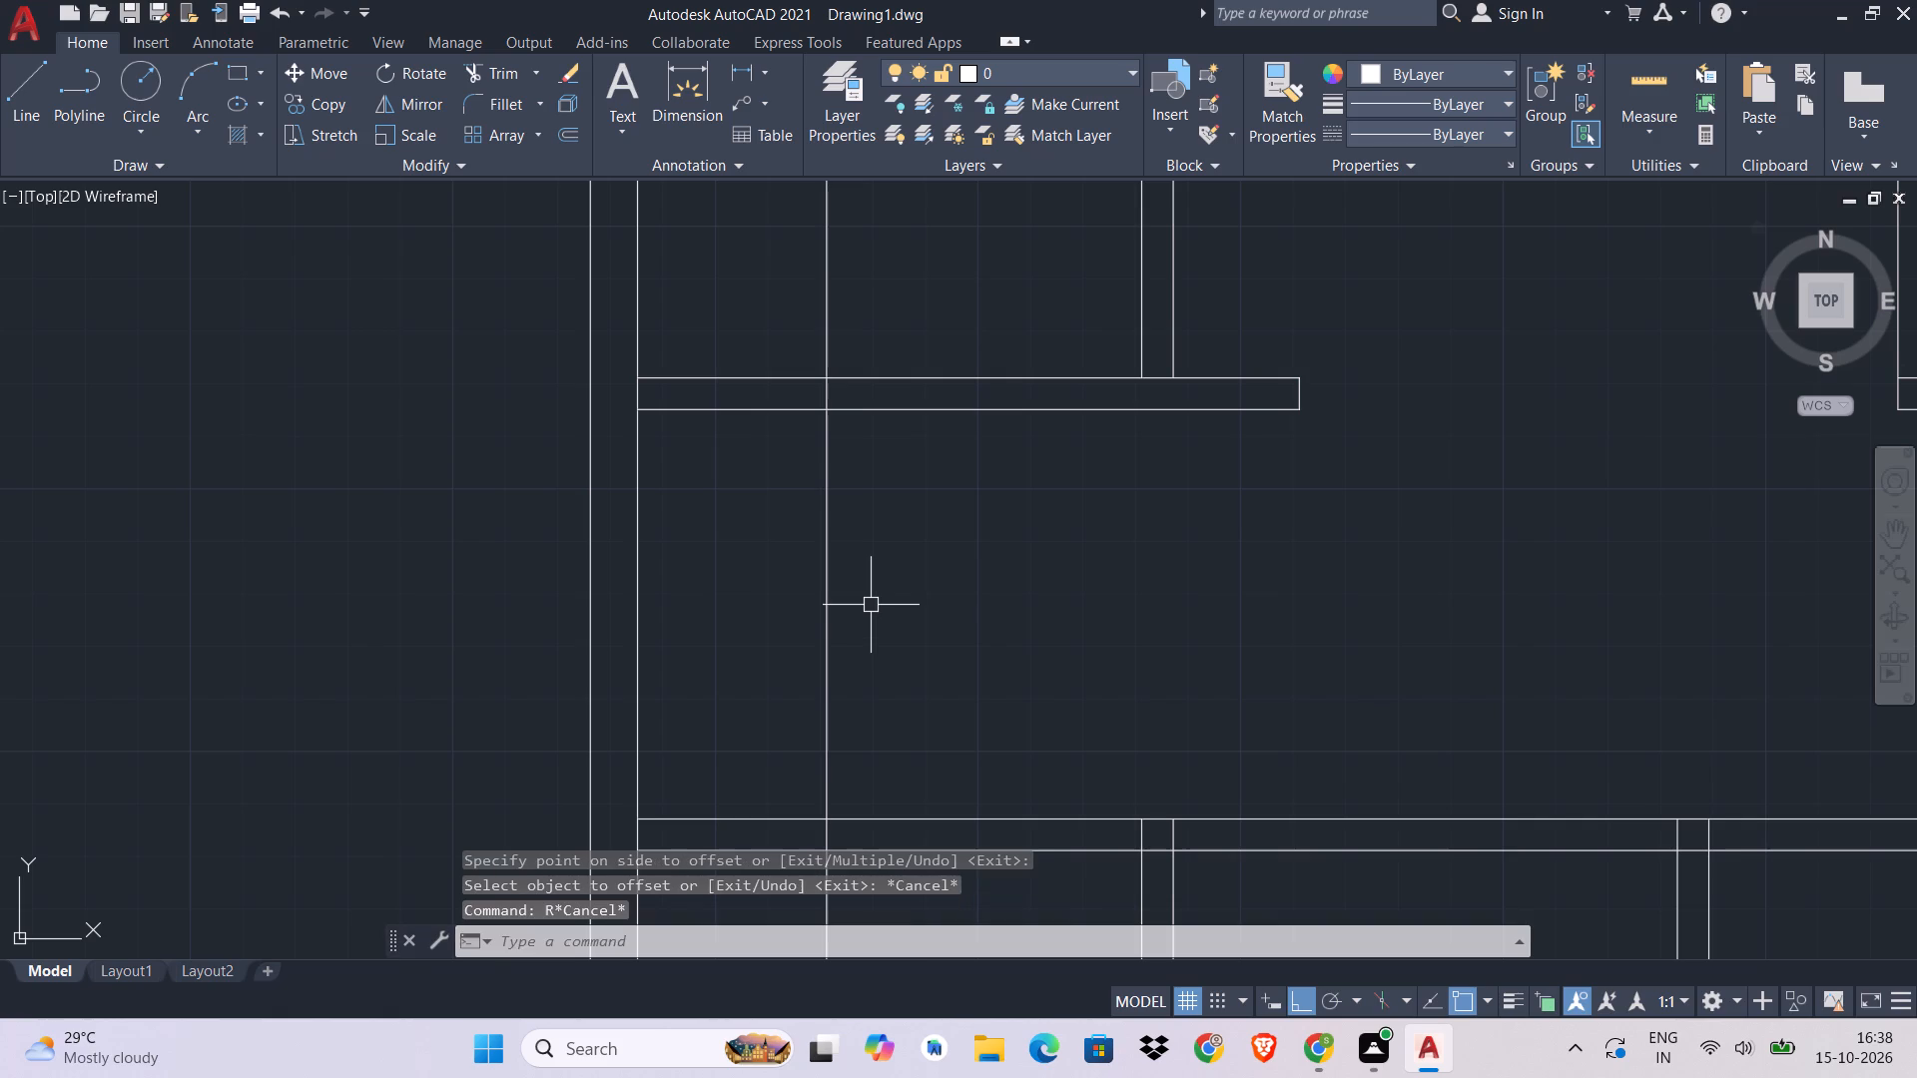
Trim the offset line at the partitions above and below the stair area and delete its leftover pieces beyond them.
{"action": "type", "text": "TR"}
{"action": "key", "text": "space"}
{"action": "left_click", "coordinate": [830, 398]}
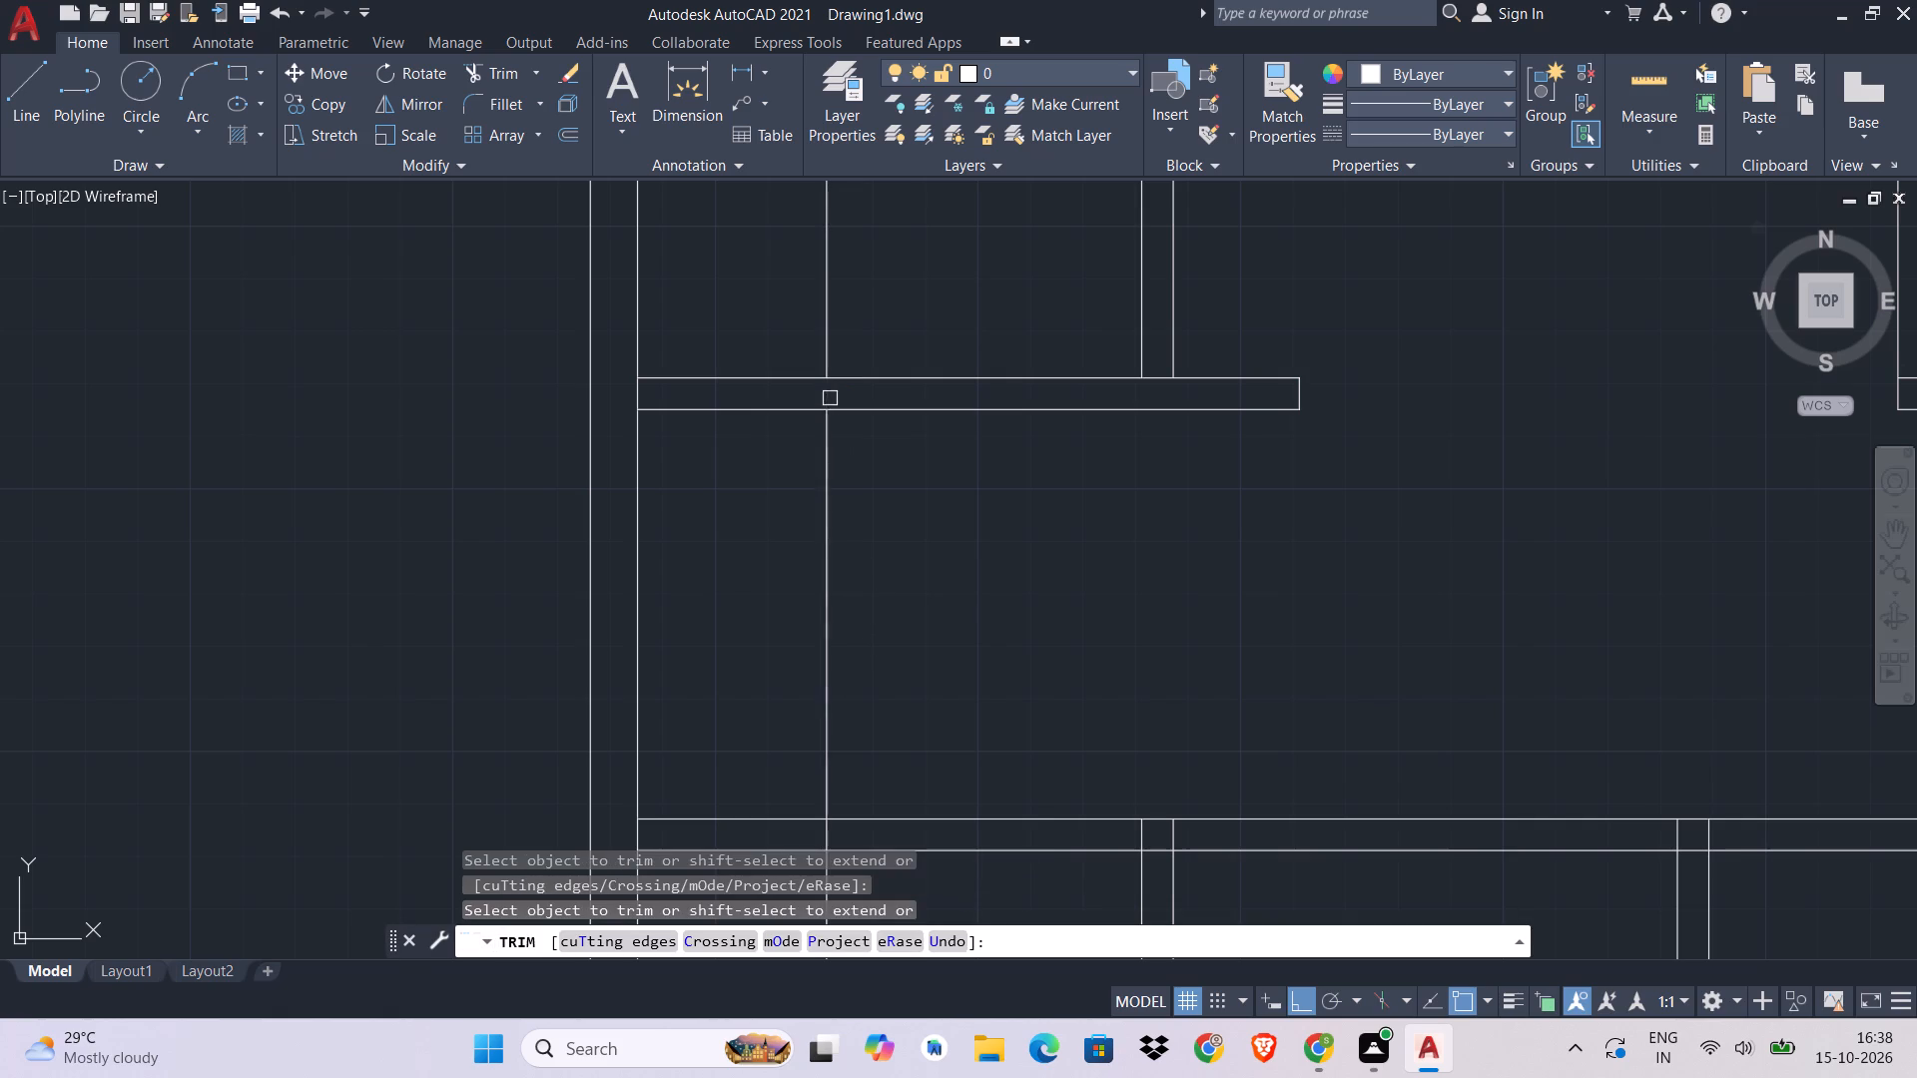
{"action": "middle_click_drag", "start_coordinate": [839, 669], "coordinate": [937, 412]}
{"action": "left_click", "coordinate": [919, 579]}
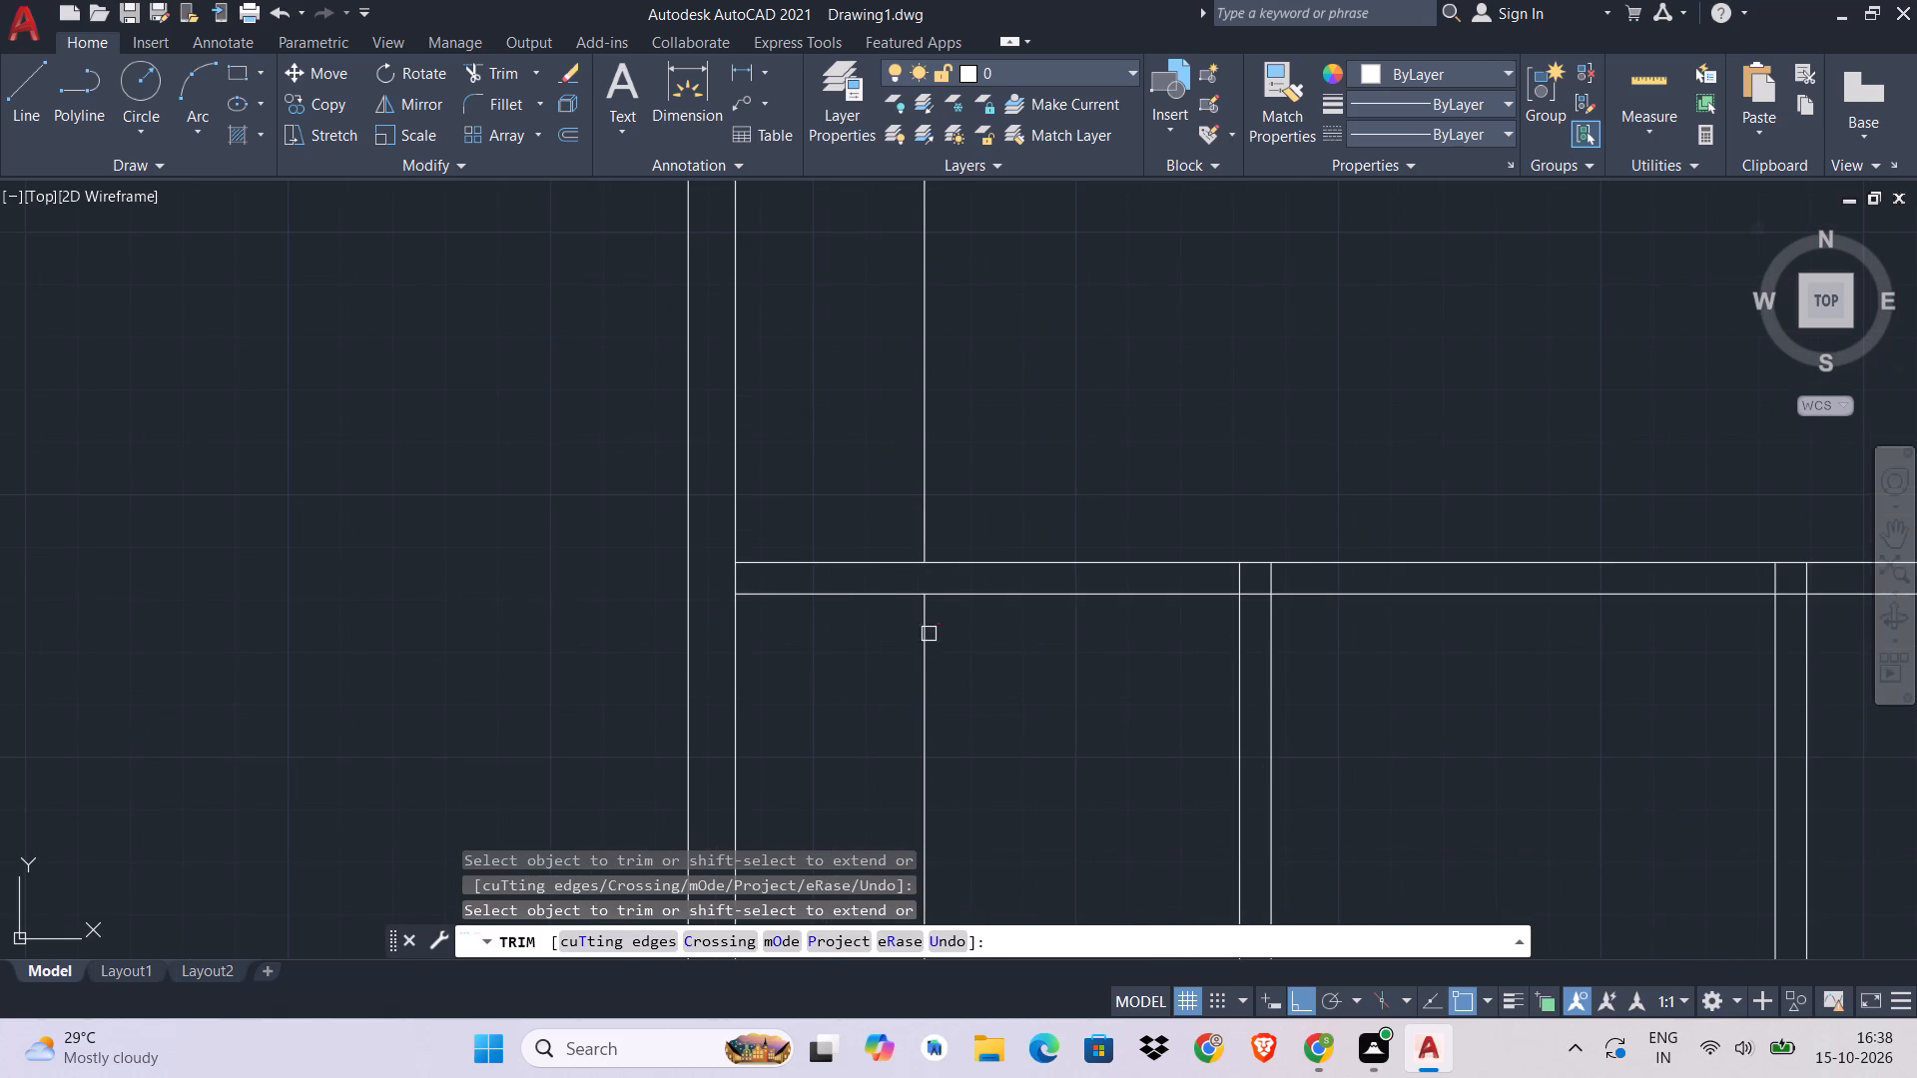
{"action": "key", "text": "Escape"}
{"action": "left_click", "coordinate": [941, 645]}
{"action": "left_click", "coordinate": [849, 722]}
{"action": "middle_click_drag", "start_coordinate": [1016, 423], "coordinate": [976, 823]}
{"action": "left_click", "coordinate": [976, 371]}
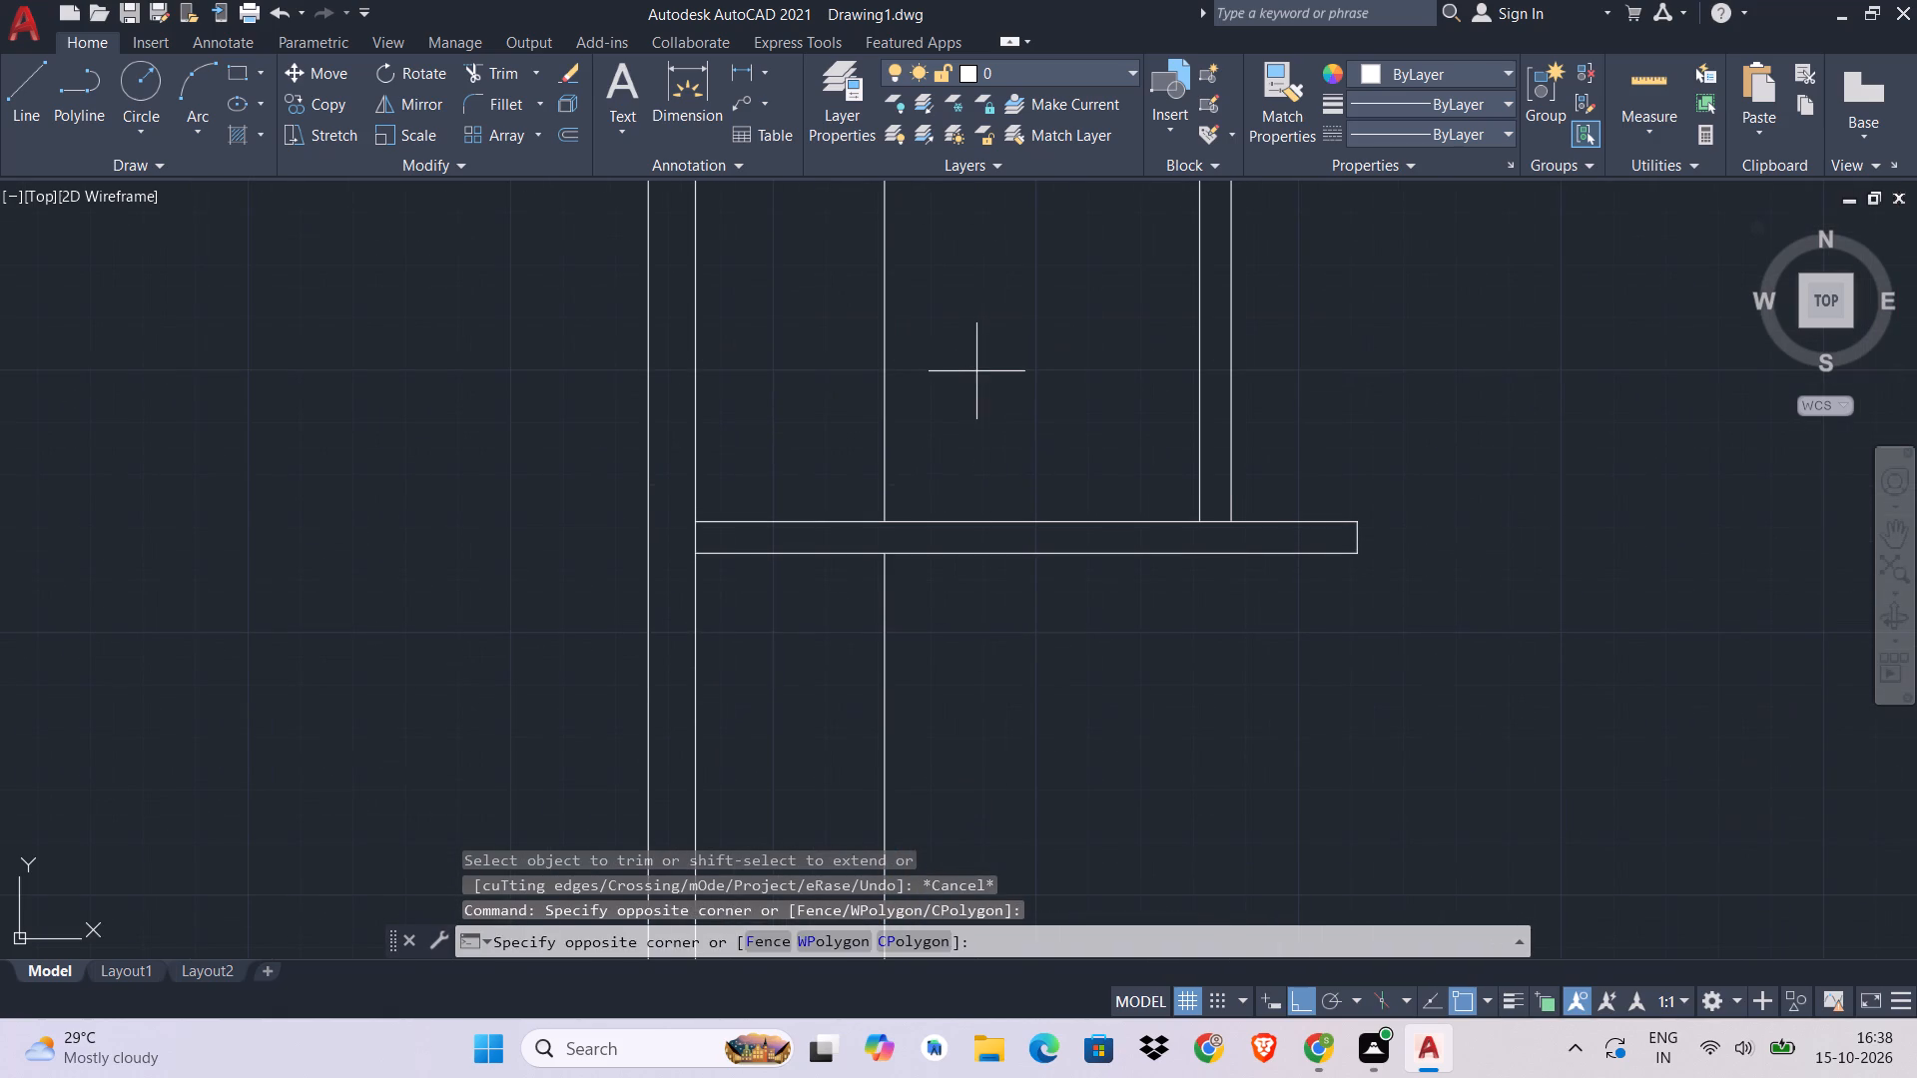
{"action": "left_click", "coordinate": [809, 405]}
{"action": "key", "text": "Delete"}
Draw a horizontal line from the midpoint of the trimmed vertical line rightward to slightly past the upper partition's end.
{"action": "scroll", "coordinate": [905, 648], "scroll_direction": "down", "scroll_amount": 1}
{"action": "middle_click_drag", "start_coordinate": [905, 648], "coordinate": [928, 424]}
{"action": "type", "text": "L"}
{"action": "key", "text": "space"}
{"action": "left_click", "coordinate": [909, 497]}
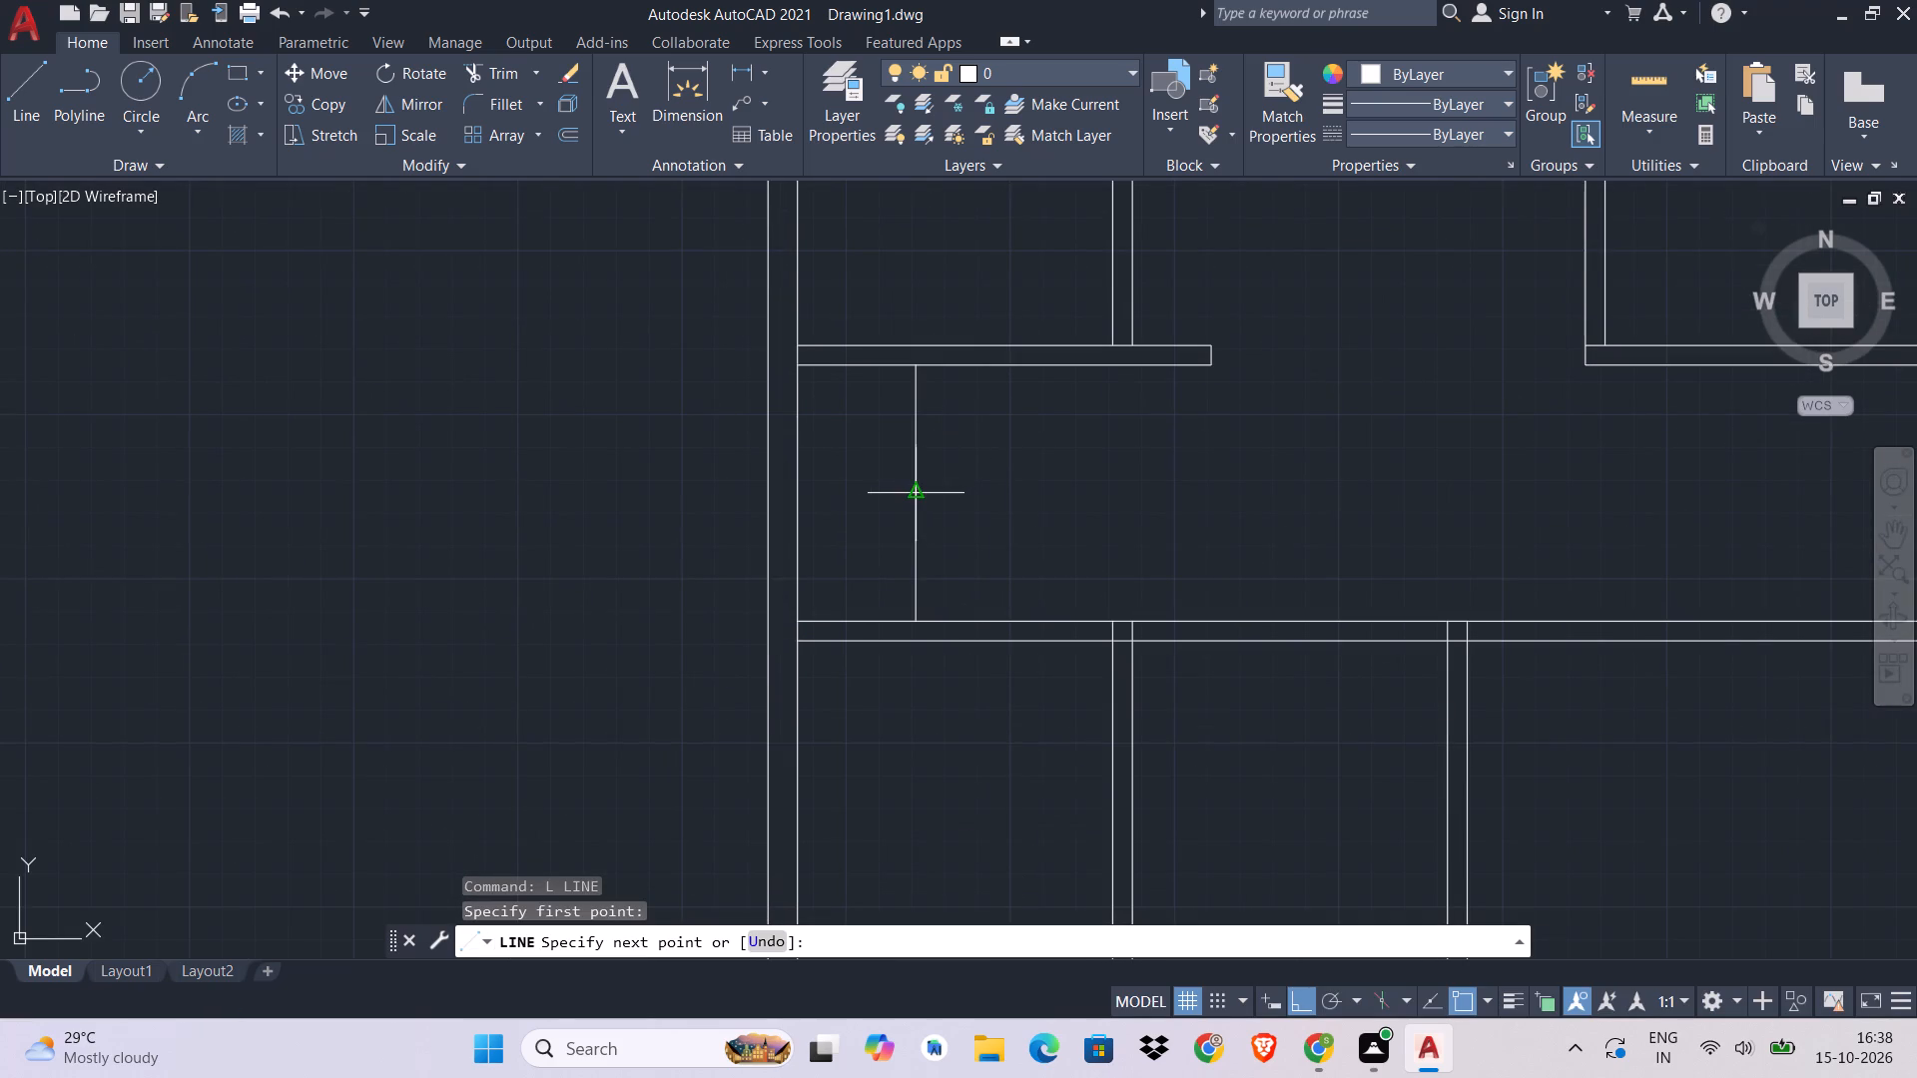
{"action": "left_click", "coordinate": [1253, 492]}
{"action": "key", "text": "Escape"}
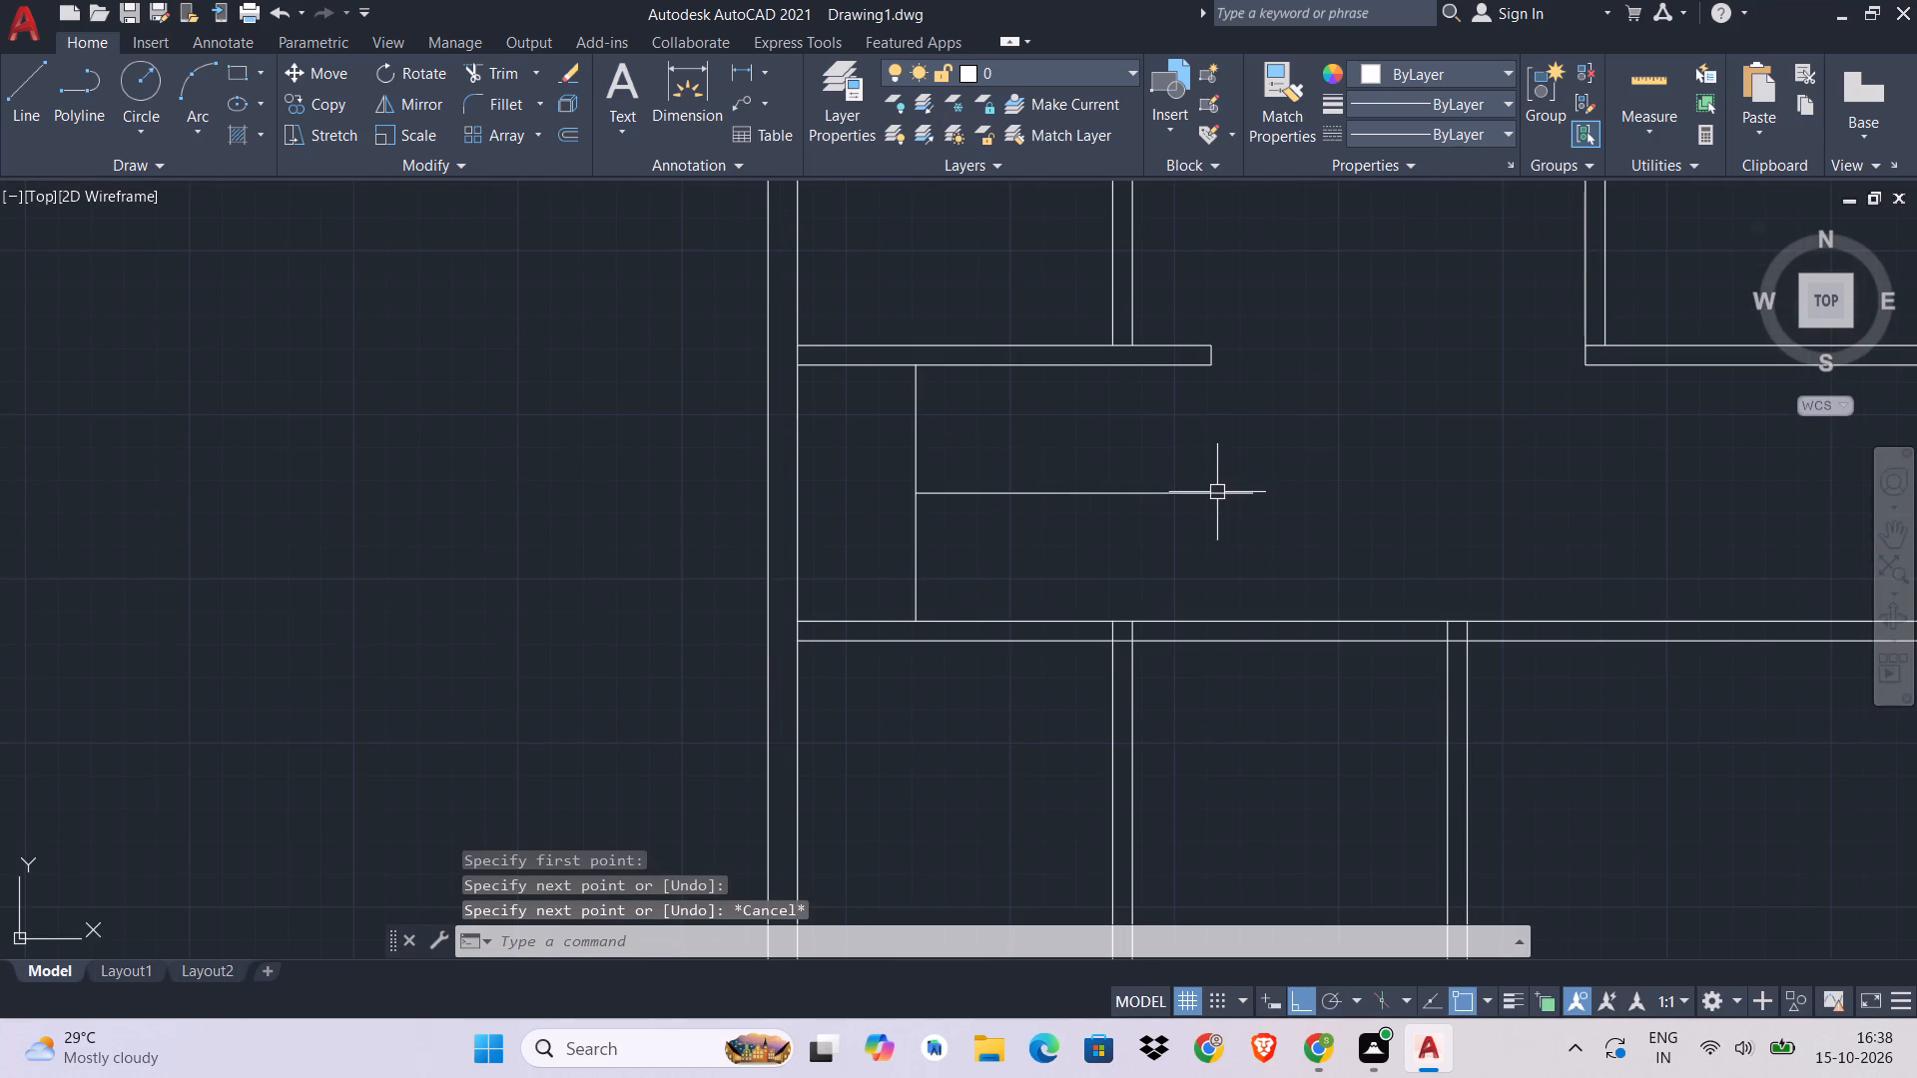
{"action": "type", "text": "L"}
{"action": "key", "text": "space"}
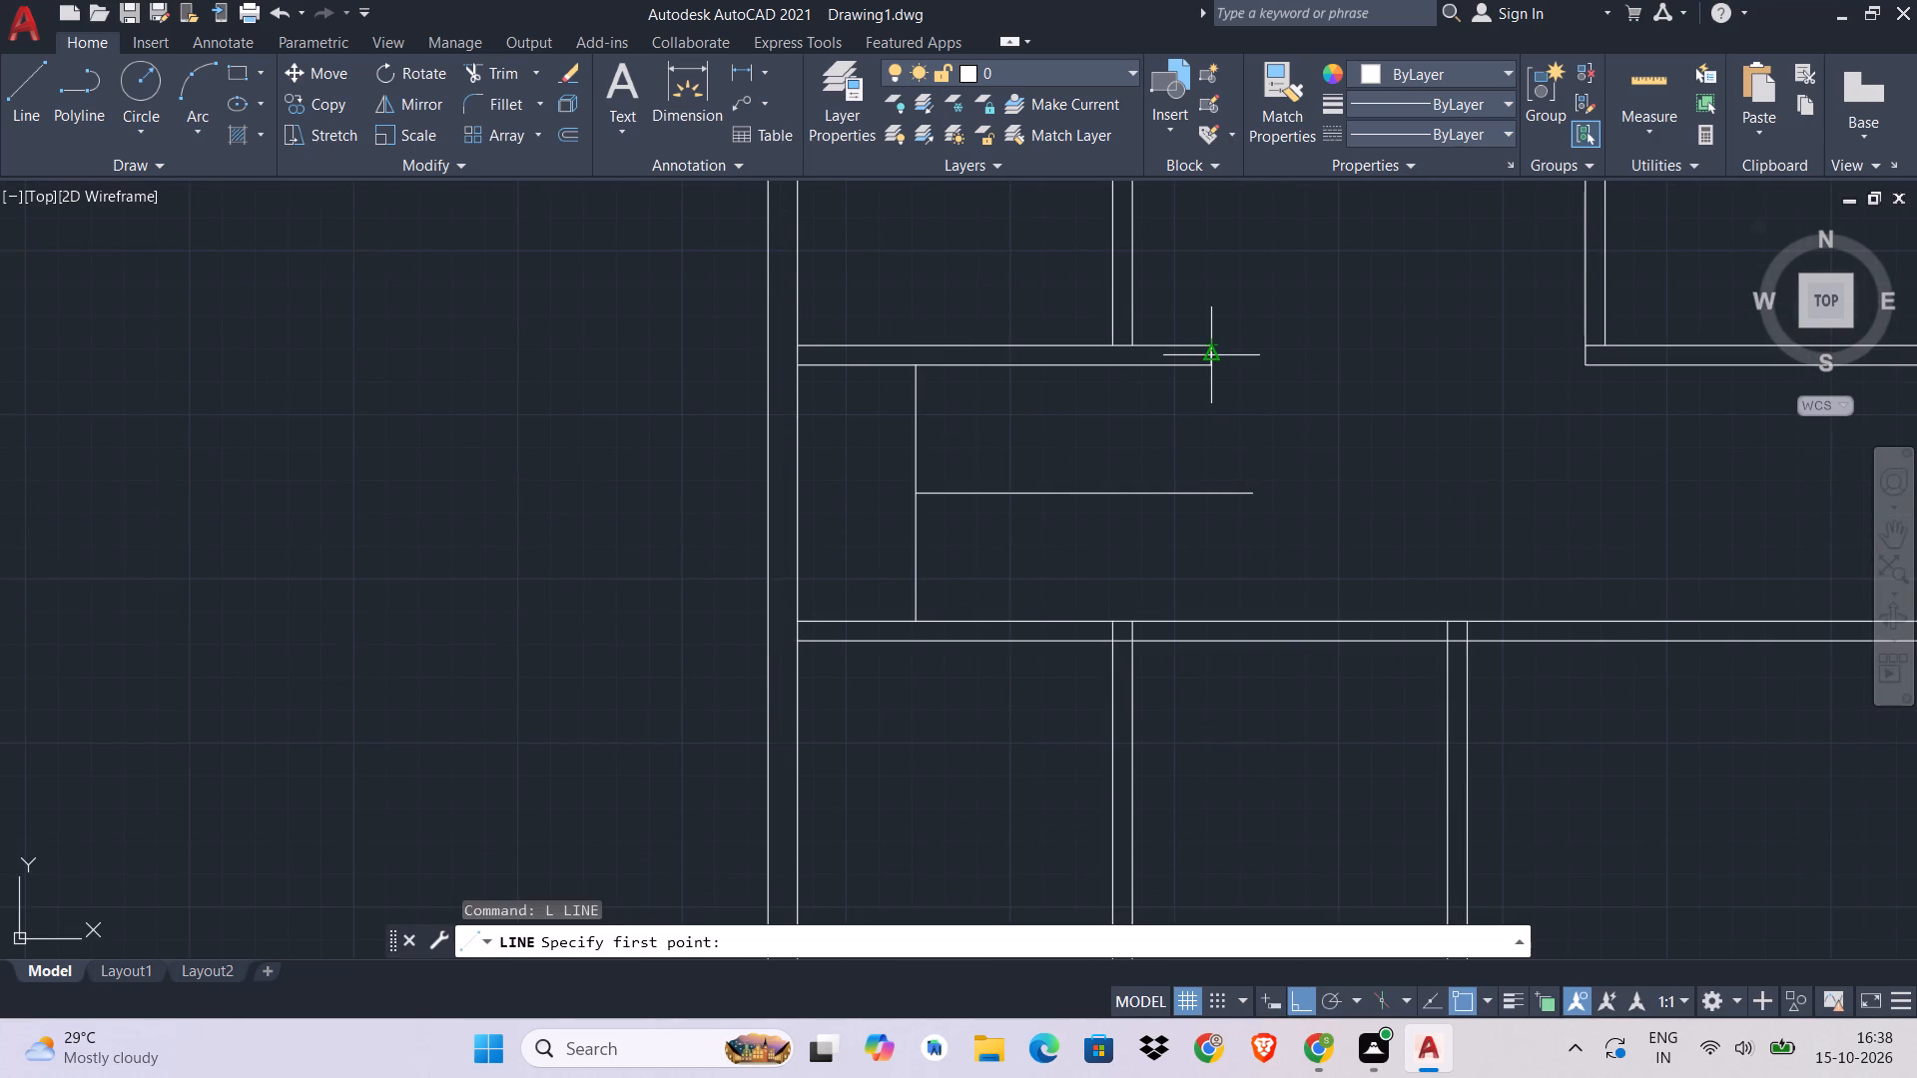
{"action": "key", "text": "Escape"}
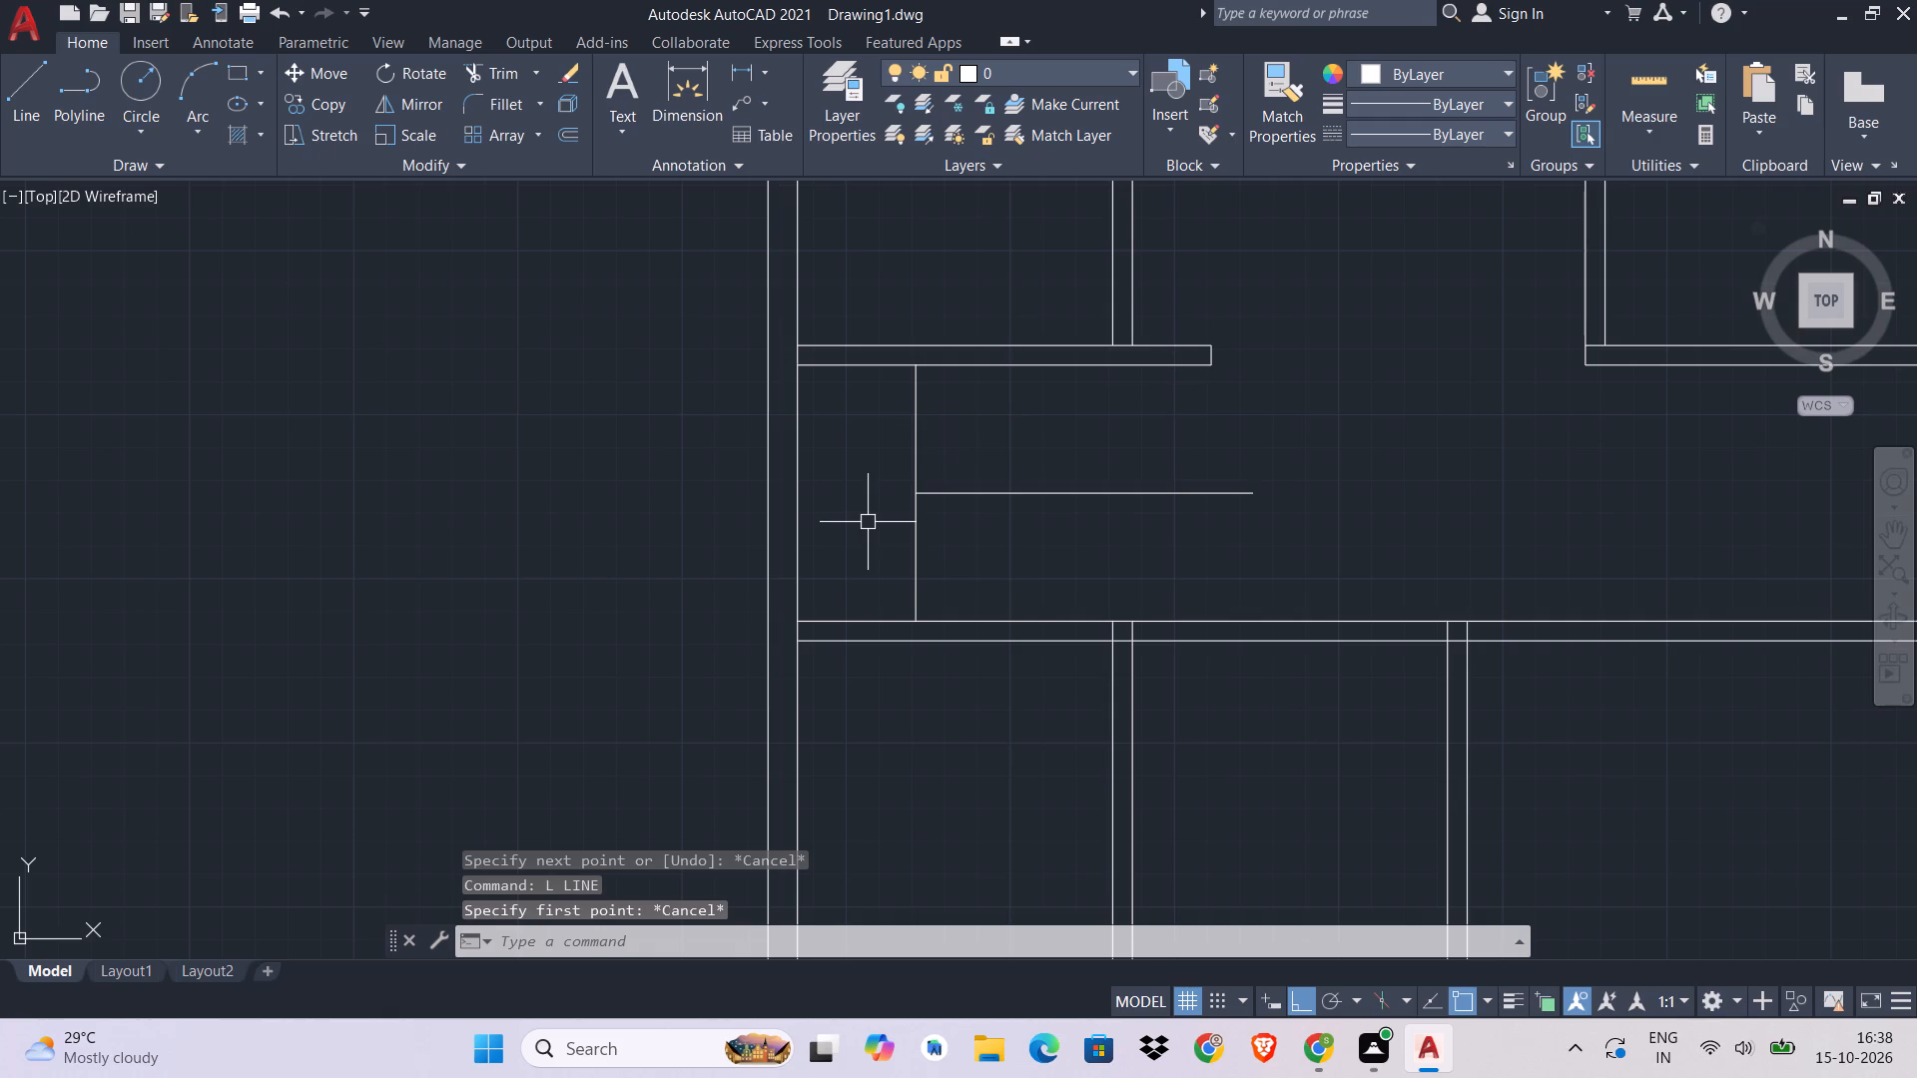
Offset the horizontal line in the stair area 1" upward and 1" downward.
{"action": "type", "text": "O"}
{"action": "key", "text": "space"}
{"action": "type", "text": "1"}
{"action": "key", "text": "space"}
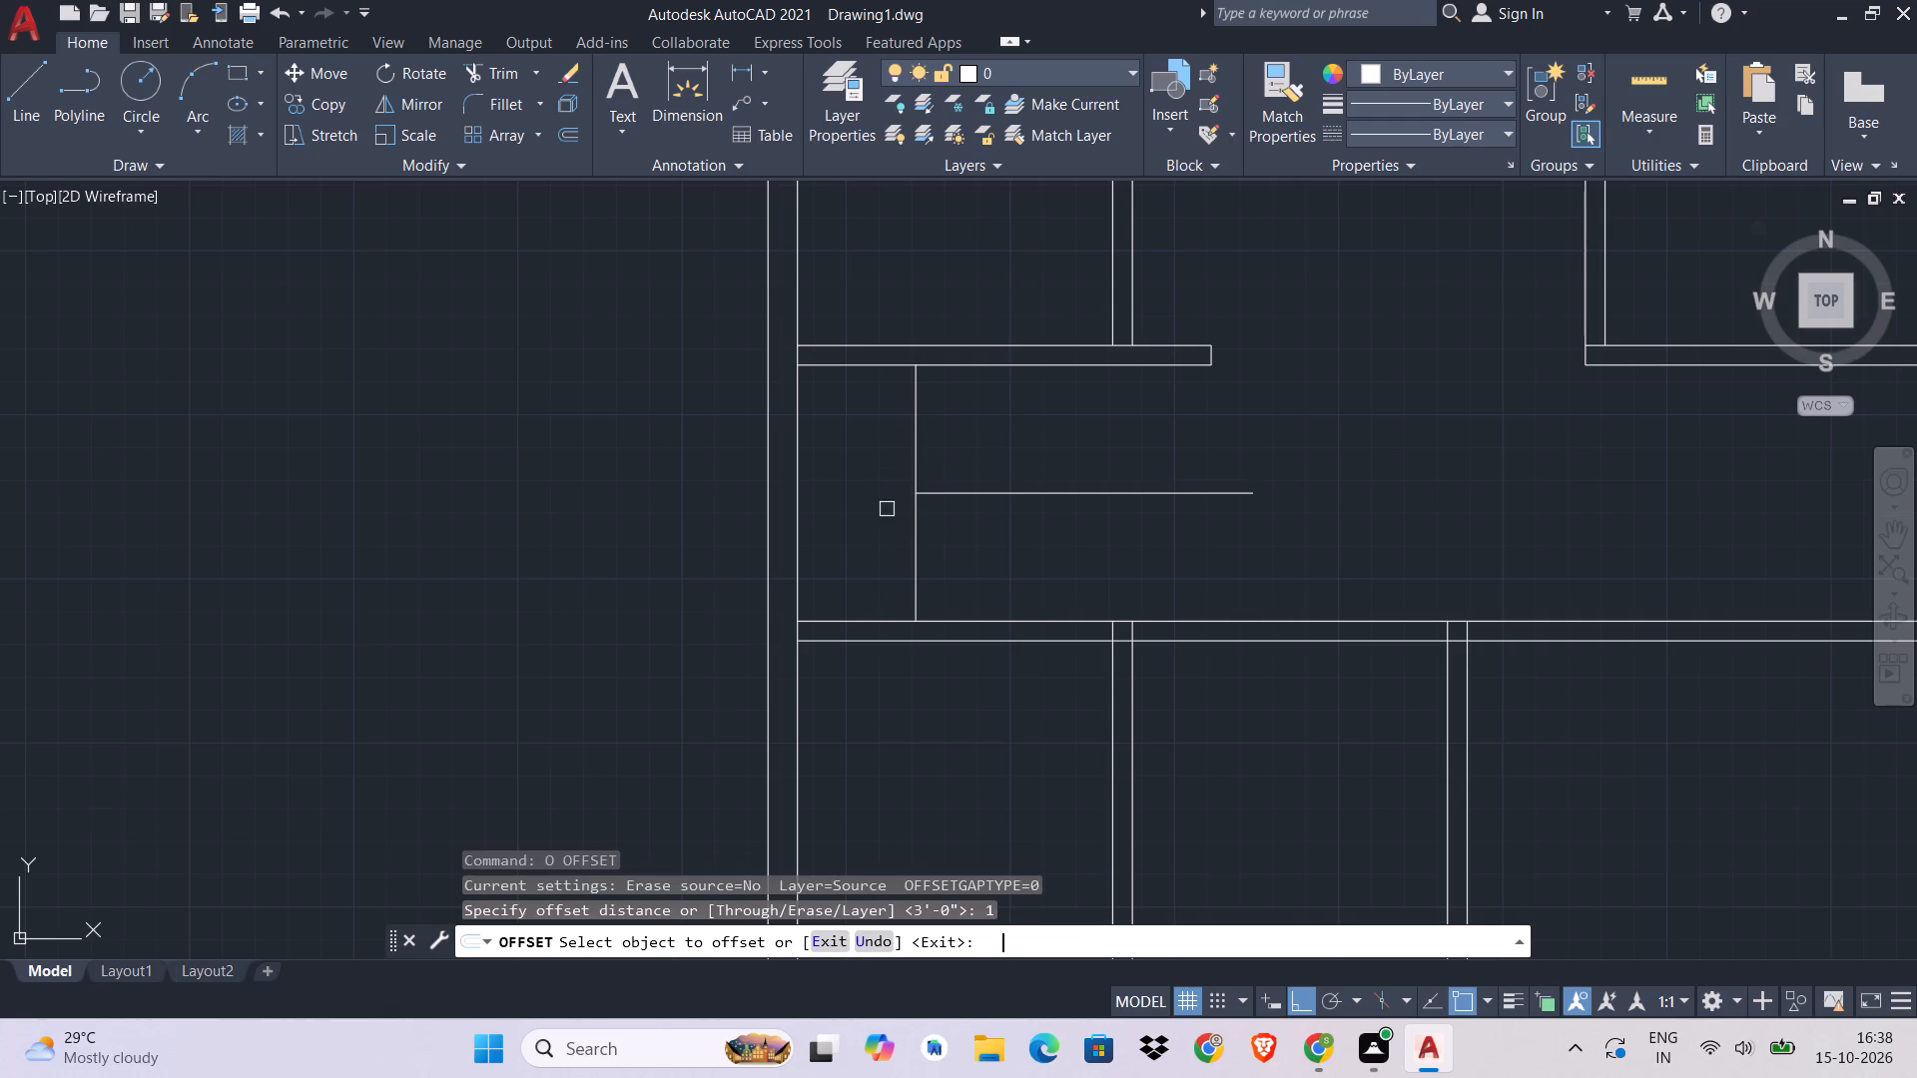
{"action": "left_click", "coordinate": [960, 490]}
{"action": "left_click", "coordinate": [983, 402]}
{"action": "scroll", "coordinate": [953, 488], "scroll_direction": "up", "scroll_amount": 1}
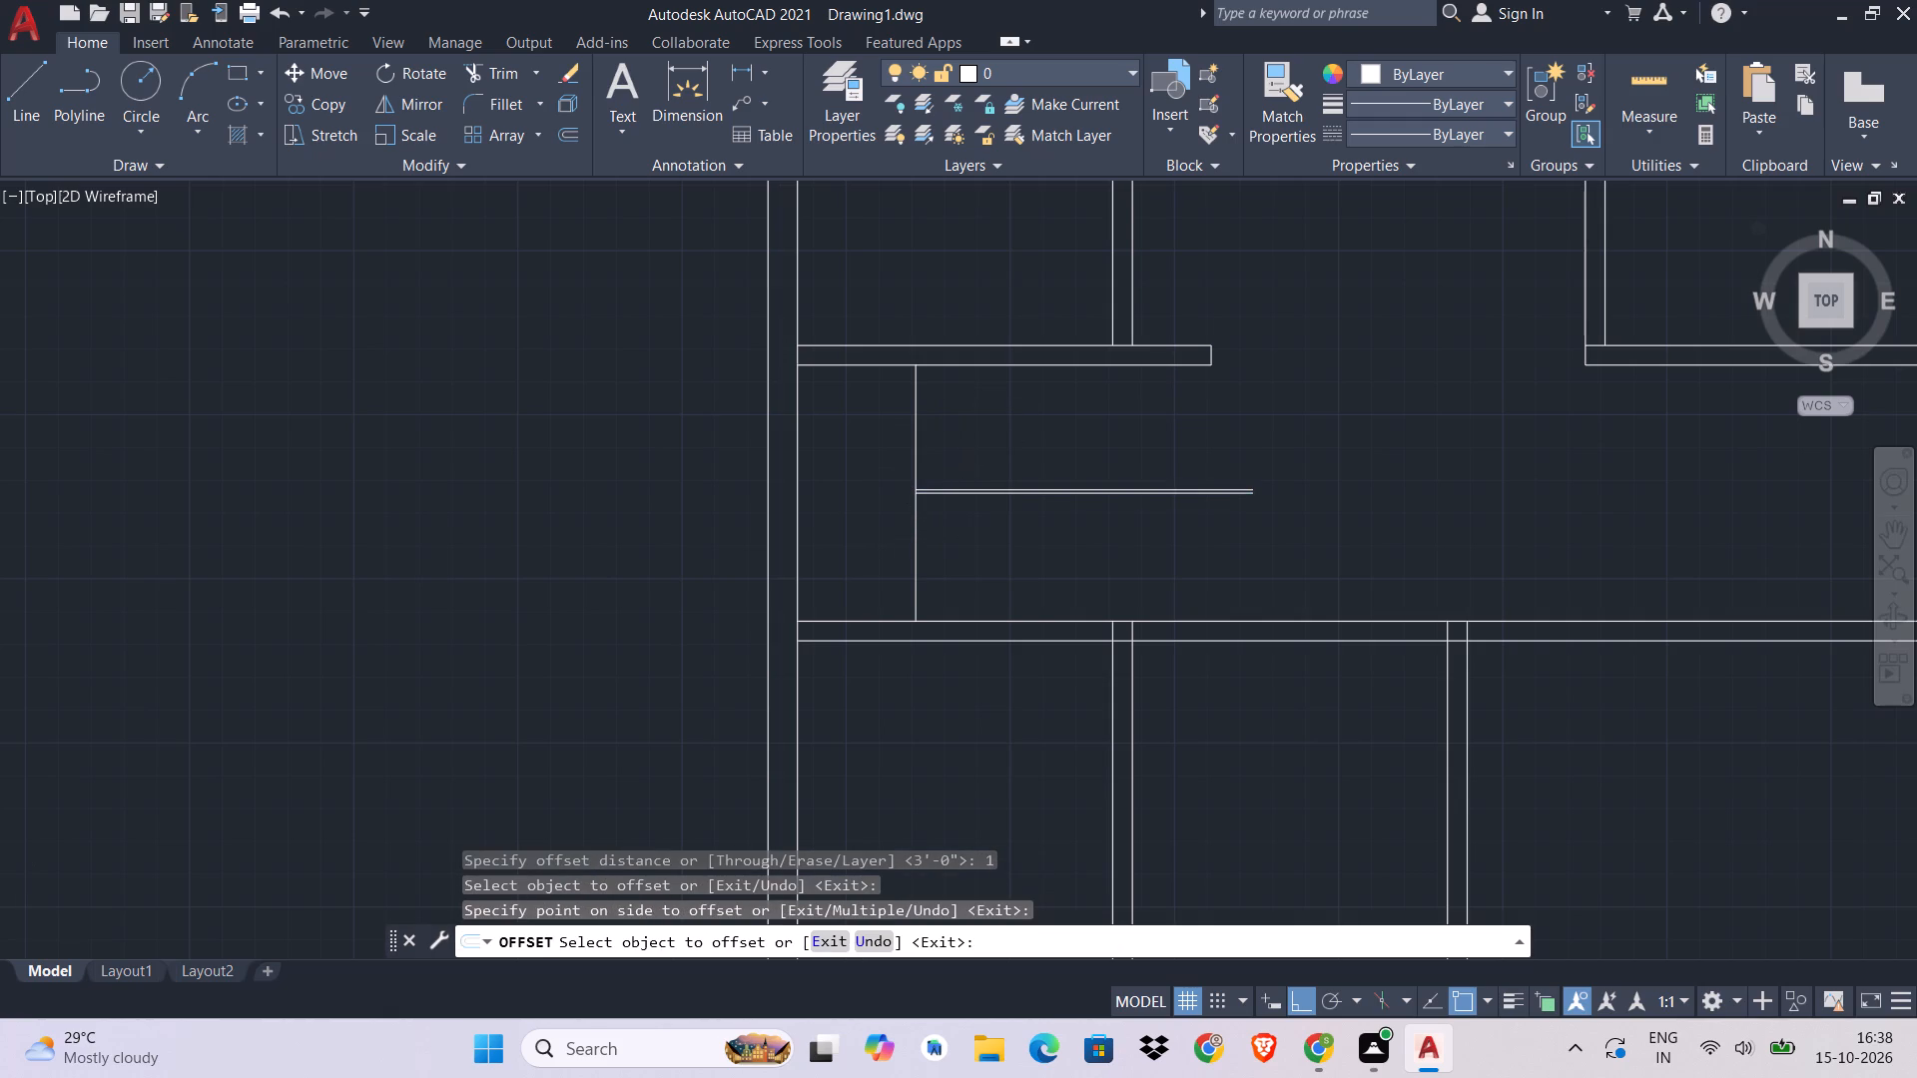
{"action": "left_click", "coordinate": [953, 499]}
{"action": "left_click", "coordinate": [955, 556]}
{"action": "scroll", "coordinate": [927, 459], "scroll_direction": "up", "scroll_amount": 4}
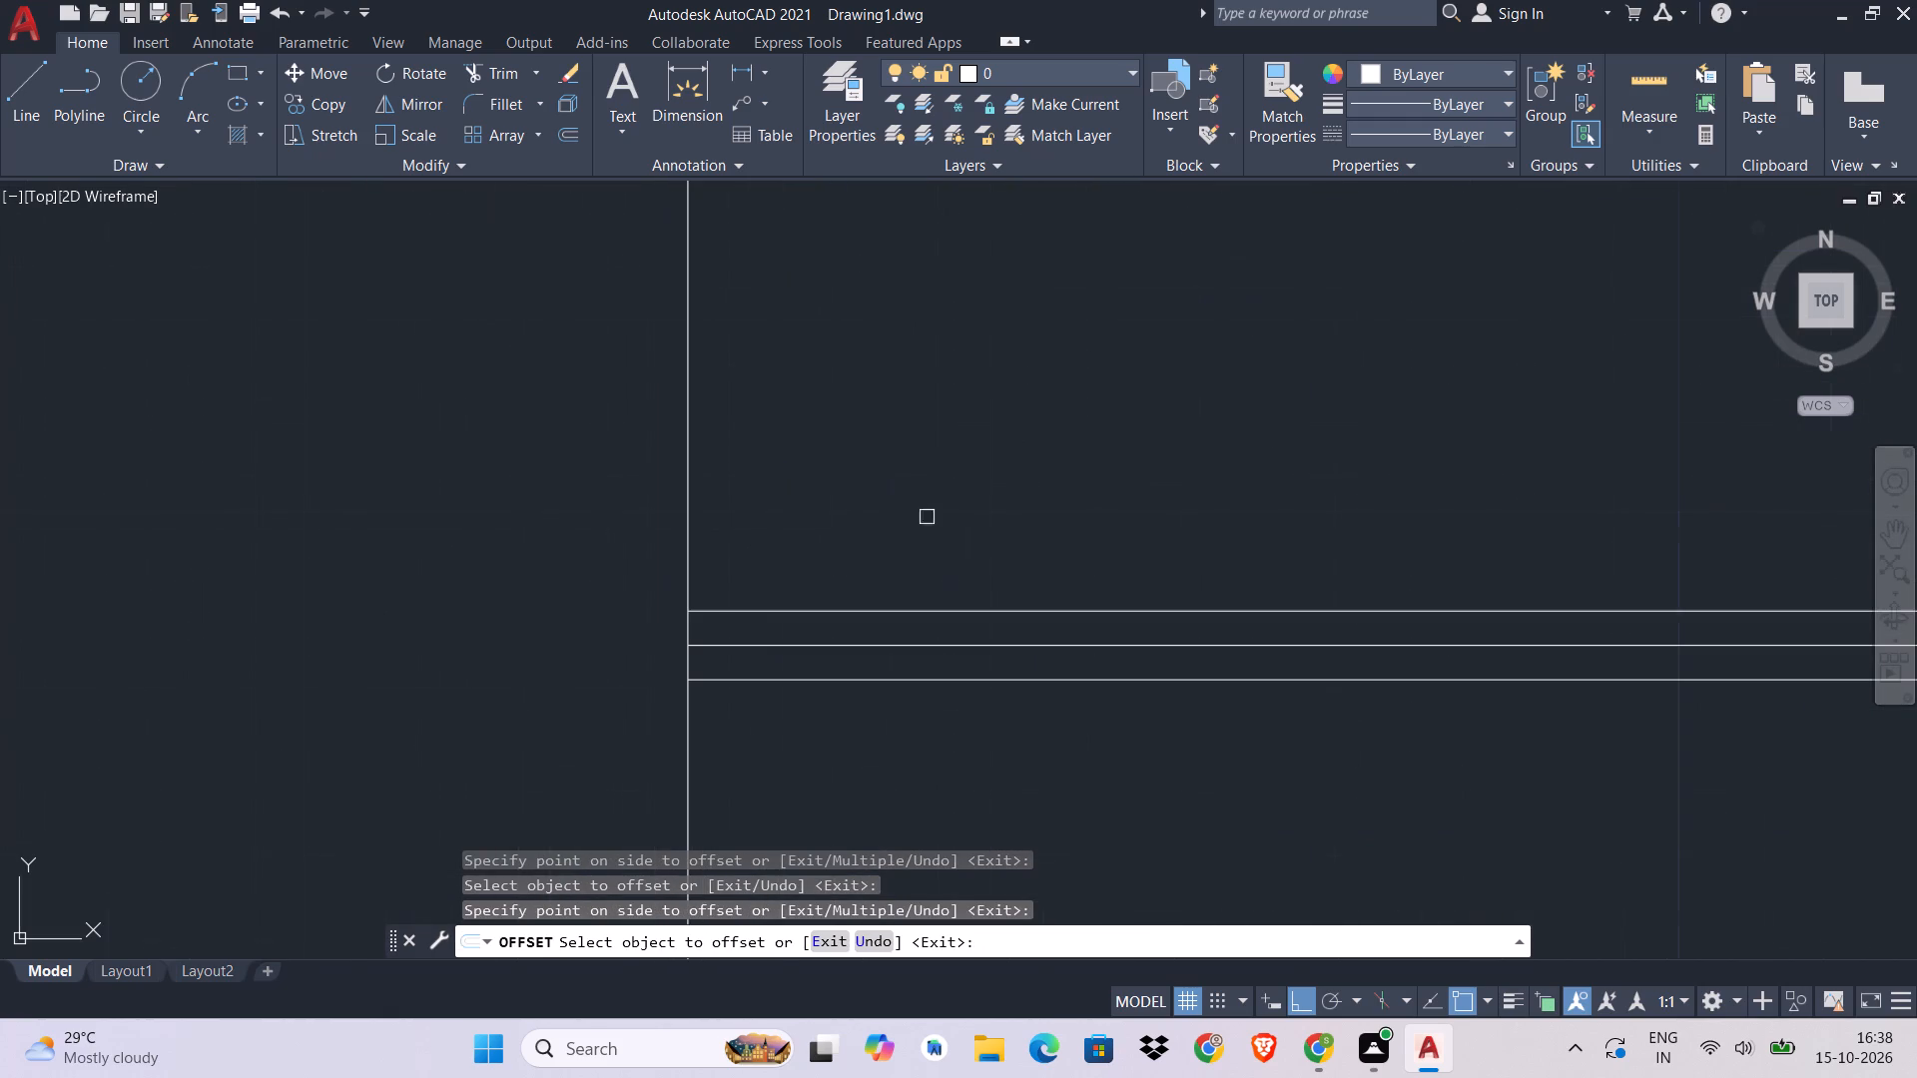
{"action": "key", "text": "Escape"}
Delete the original horizontal line in the middle of the two offset lines.
{"action": "left_click", "coordinate": [886, 637]}
{"action": "left_click", "coordinate": [839, 651]}
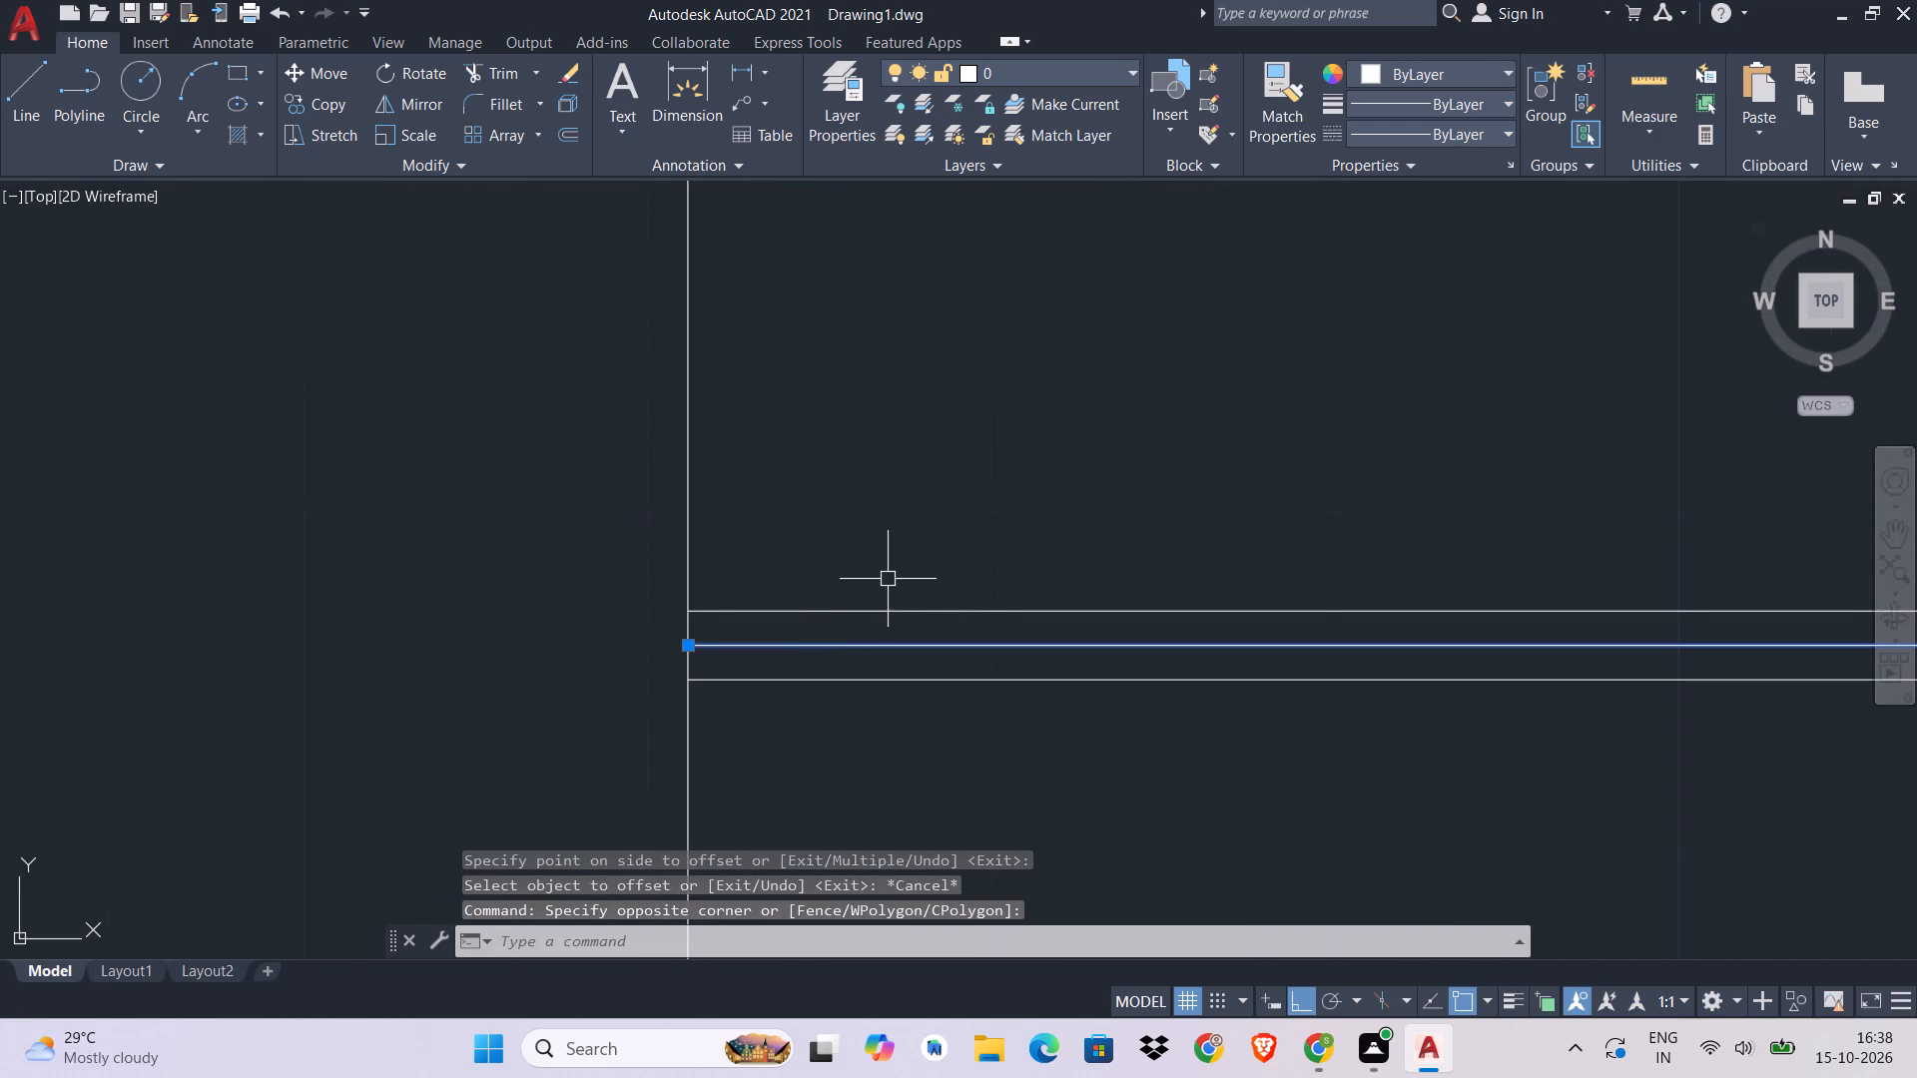
{"action": "key", "text": "Delete"}
Trim away the piece of the vertical line between the two horizontal offset lines.
{"action": "scroll", "coordinate": [899, 532], "scroll_direction": "down", "scroll_amount": 4}
{"action": "middle_click_drag", "start_coordinate": [899, 532], "coordinate": [937, 514]}
{"action": "type", "text": "TR"}
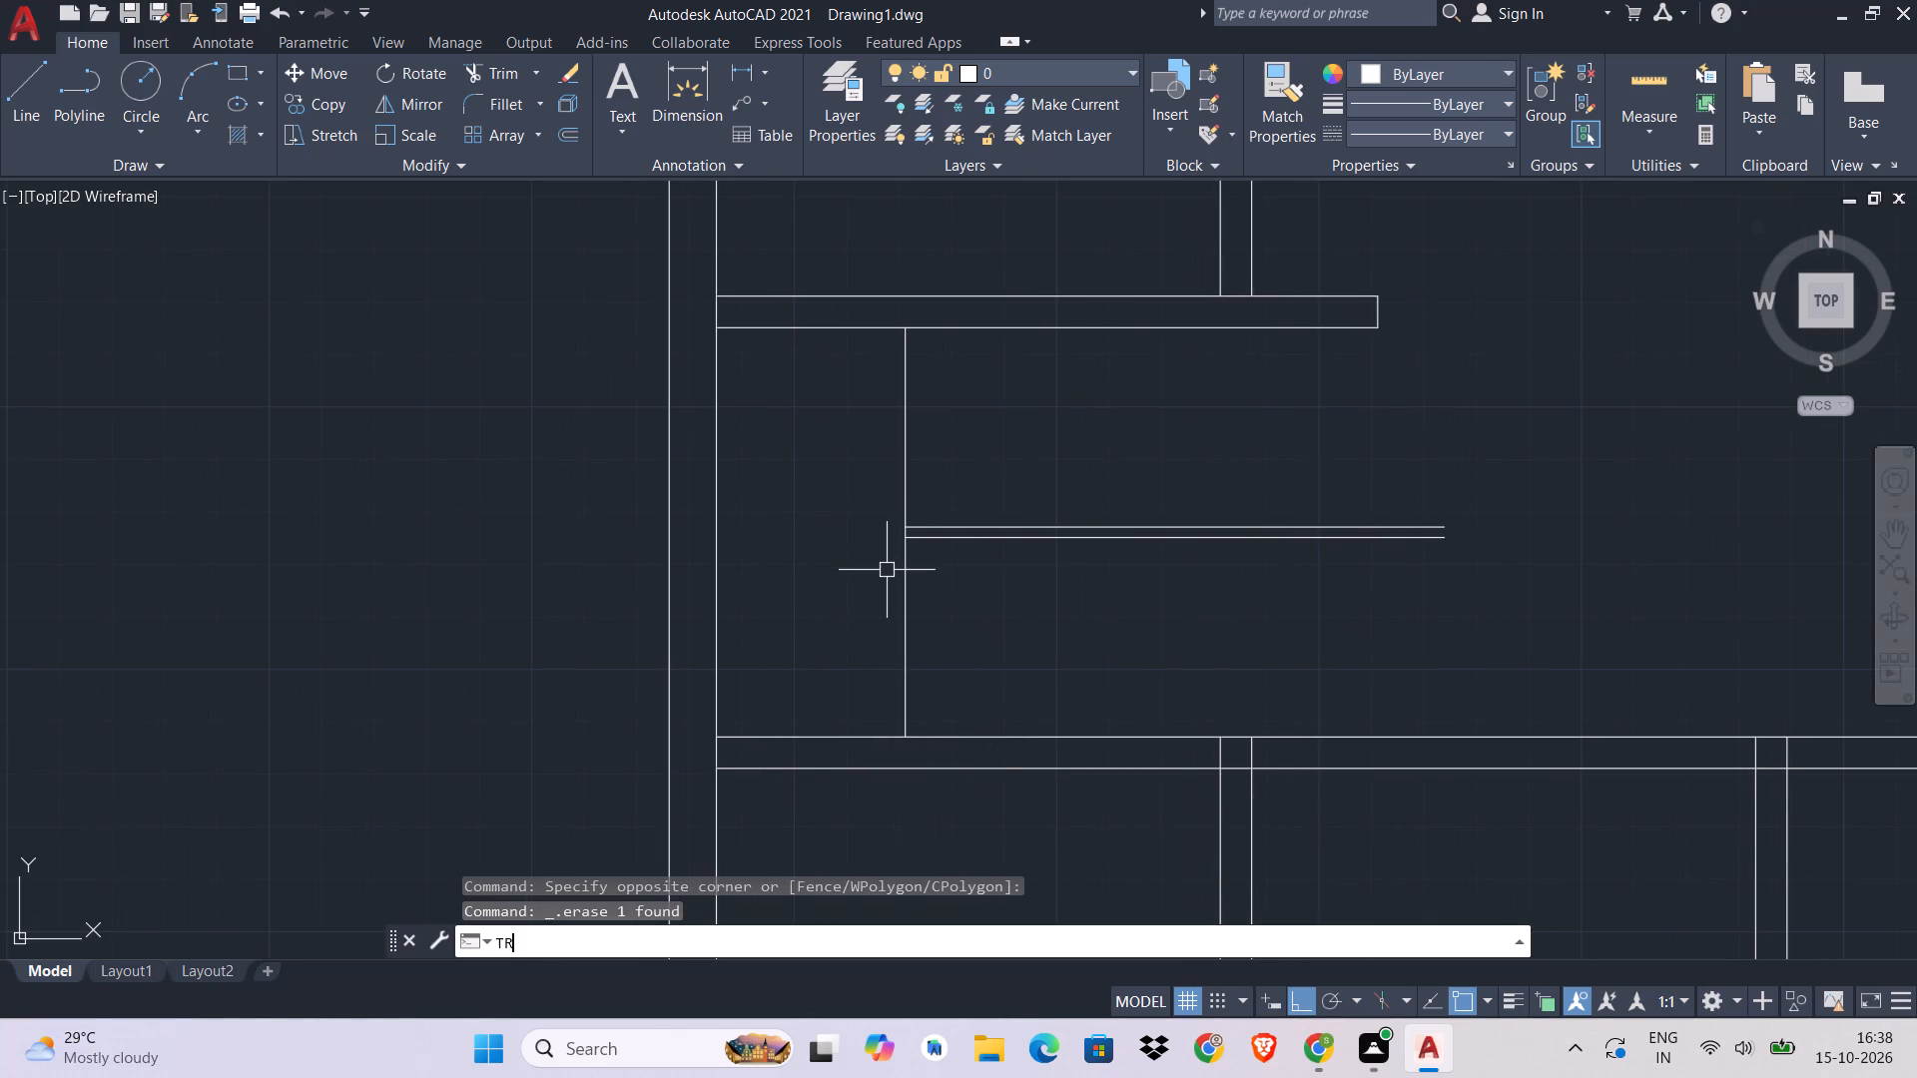
{"action": "key", "text": "space"}
{"action": "scroll", "coordinate": [890, 532], "scroll_direction": "up", "scroll_amount": 4}
{"action": "left_click", "coordinate": [981, 545]}
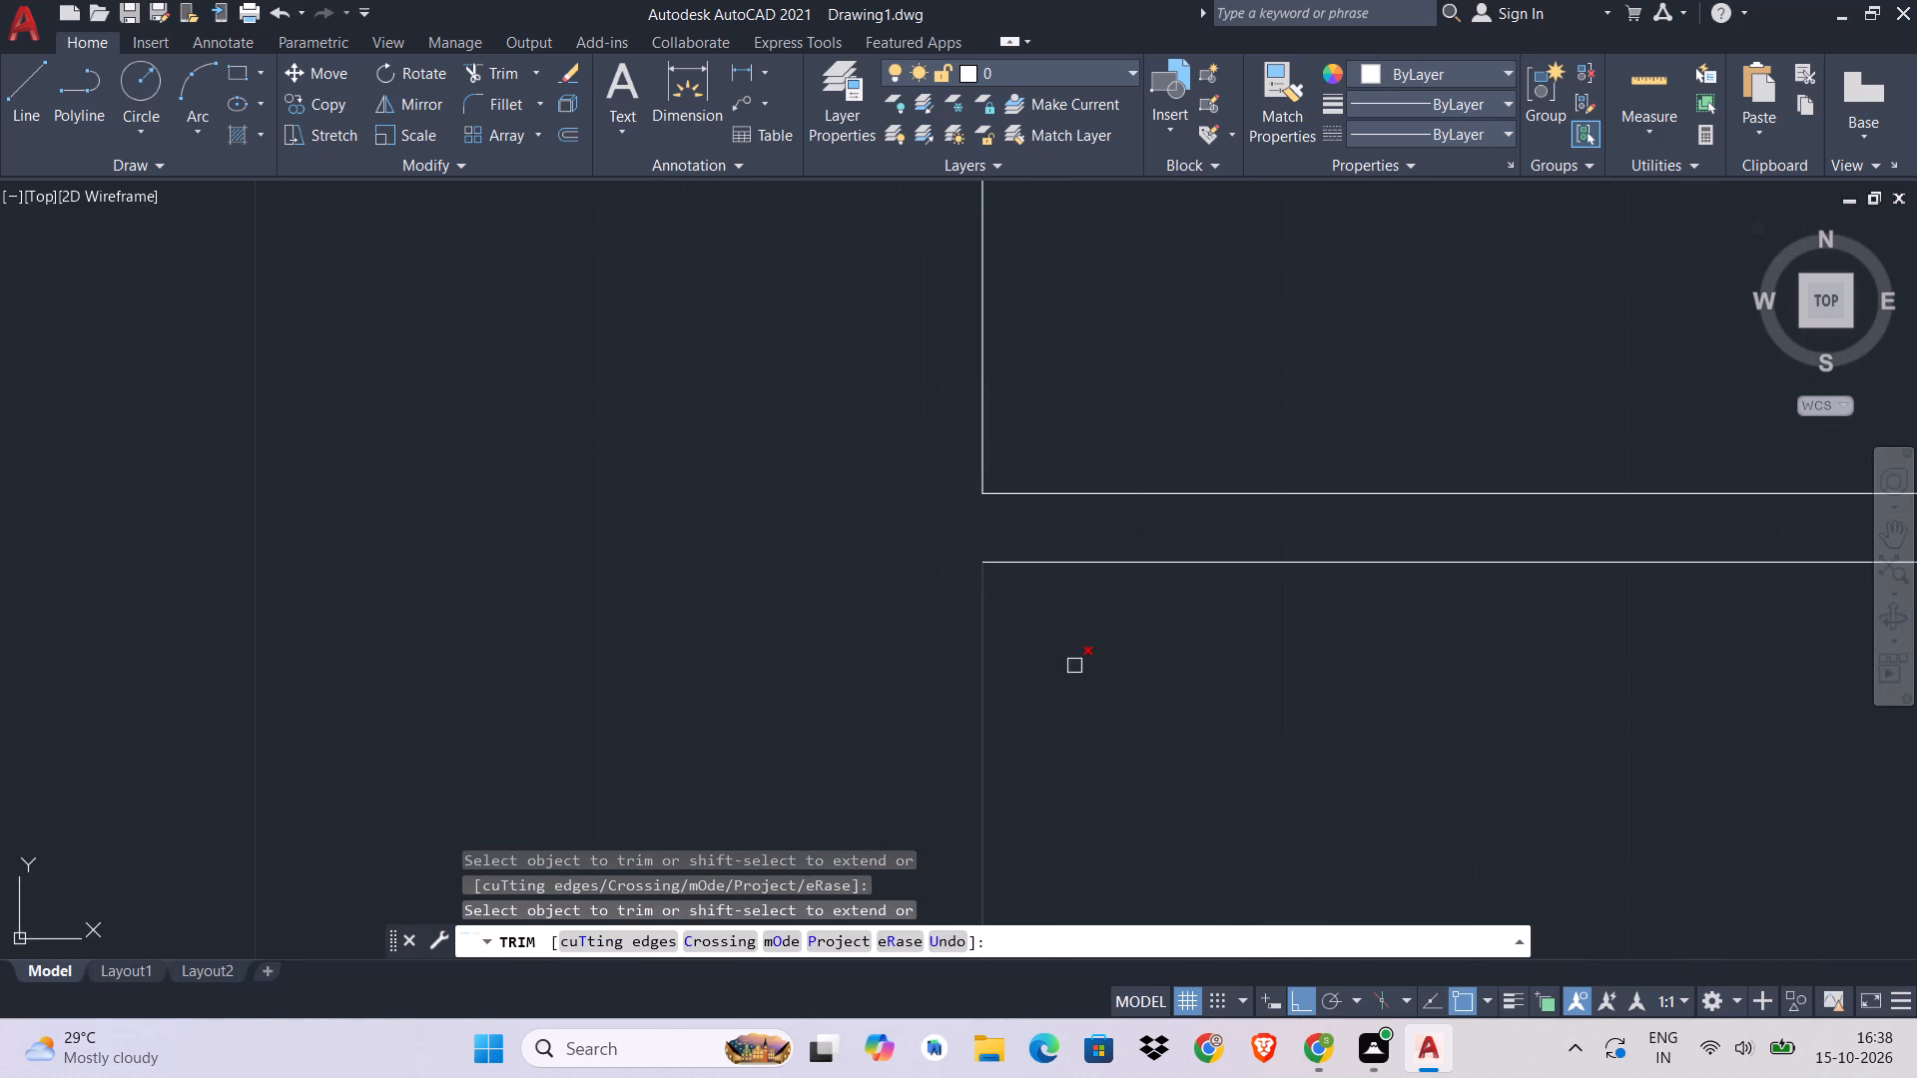
{"action": "key", "text": "Escape"}
Copy the upper vertical line as a 10-item array spaced 10" apart toward the right to form the upper flight's treads.
{"action": "scroll", "coordinate": [1134, 493], "scroll_direction": "down", "scroll_amount": 2}
{"action": "middle_click_drag", "start_coordinate": [1134, 493], "coordinate": [1067, 675]}
{"action": "left_click", "coordinate": [1075, 457]}
{"action": "left_click", "coordinate": [907, 567]}
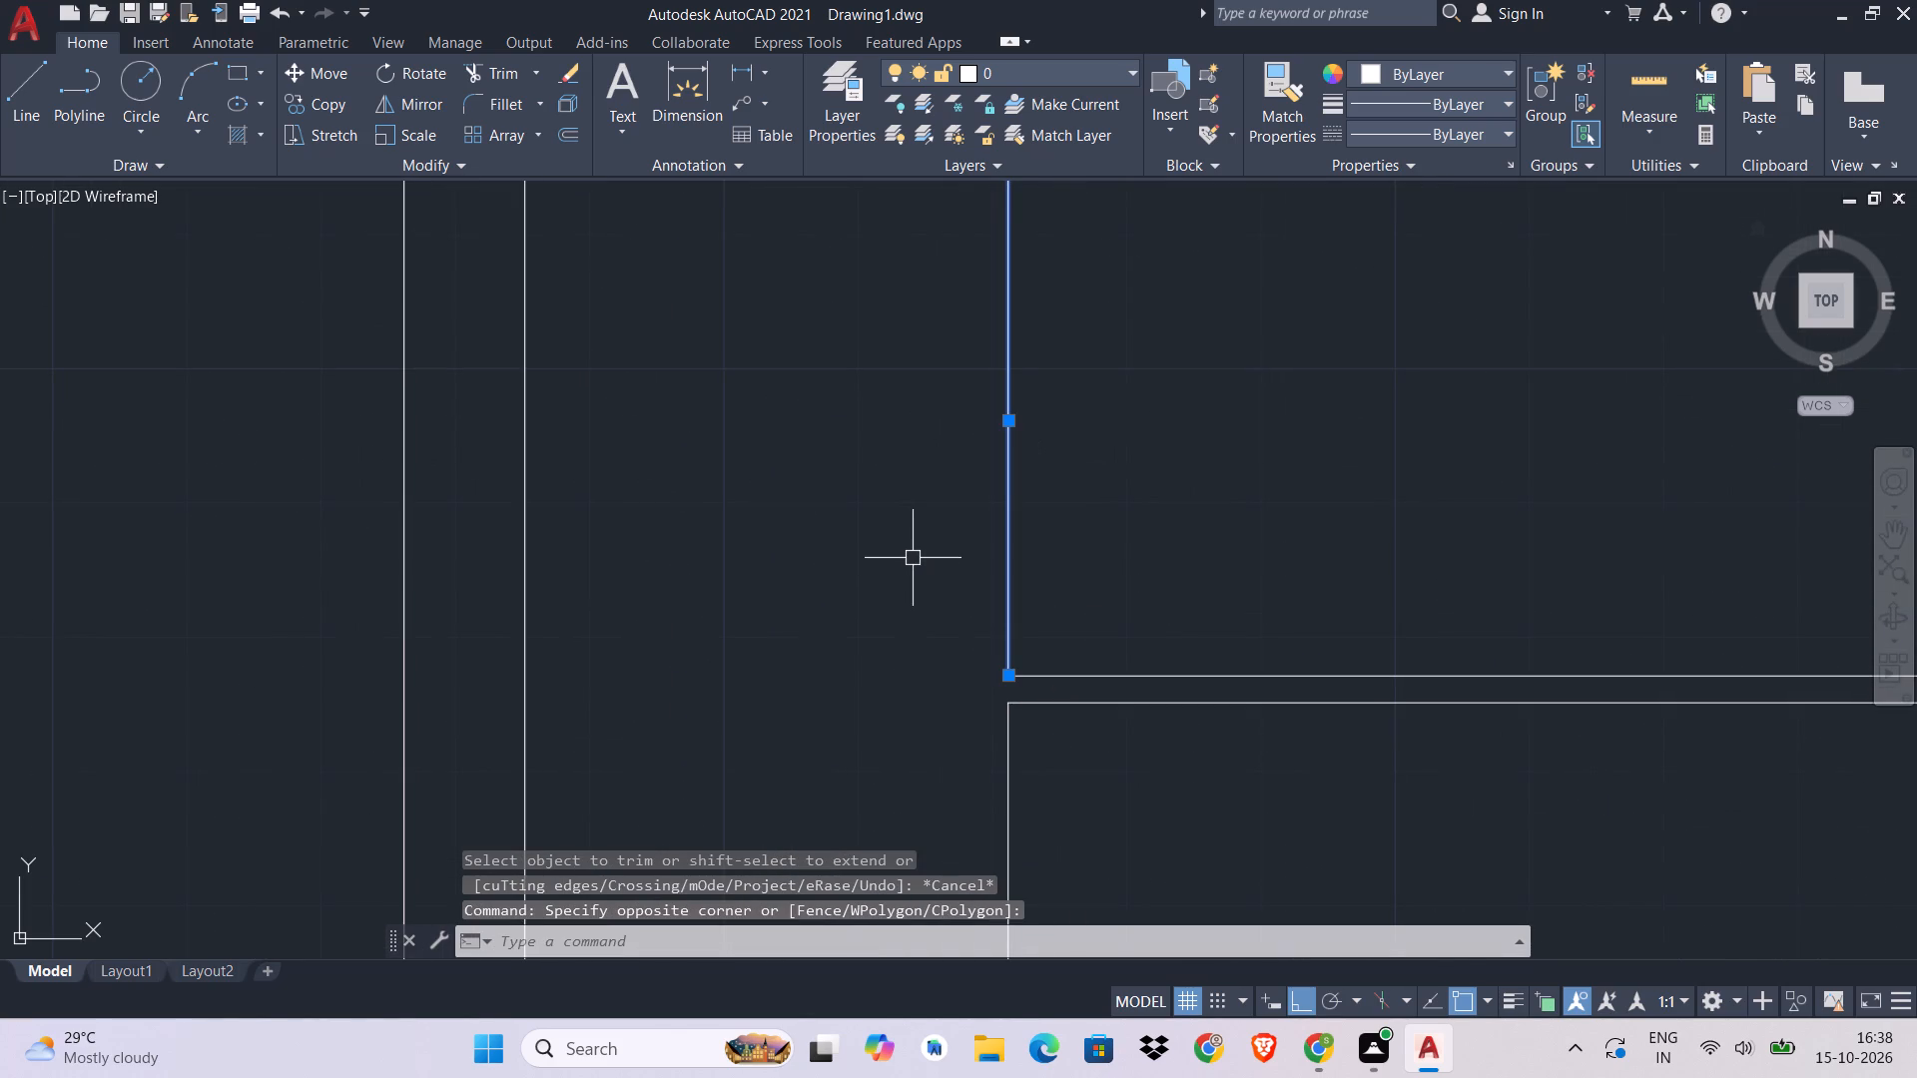
{"action": "key", "text": "c"}
{"action": "type", "text": "O"}
{"action": "key", "text": "space"}
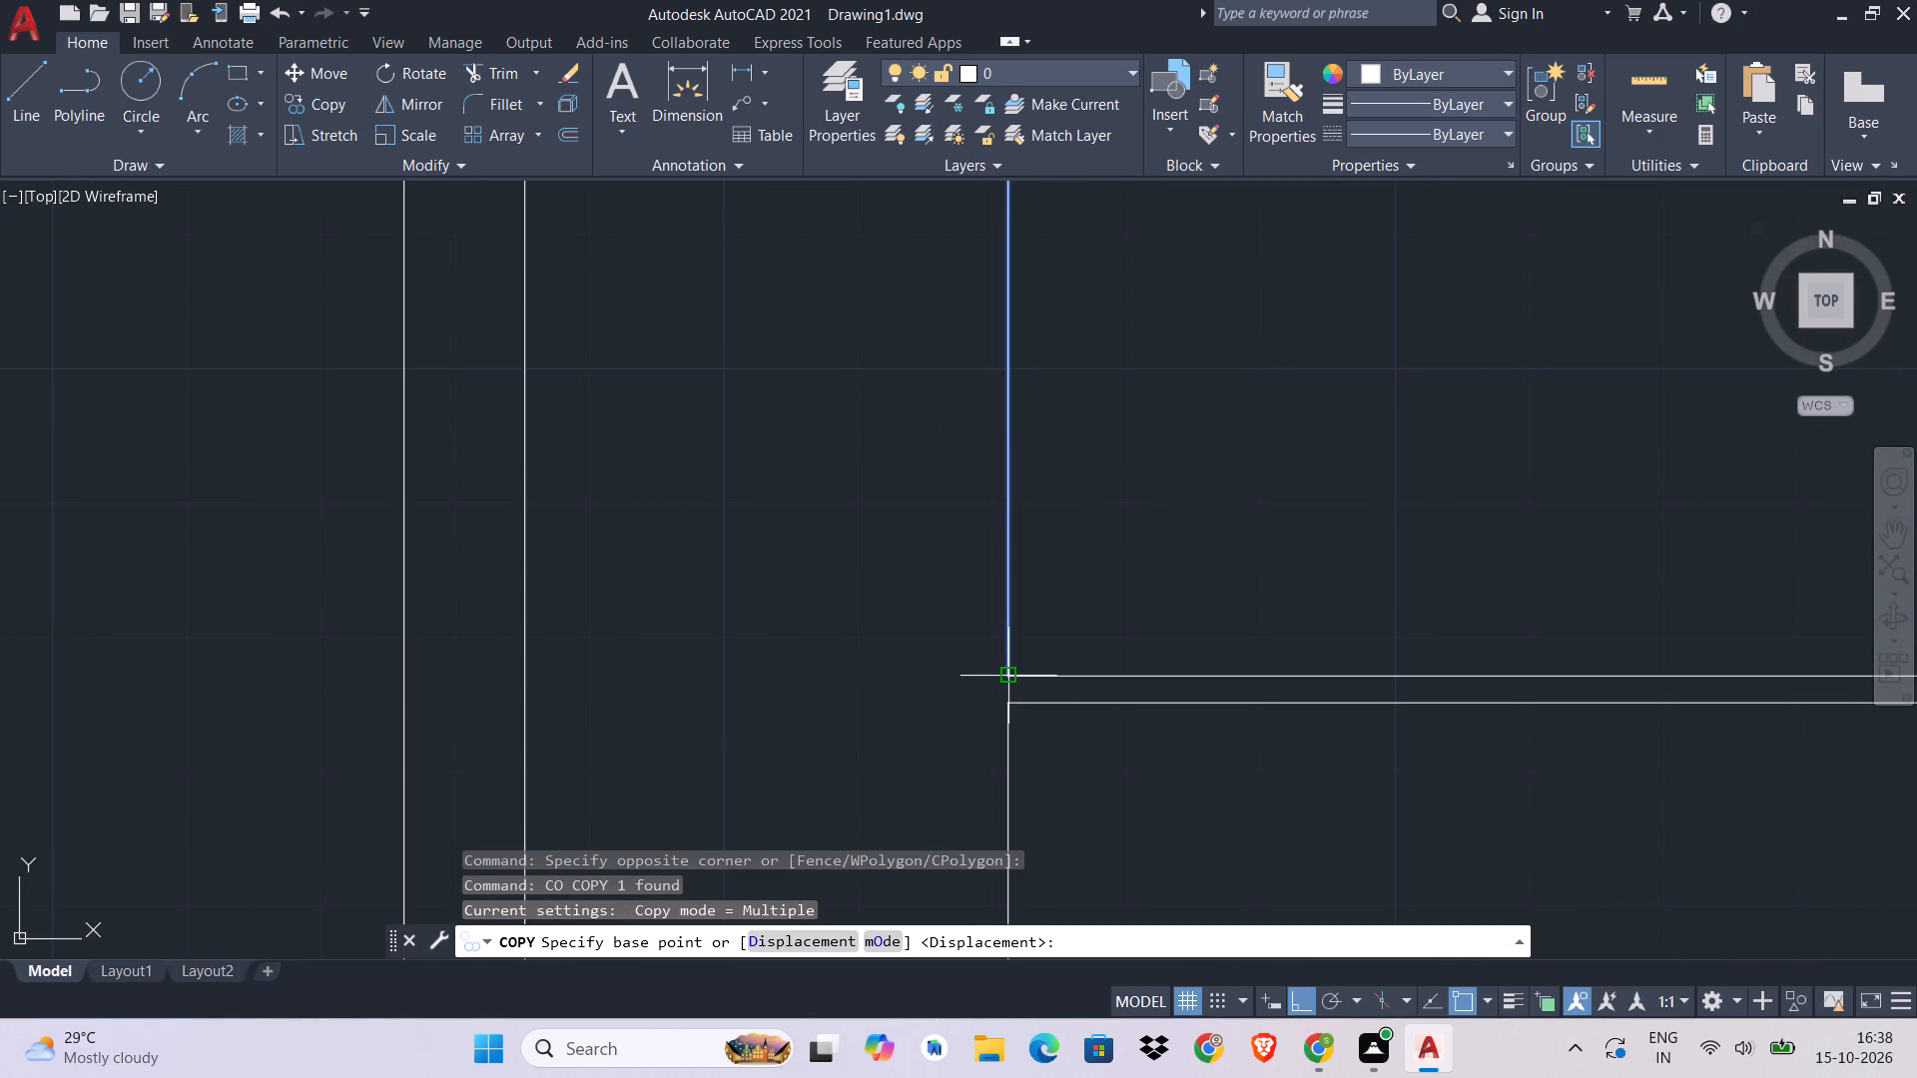
{"action": "left_click", "coordinate": [1015, 670]}
{"action": "scroll", "coordinate": [1015, 670], "scroll_direction": "down", "scroll_amount": 2}
{"action": "left_click", "coordinate": [778, 933]}
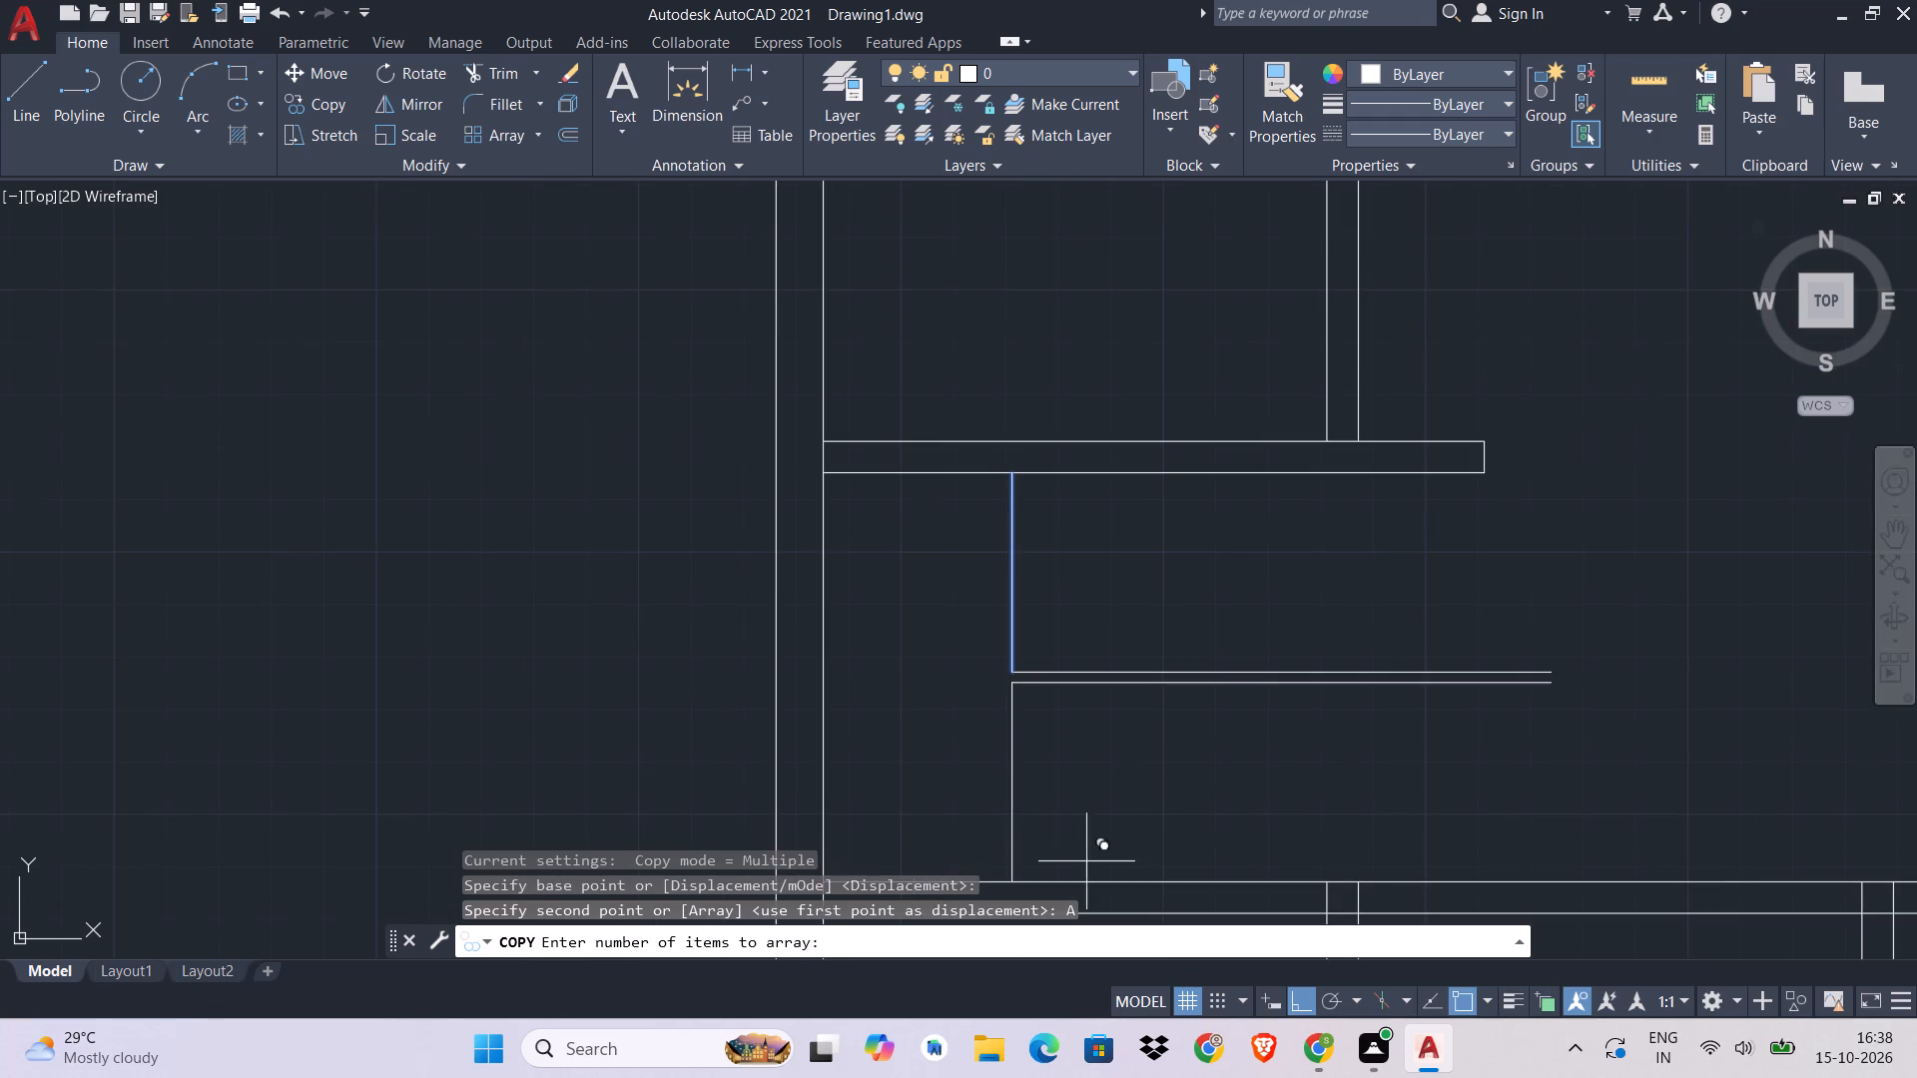
{"action": "type", "text": "10"}
{"action": "key", "text": "space"}
{"action": "key", "text": "1"}
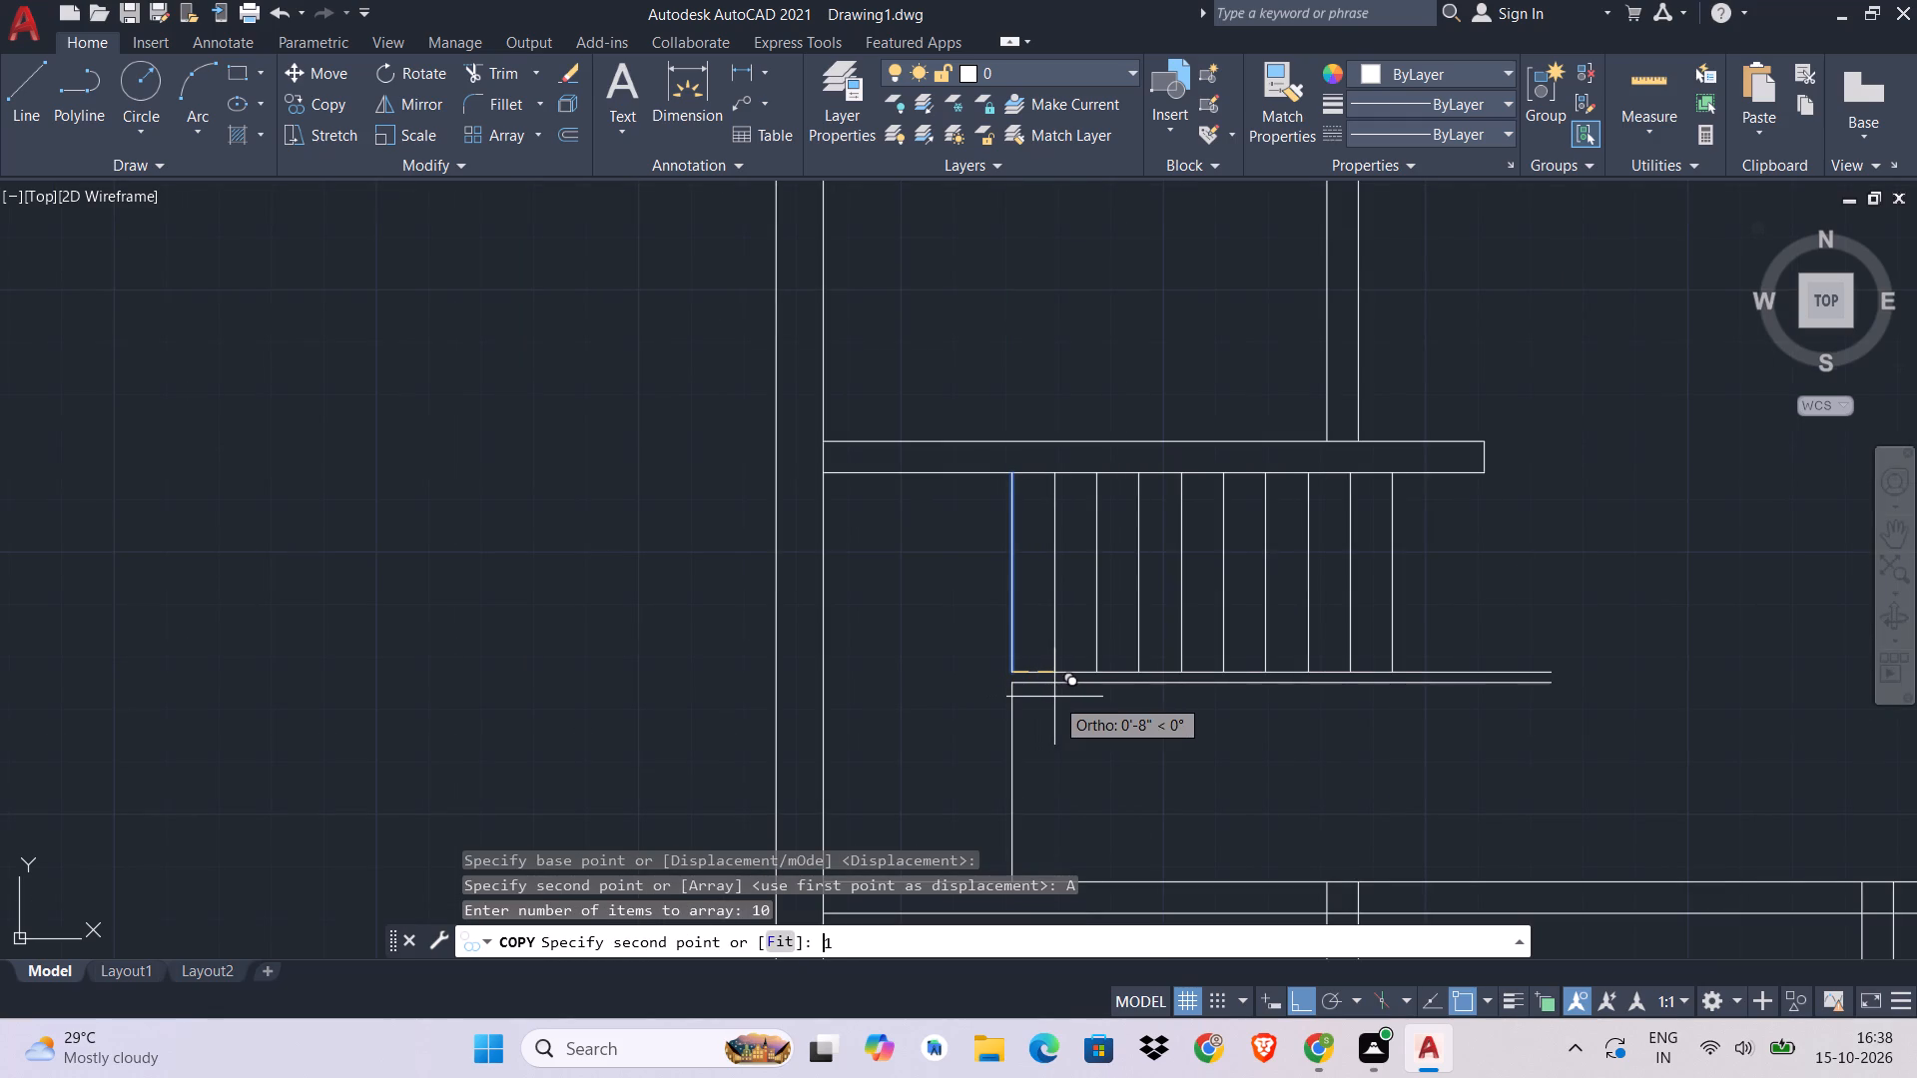
{"action": "type", "text": "0"}
{"action": "key", "text": "space"}
{"action": "middle_click_drag", "start_coordinate": [1142, 772], "coordinate": [1142, 641]}
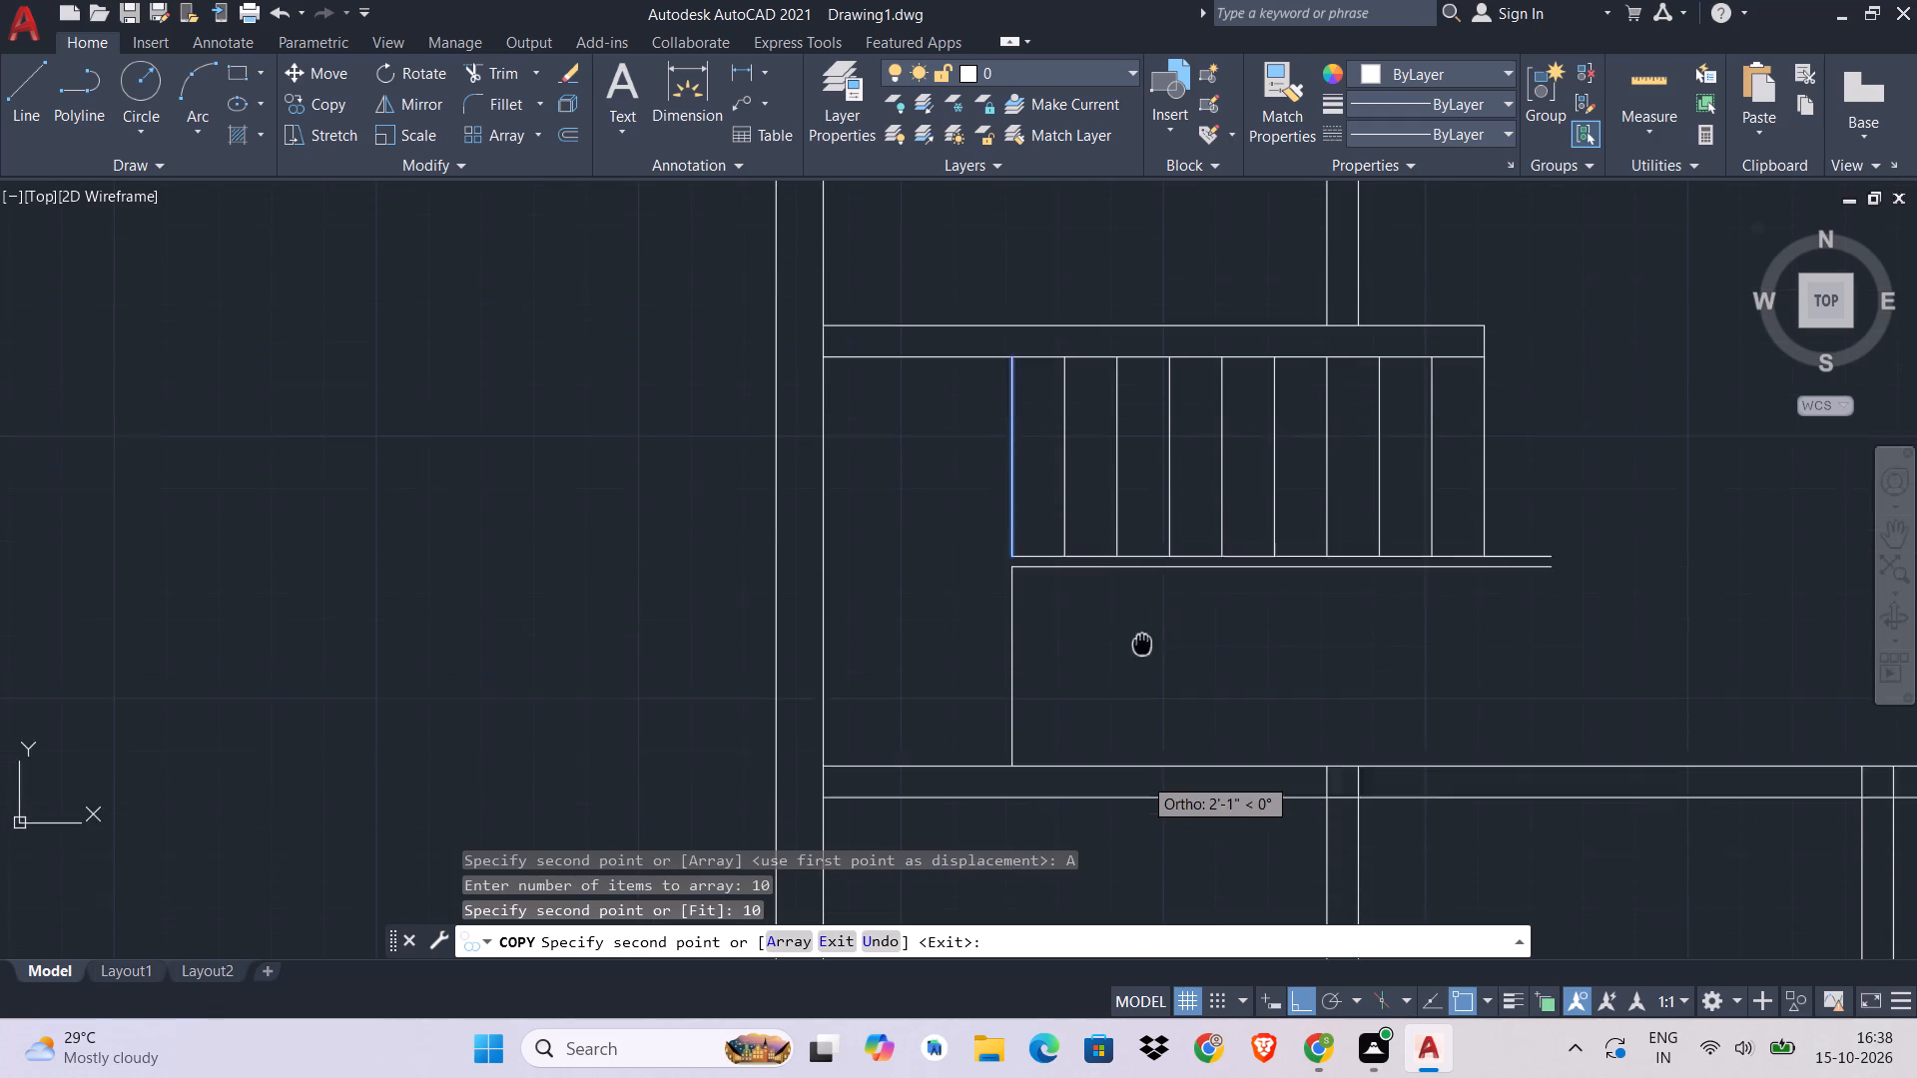
{"action": "middle_click_drag", "start_coordinate": [1142, 641], "coordinate": [1142, 640]}
{"action": "key", "text": "Escape"}
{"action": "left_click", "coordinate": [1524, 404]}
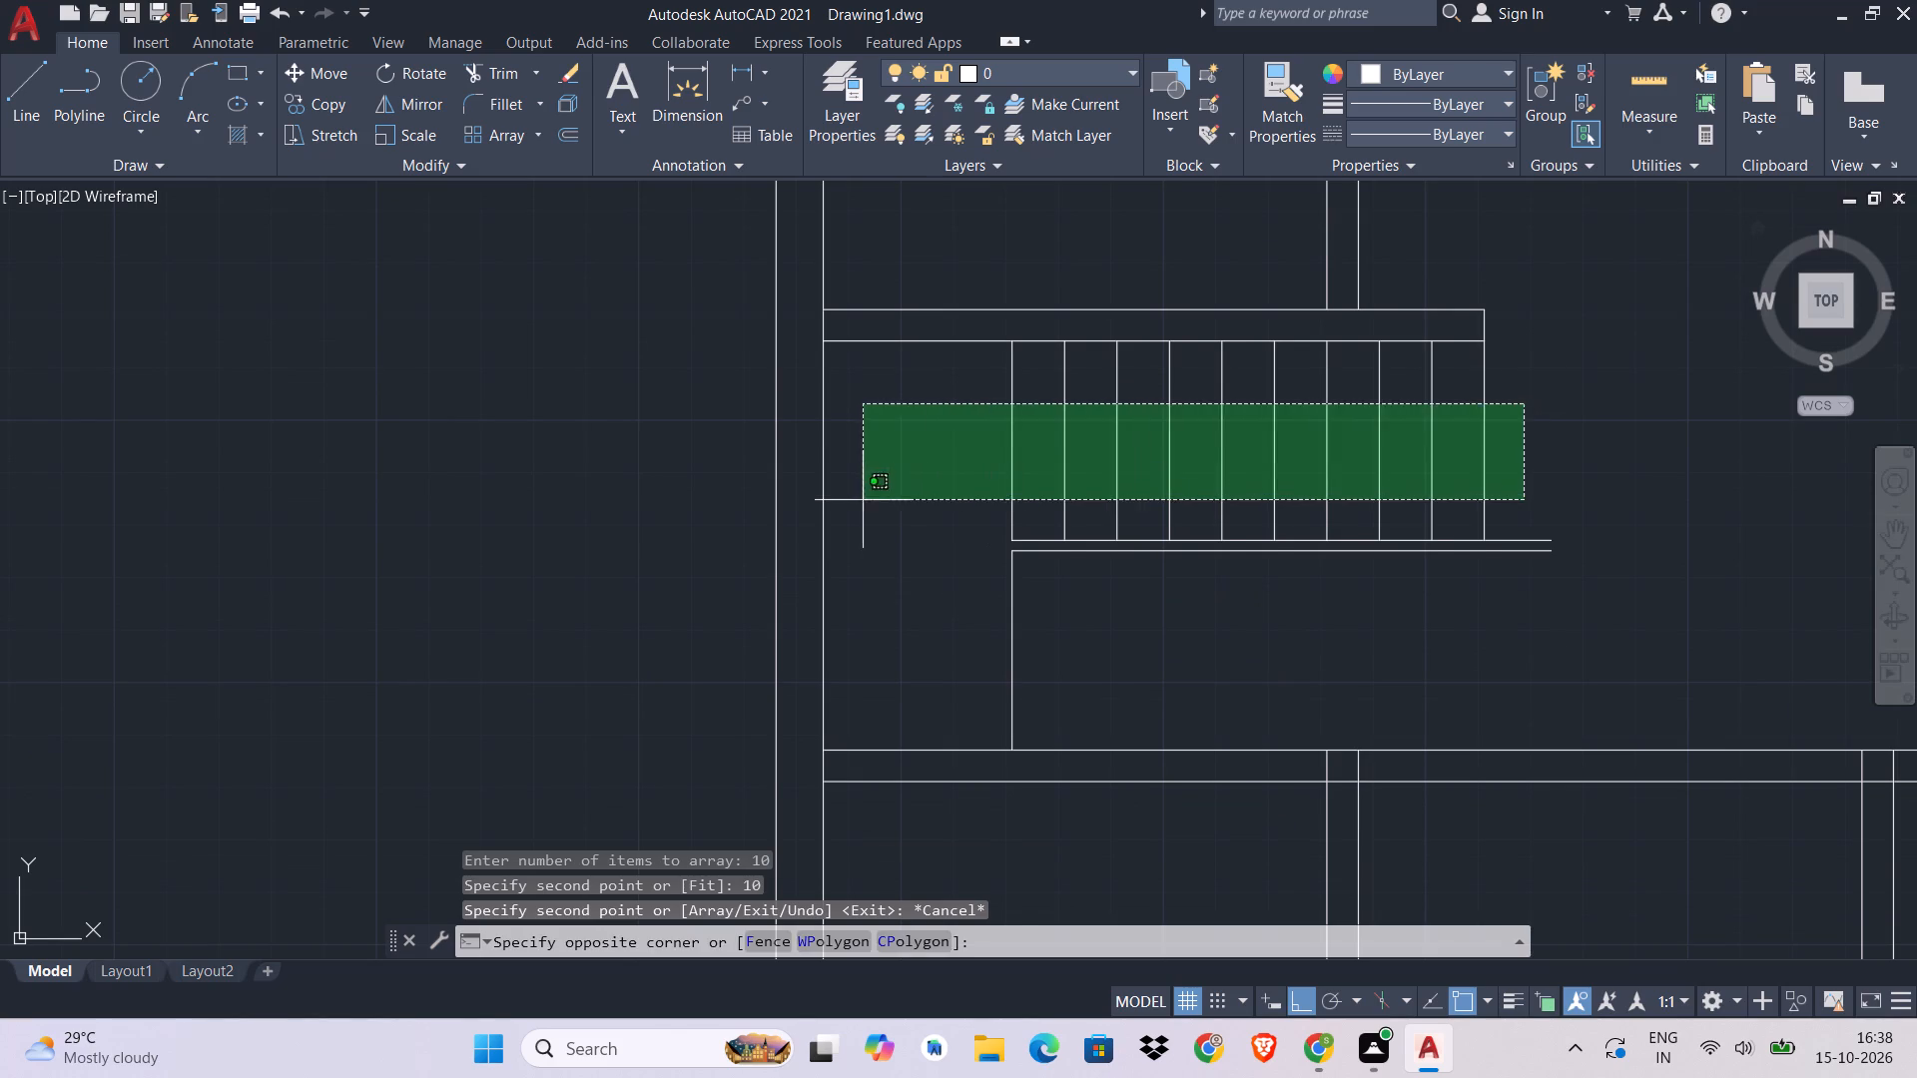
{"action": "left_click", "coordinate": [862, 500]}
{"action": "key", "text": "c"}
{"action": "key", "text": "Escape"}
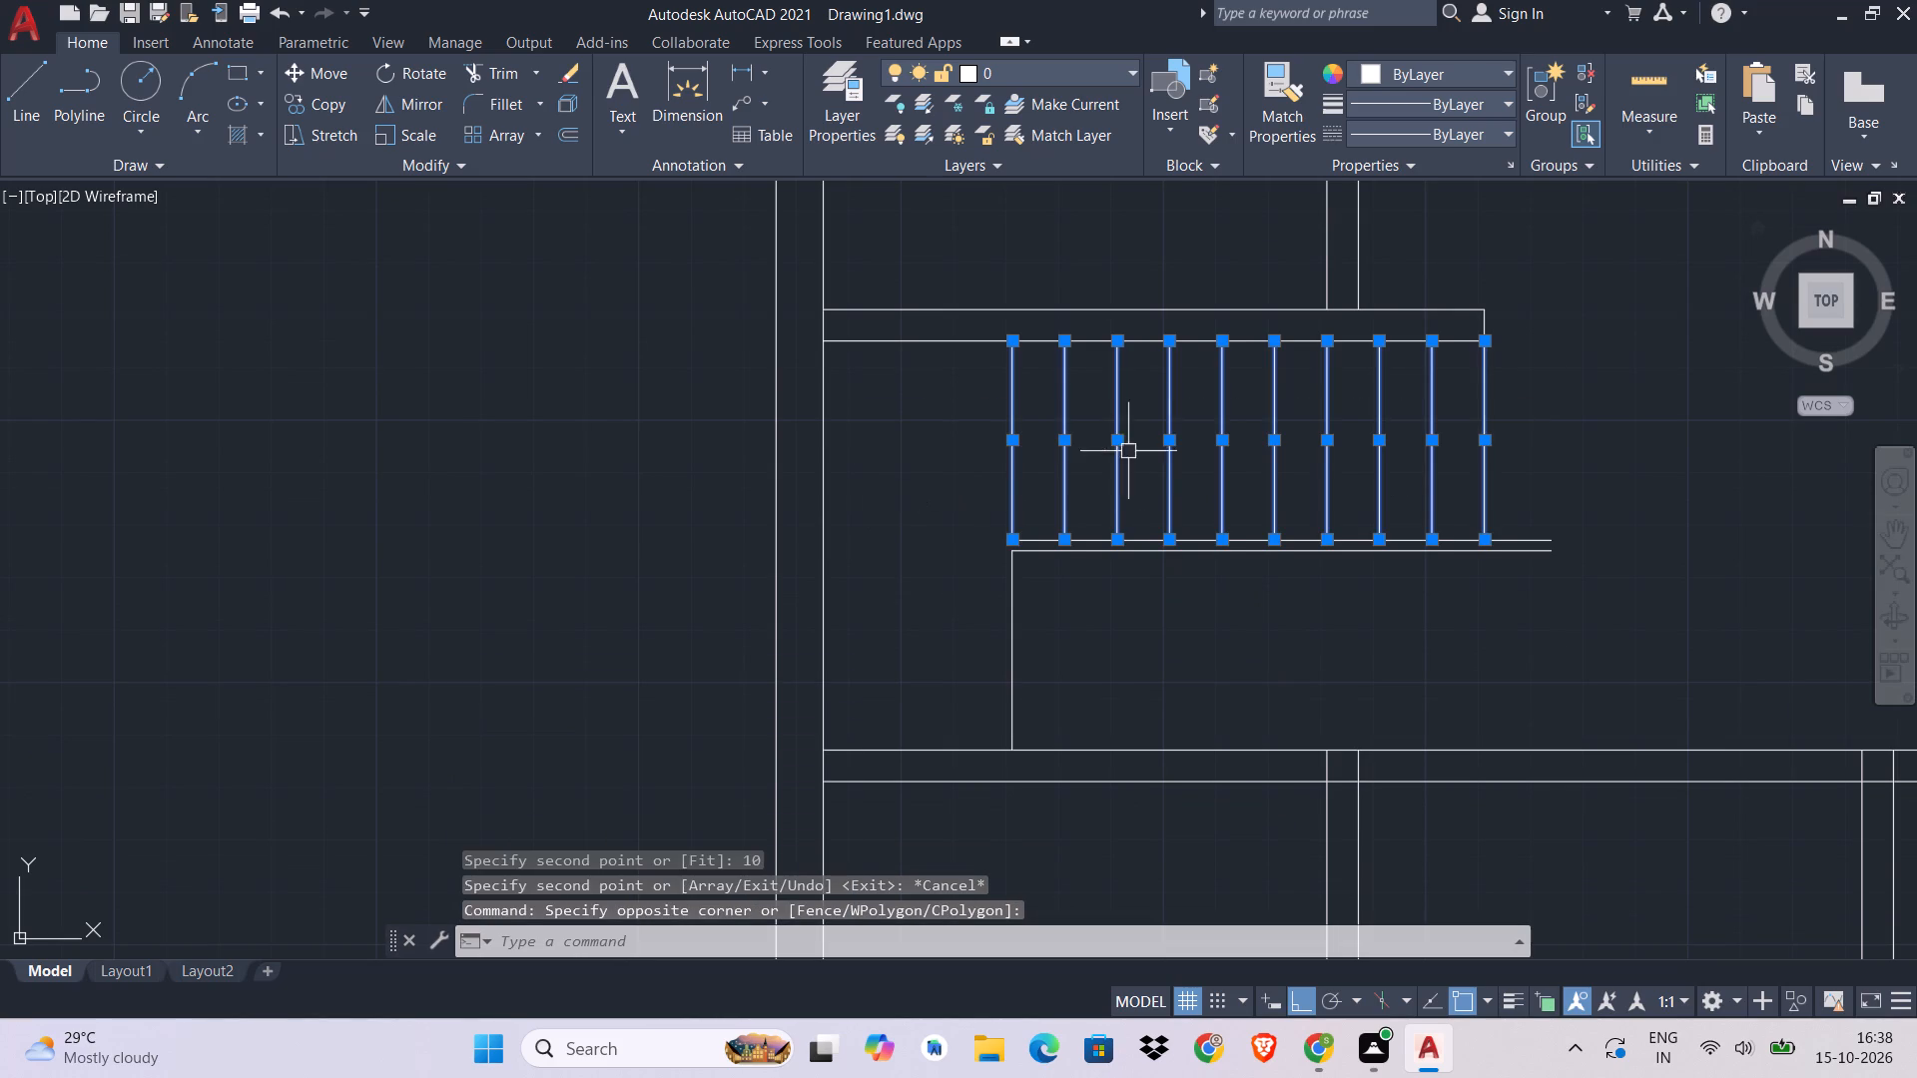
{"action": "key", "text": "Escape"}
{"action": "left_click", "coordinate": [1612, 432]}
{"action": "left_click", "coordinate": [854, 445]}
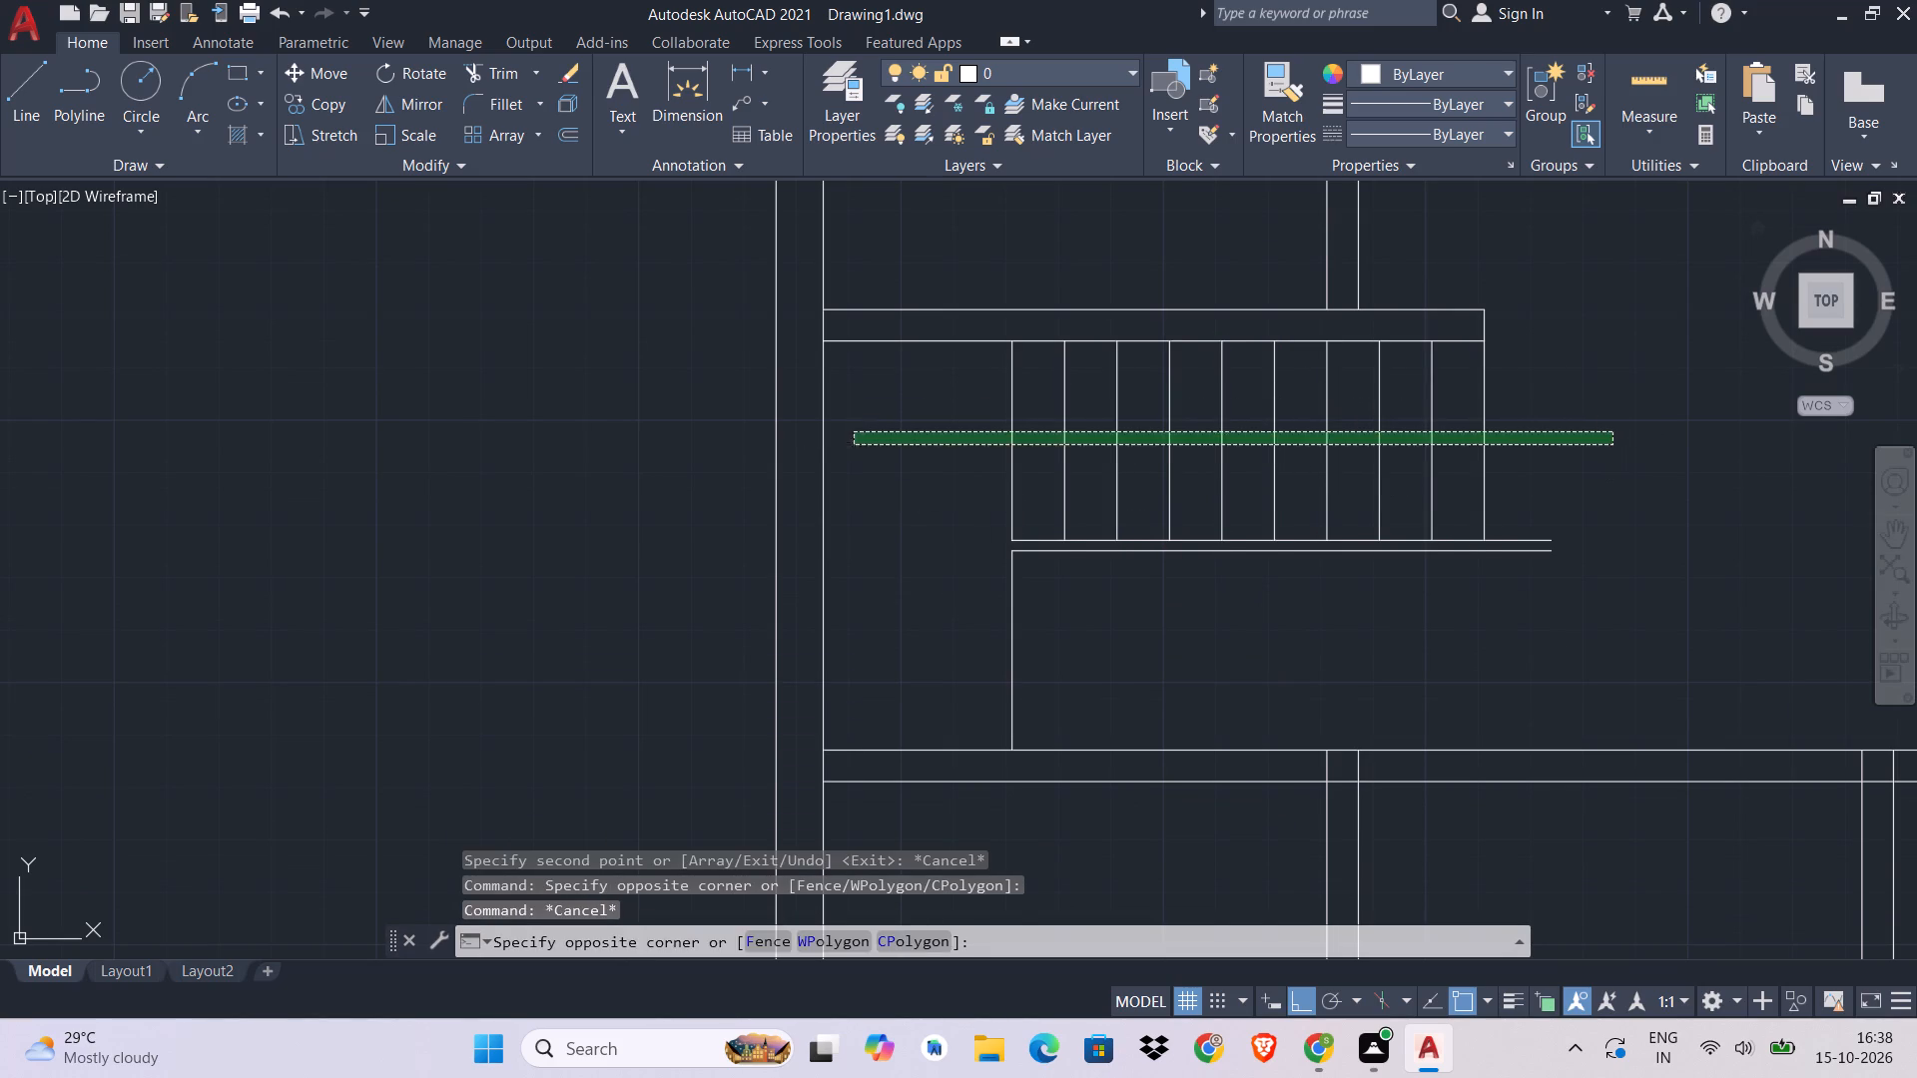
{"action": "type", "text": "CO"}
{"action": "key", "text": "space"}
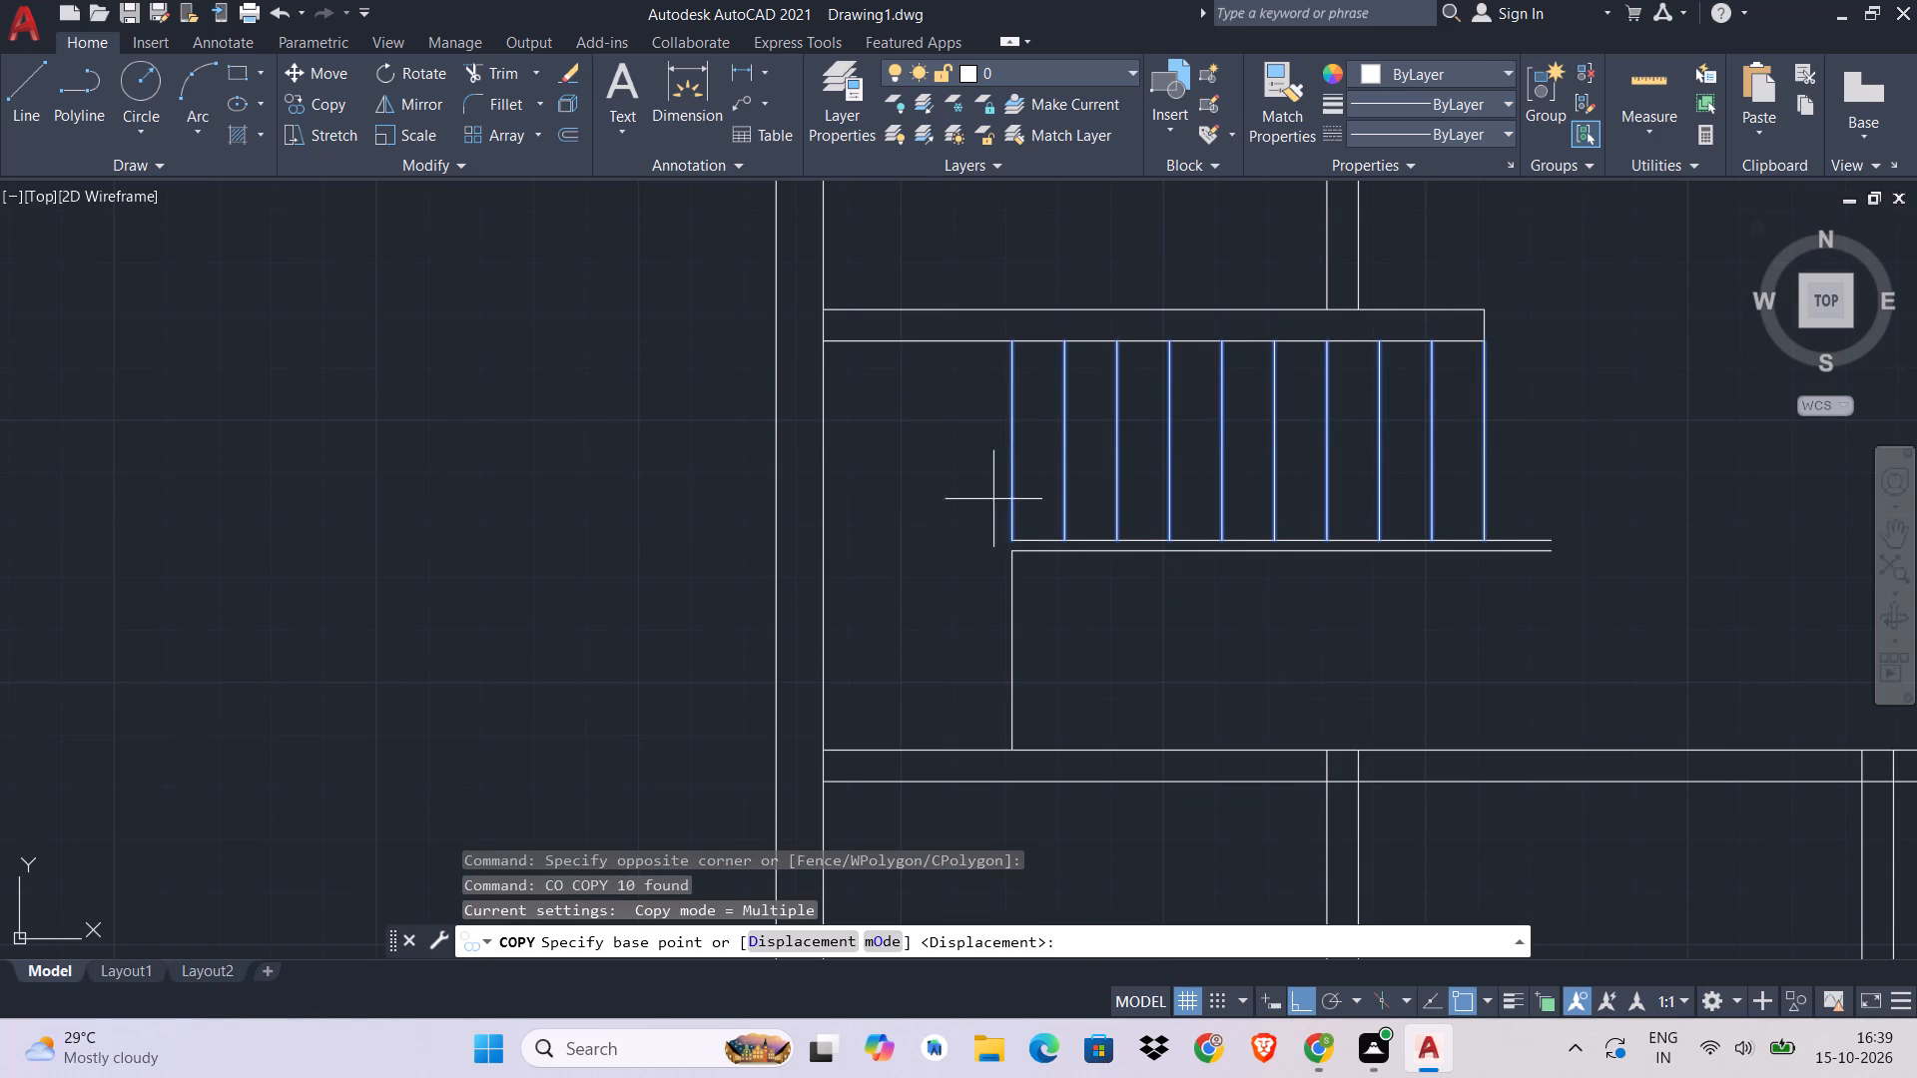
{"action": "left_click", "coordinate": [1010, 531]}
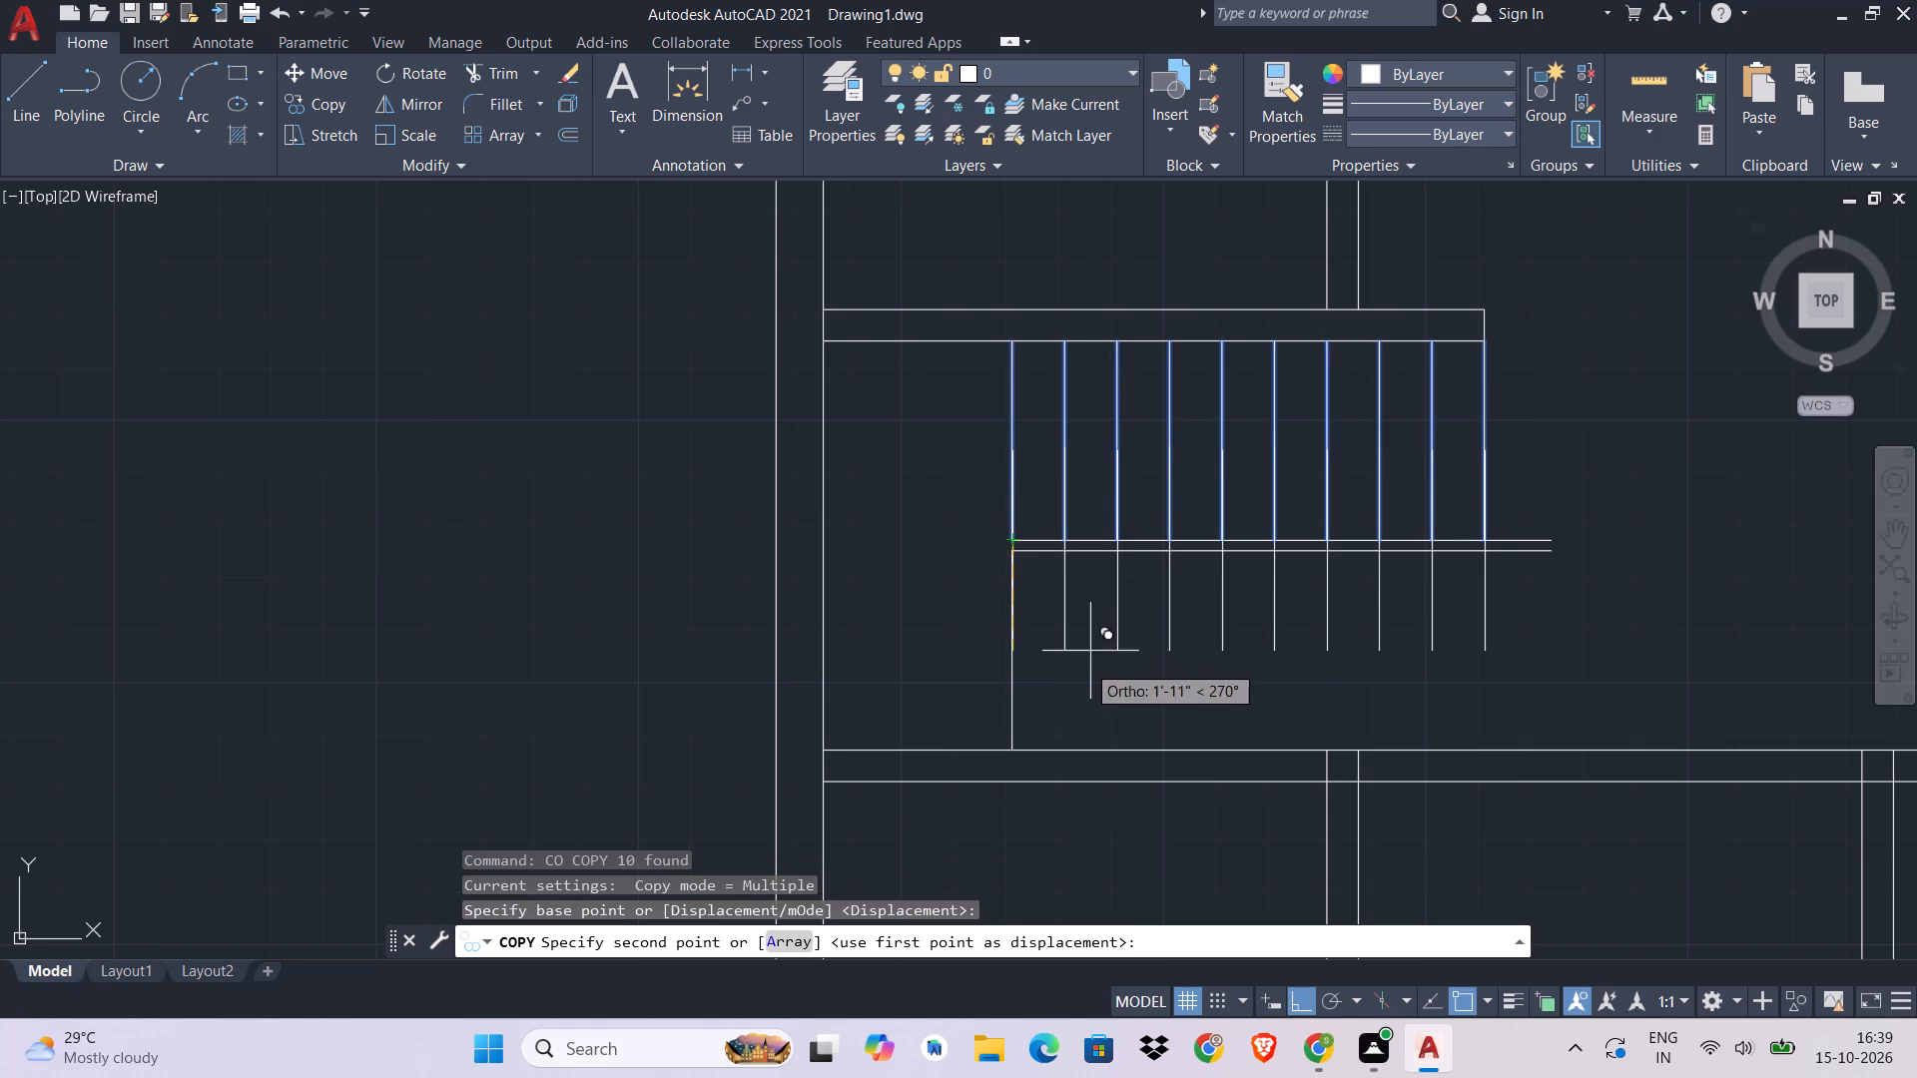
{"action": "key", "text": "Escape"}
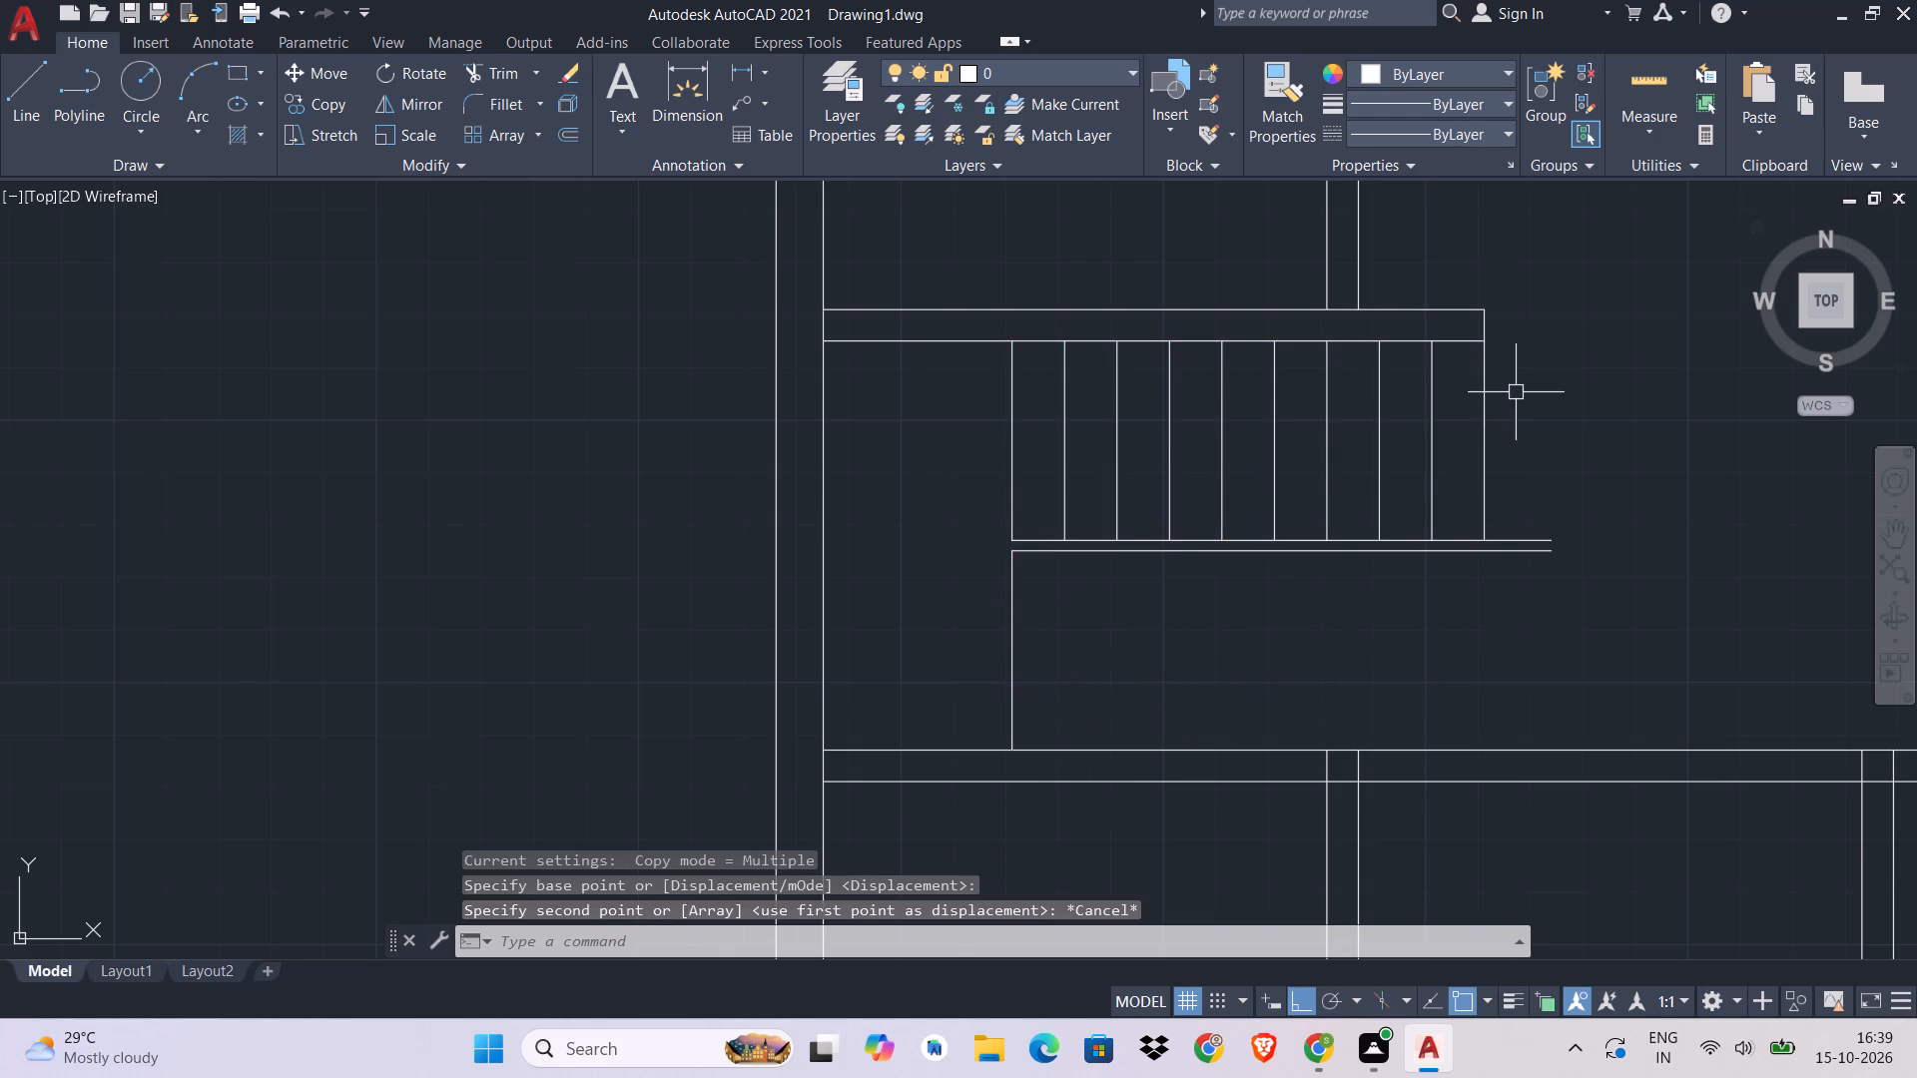
Copy the nine treads of the upper flight straight down onto the lower offset line to form the lower flight.
{"action": "left_click", "coordinate": [1516, 392]}
{"action": "left_click", "coordinate": [1020, 485]}
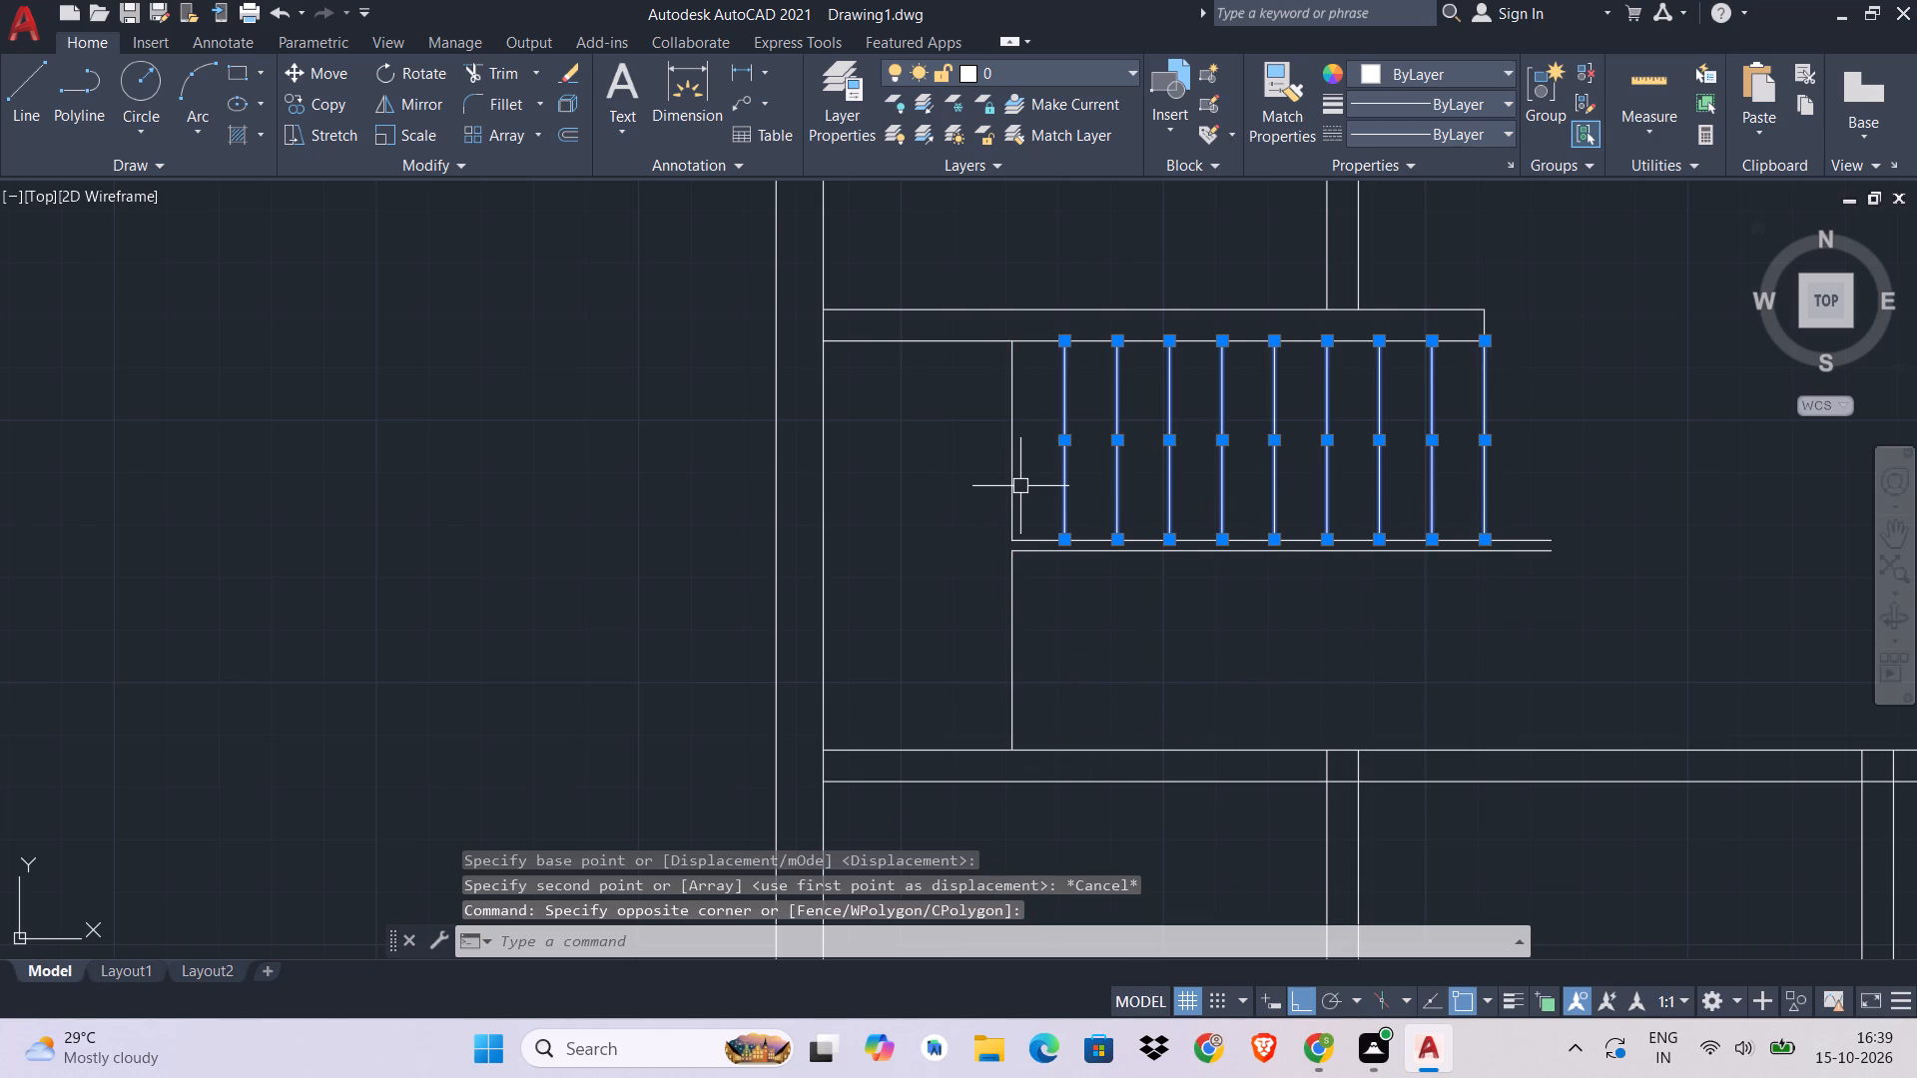
{"action": "type", "text": "CO"}
{"action": "key", "text": "space"}
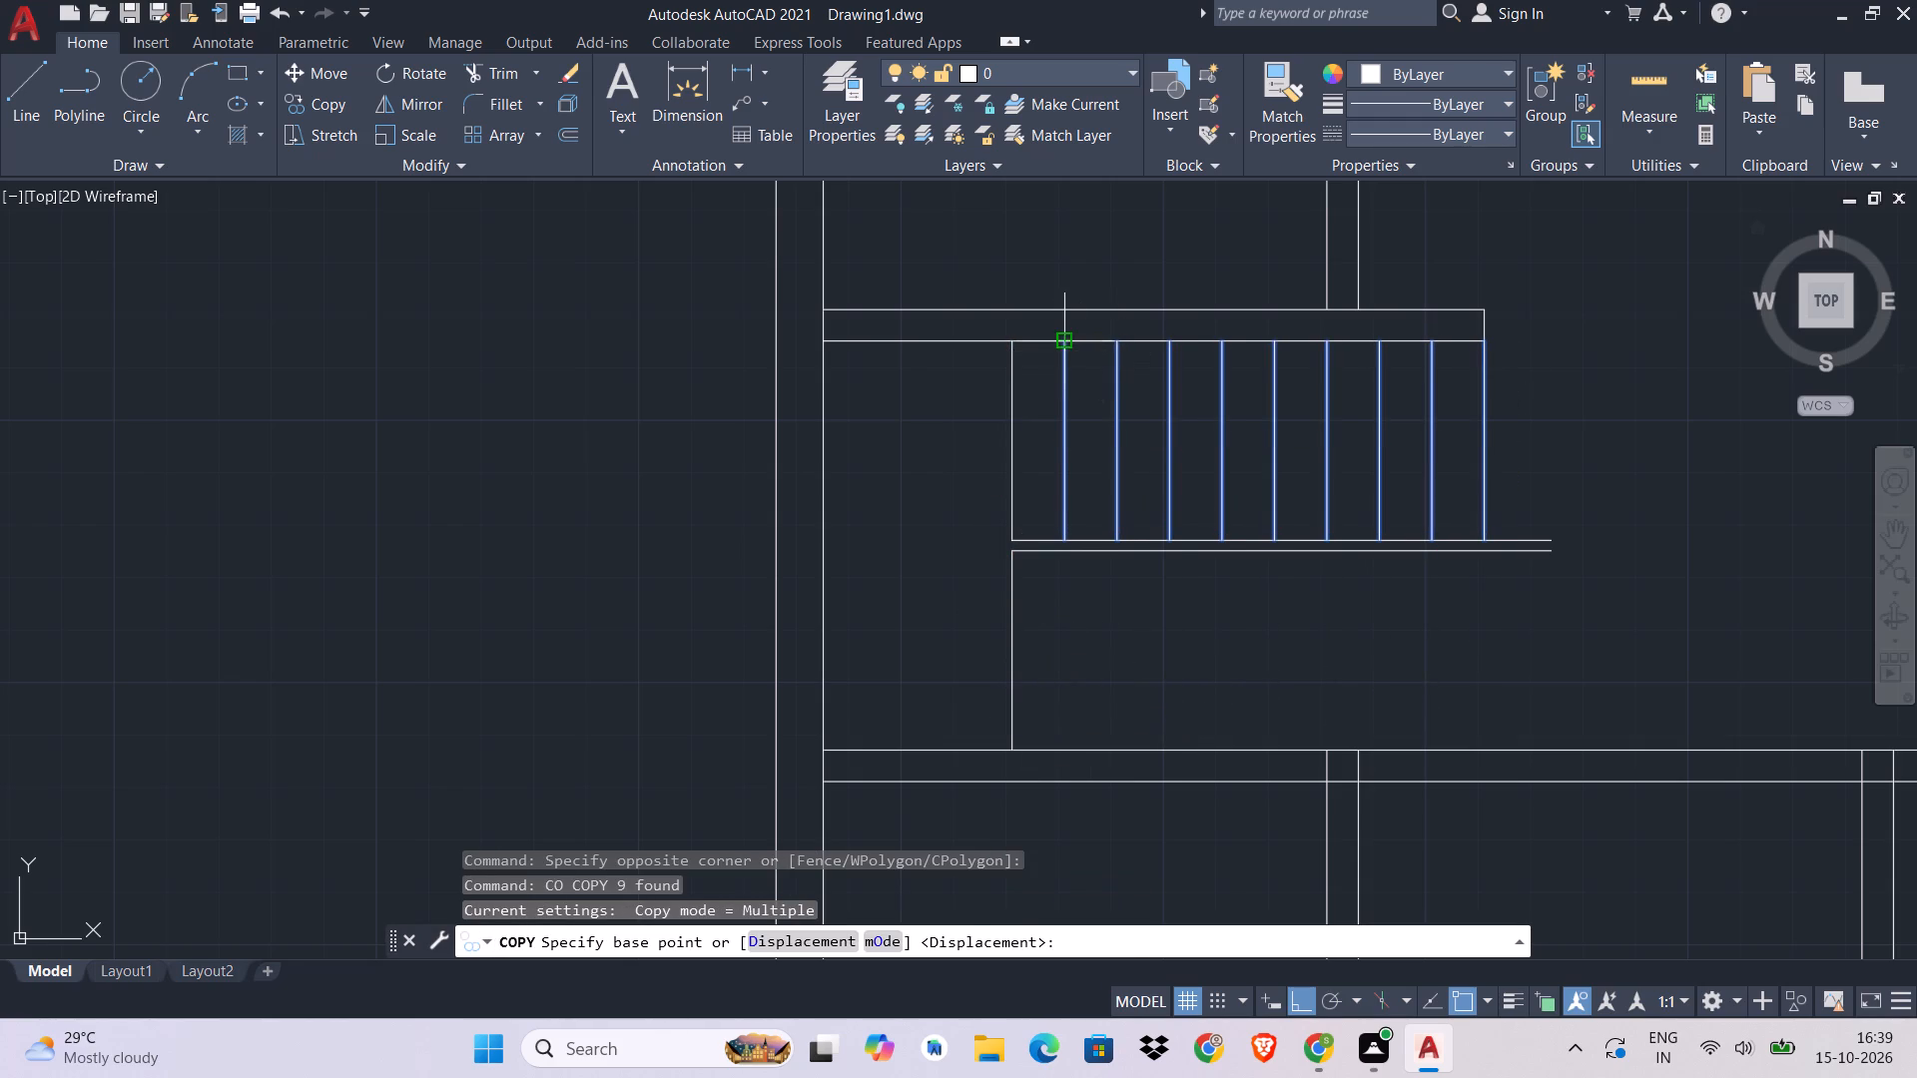
{"action": "left_click", "coordinate": [1059, 339]}
{"action": "left_click", "coordinate": [1069, 559]}
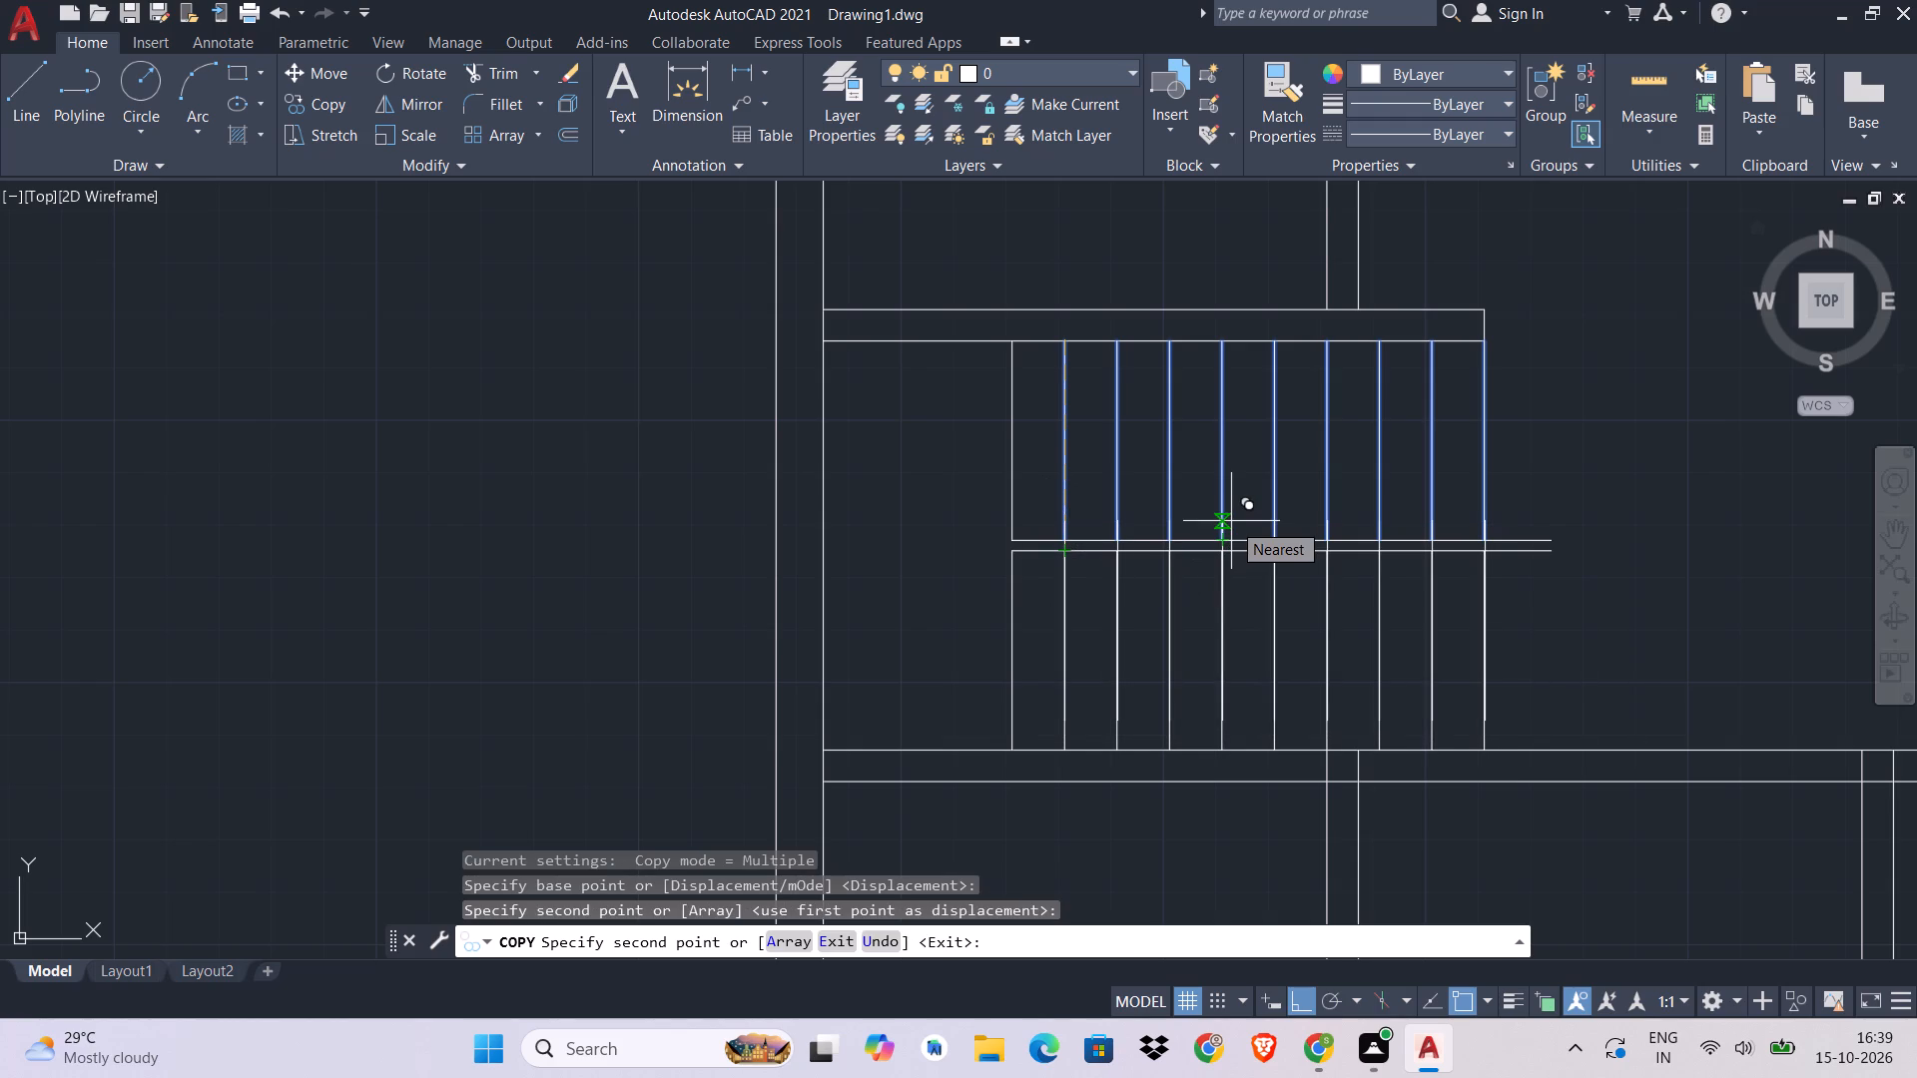
{"action": "key", "text": "Escape"}
{"action": "key", "text": "Escape"}
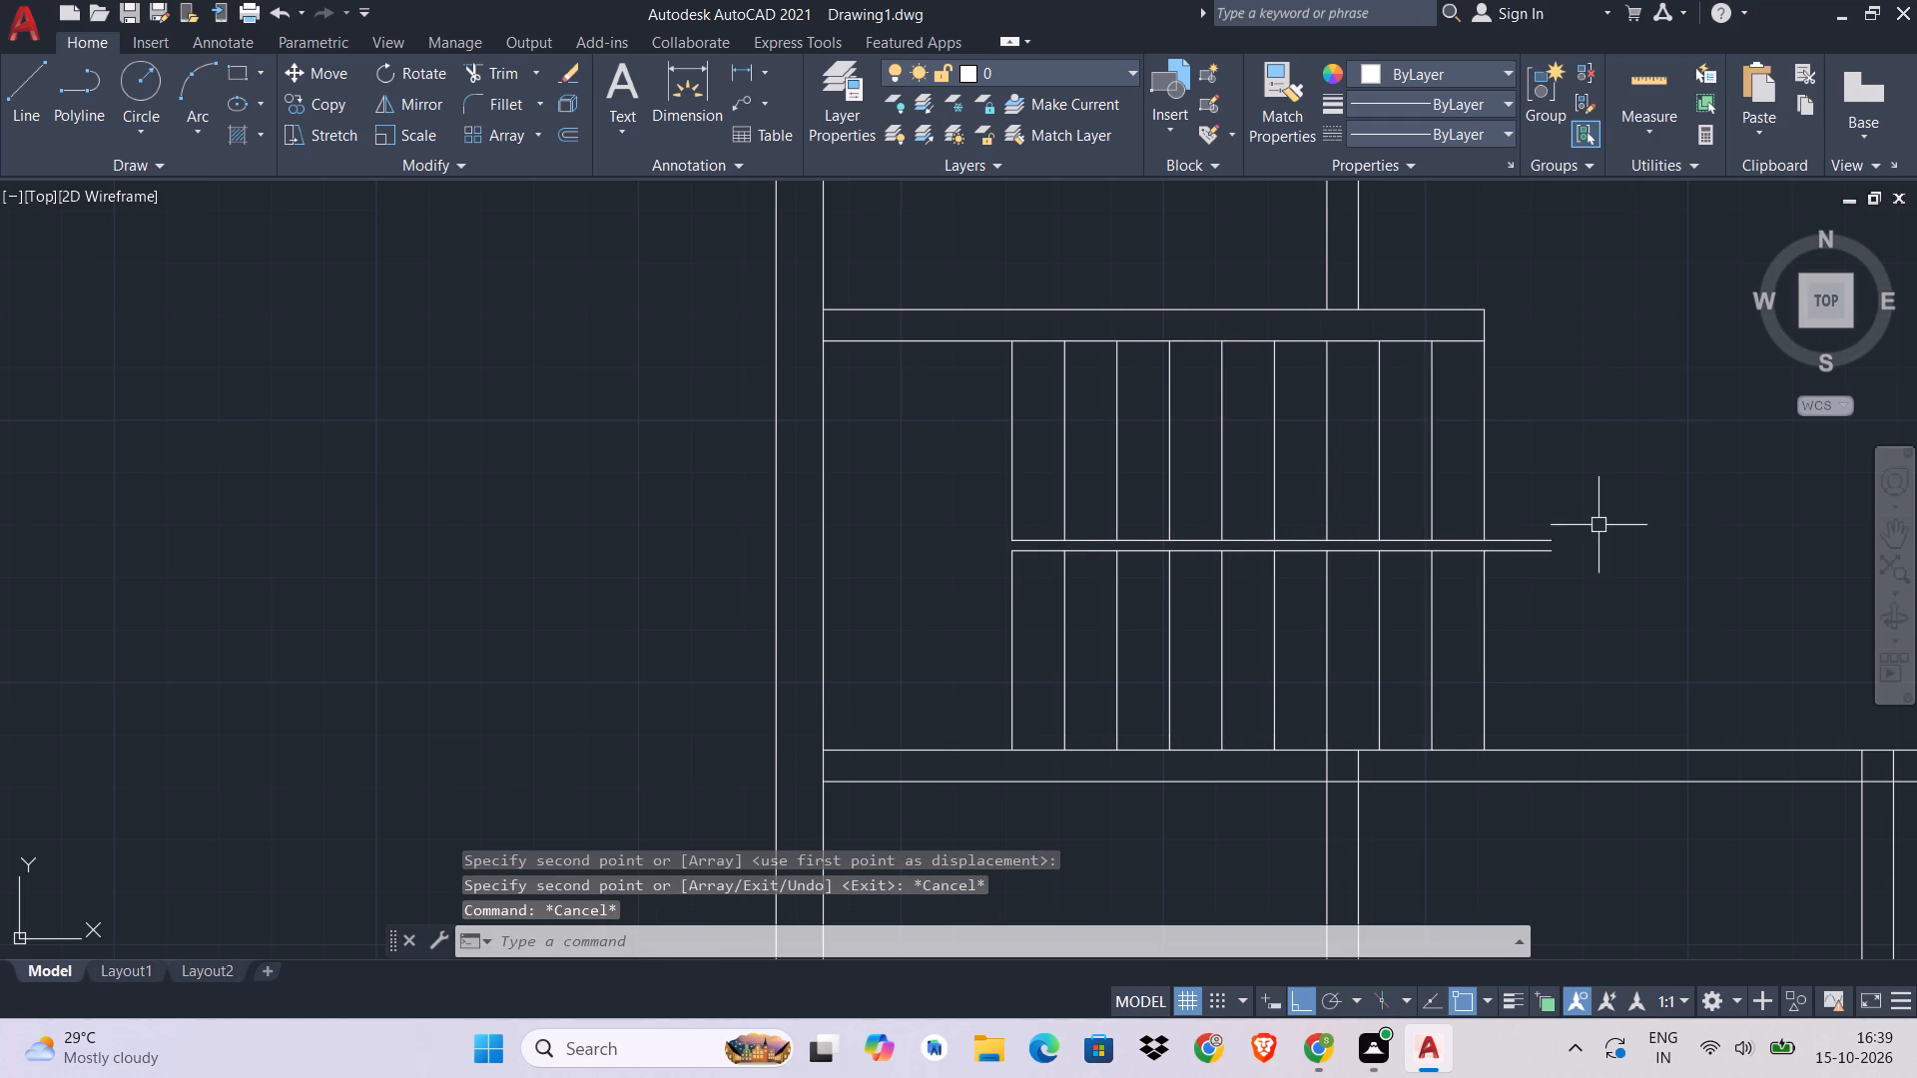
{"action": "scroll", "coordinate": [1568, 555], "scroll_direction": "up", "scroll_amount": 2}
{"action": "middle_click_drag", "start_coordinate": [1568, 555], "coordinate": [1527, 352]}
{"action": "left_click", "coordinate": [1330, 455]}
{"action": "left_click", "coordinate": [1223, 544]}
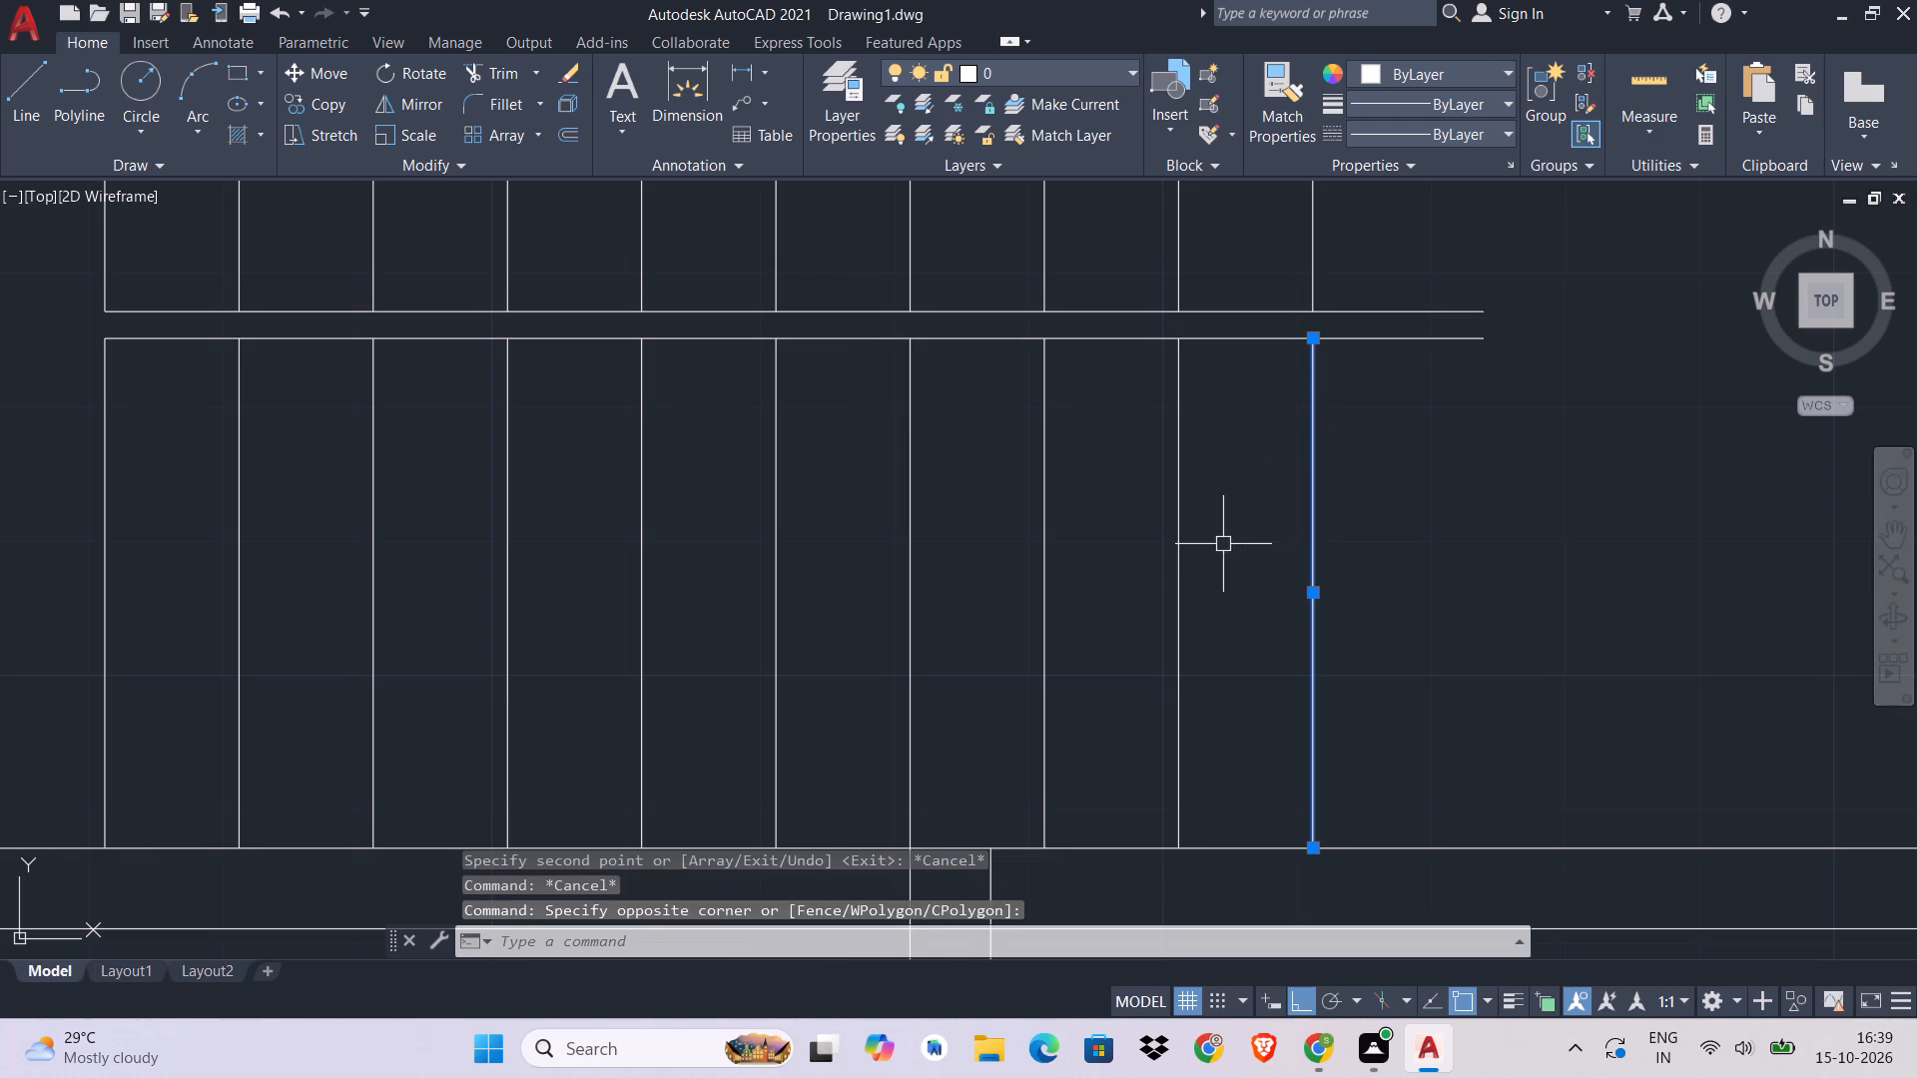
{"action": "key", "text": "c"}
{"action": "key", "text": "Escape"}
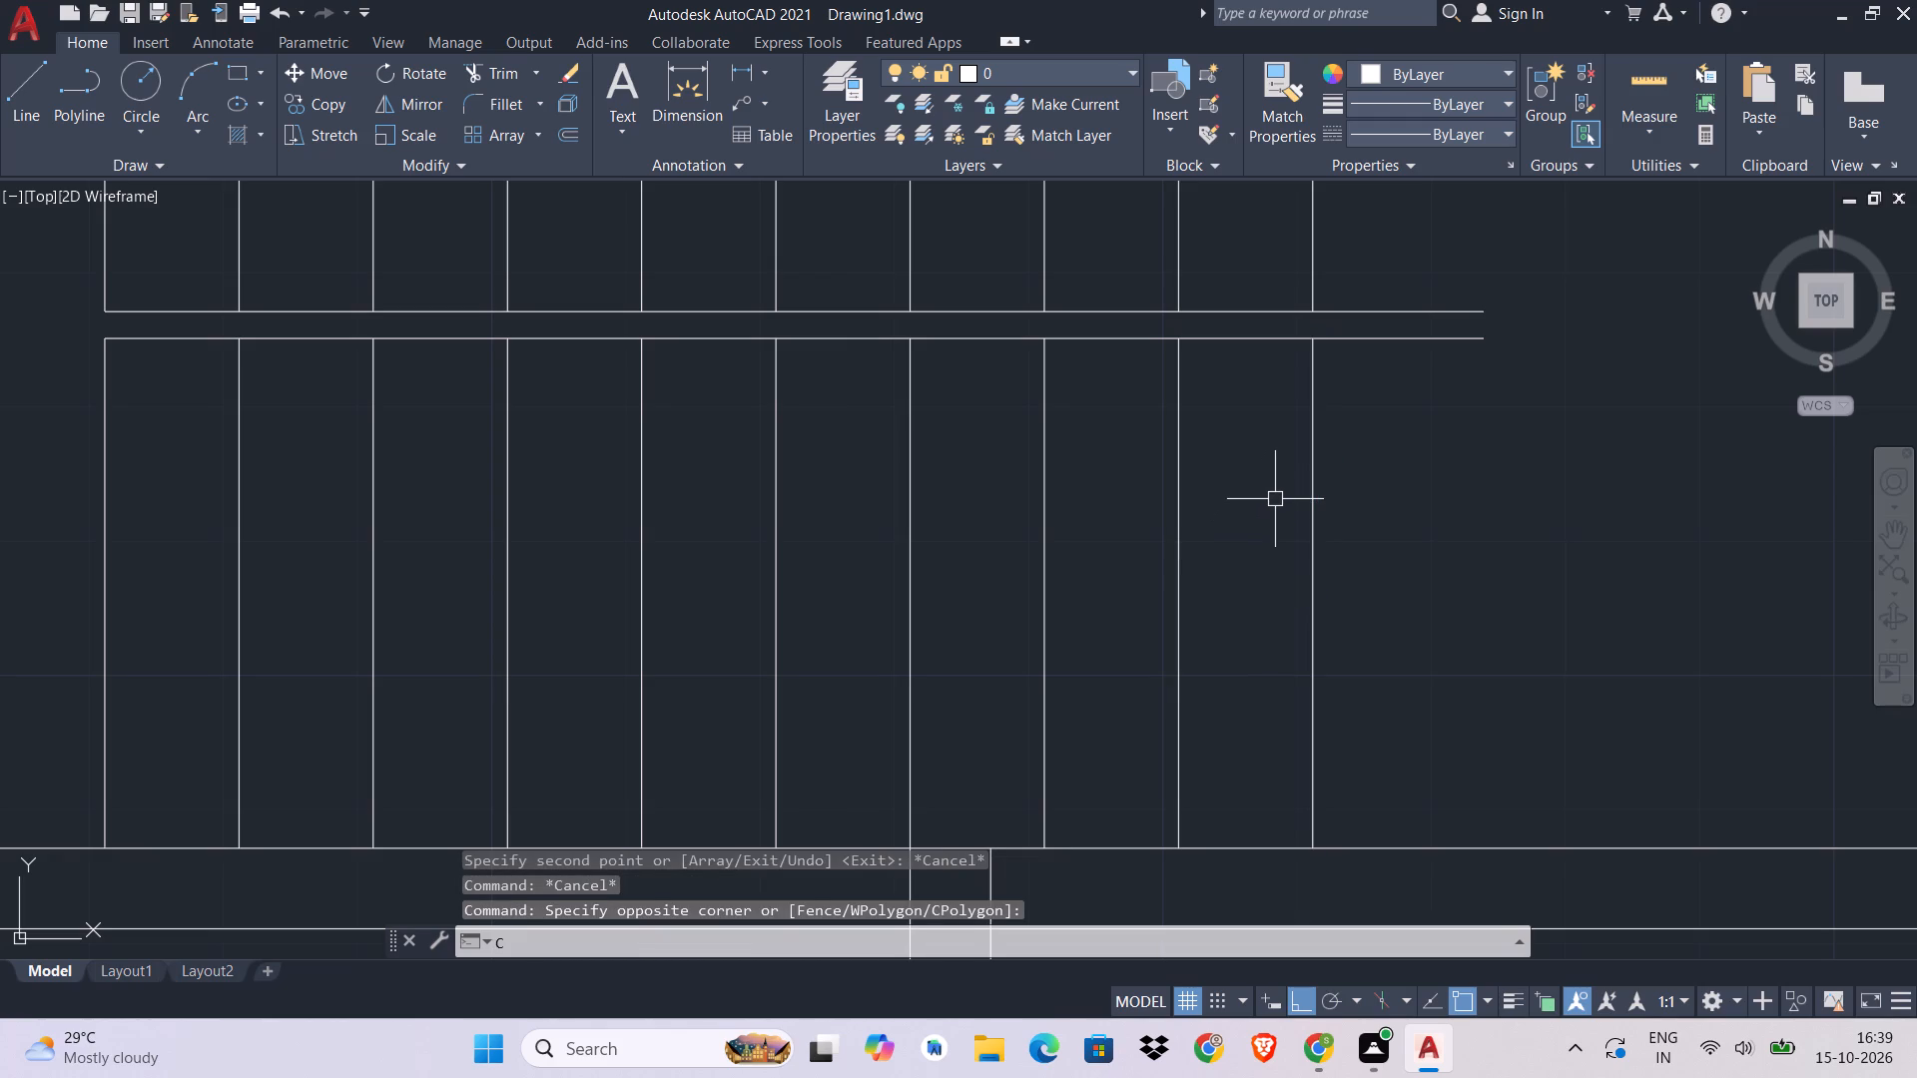
Offset the lower flight's last tread 10" to the right to add one more tread.
{"action": "type", "text": "O 10"}
{"action": "key", "text": "space"}
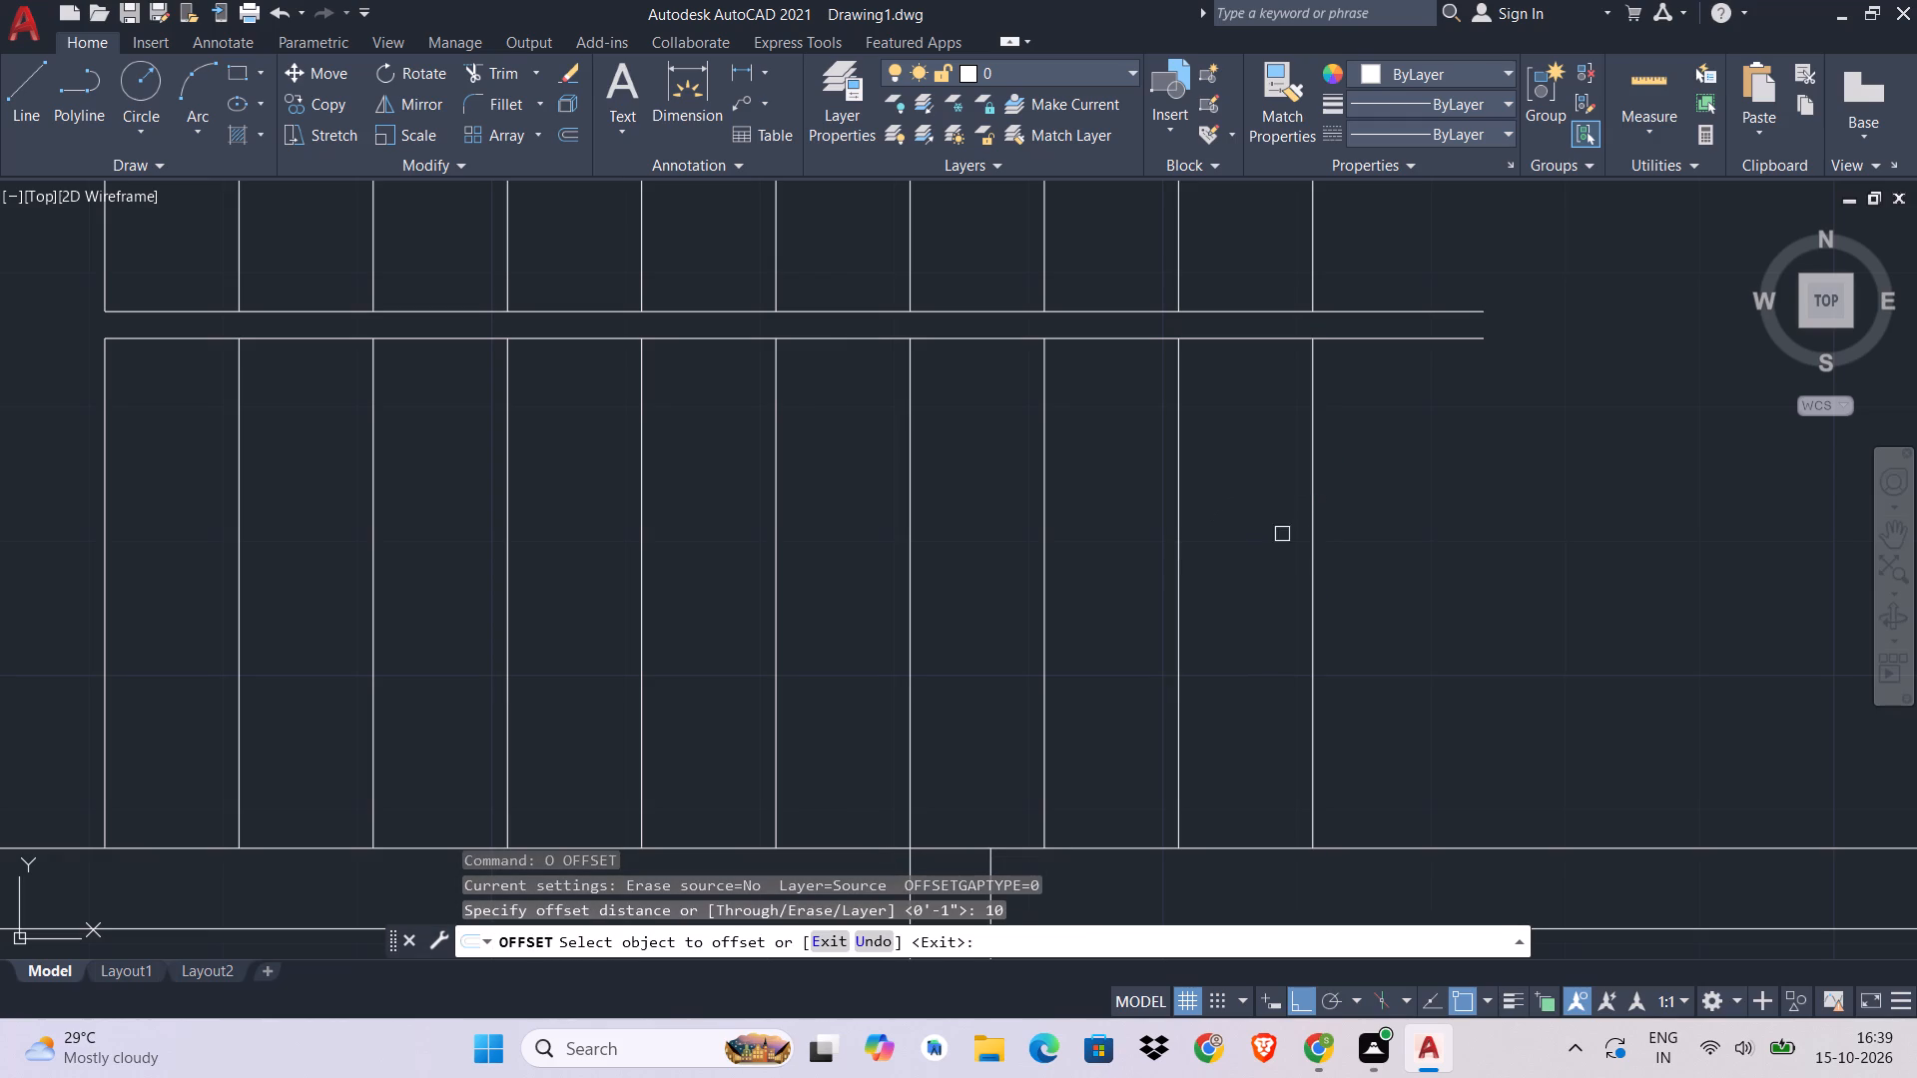
{"action": "left_click", "coordinate": [1315, 554]}
{"action": "left_click", "coordinate": [1521, 536]}
{"action": "middle_click_drag", "start_coordinate": [1344, 482], "coordinate": [1325, 562]}
{"action": "key", "text": "Escape"}
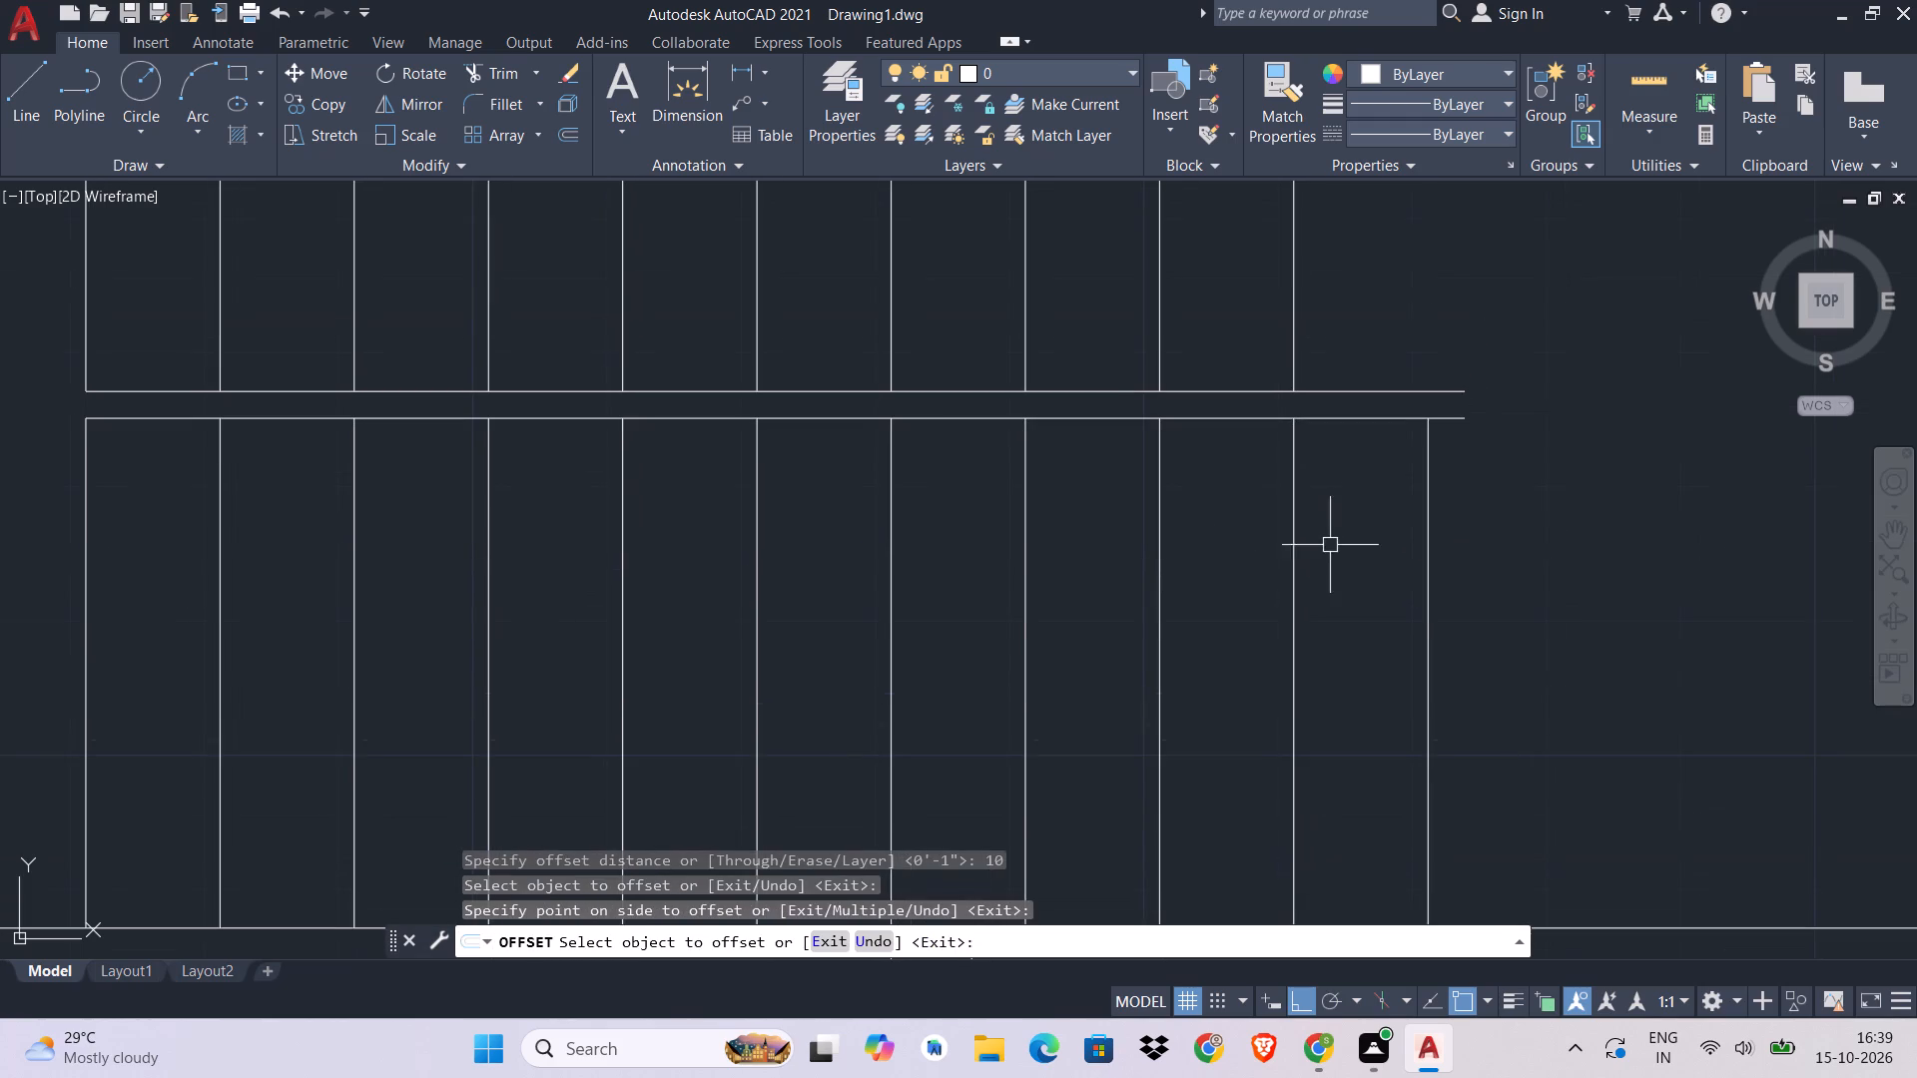
{"action": "key", "text": "Escape"}
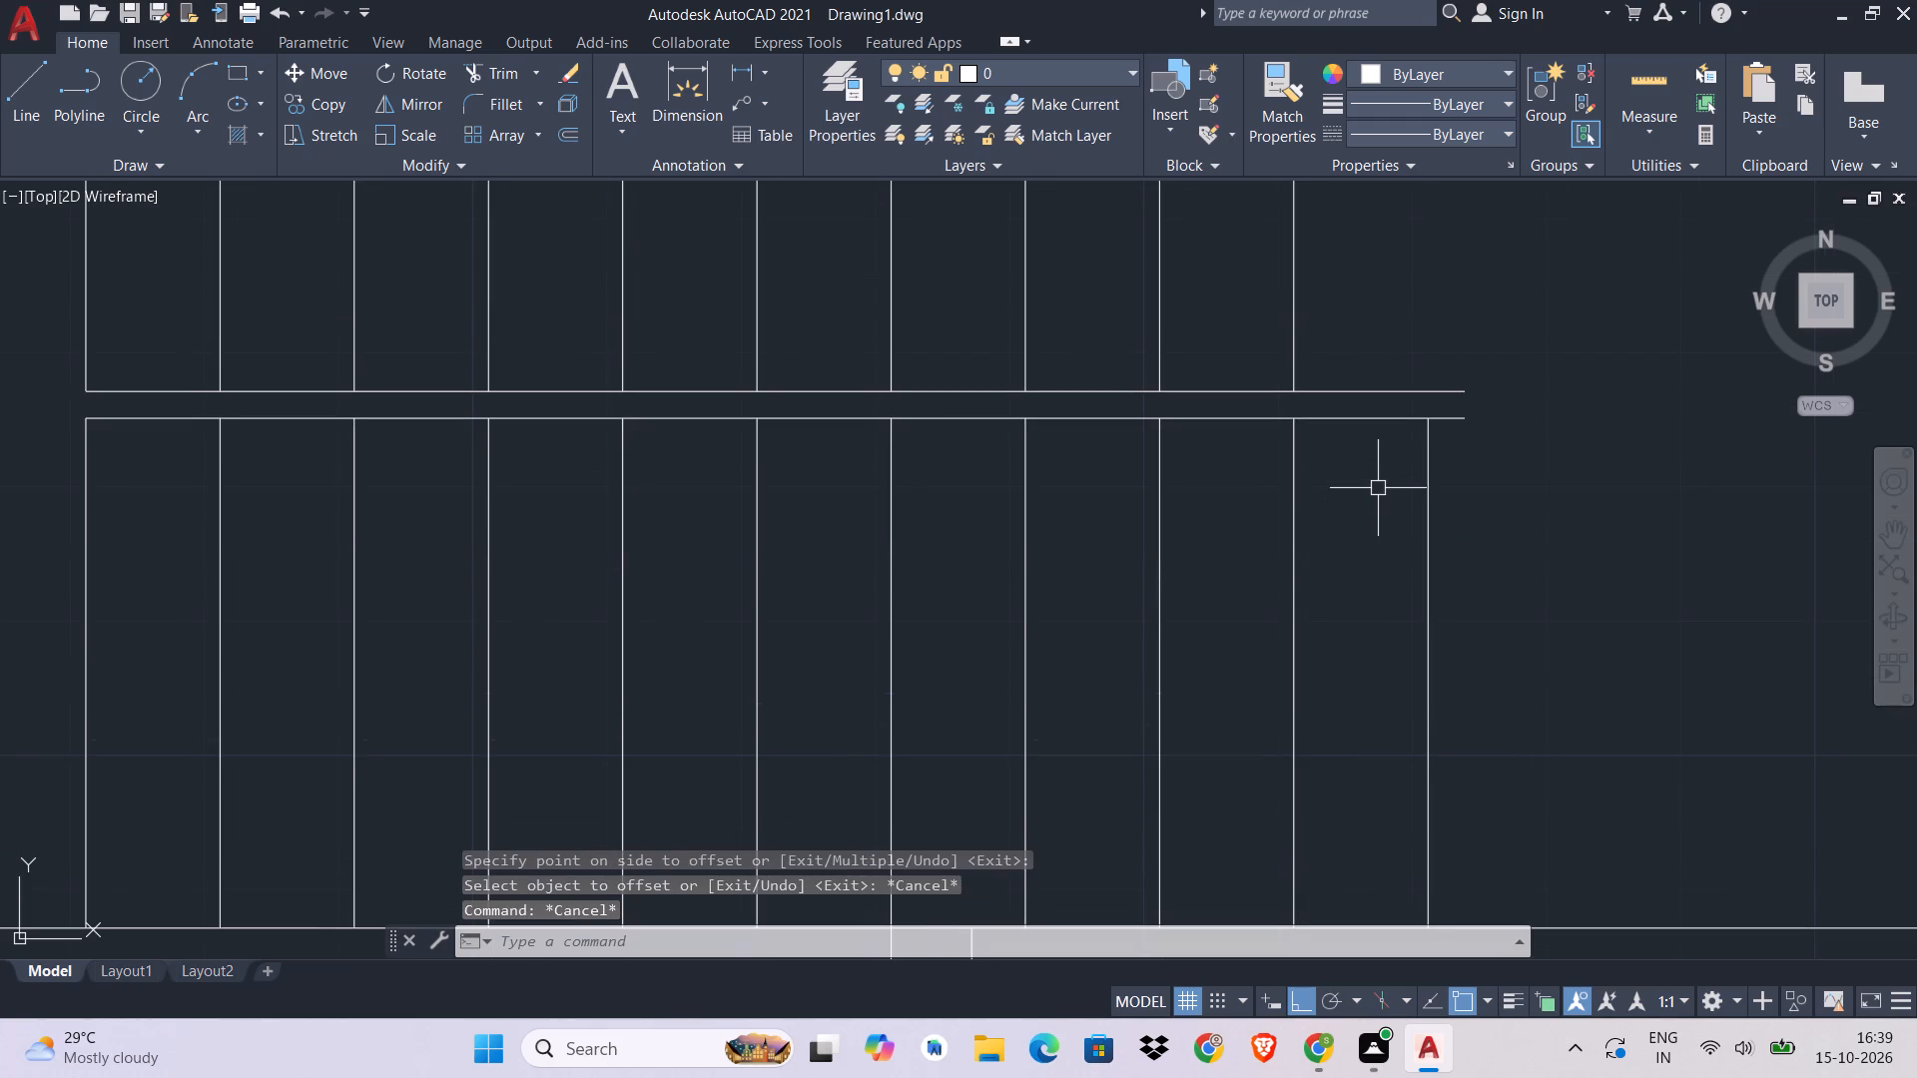
Extend the added end tread up to the upper of the two horizontal lines between the flights.
{"action": "type", "text": "EX"}
{"action": "key", "text": "space"}
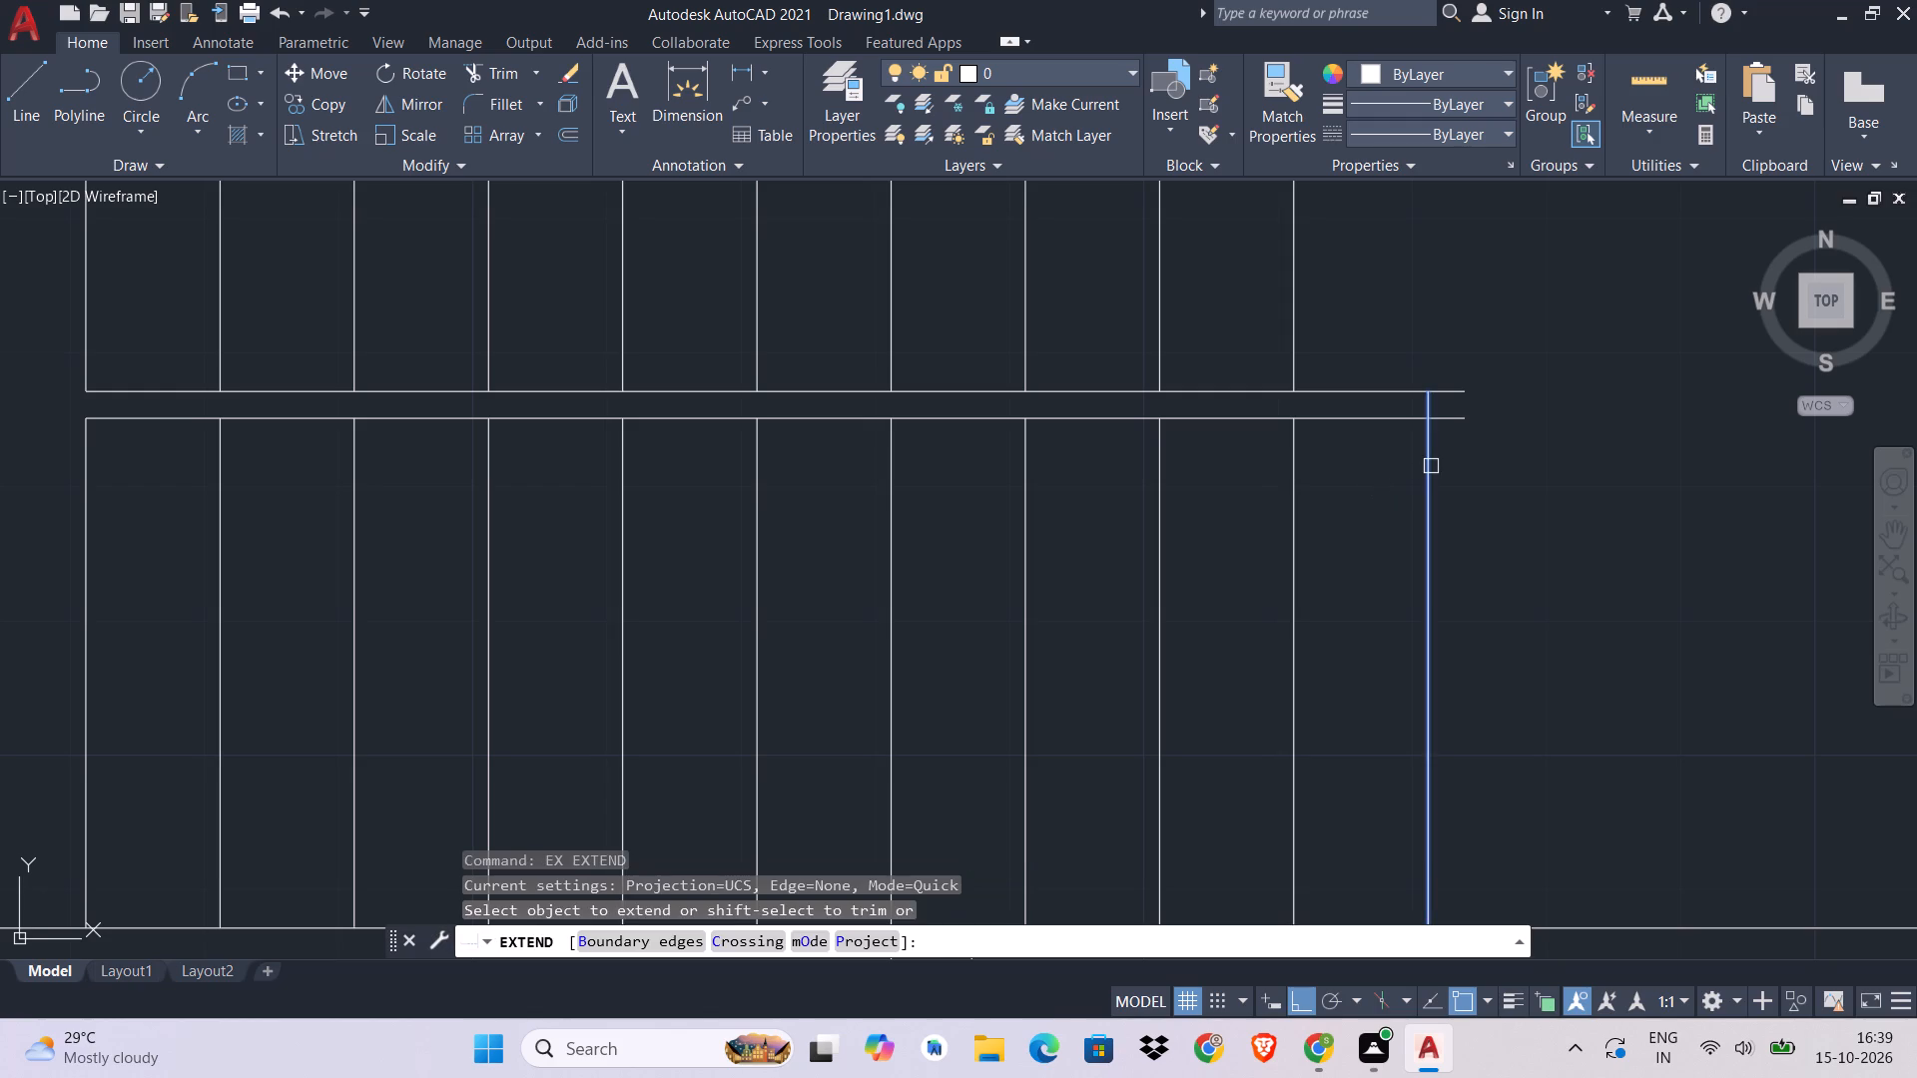
{"action": "left_click", "coordinate": [1431, 466]}
{"action": "key", "text": "Escape"}
Trim the ends of both middle horizontal lines that overhang past the lower flight's end tread.
{"action": "type", "text": "TR"}
{"action": "key", "text": "space"}
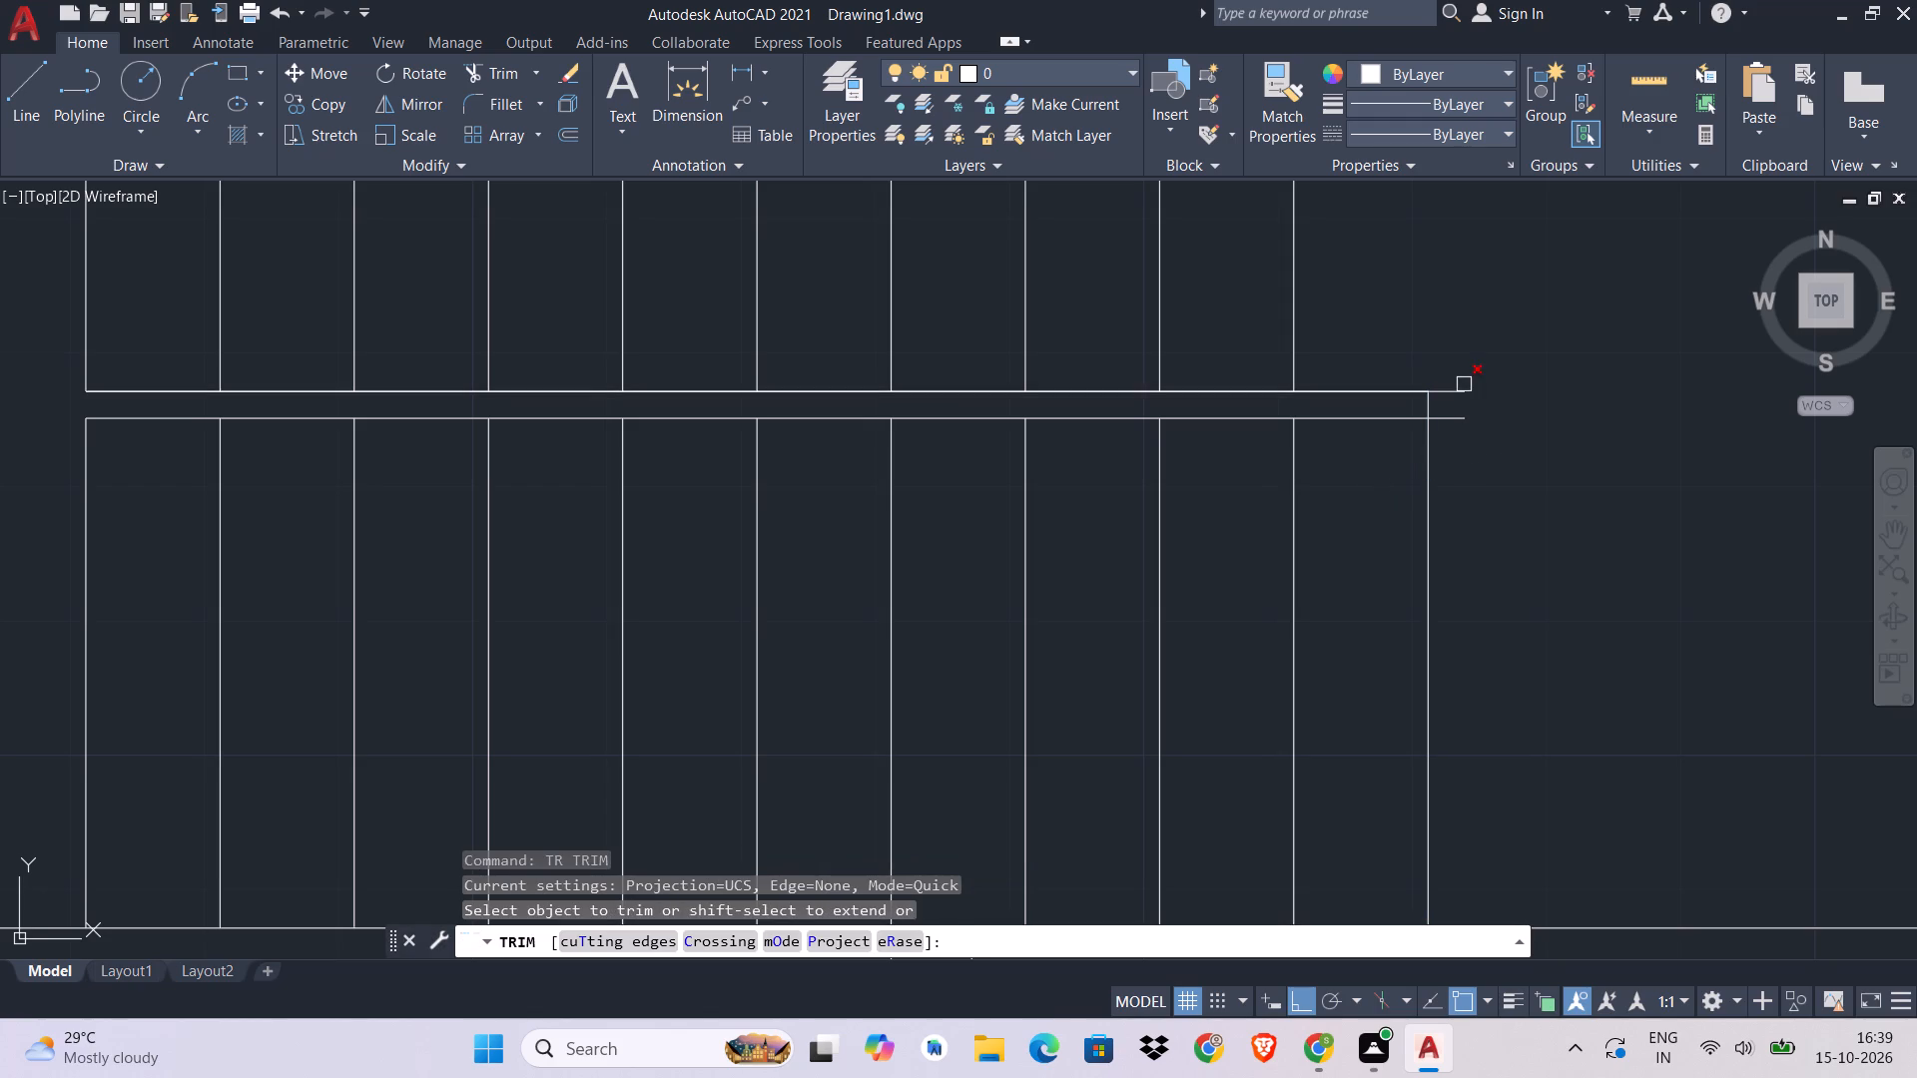
{"action": "left_click", "coordinate": [1464, 384]}
{"action": "left_click", "coordinate": [1462, 420]}
{"action": "scroll", "coordinate": [1473, 581], "scroll_direction": "down", "scroll_amount": 3}
{"action": "middle_click_drag", "start_coordinate": [1473, 582], "coordinate": [1482, 493]}
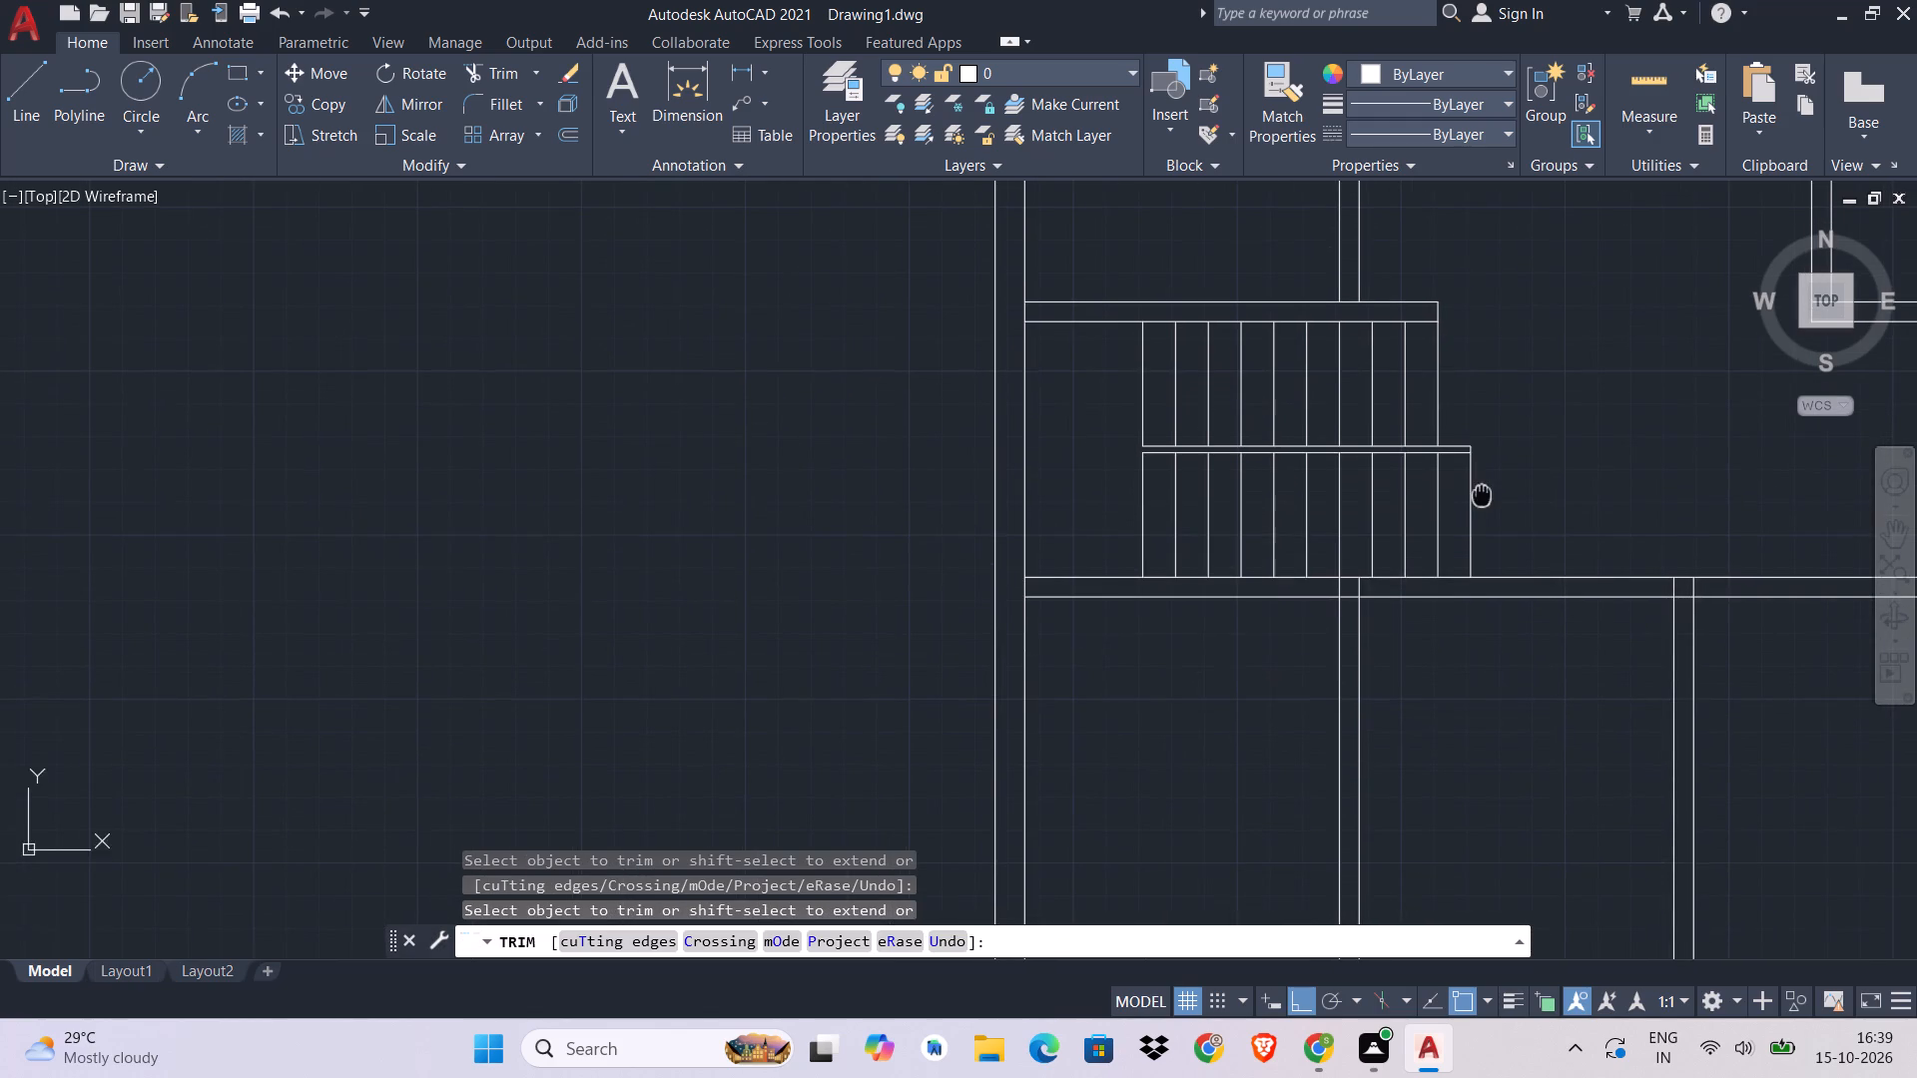
{"action": "key", "text": "Escape"}
{"action": "key", "text": "Escape"}
{"action": "key", "text": "Escape"}
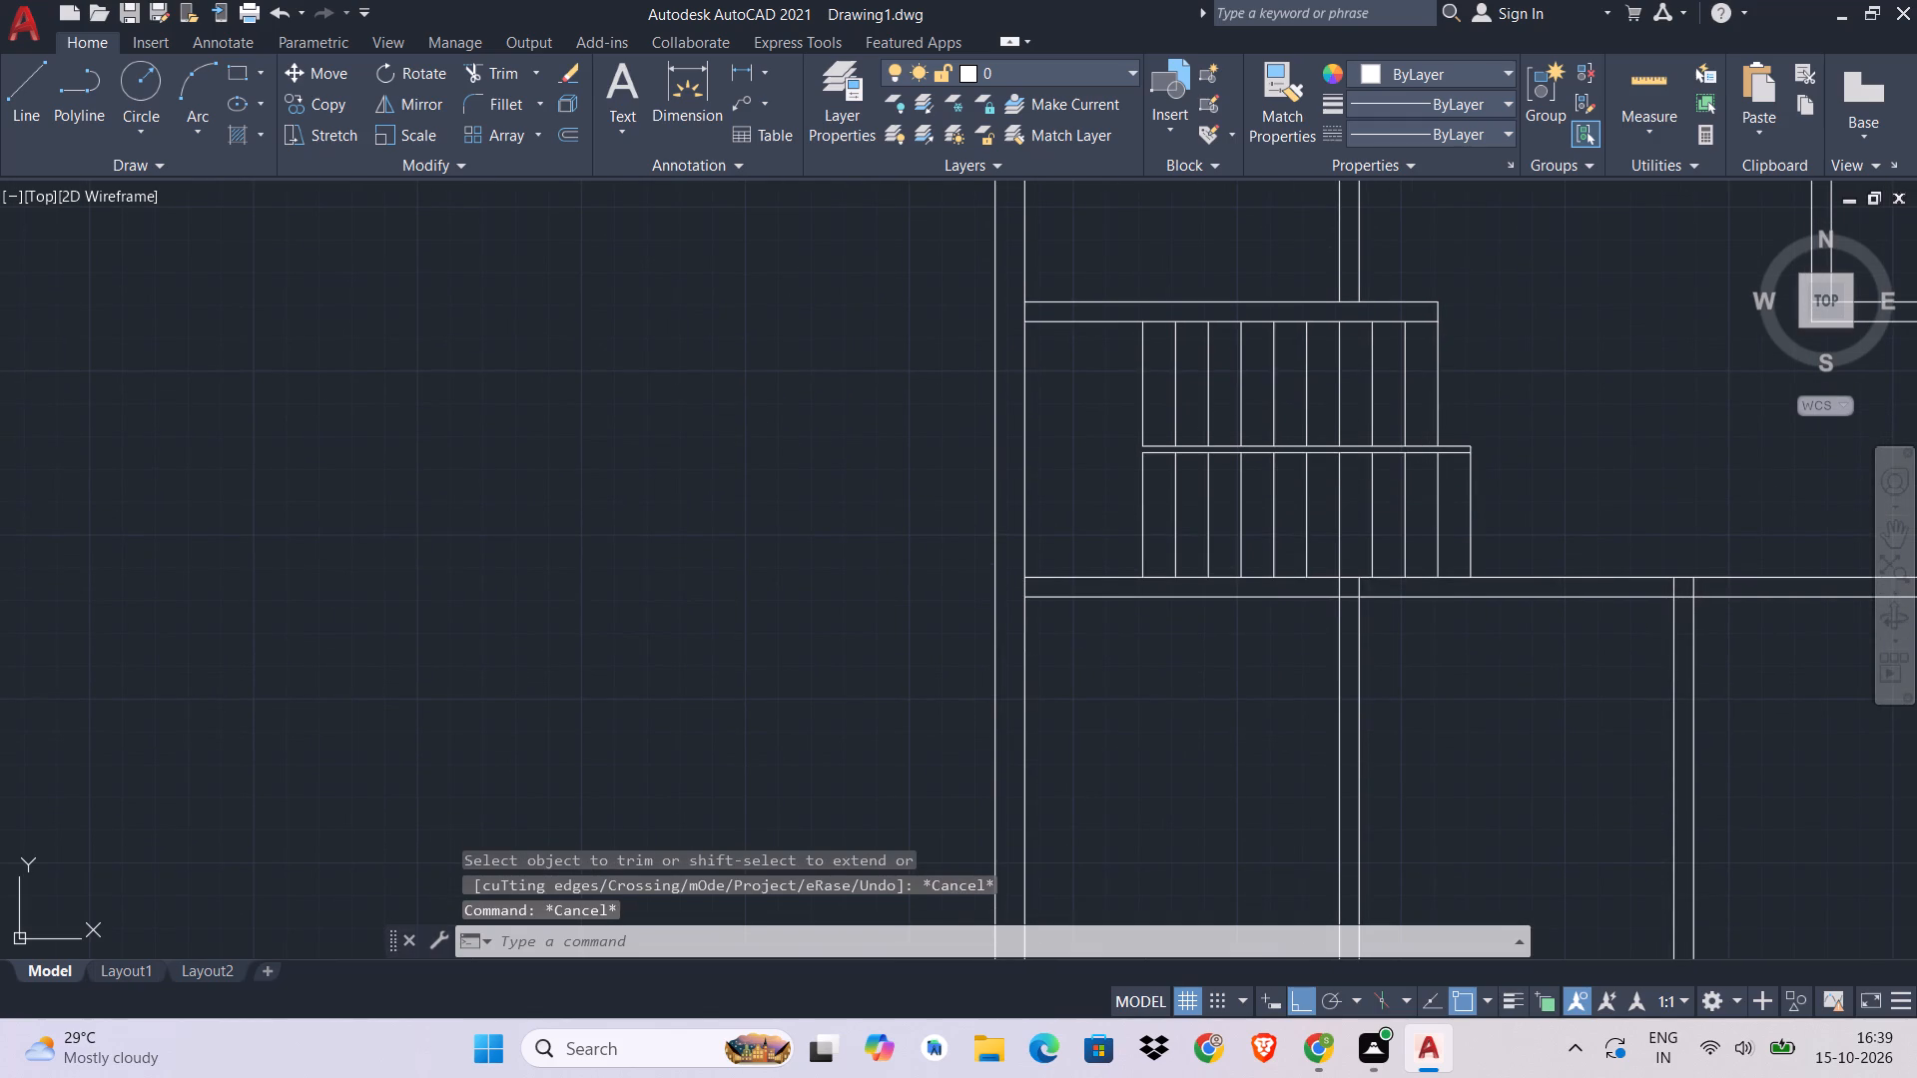
Draw a U-shaped direction line from the lower flight to the landing, up about 3'-3", and back into the upper flight.
{"action": "key", "text": "Escape"}
{"action": "key", "text": "l"}
{"action": "key", "text": "space"}
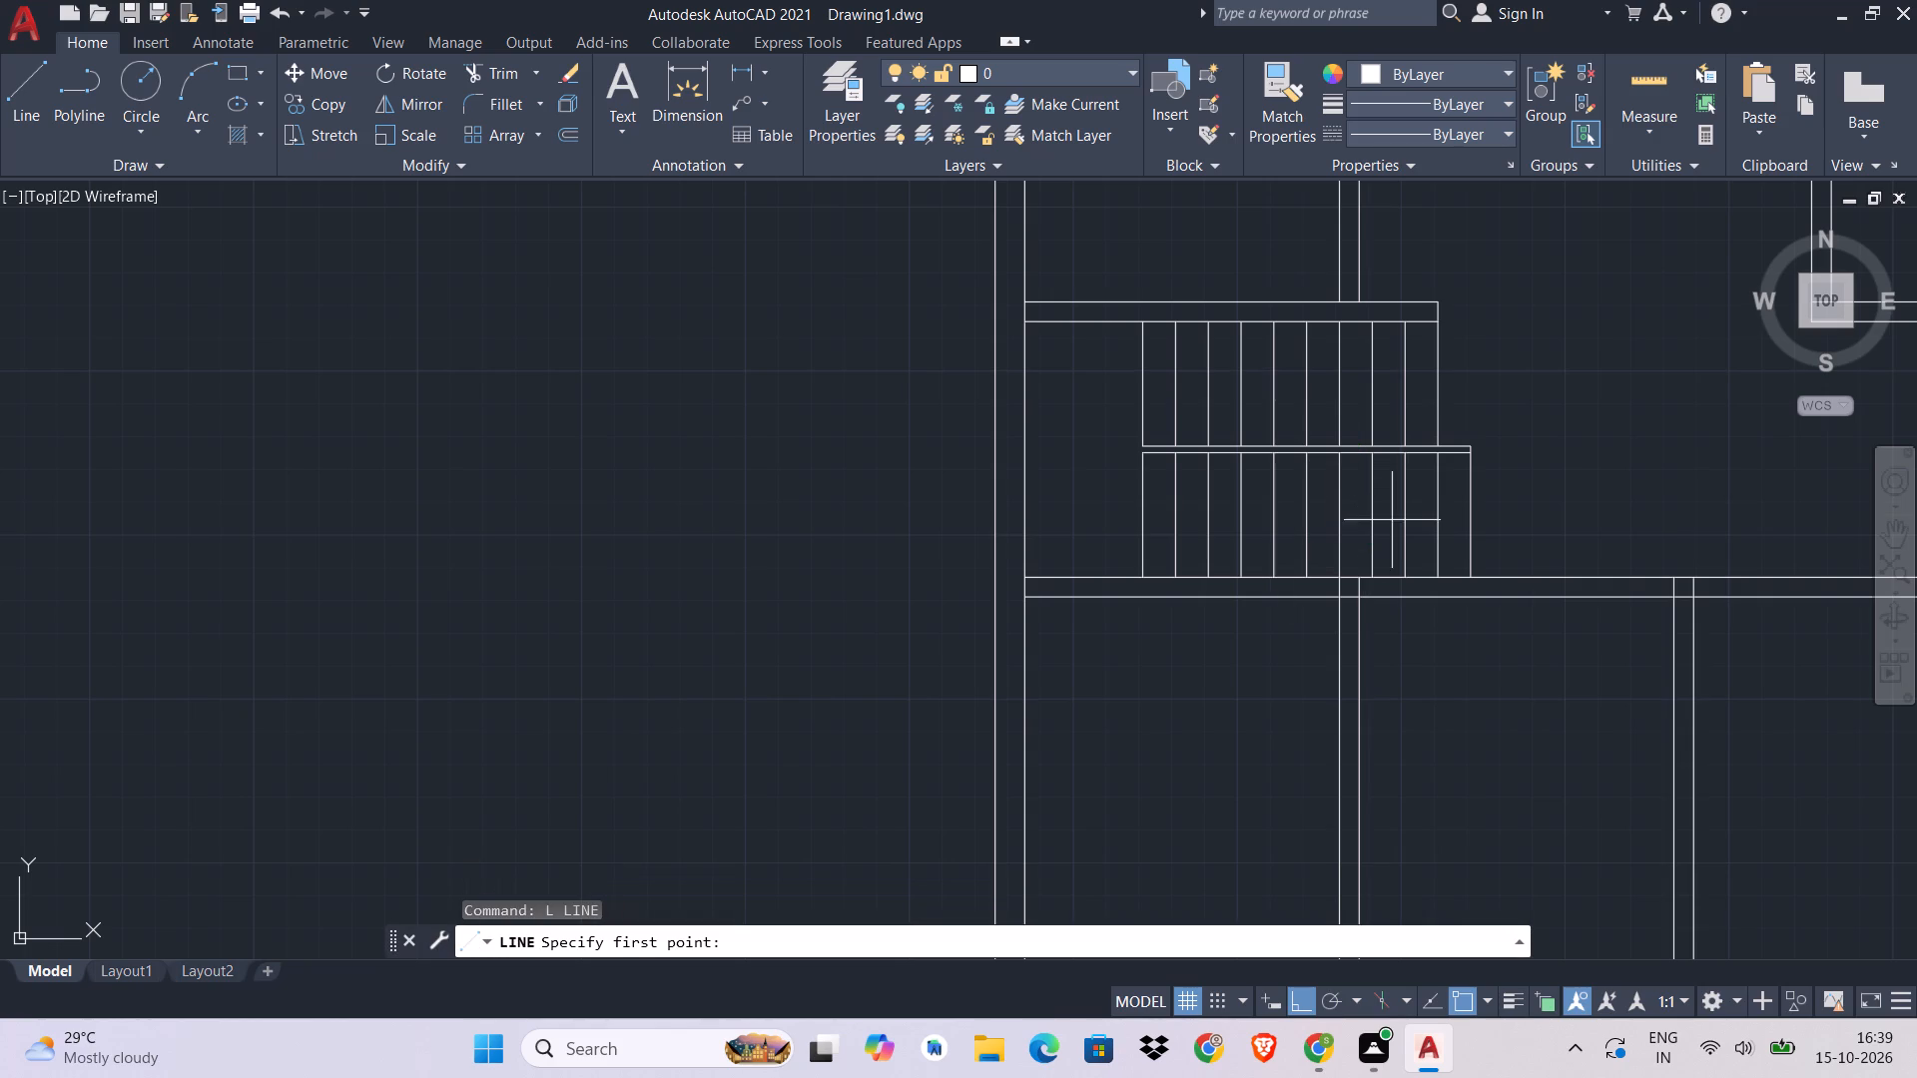
{"action": "left_click", "coordinate": [1381, 516]}
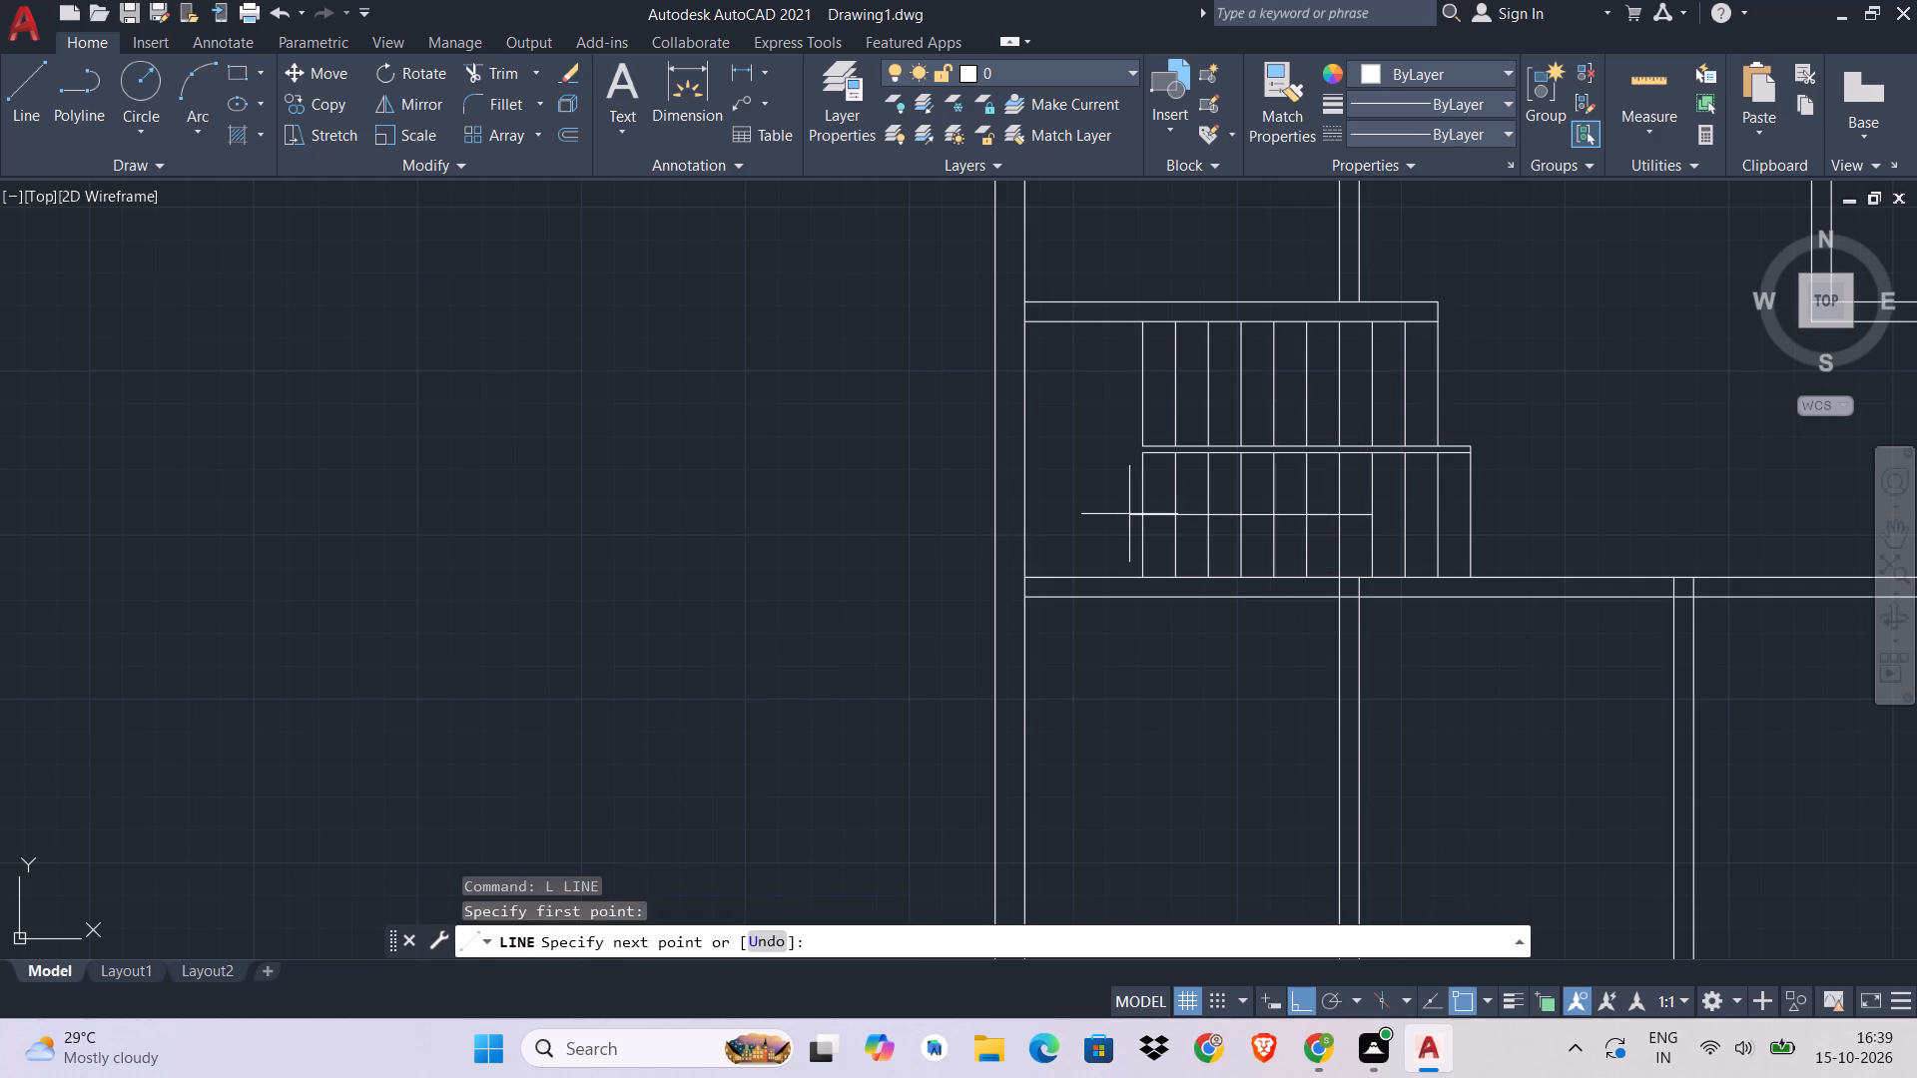
{"action": "left_click", "coordinate": [1097, 514]}
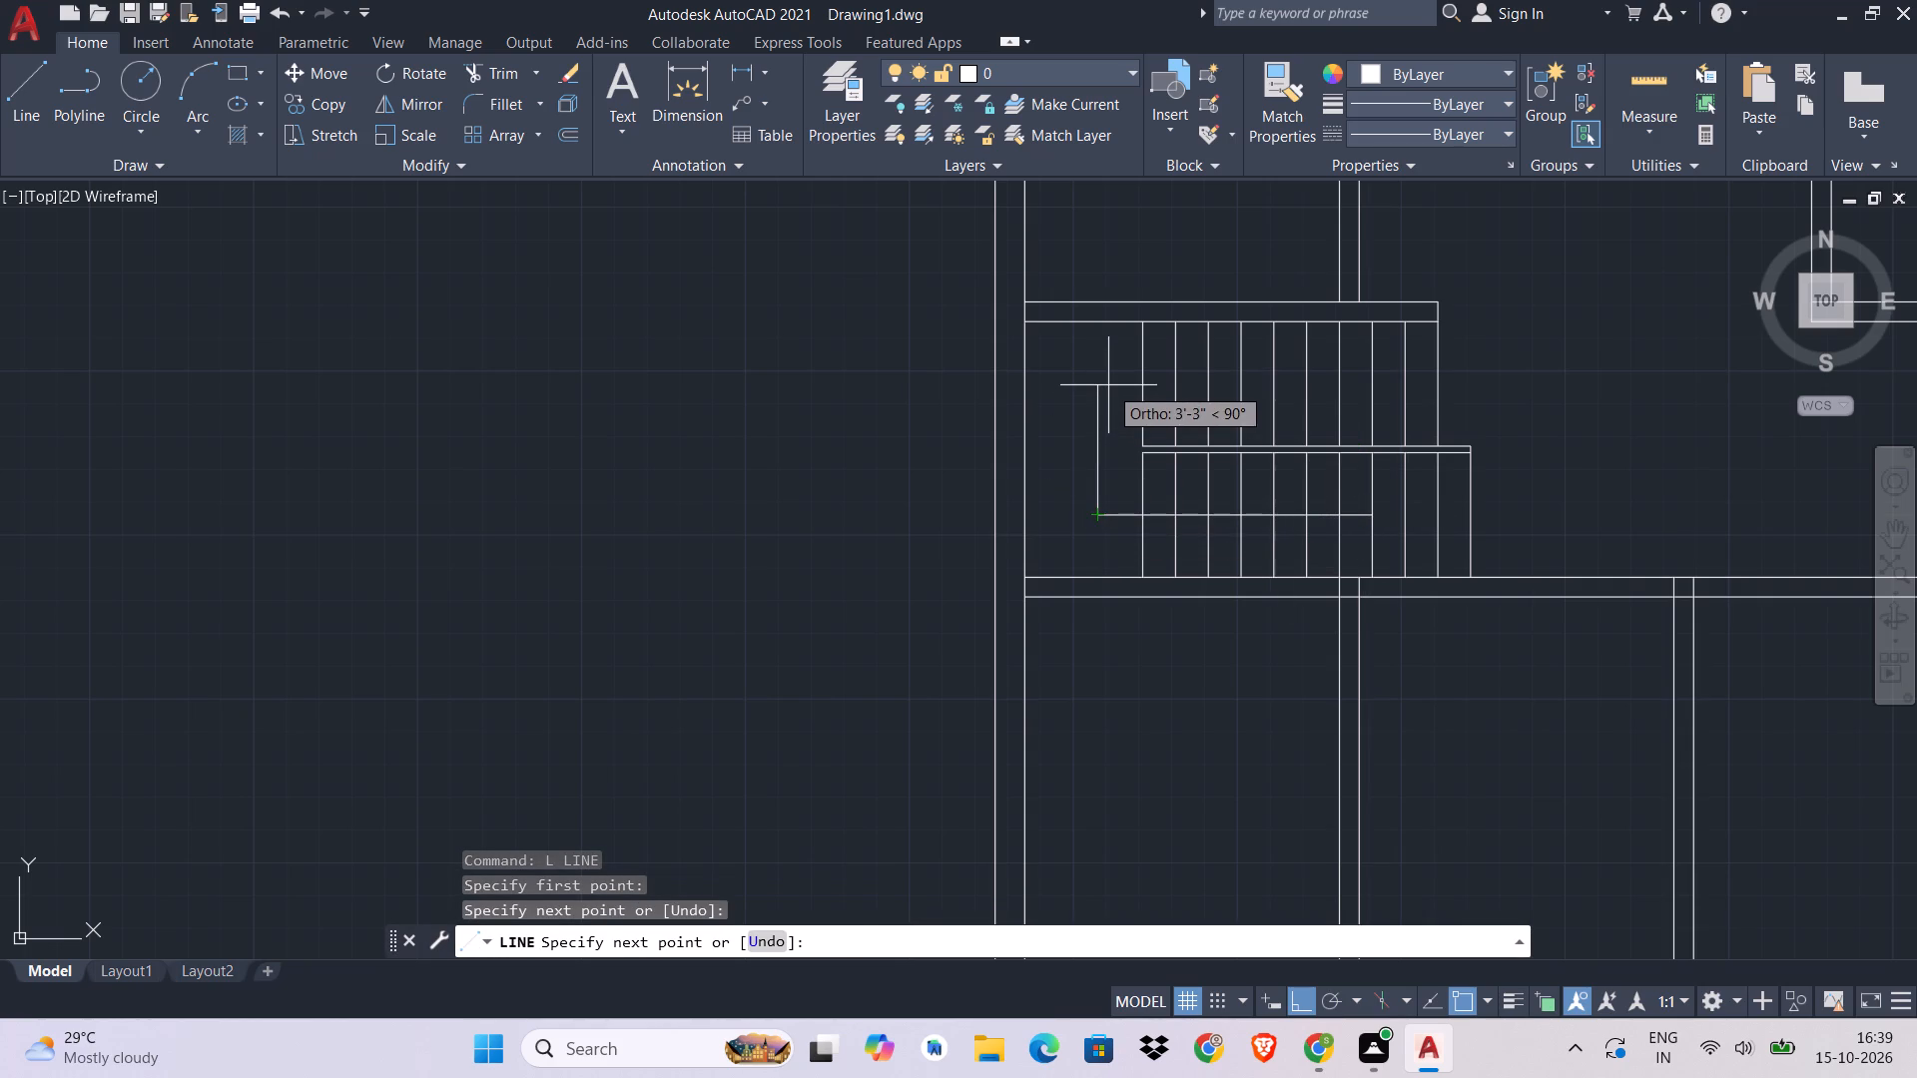
{"action": "left_click", "coordinate": [1108, 385]}
{"action": "key", "text": "Escape"}
{"action": "key", "text": "space"}
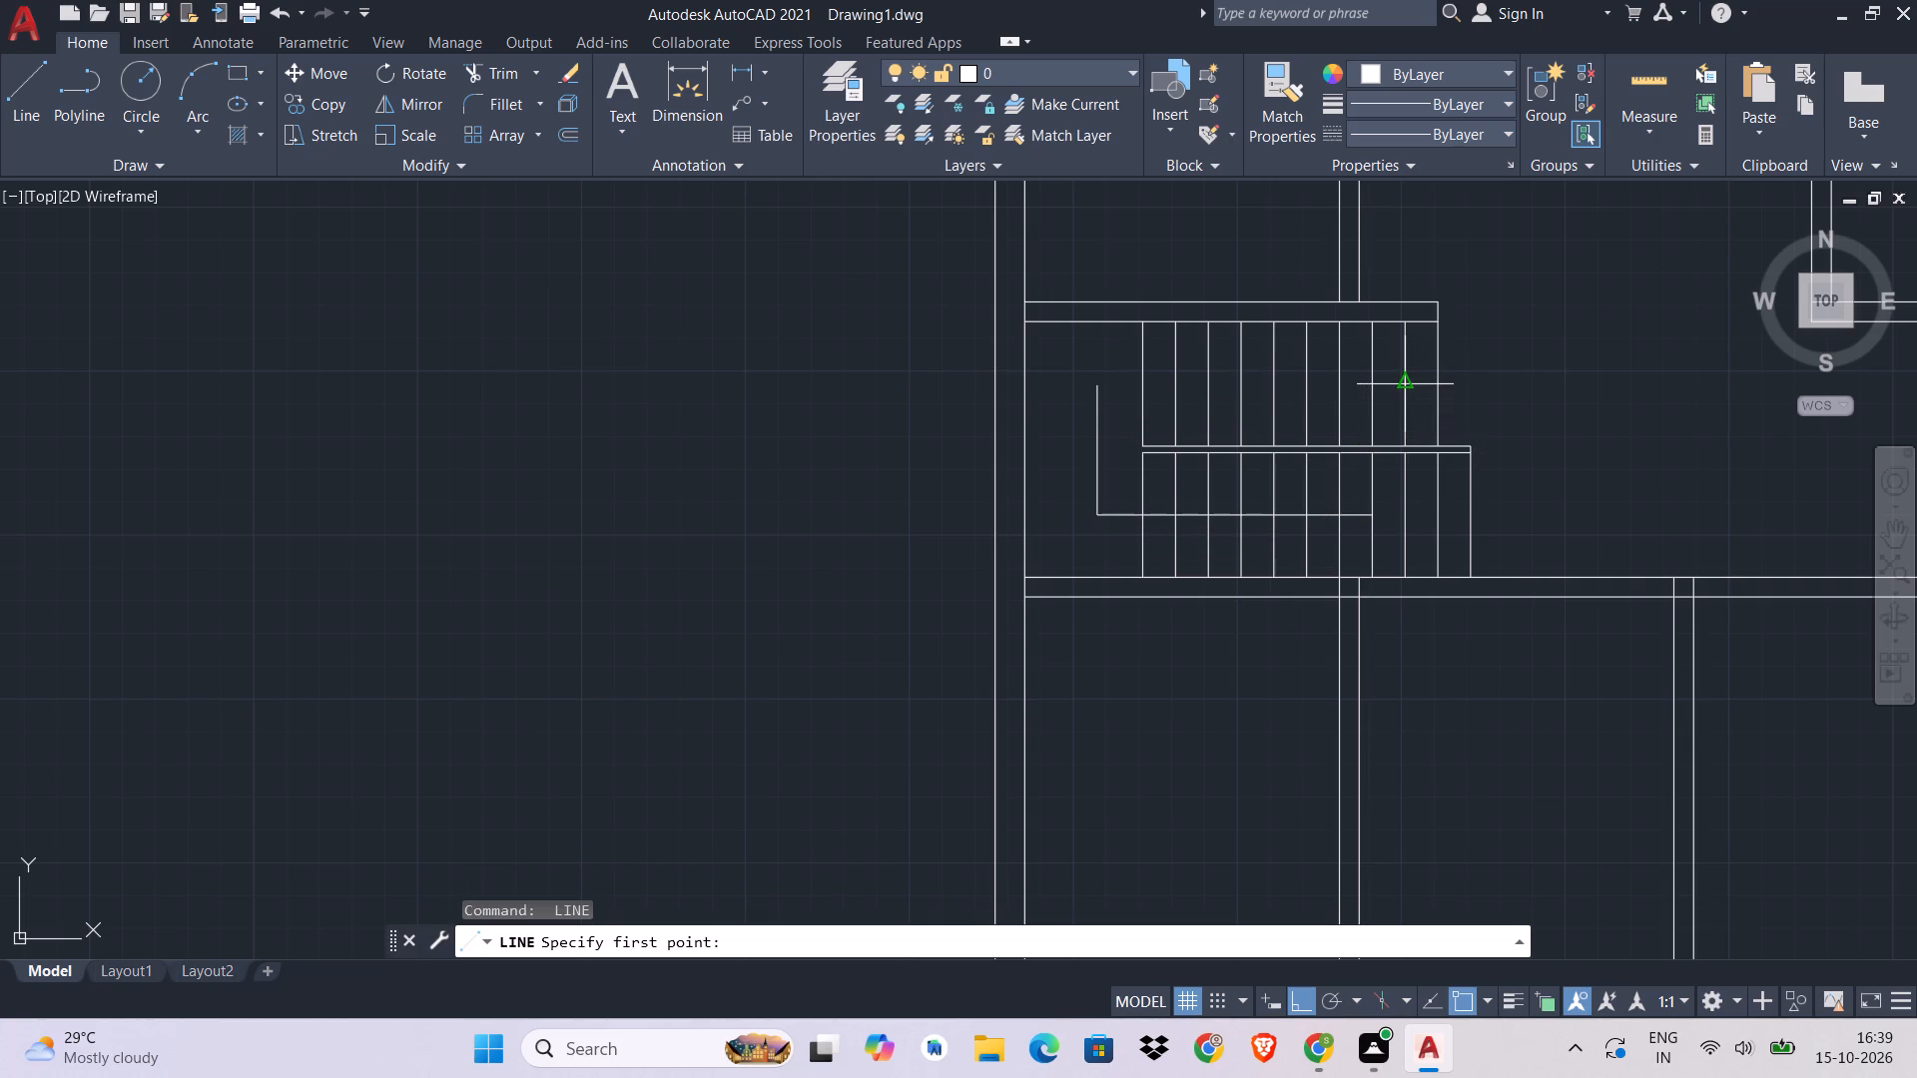
{"action": "left_click", "coordinate": [1279, 385]}
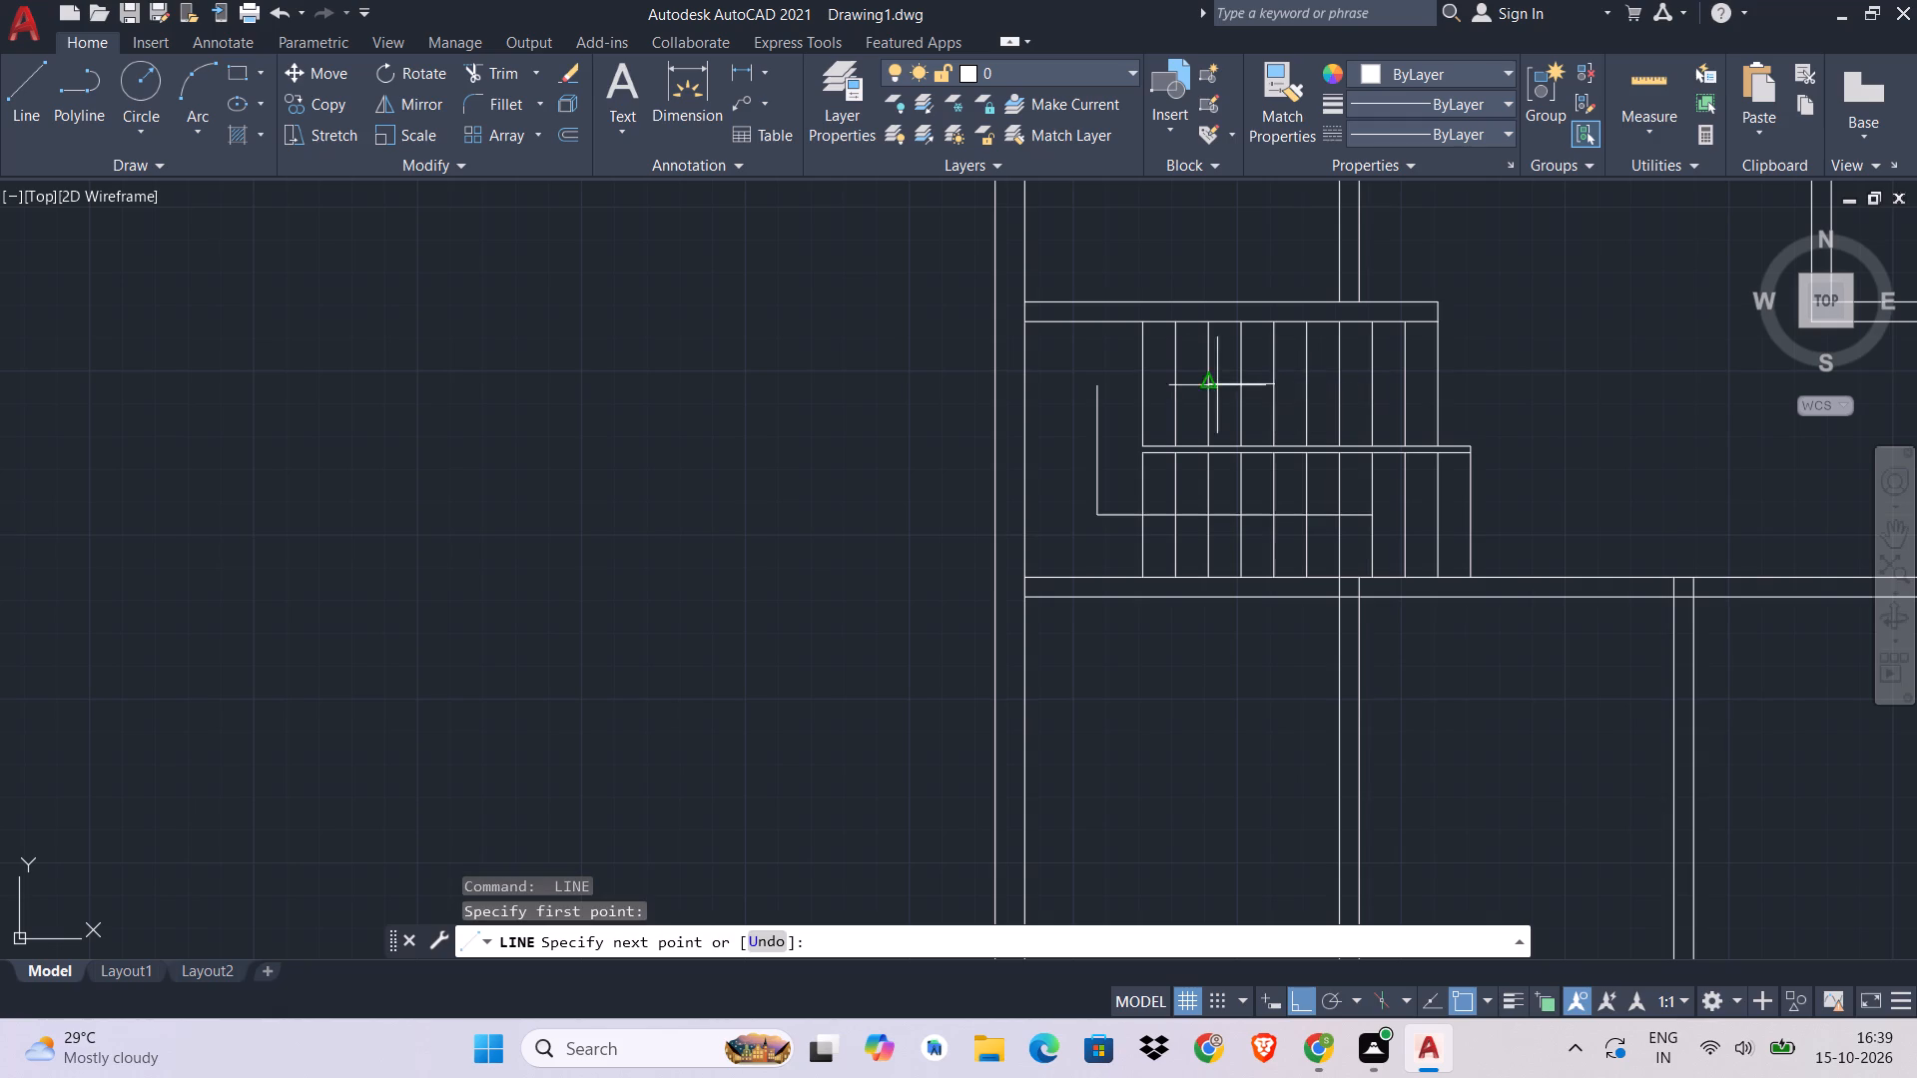
{"action": "left_click", "coordinate": [1100, 385]}
{"action": "key", "text": "Escape"}
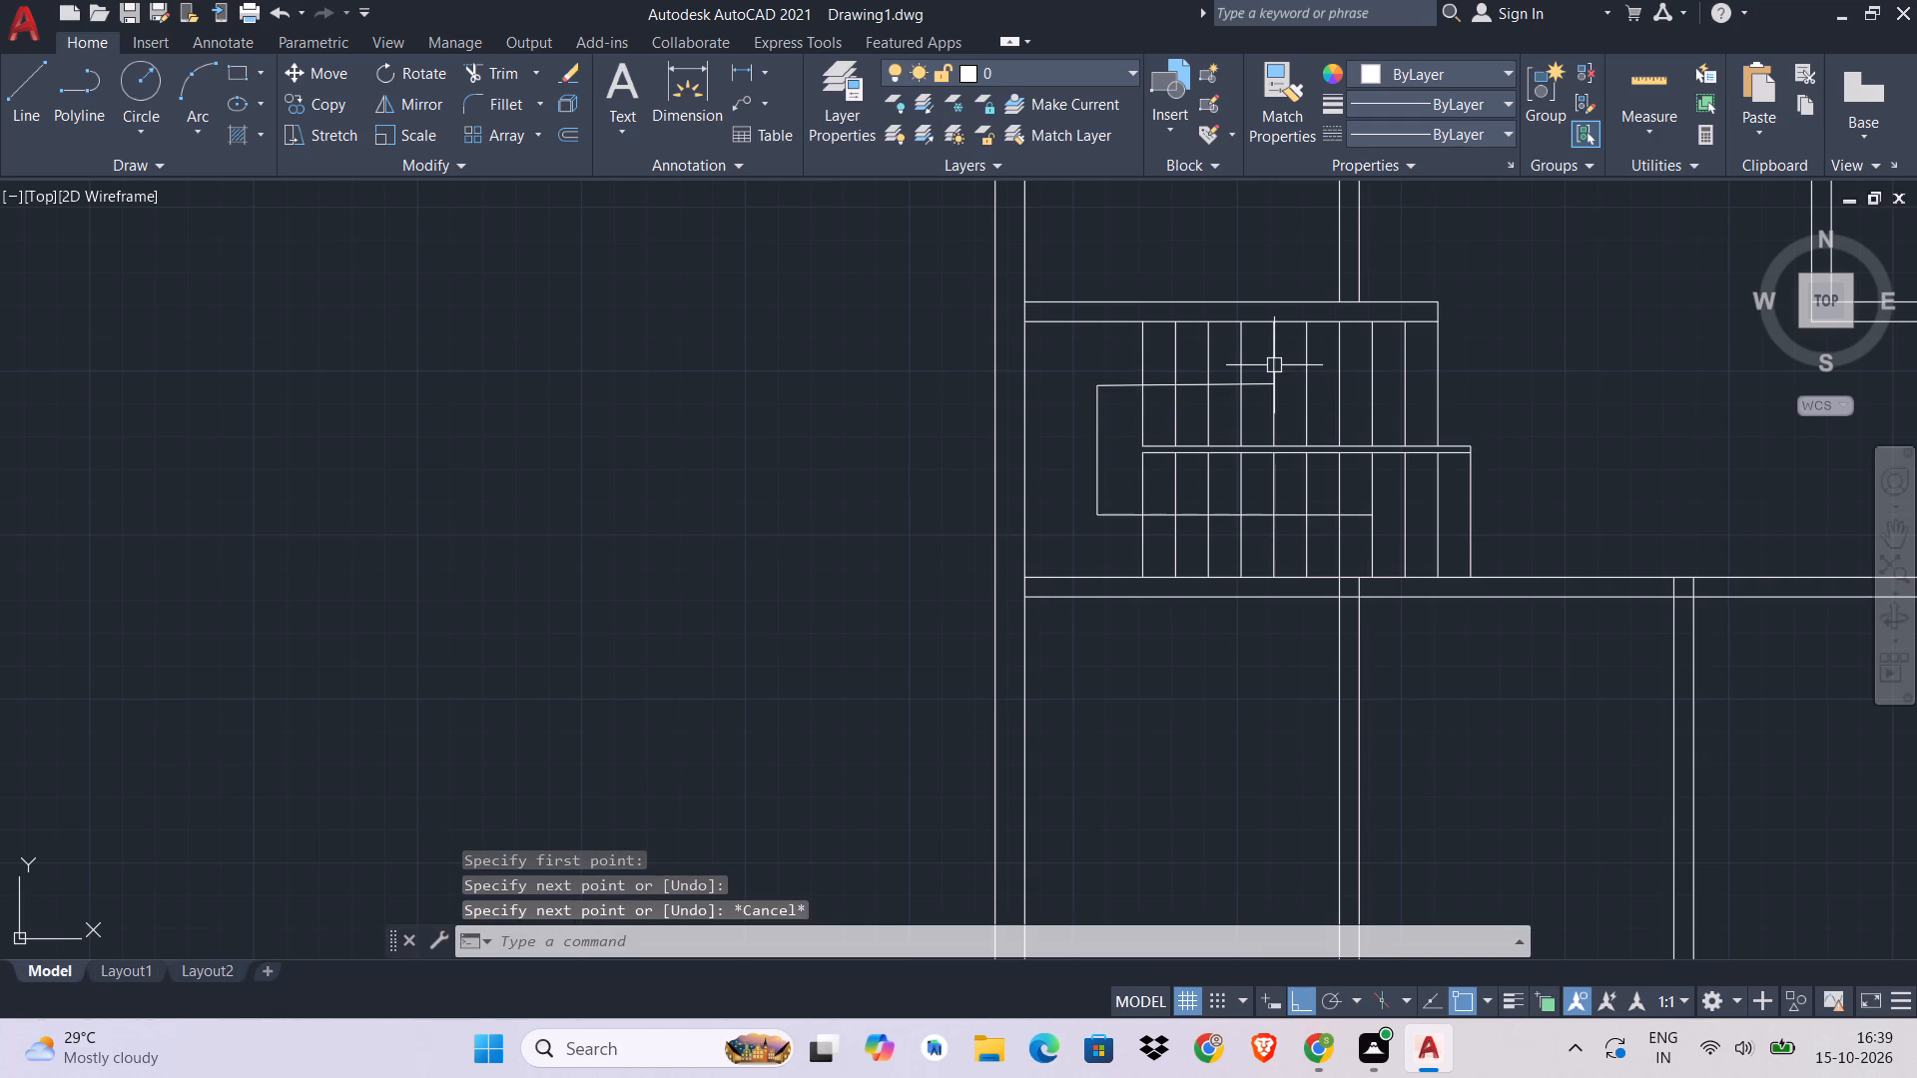
Stretch the free end of the upper direction line slightly to the right, past the tread it ends on.
{"action": "scroll", "coordinate": [1274, 367], "scroll_direction": "up", "scroll_amount": 3}
{"action": "left_click", "coordinate": [1230, 417]}
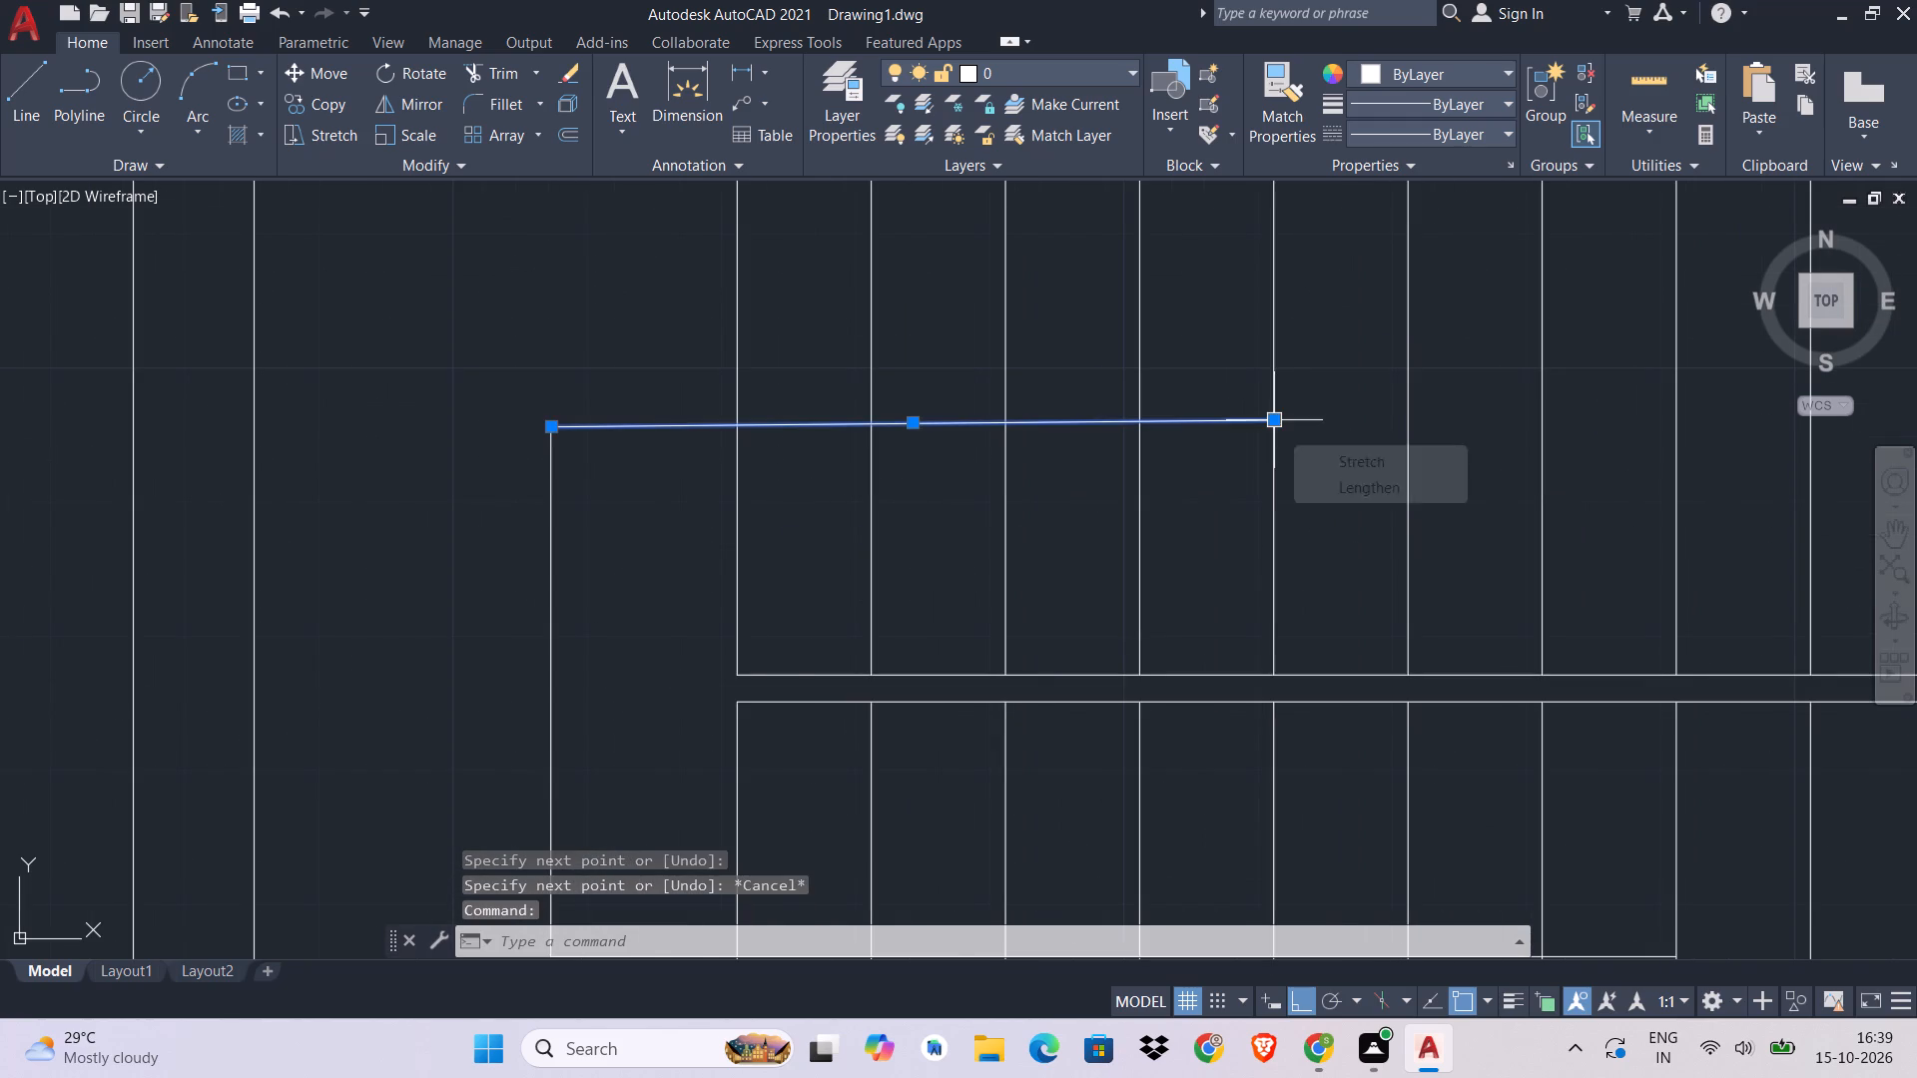
{"action": "left_click", "coordinate": [1276, 424]}
{"action": "left_click", "coordinate": [1310, 424]}
{"action": "key", "text": "Escape"}
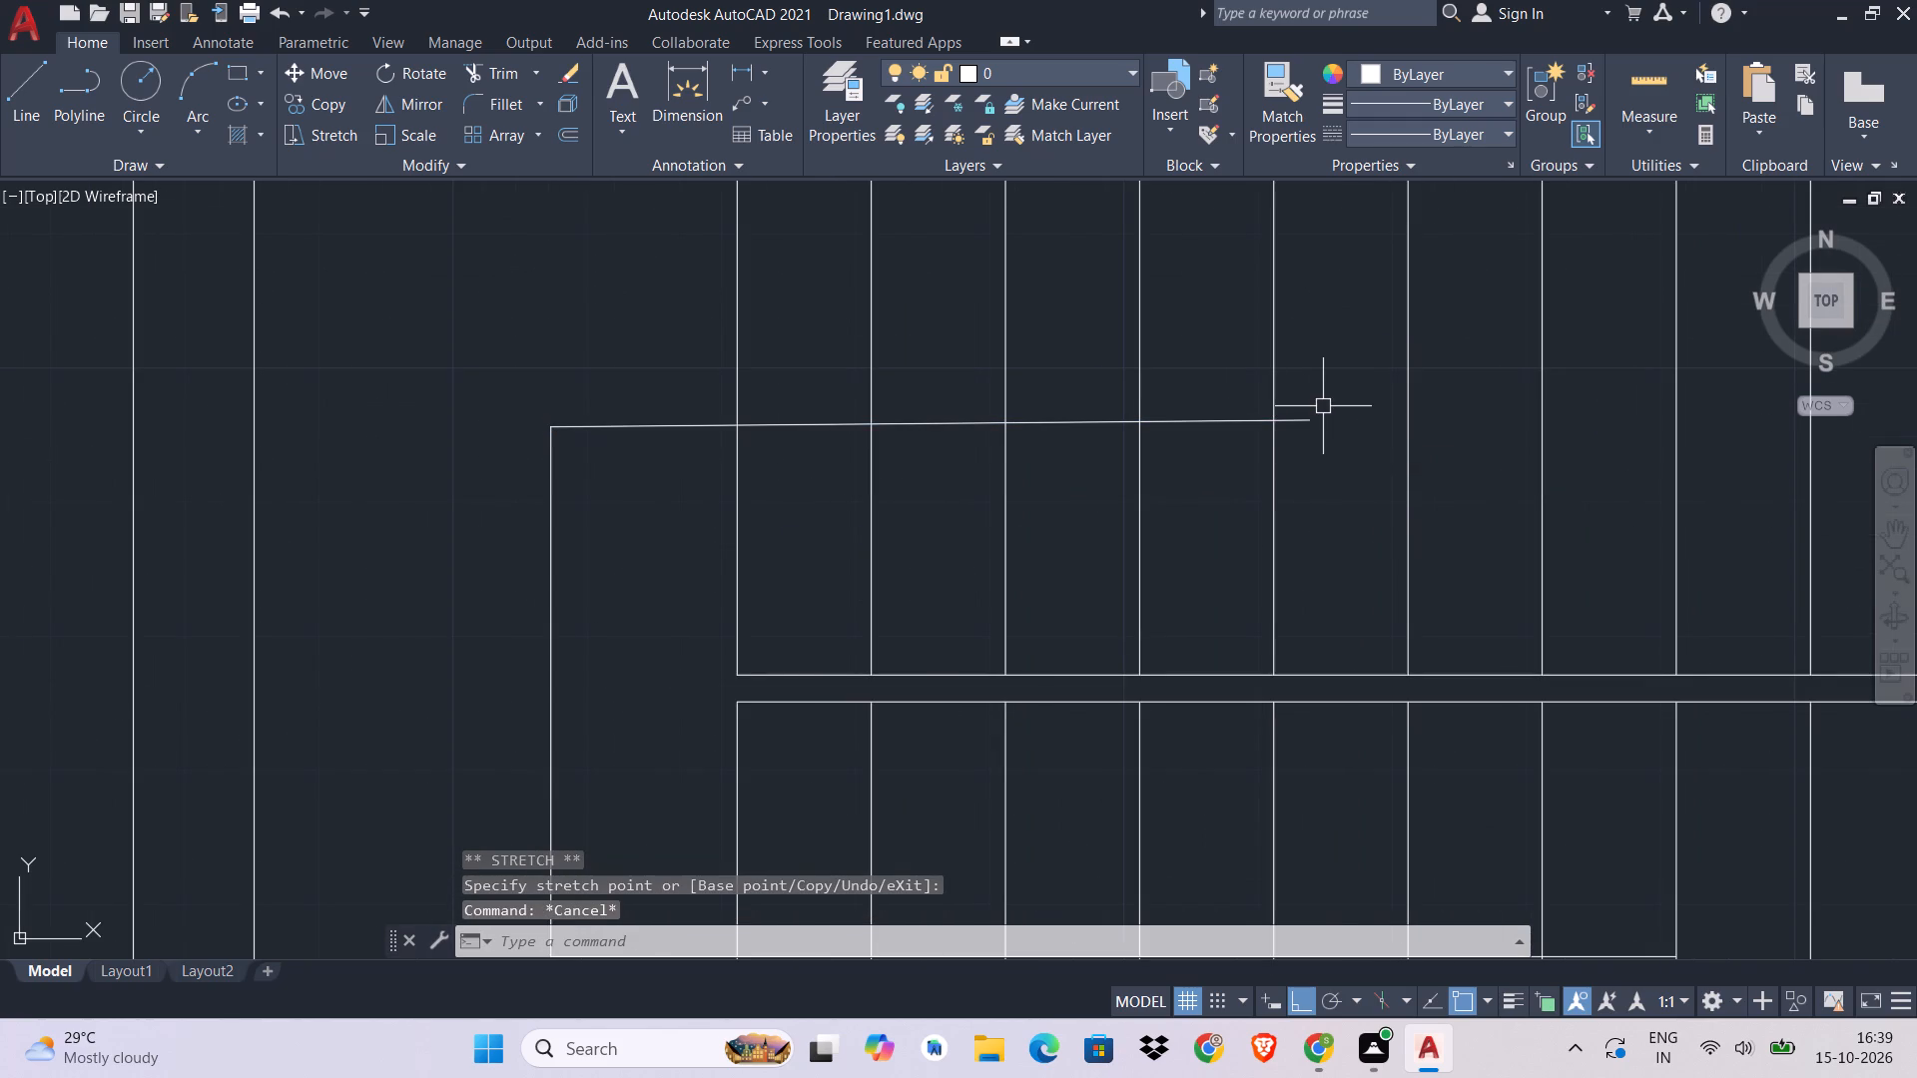
Draw a small rectangle with its upper-left corner at the end of the upper direction line.
{"action": "type", "text": "REC"}
{"action": "key", "text": "space"}
{"action": "left_click", "coordinate": [1316, 421]}
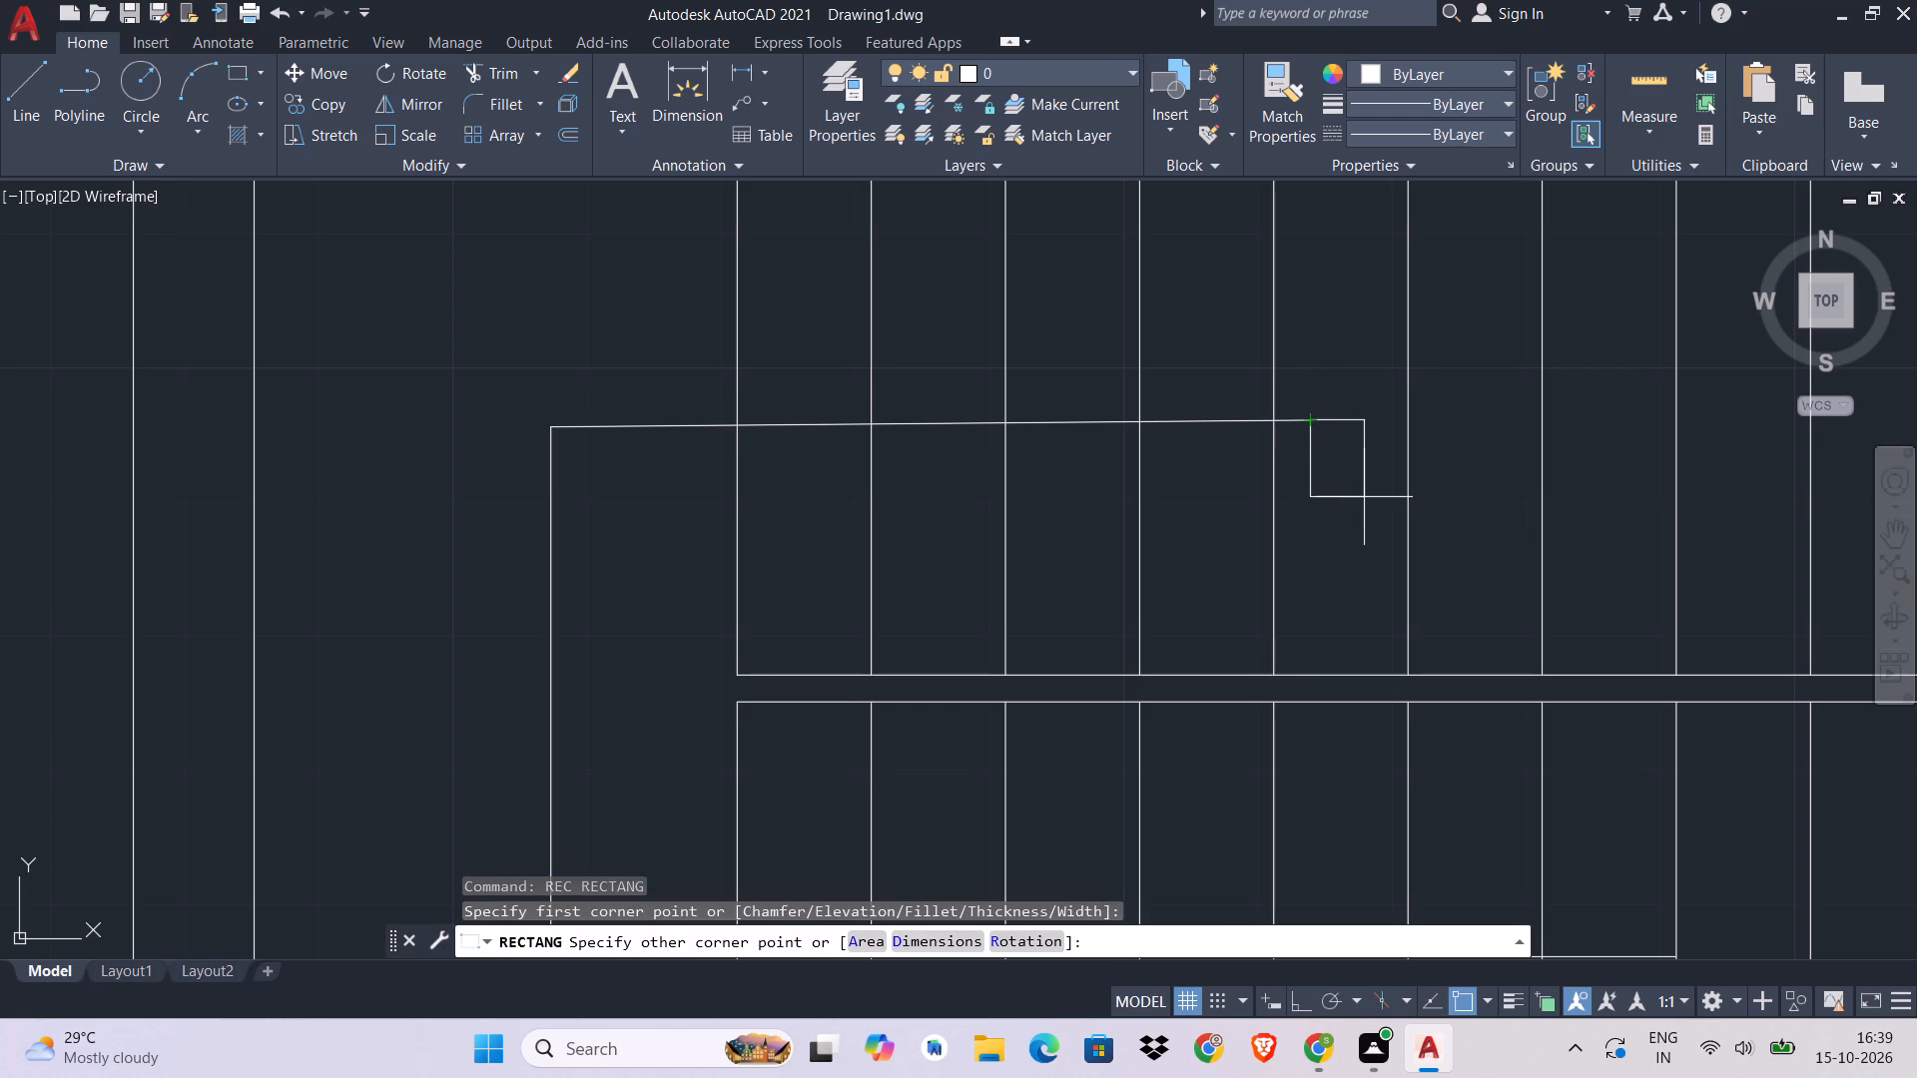
{"action": "left_click", "coordinate": [1378, 494]}
{"action": "key", "text": "Escape"}
Draw two diagonals from the rectangle's left corners meeting at its right side's midpoint to form an arrowhead.
{"action": "key", "text": "l"}
{"action": "key", "text": "space"}
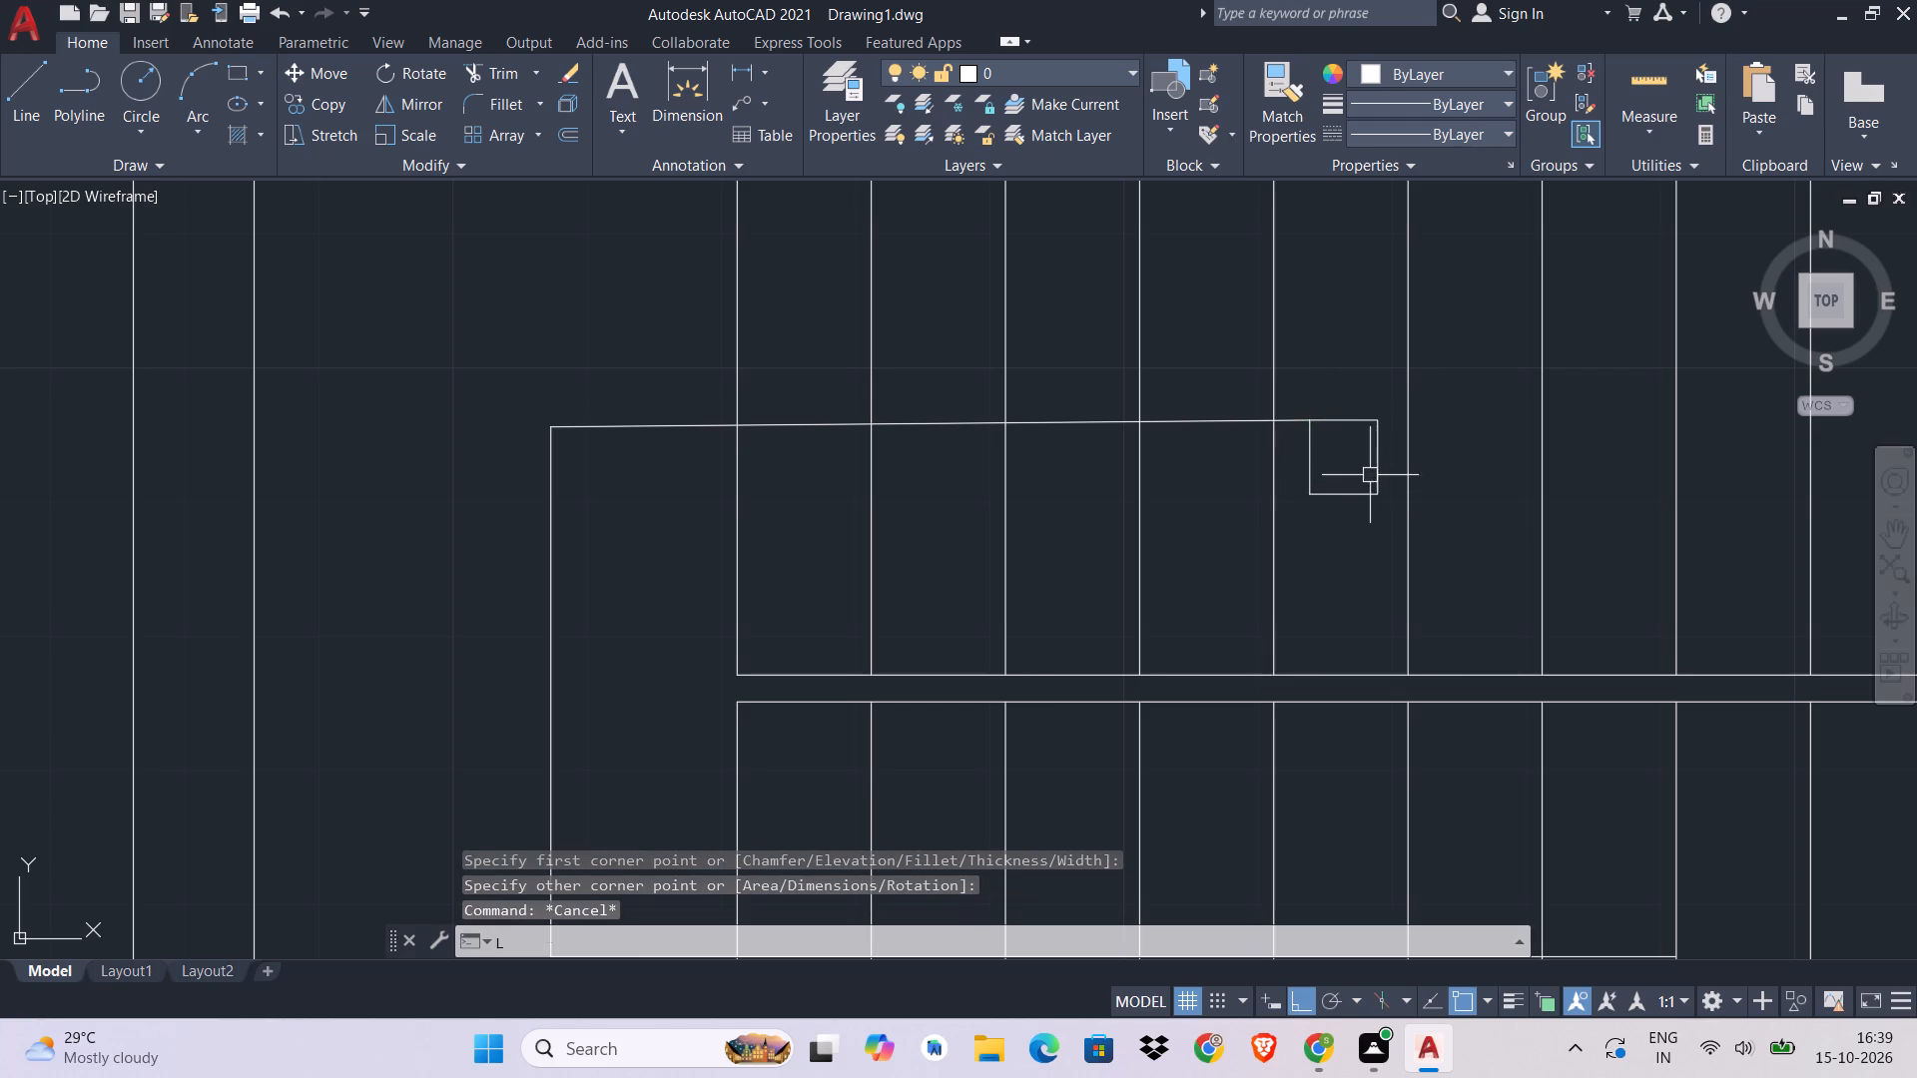
{"action": "left_click", "coordinate": [1305, 420]}
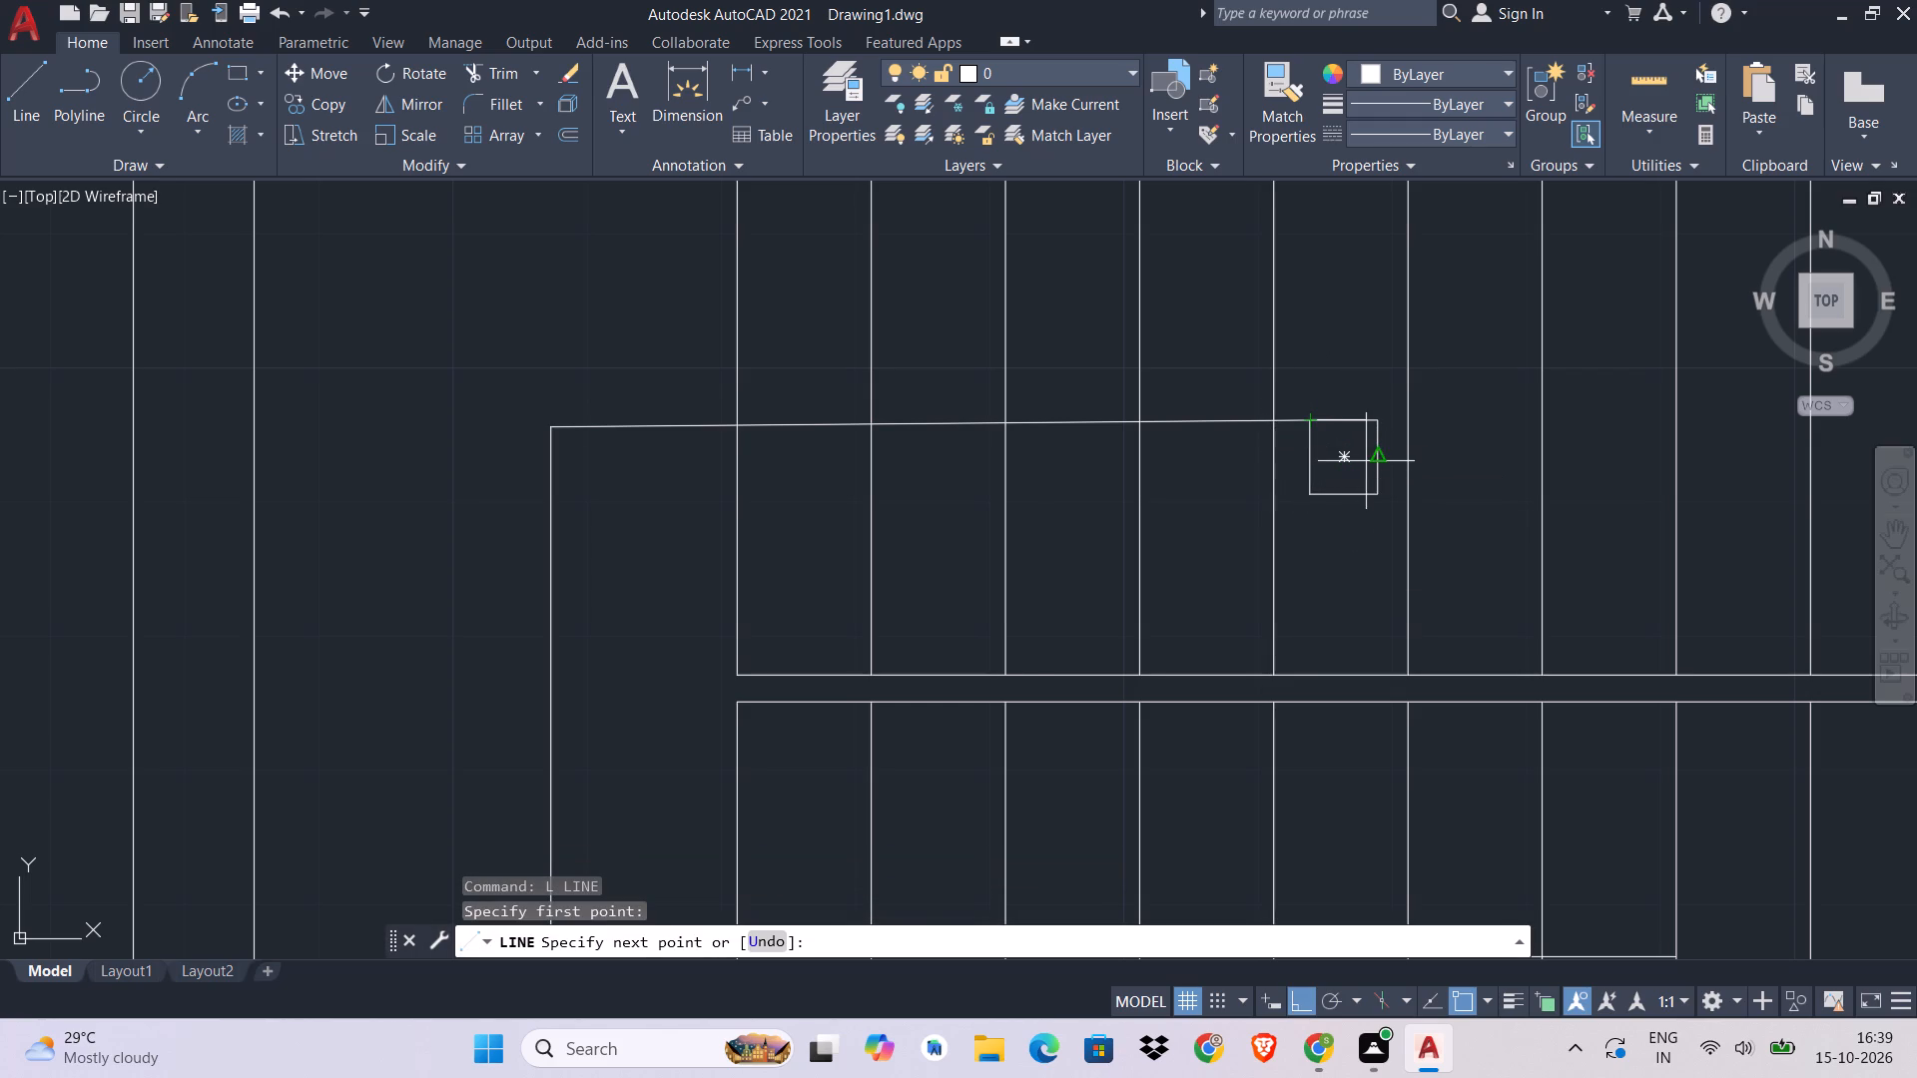
{"action": "left_click", "coordinate": [1366, 460]}
{"action": "left_click", "coordinate": [1312, 495]}
{"action": "key", "text": "Escape"}
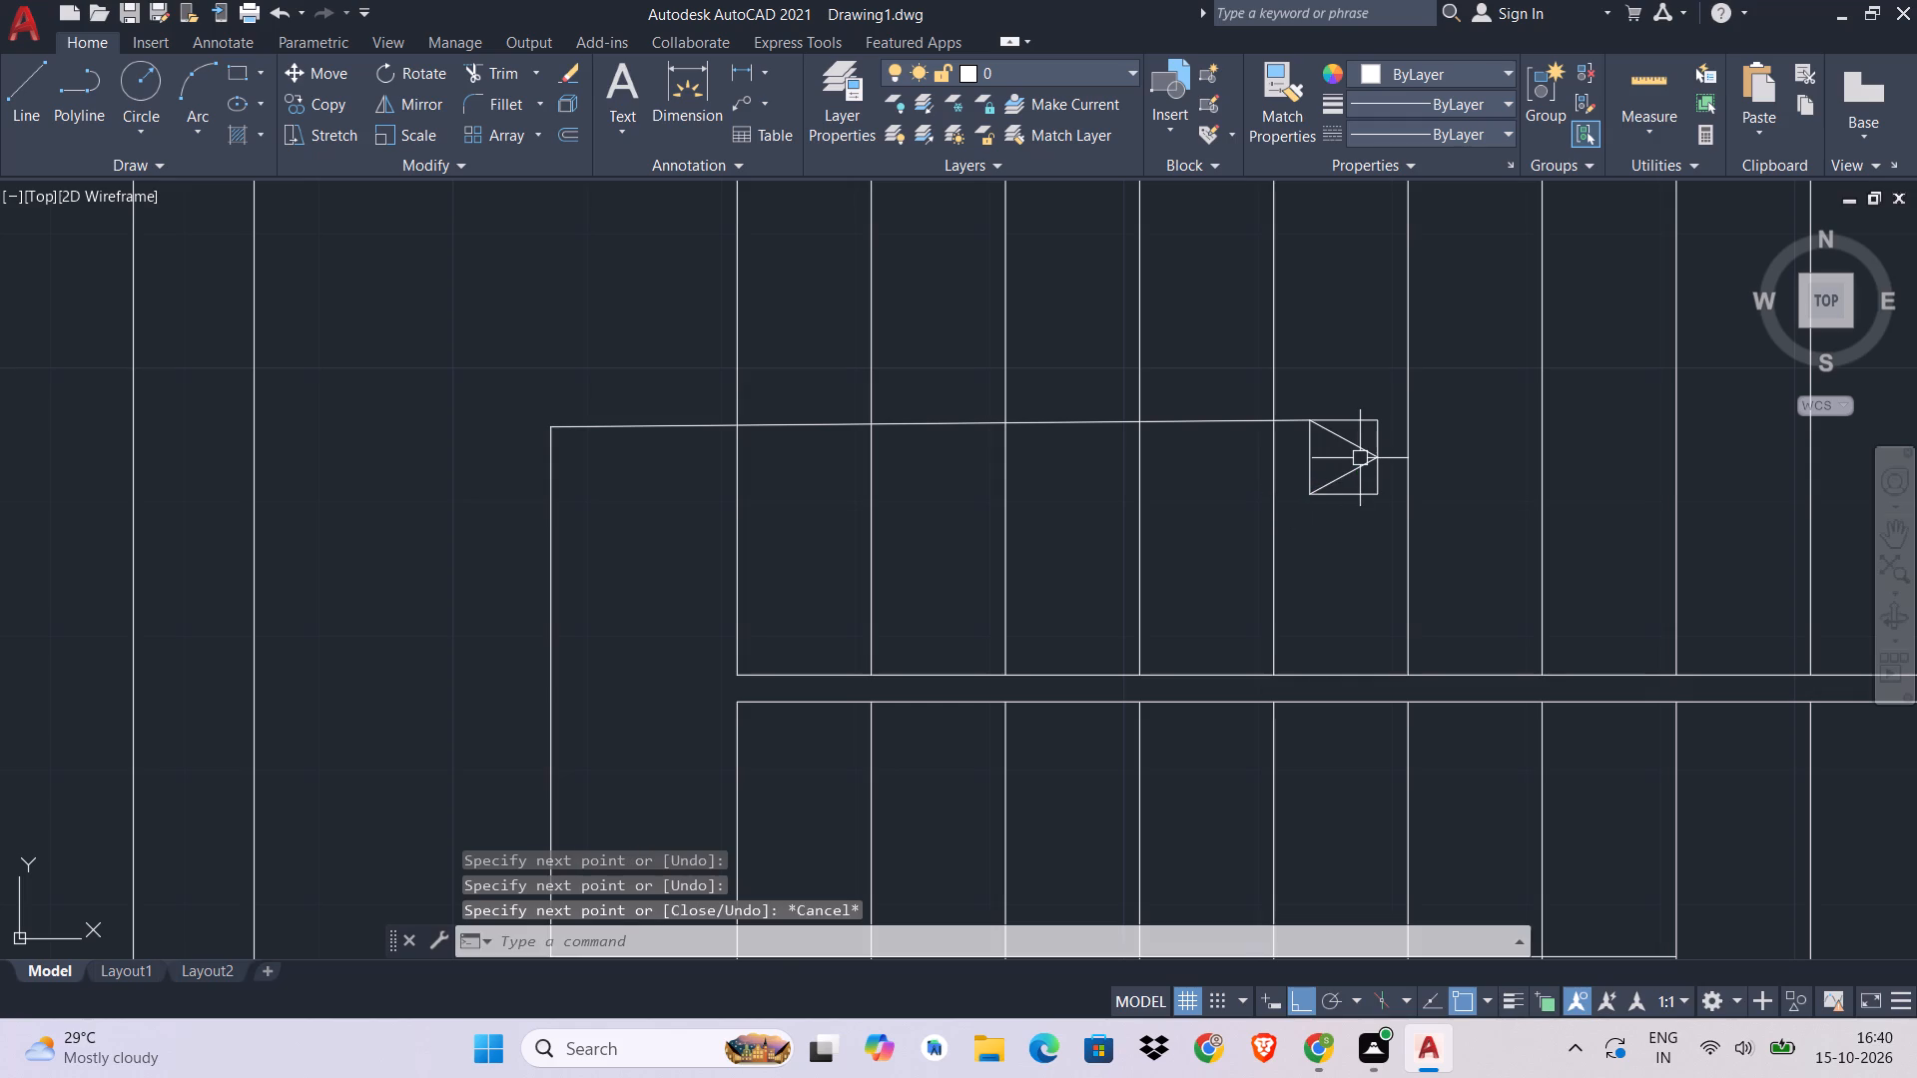
Trim the rectangle's top, bottom and right edges, leaving only the triangular arrowhead.
{"action": "type", "text": "TR"}
{"action": "key", "text": "space"}
{"action": "left_click", "coordinate": [1369, 418]}
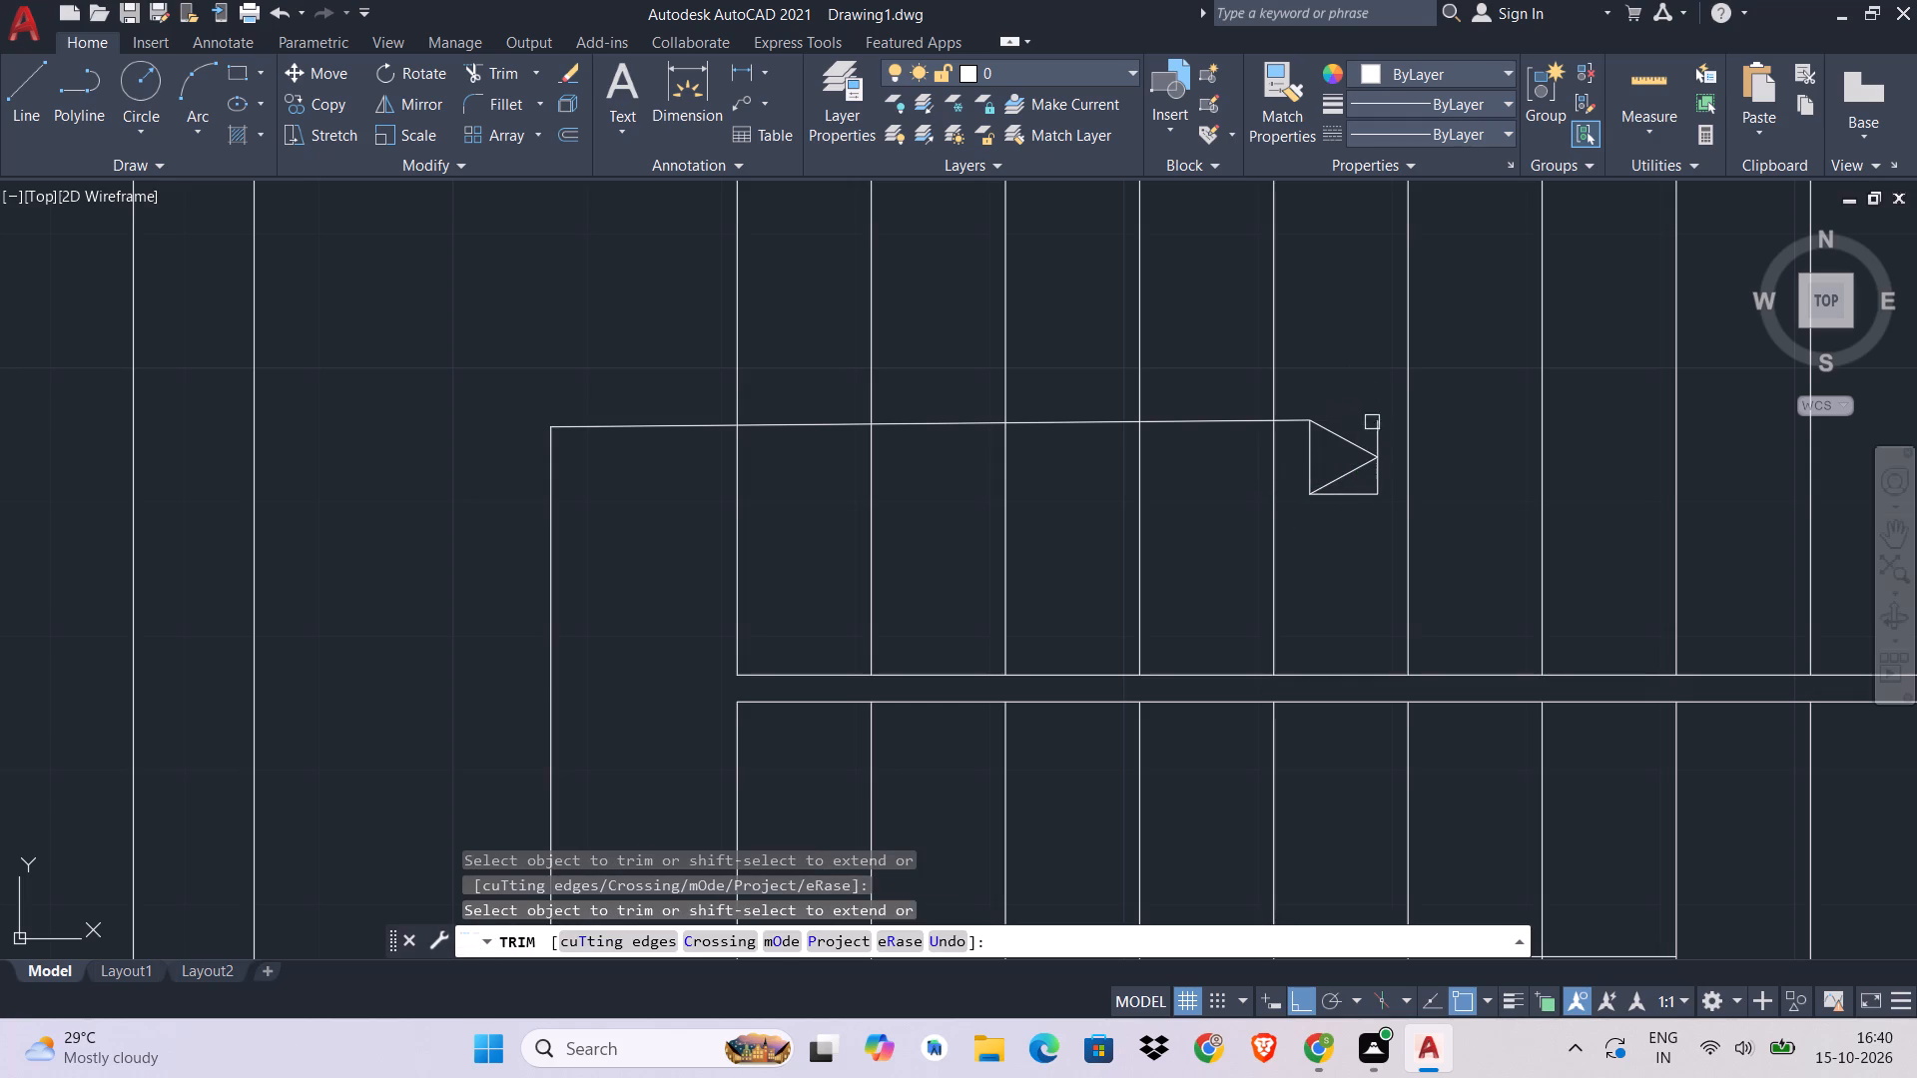
{"action": "left_click", "coordinate": [1377, 429]}
{"action": "left_click", "coordinate": [1377, 500]}
{"action": "left_click", "coordinate": [1379, 489]}
{"action": "key", "text": "Escape"}
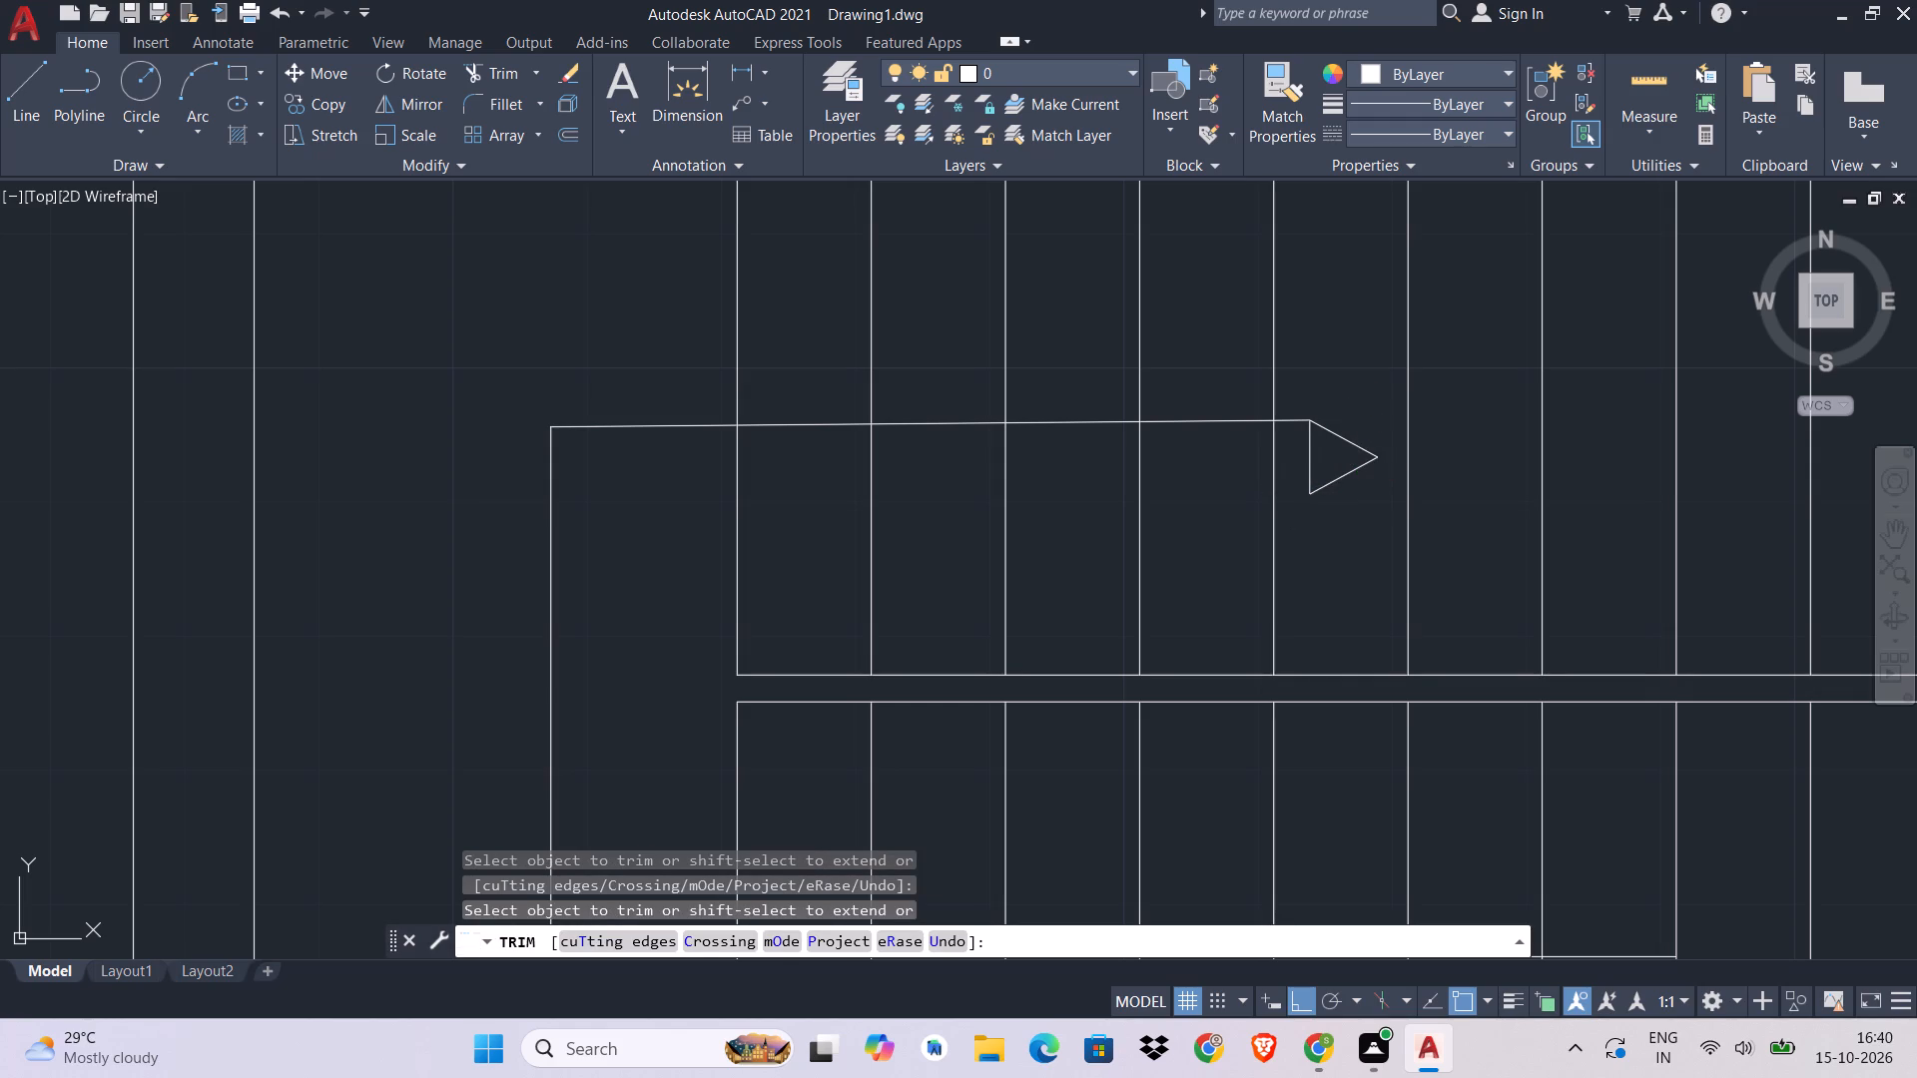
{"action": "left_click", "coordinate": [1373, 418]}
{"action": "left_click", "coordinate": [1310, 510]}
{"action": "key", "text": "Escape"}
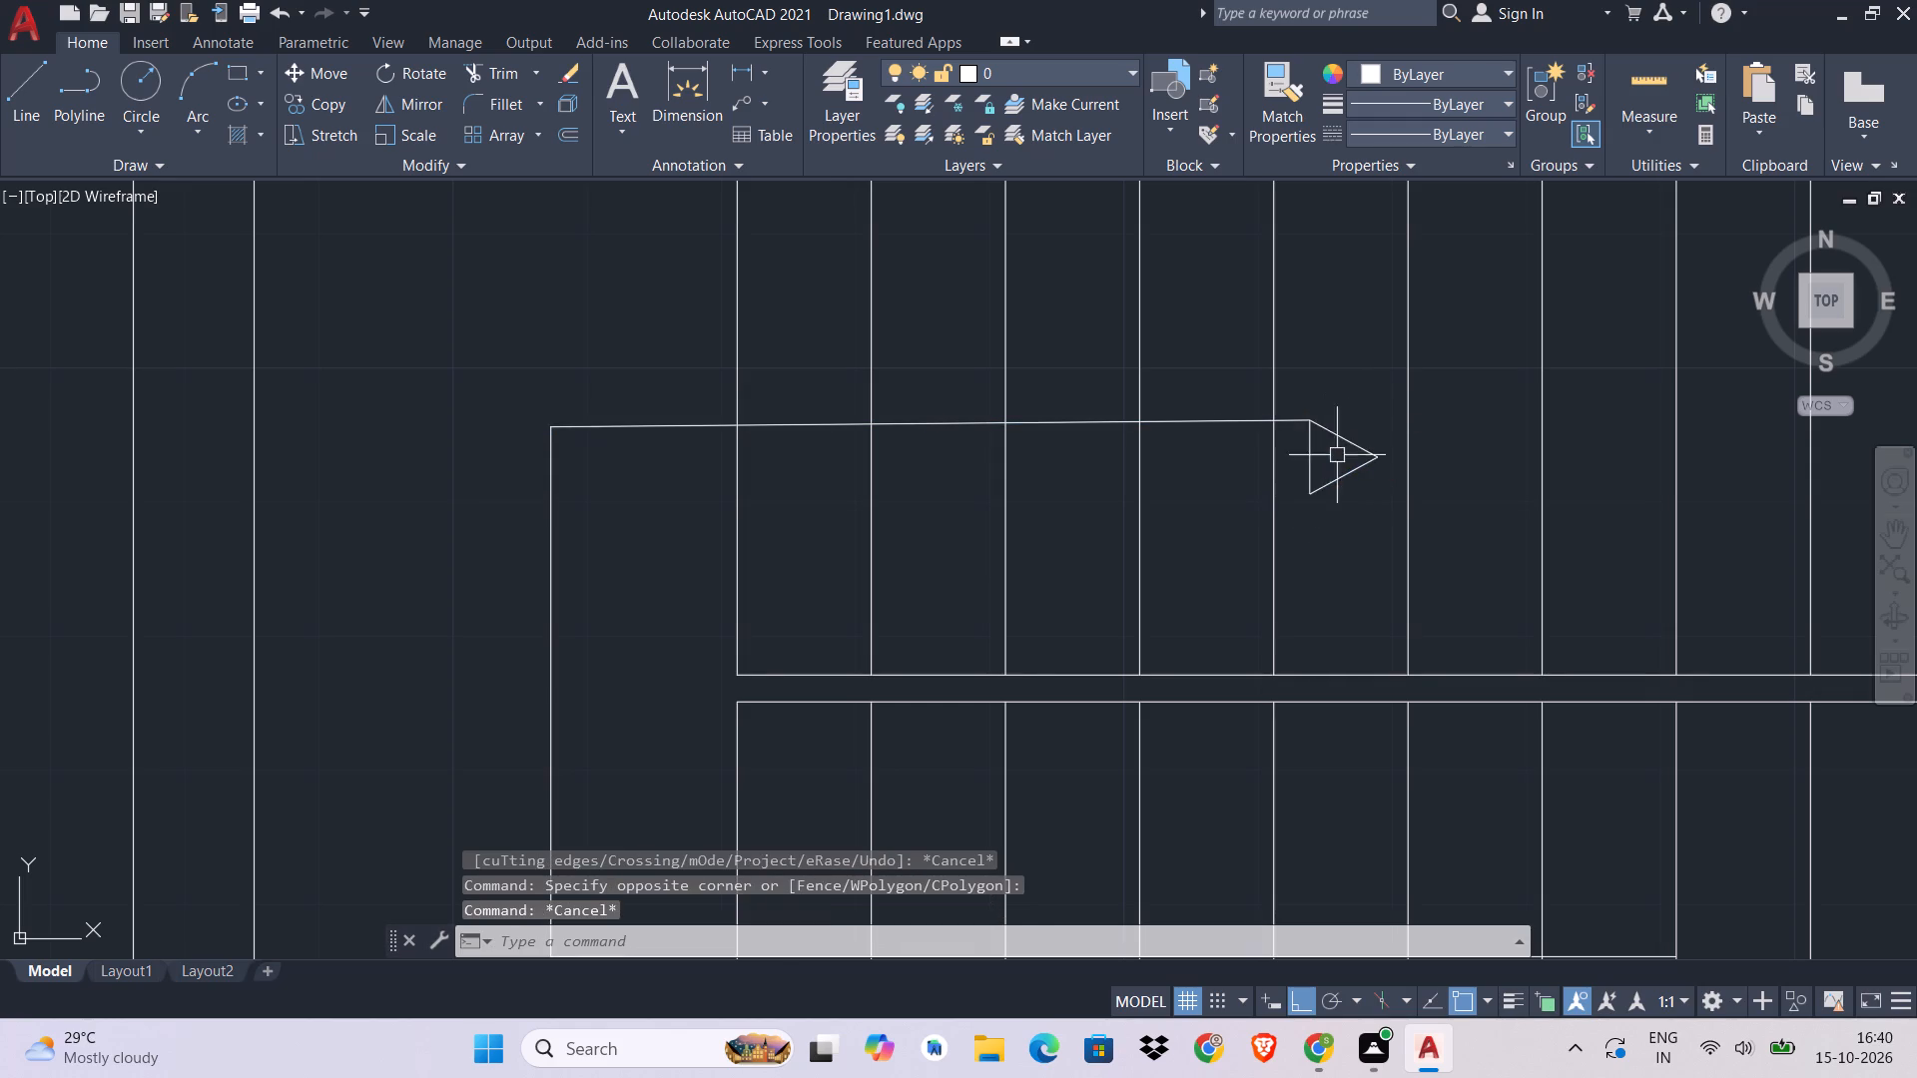
Move the arrowhead triangle up so the midpoint of its vertical side sits on the direction line's end.
{"action": "scroll", "coordinate": [1339, 494], "scroll_direction": "up", "scroll_amount": 2}
{"action": "left_click", "coordinate": [1392, 357]}
{"action": "left_click", "coordinate": [1197, 505]}
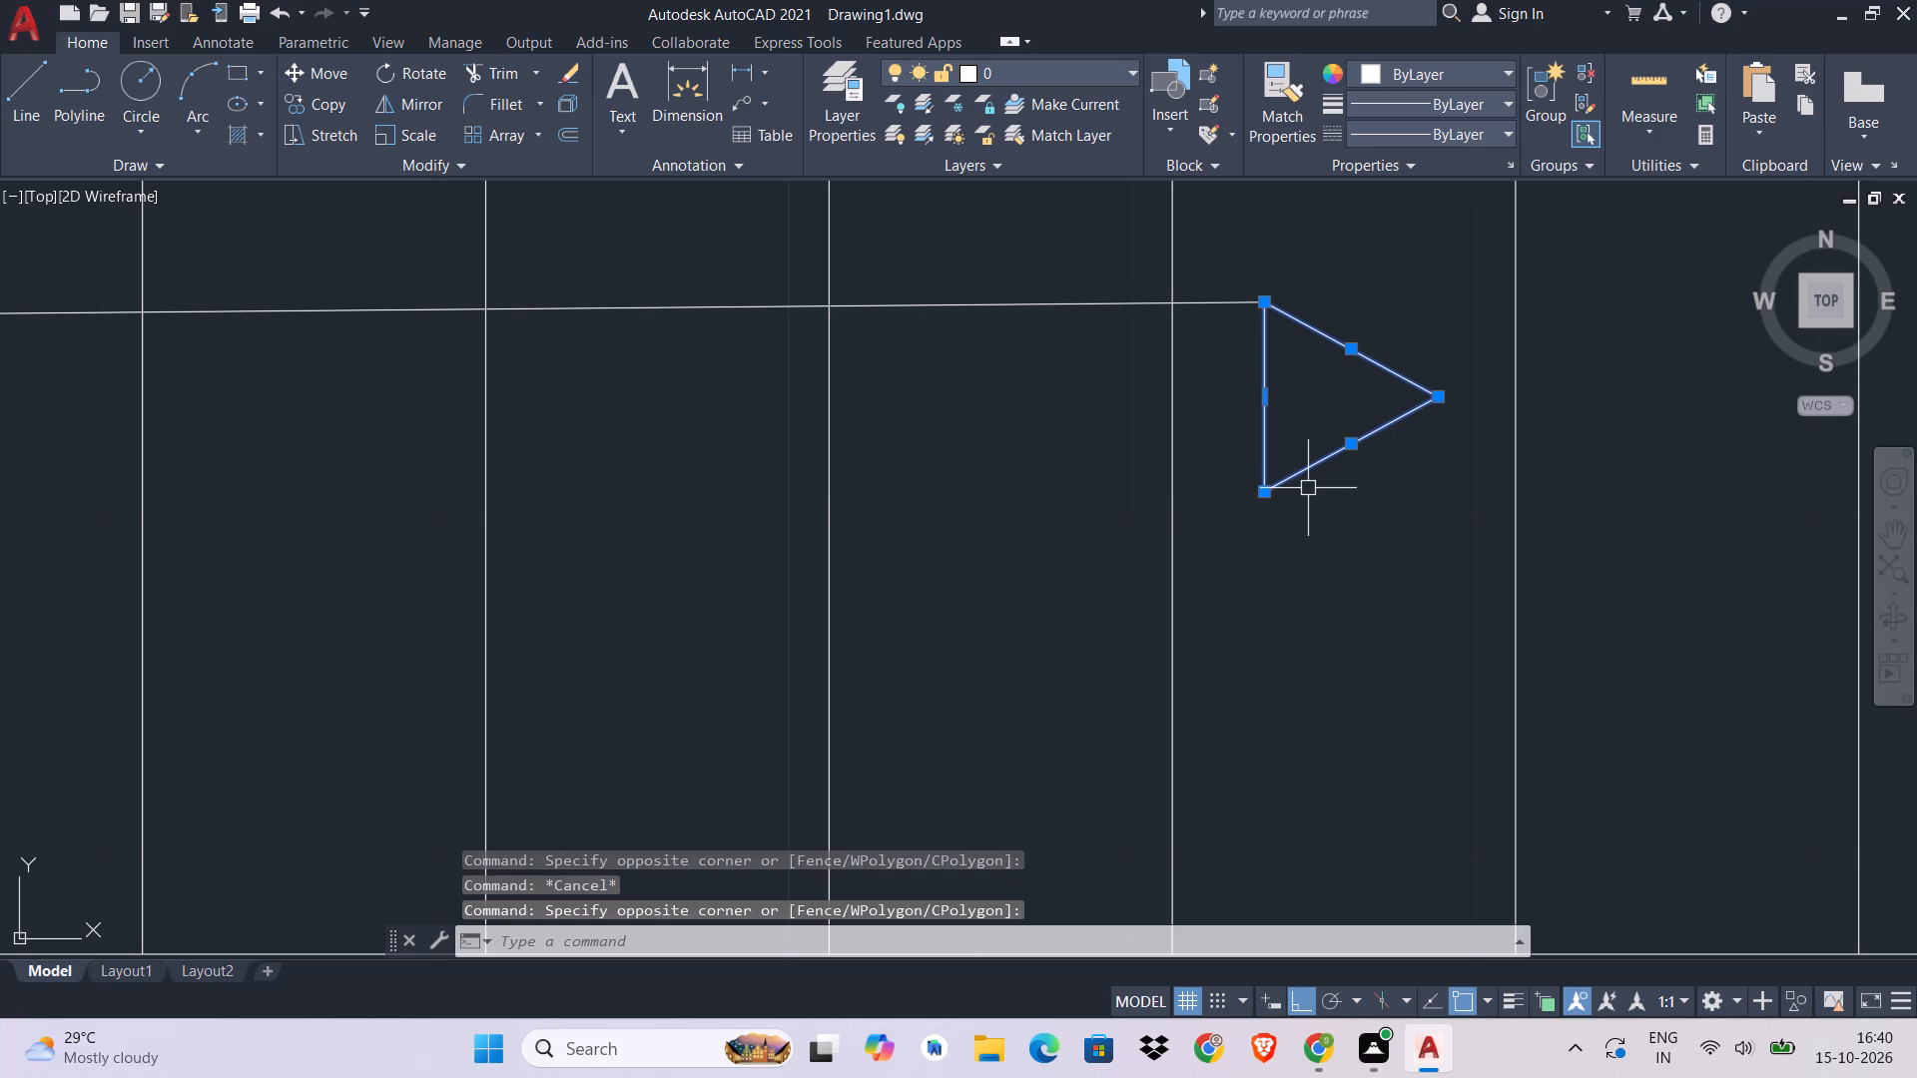
{"action": "type", "text": "M"}
{"action": "key", "text": "space"}
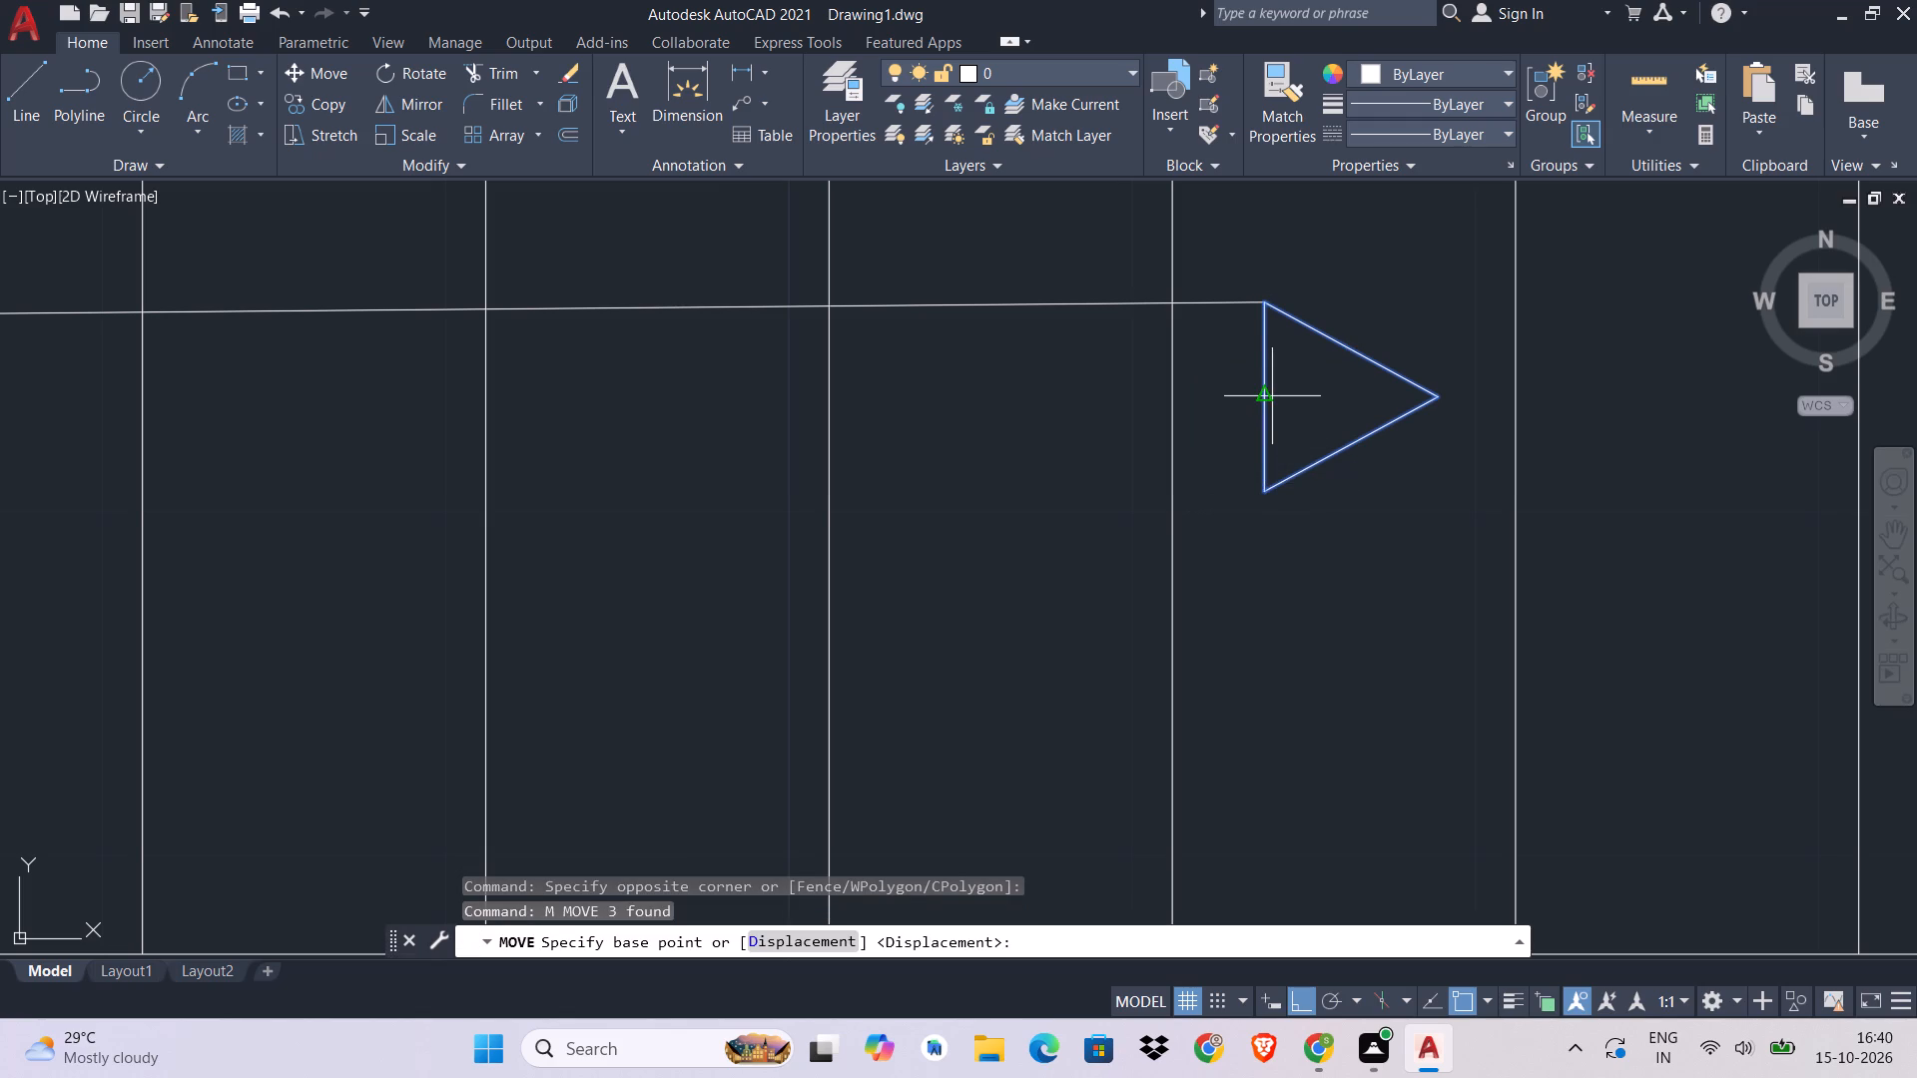
{"action": "middle_click_drag", "start_coordinate": [1270, 395], "coordinate": [1271, 565]}
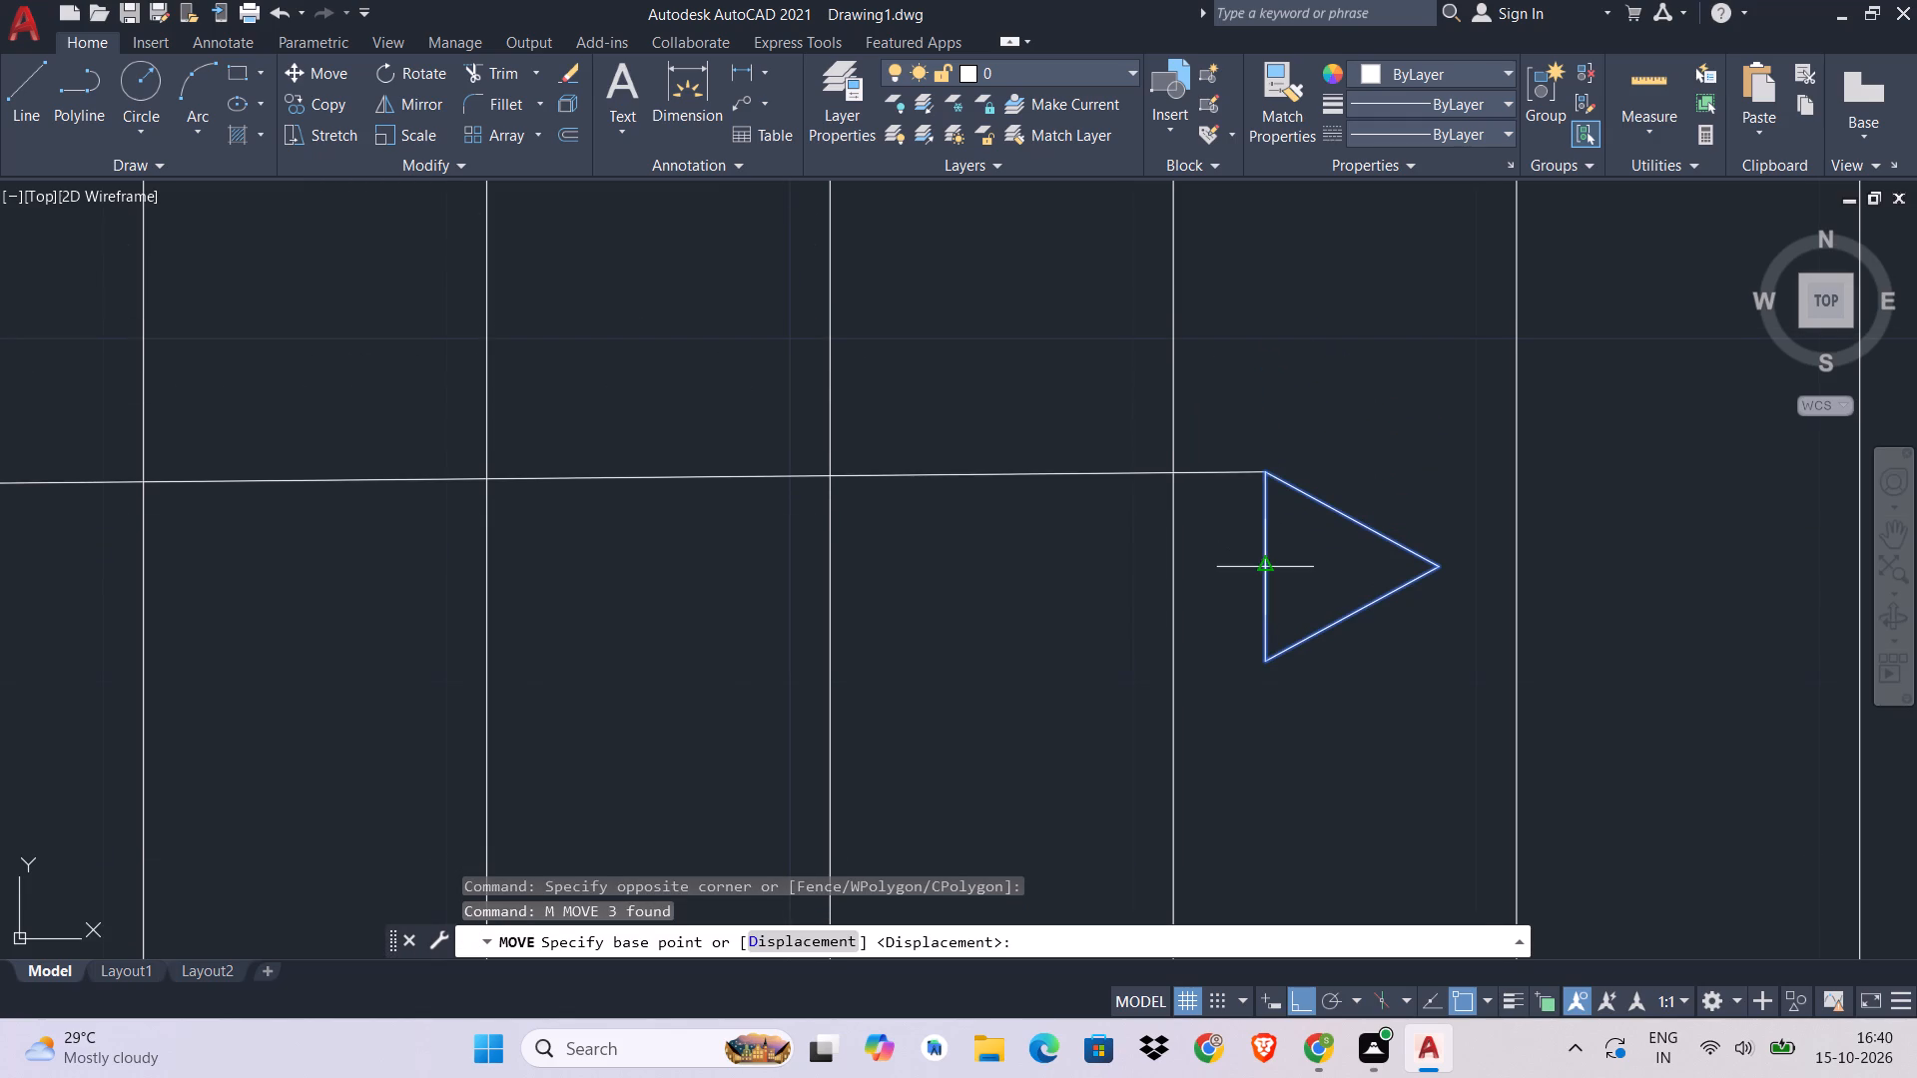
{"action": "left_click", "coordinate": [1263, 560]}
{"action": "left_click", "coordinate": [1263, 469]}
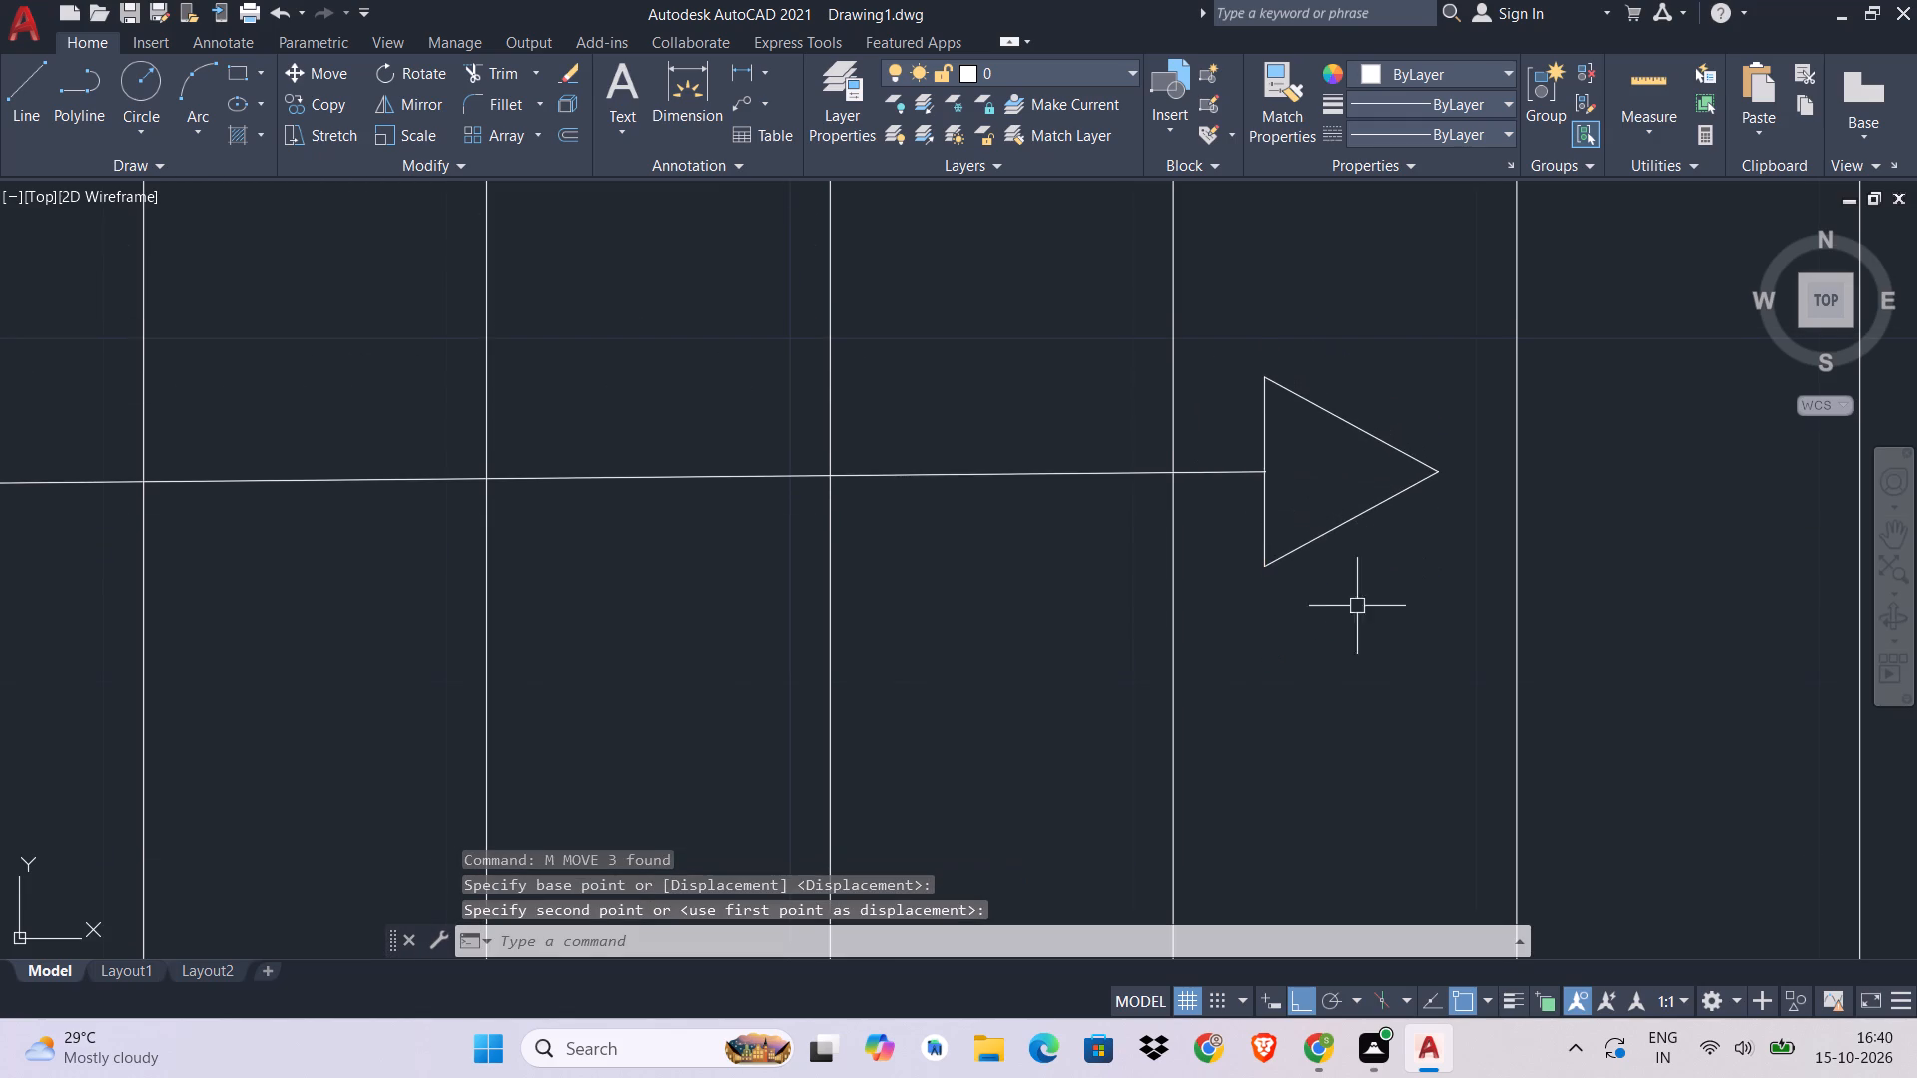
{"action": "key", "text": "Escape"}
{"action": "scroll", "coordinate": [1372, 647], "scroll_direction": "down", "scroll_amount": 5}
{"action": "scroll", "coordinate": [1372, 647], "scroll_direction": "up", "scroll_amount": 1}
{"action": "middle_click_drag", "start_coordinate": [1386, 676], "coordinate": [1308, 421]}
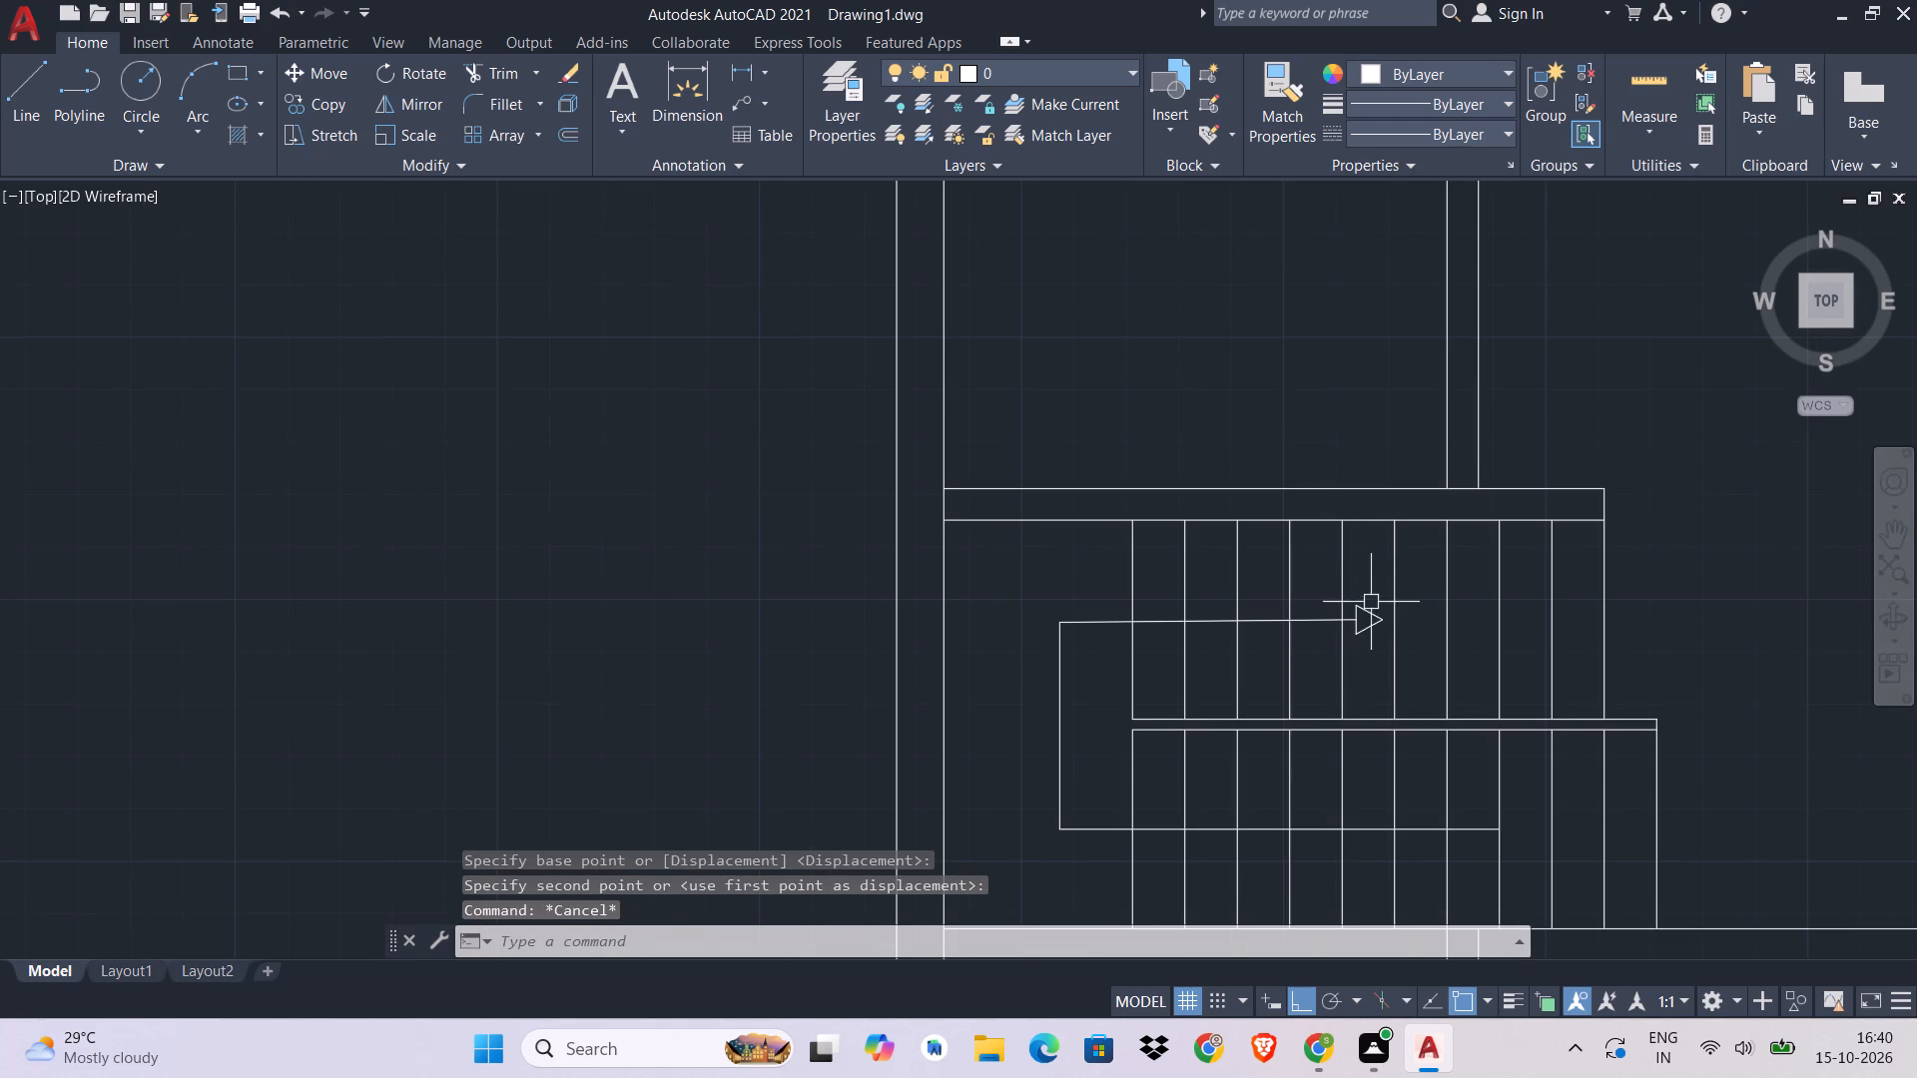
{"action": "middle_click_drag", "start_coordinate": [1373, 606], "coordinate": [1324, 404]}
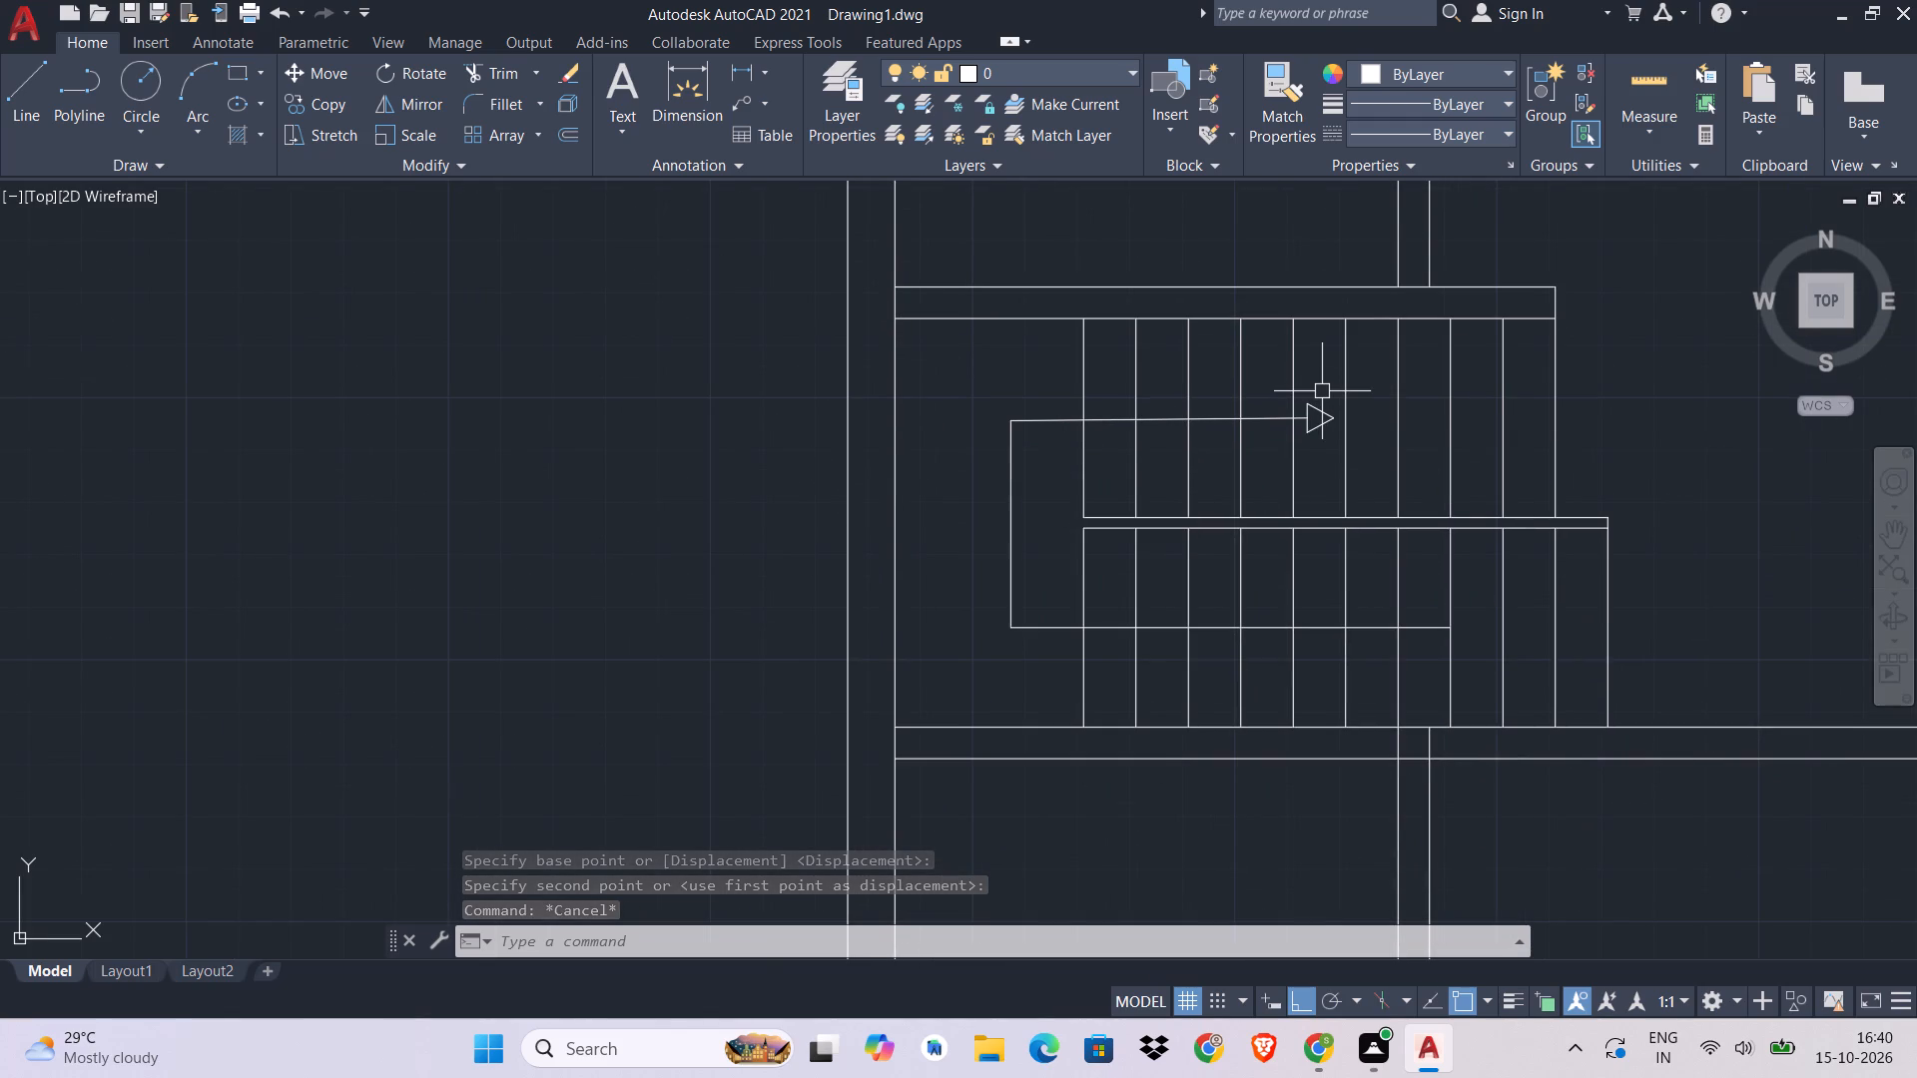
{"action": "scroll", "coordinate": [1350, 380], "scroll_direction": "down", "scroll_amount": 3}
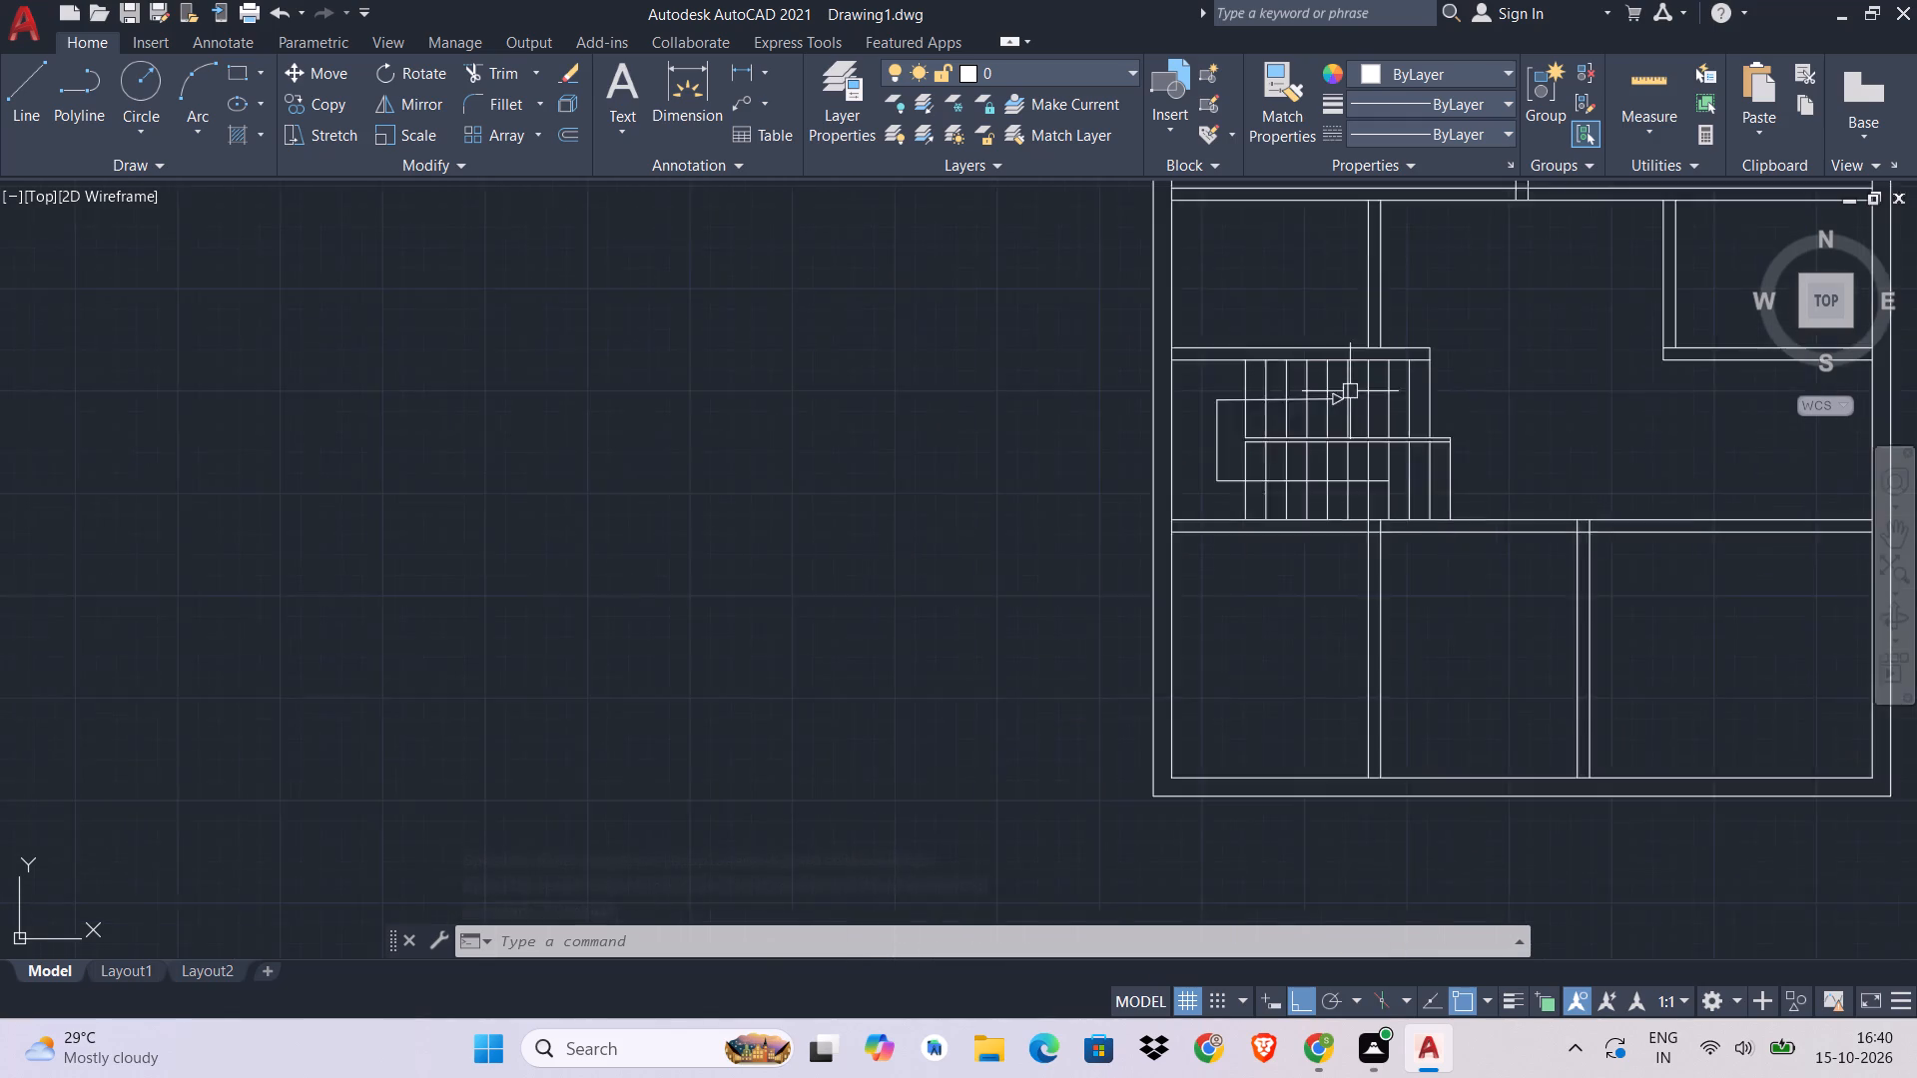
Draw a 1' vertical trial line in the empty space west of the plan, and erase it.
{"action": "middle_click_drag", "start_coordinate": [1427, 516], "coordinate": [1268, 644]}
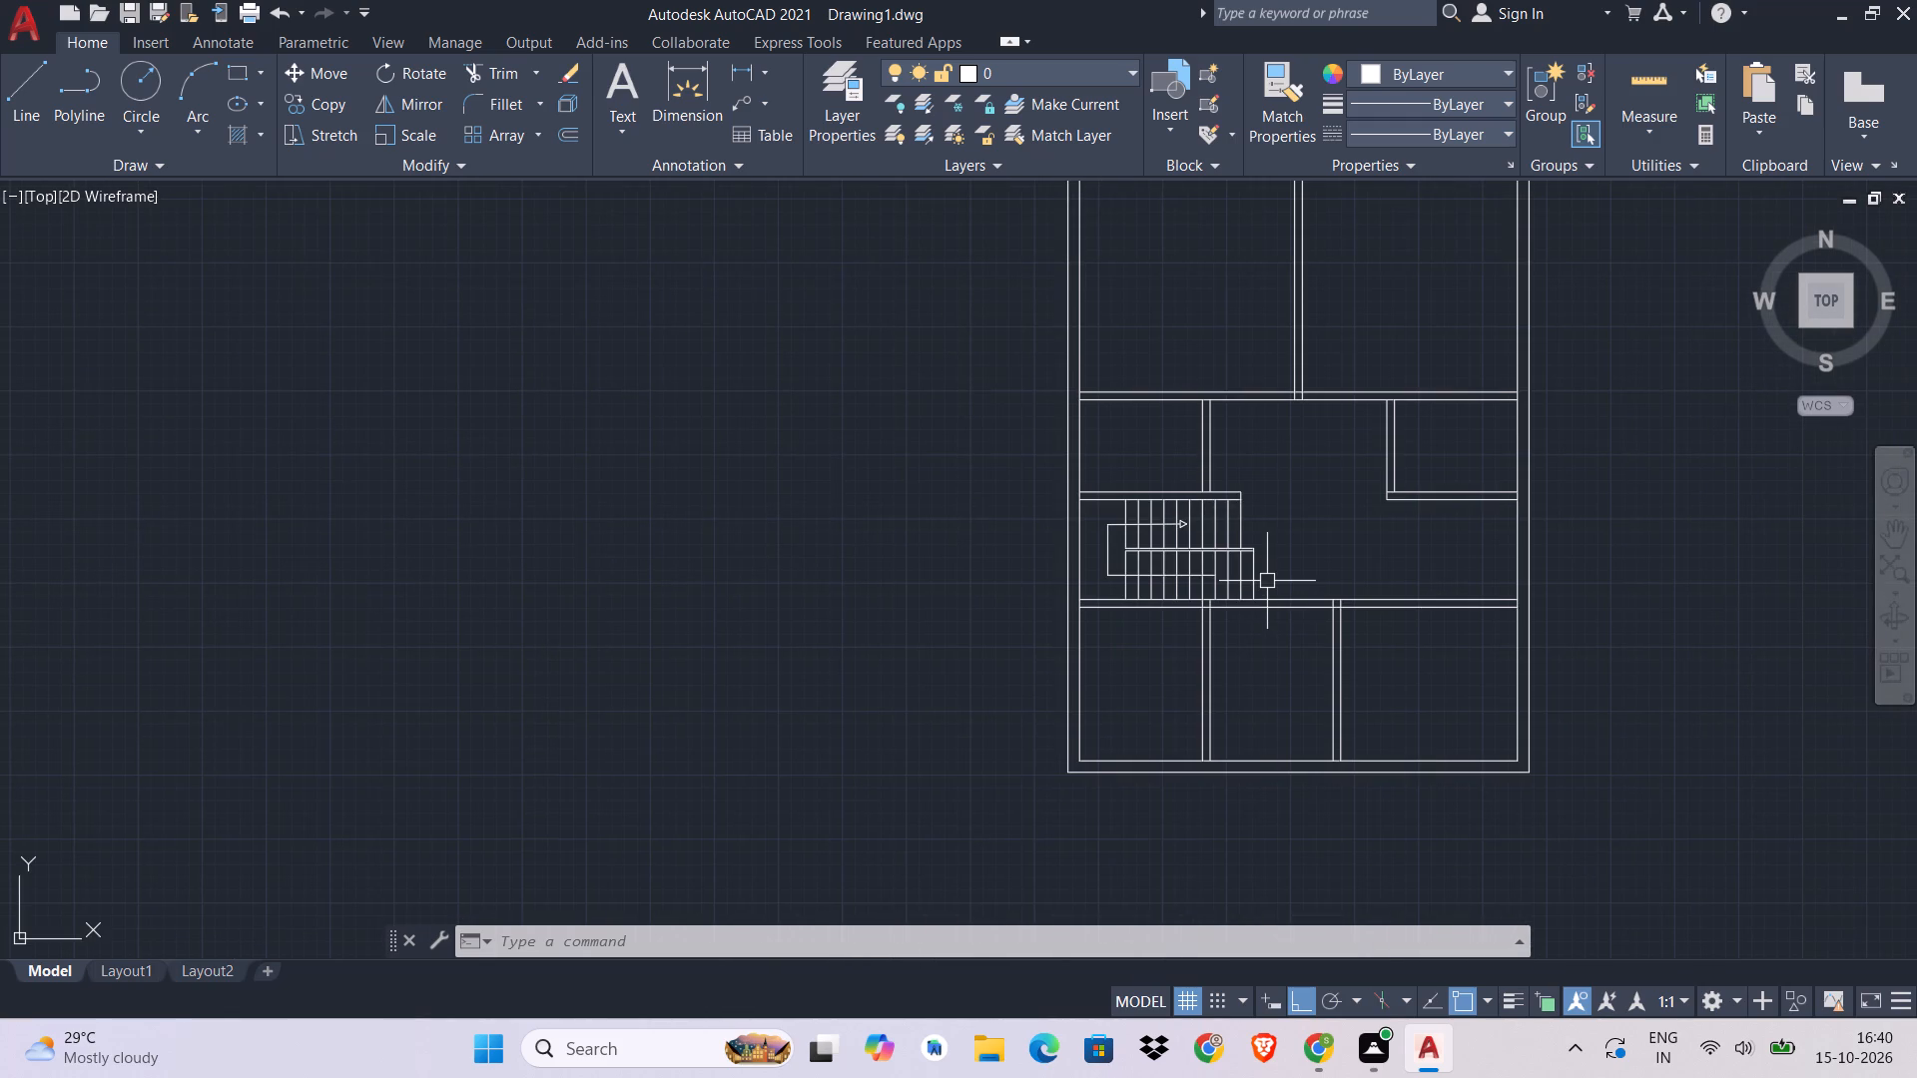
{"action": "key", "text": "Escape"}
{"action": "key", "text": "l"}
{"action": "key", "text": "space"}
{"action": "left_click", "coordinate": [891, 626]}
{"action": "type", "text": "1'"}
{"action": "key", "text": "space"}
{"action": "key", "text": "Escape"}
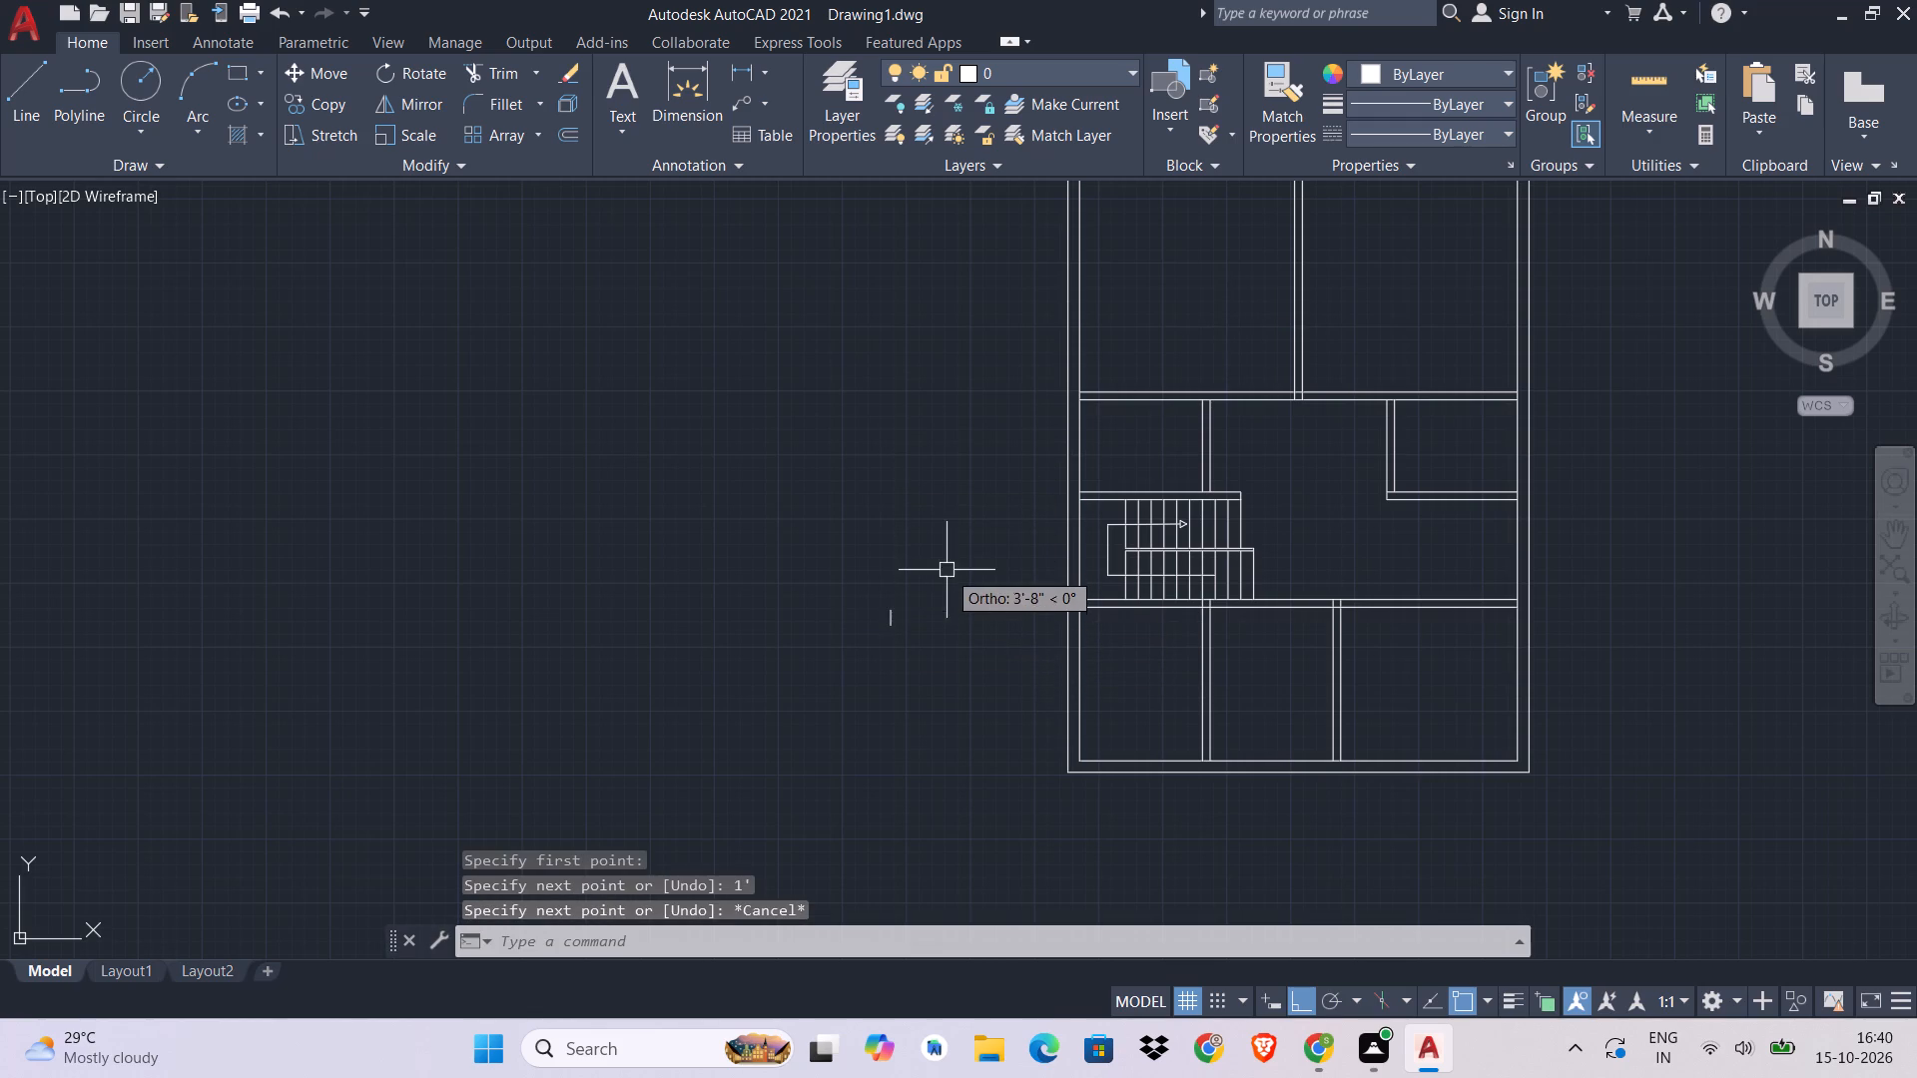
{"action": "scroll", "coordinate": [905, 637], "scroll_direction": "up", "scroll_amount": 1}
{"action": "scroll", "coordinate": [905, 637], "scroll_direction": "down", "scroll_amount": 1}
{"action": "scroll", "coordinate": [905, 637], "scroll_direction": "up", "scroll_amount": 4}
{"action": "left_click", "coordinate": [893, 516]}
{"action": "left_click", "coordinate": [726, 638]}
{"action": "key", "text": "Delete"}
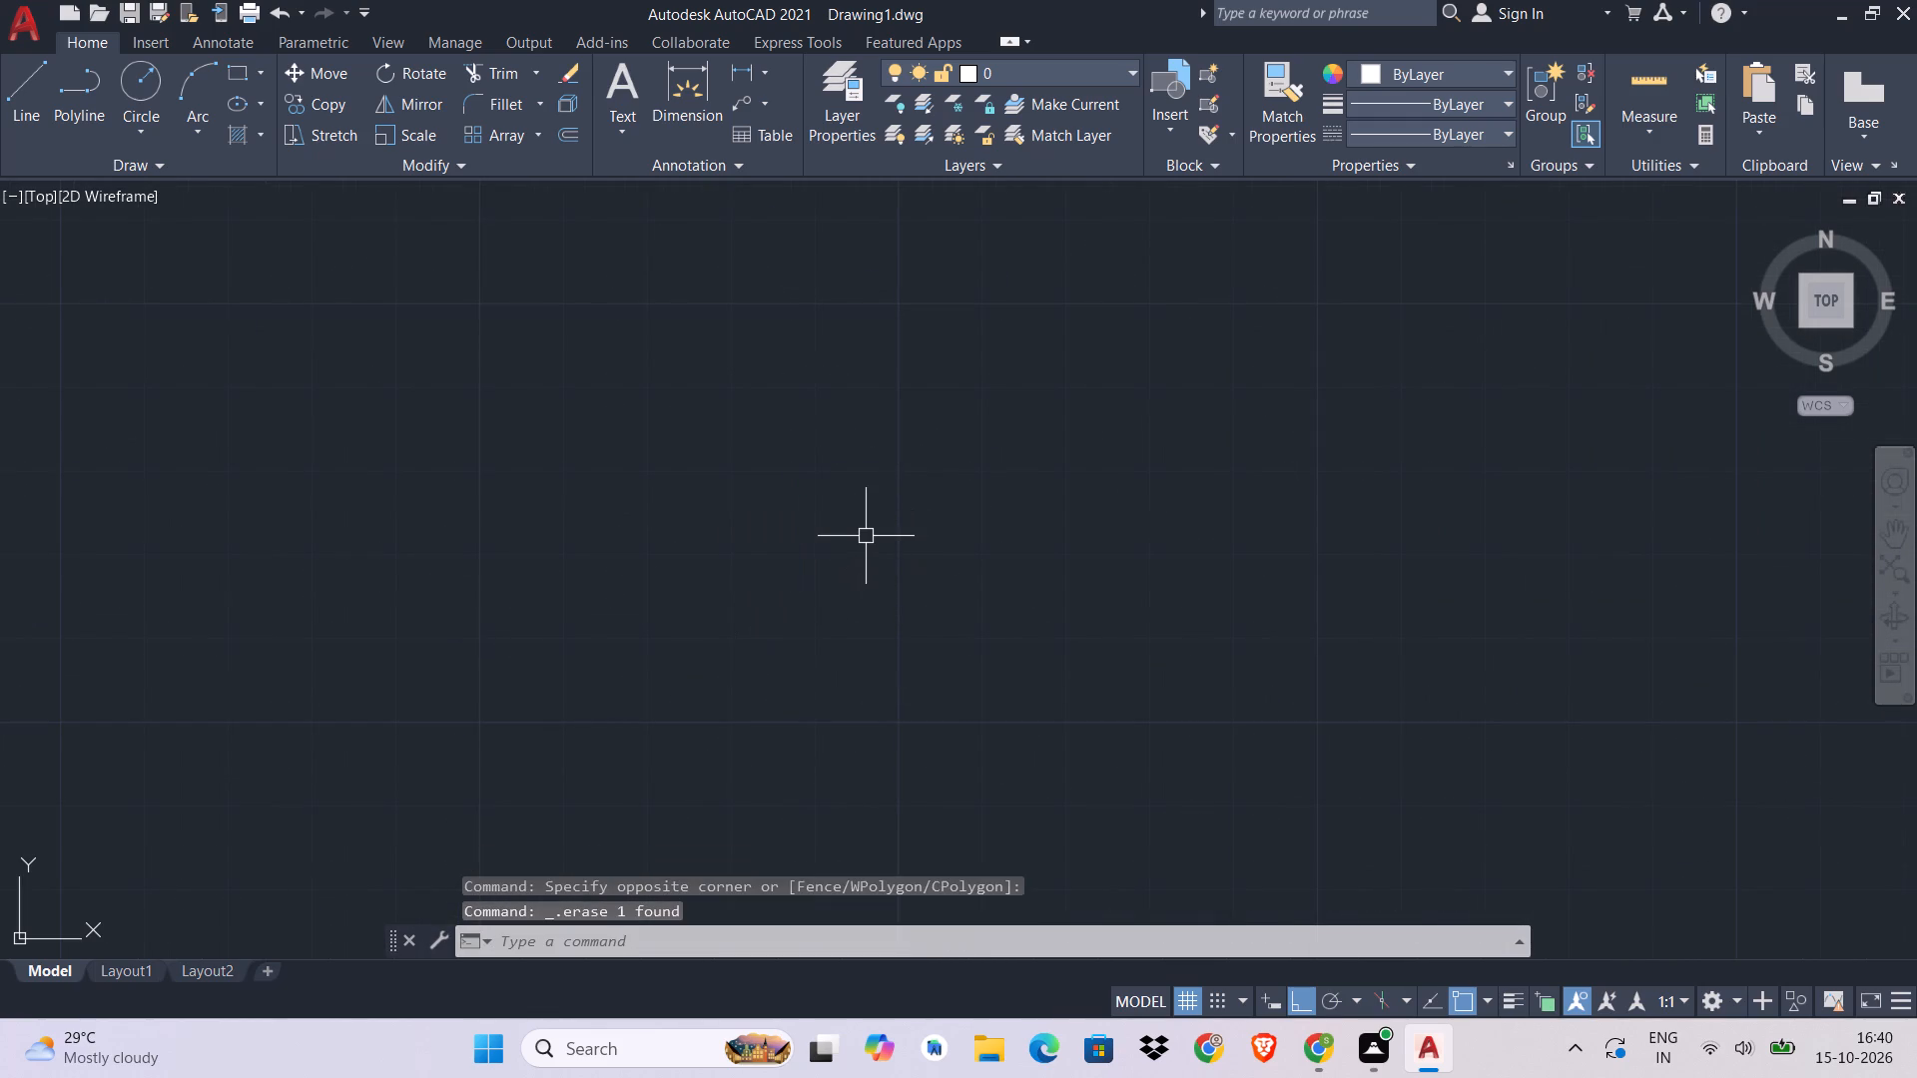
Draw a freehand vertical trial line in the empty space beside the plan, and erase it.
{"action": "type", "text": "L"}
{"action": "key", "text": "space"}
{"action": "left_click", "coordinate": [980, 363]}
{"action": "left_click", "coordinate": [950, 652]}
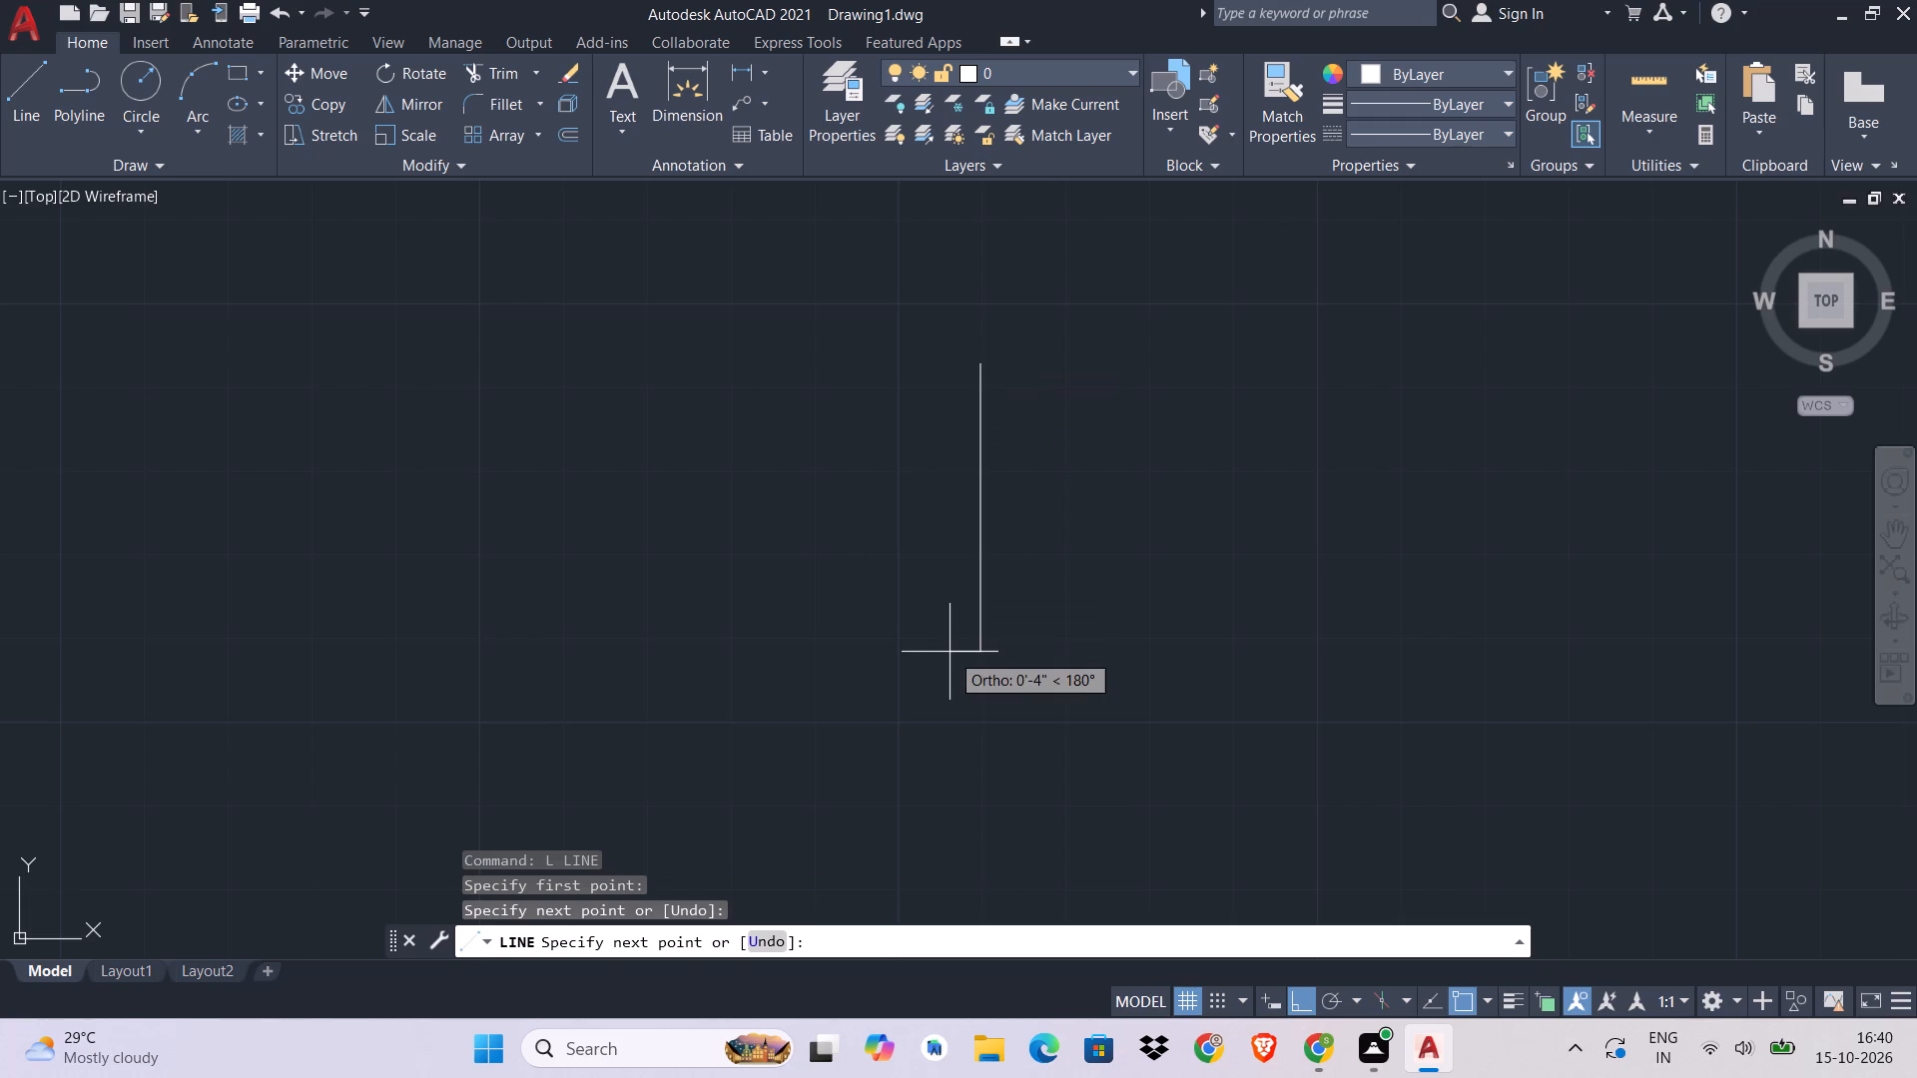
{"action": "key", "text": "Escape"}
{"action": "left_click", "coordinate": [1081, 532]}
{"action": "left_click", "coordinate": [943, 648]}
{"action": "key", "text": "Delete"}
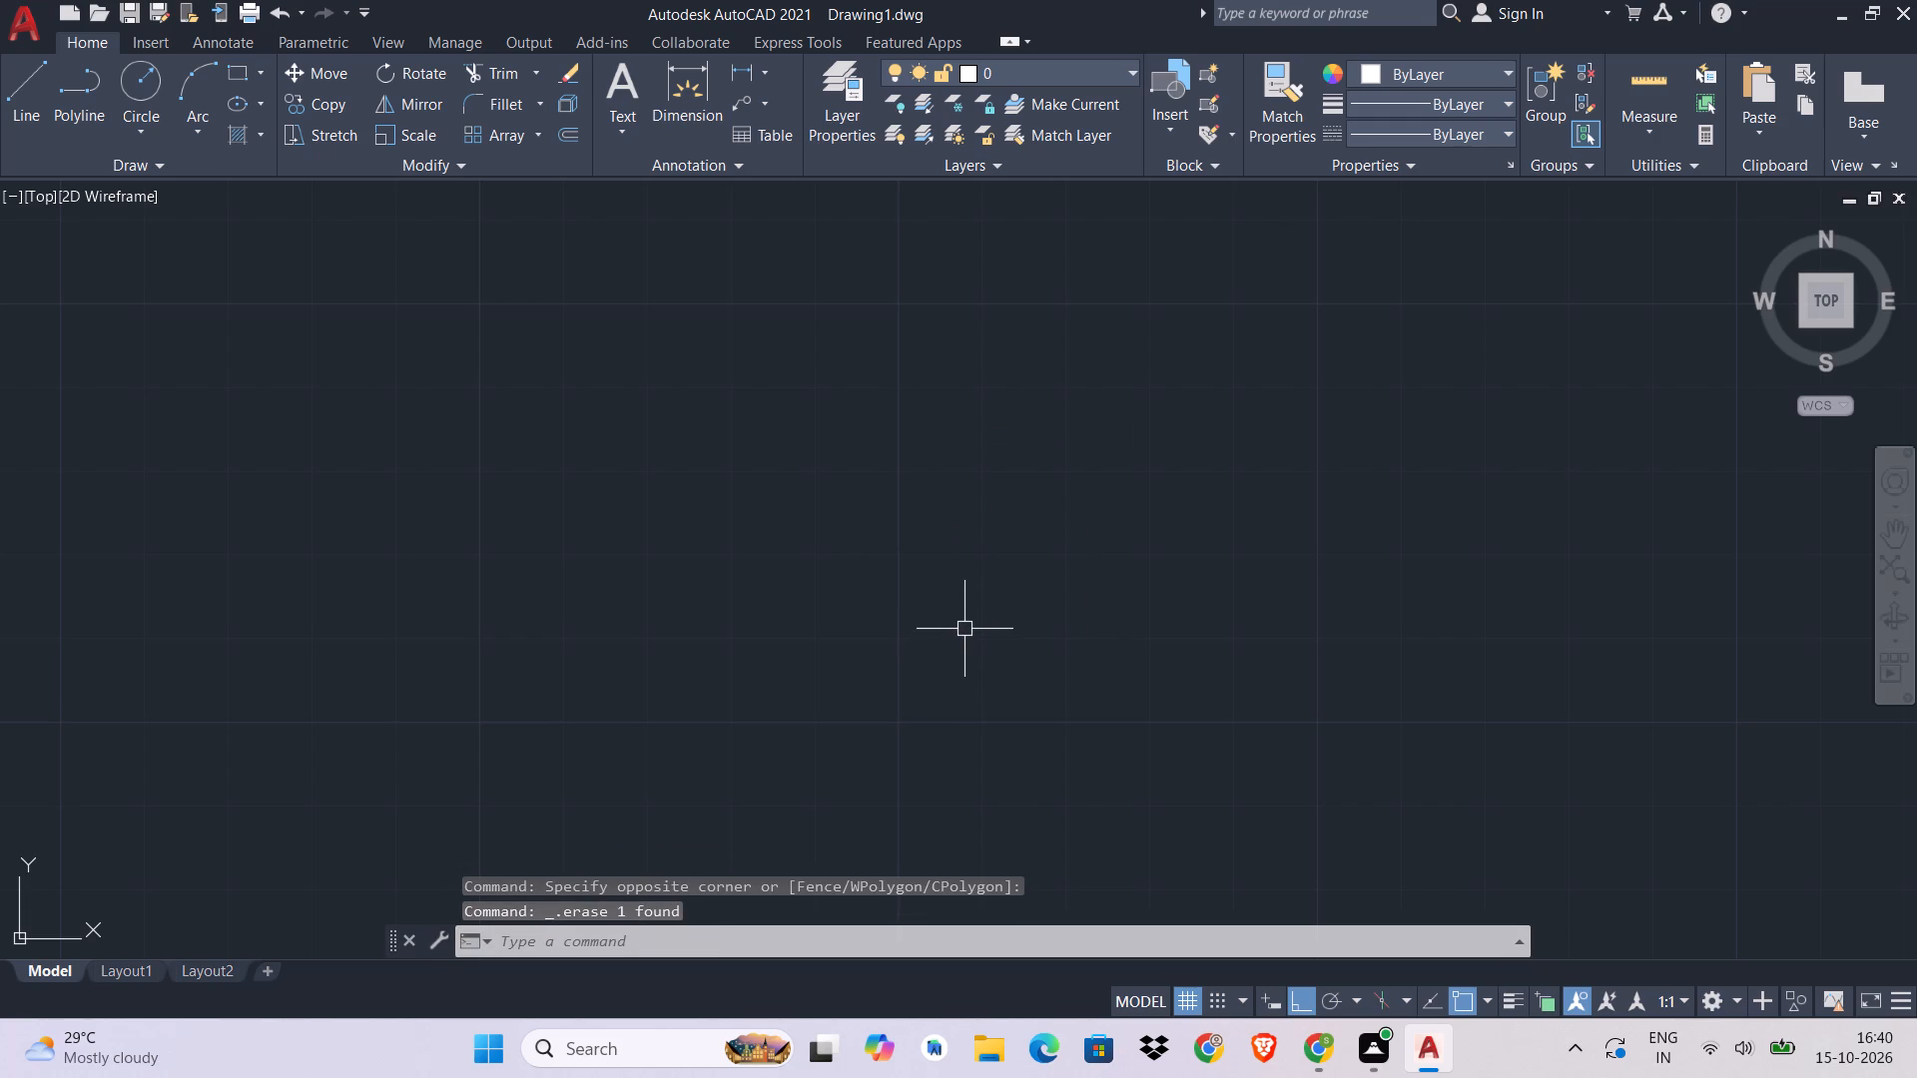
Draw a closed 9" wide by 2' high rectangle from lines in the empty space west of the plan.
{"action": "type", "text": "L"}
{"action": "key", "text": "space"}
{"action": "left_click", "coordinate": [1002, 315]}
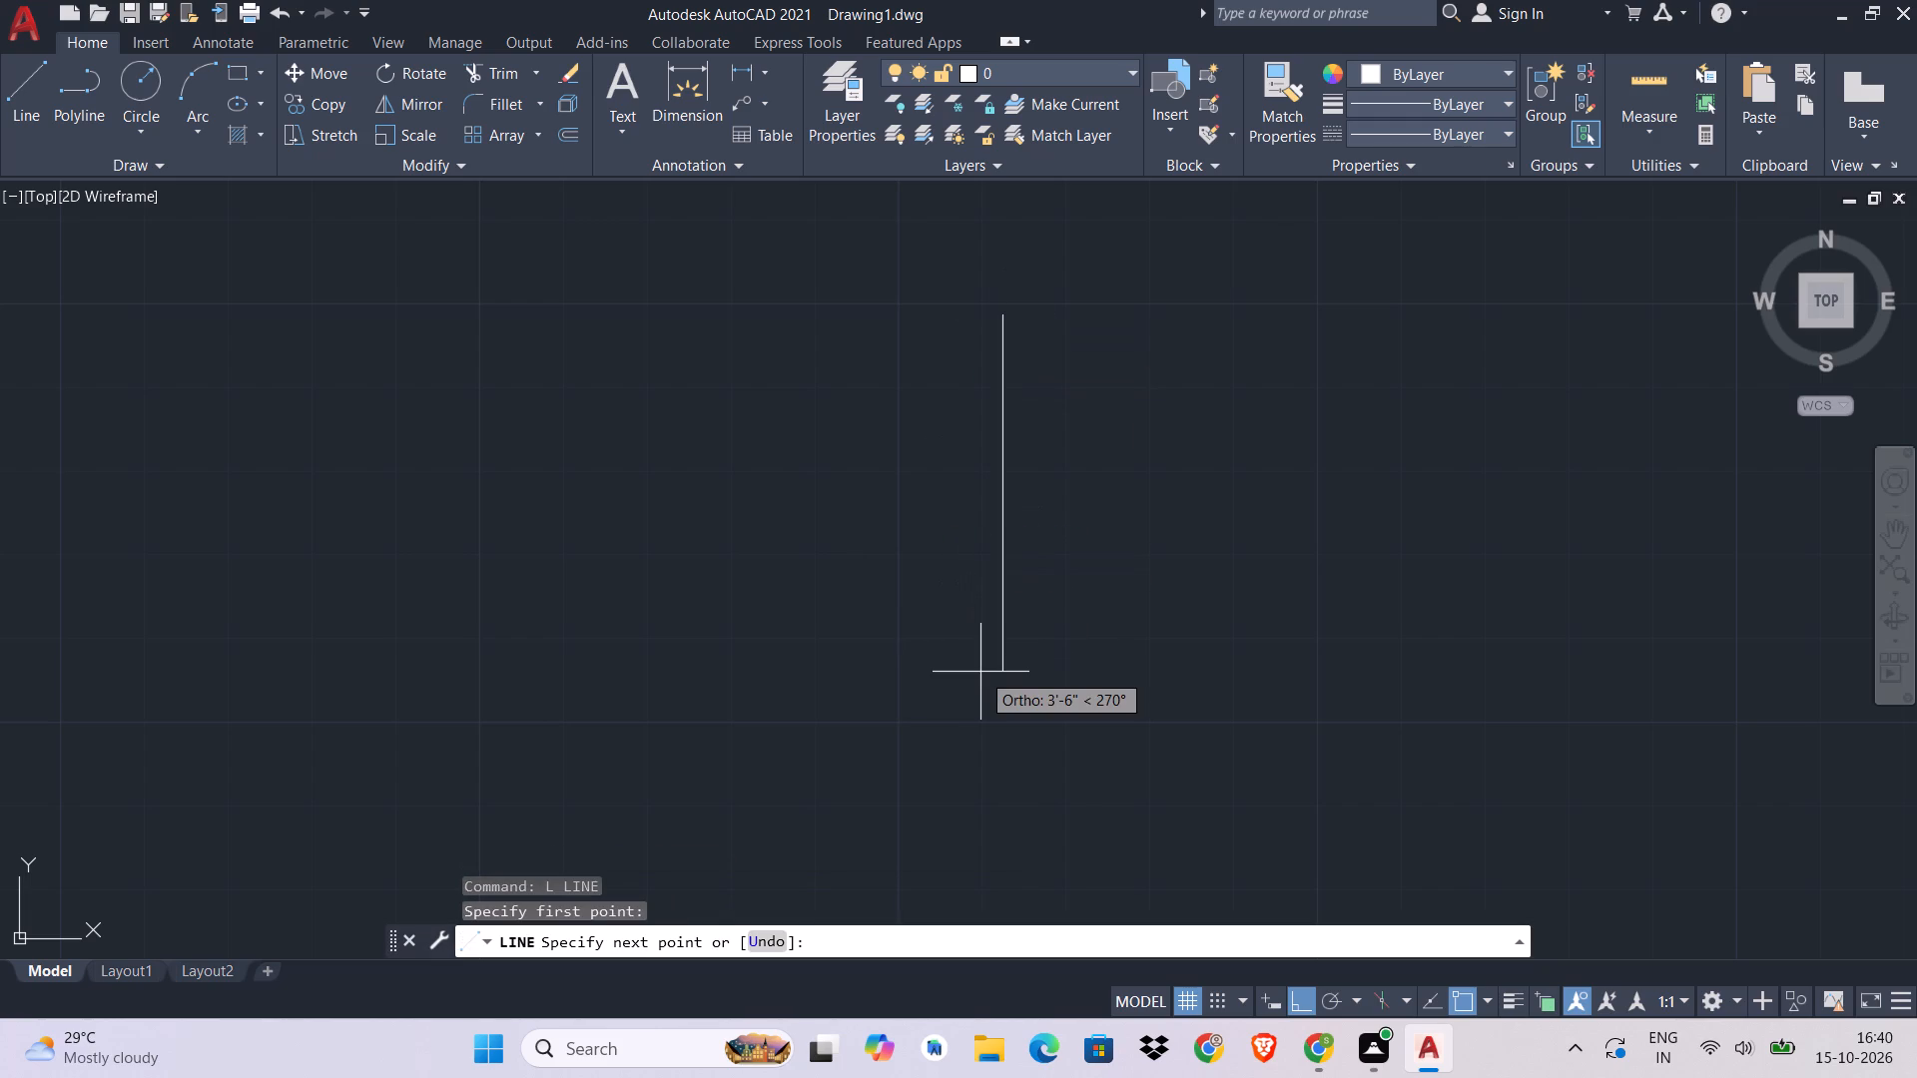
{"action": "type", "text": "2'"}
{"action": "key", "text": "space"}
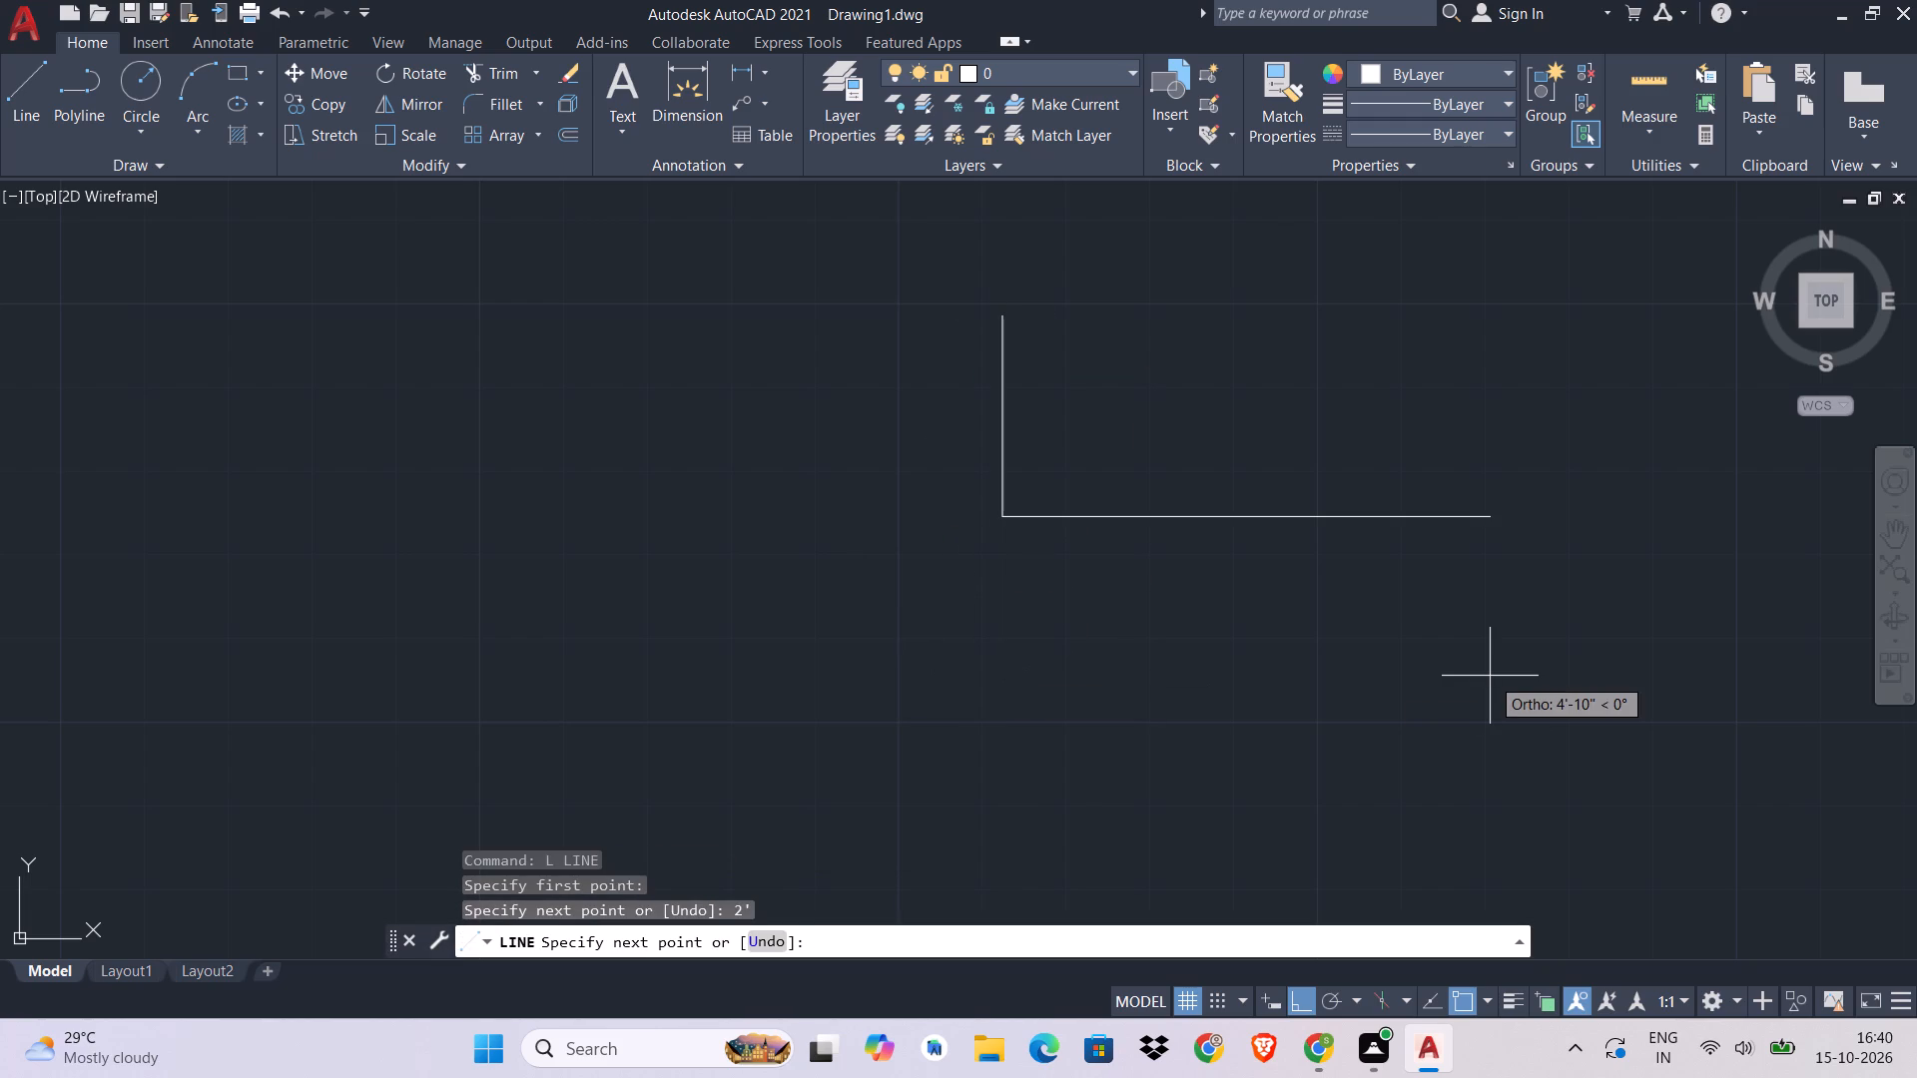
{"action": "type", "text": "9"}
{"action": "key", "text": "space"}
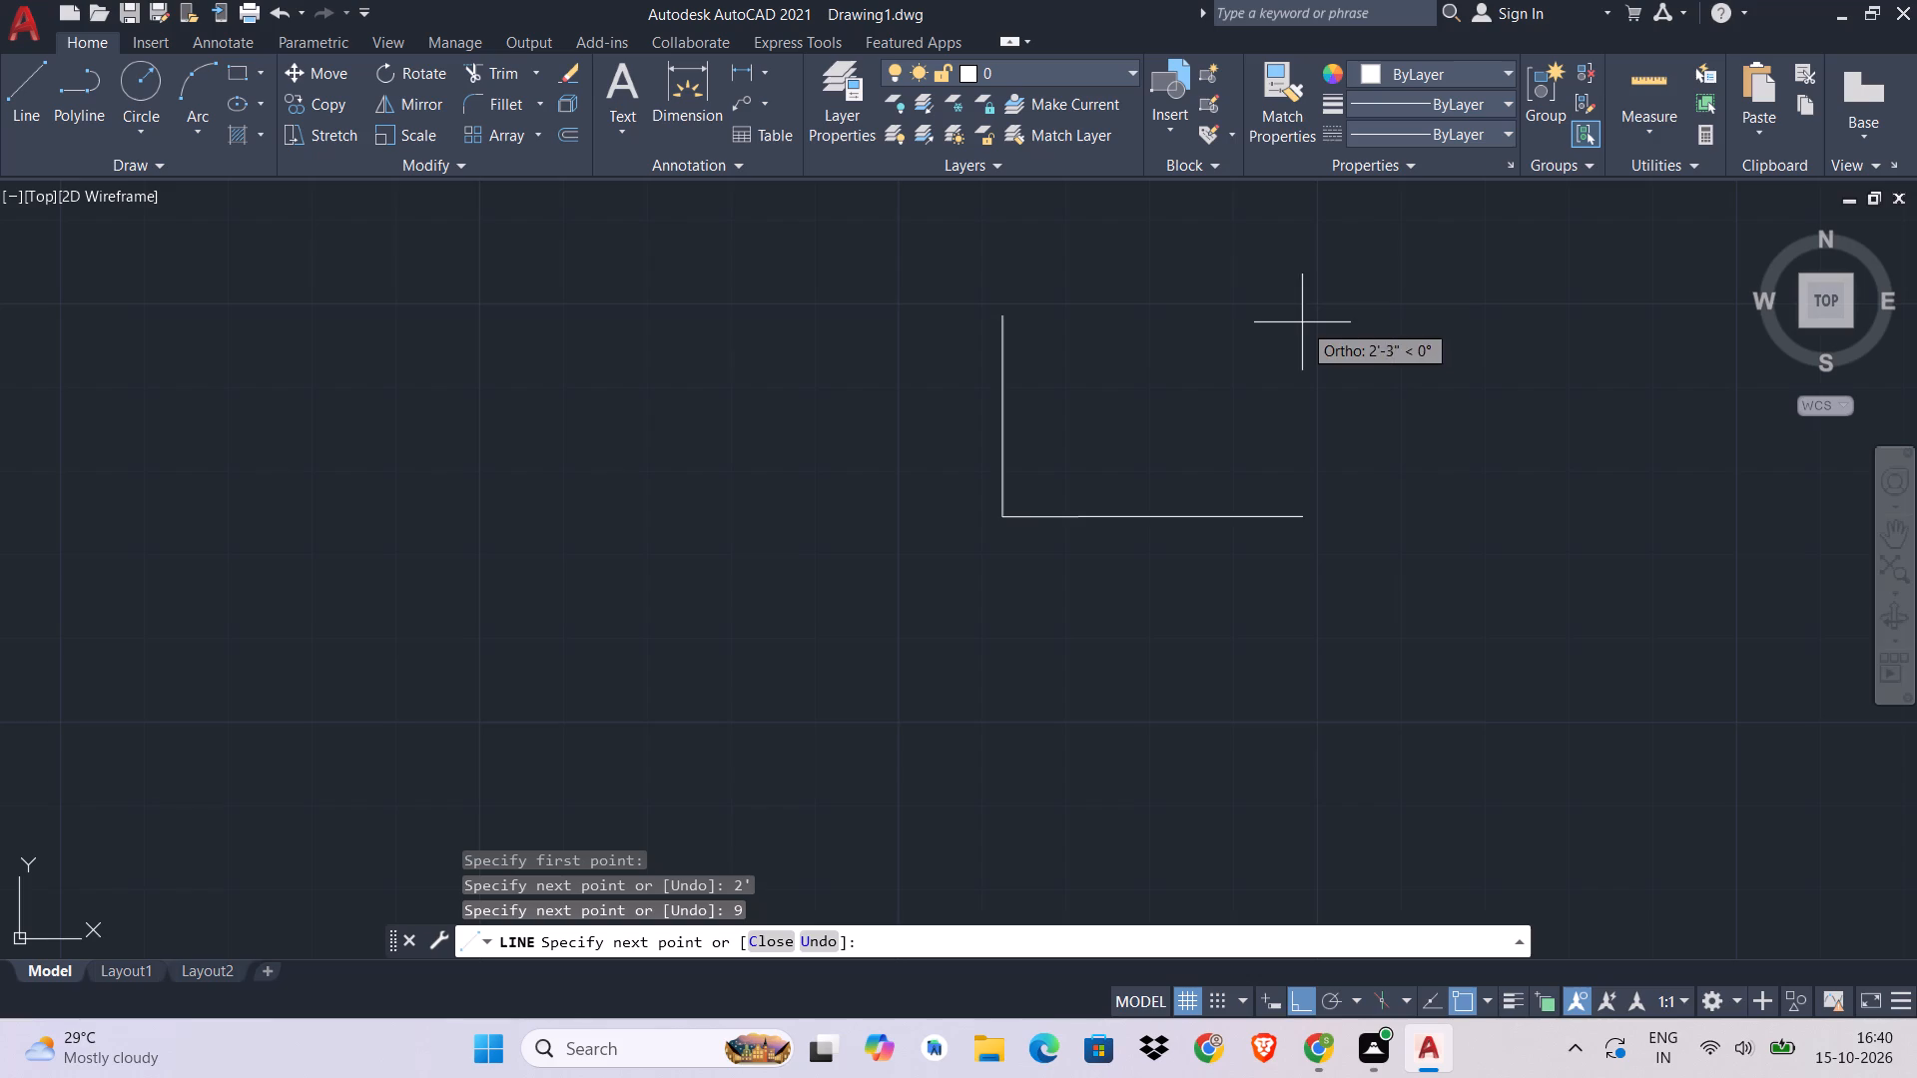
{"action": "type", "text": "2'"}
{"action": "key", "text": "space"}
{"action": "left_click", "coordinate": [1003, 309]}
{"action": "key", "text": "Escape"}
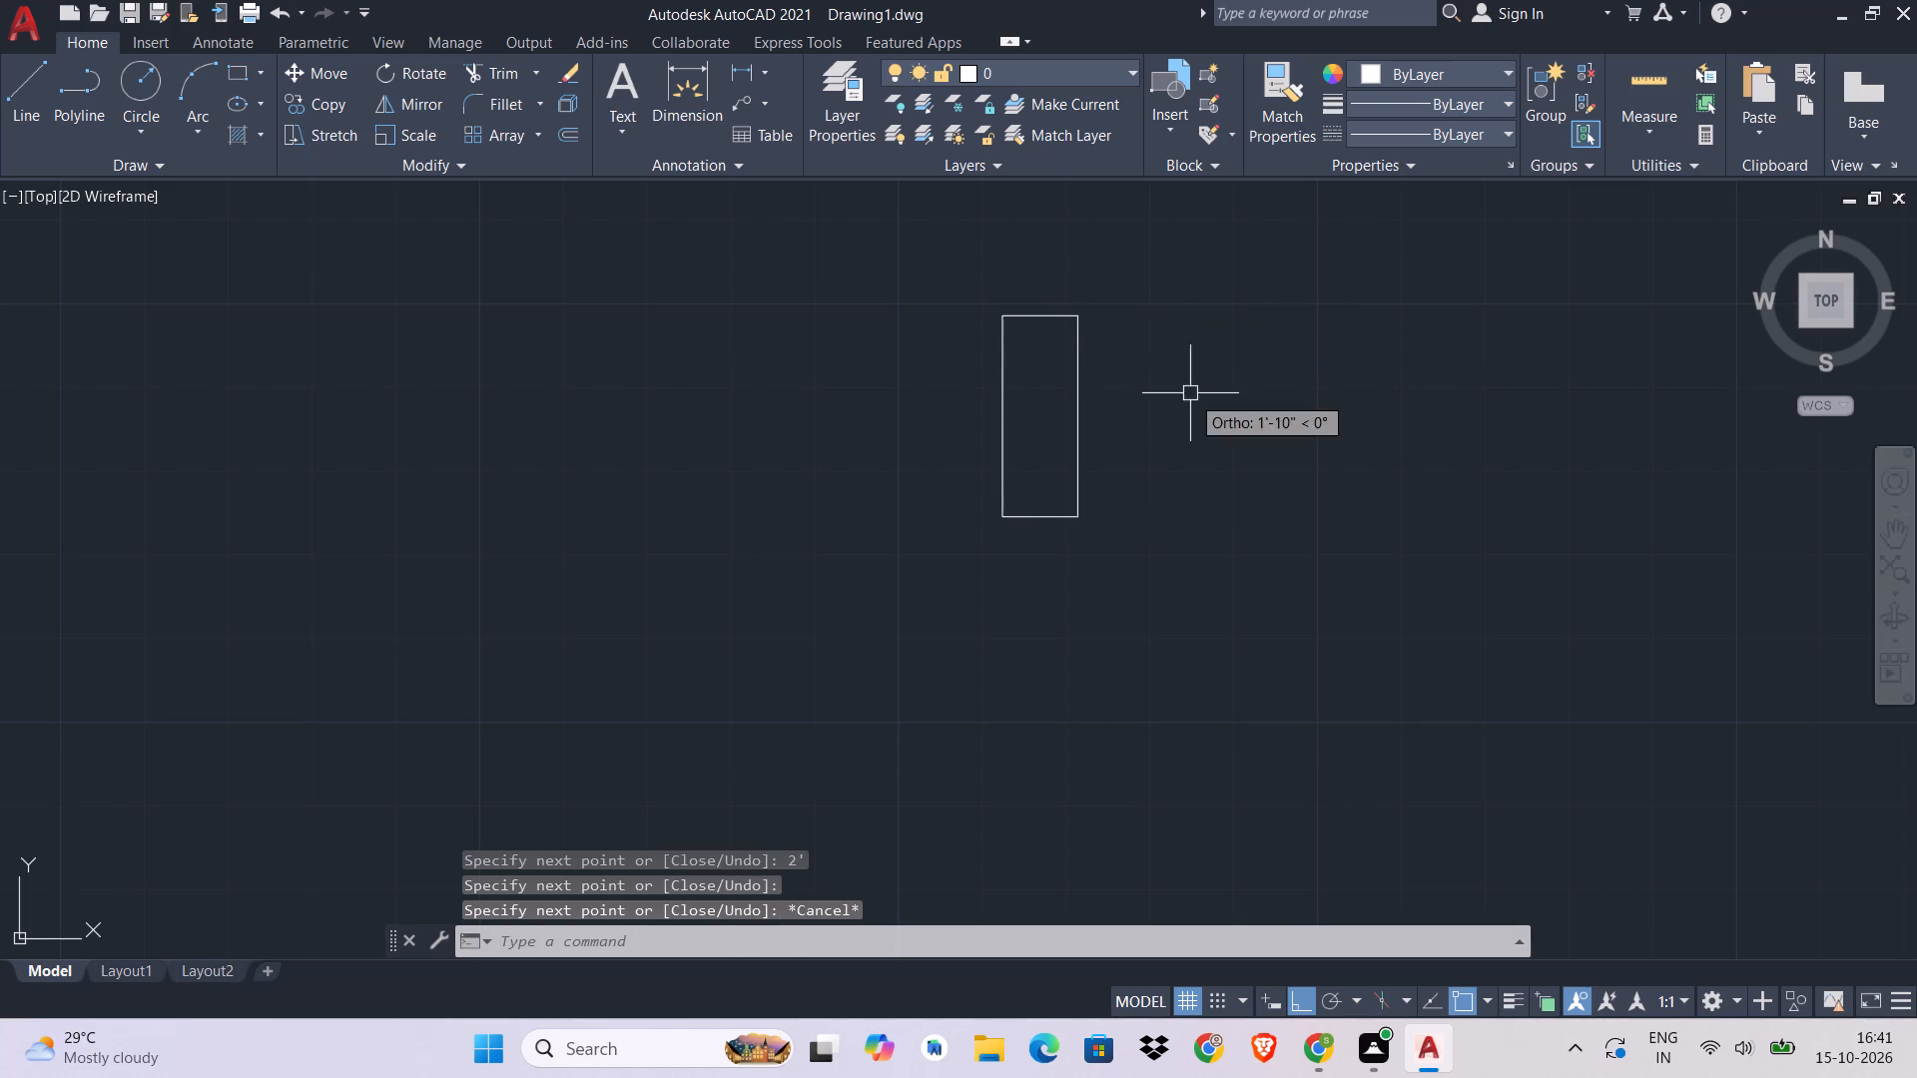
Draw a vertical centre line through the rectangle from its top edge's midpoint to its bottom edge.
{"action": "type", "text": "L"}
{"action": "key", "text": "space"}
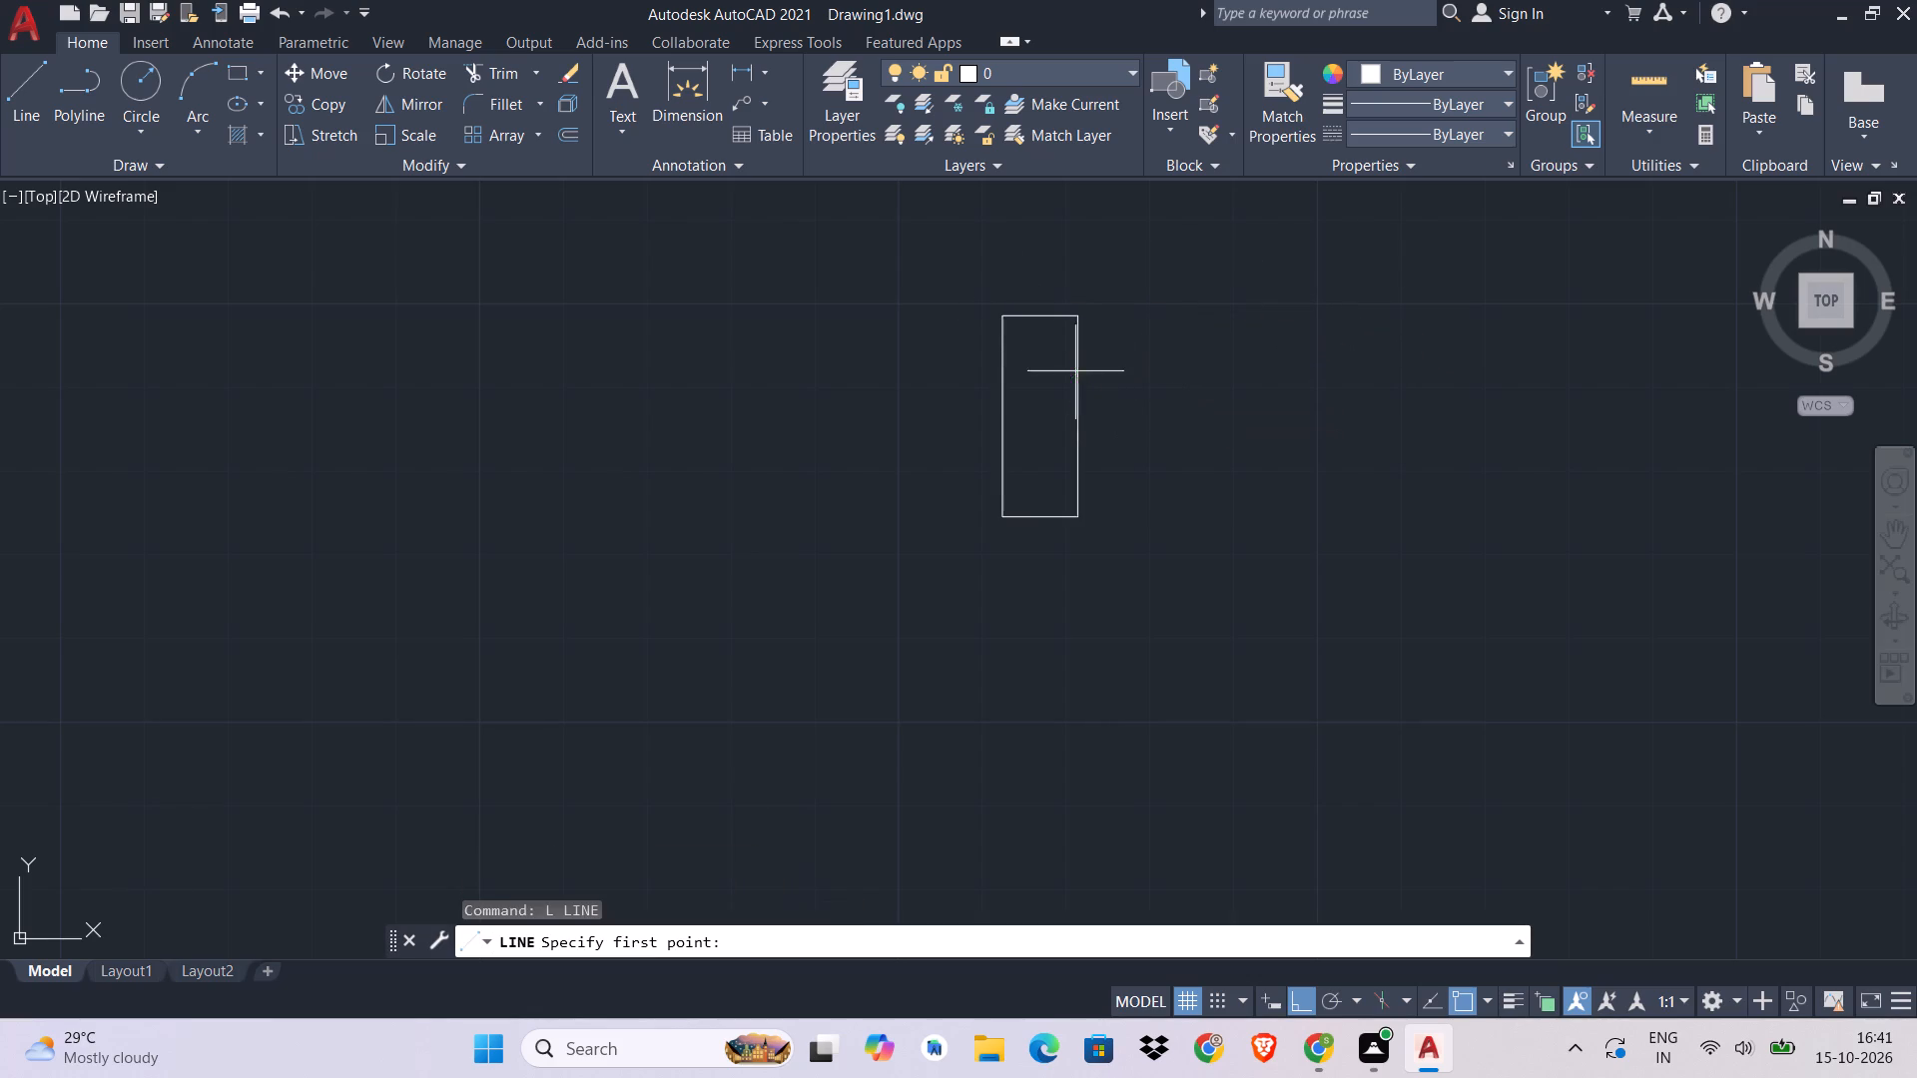
{"action": "left_click", "coordinate": [1039, 320]}
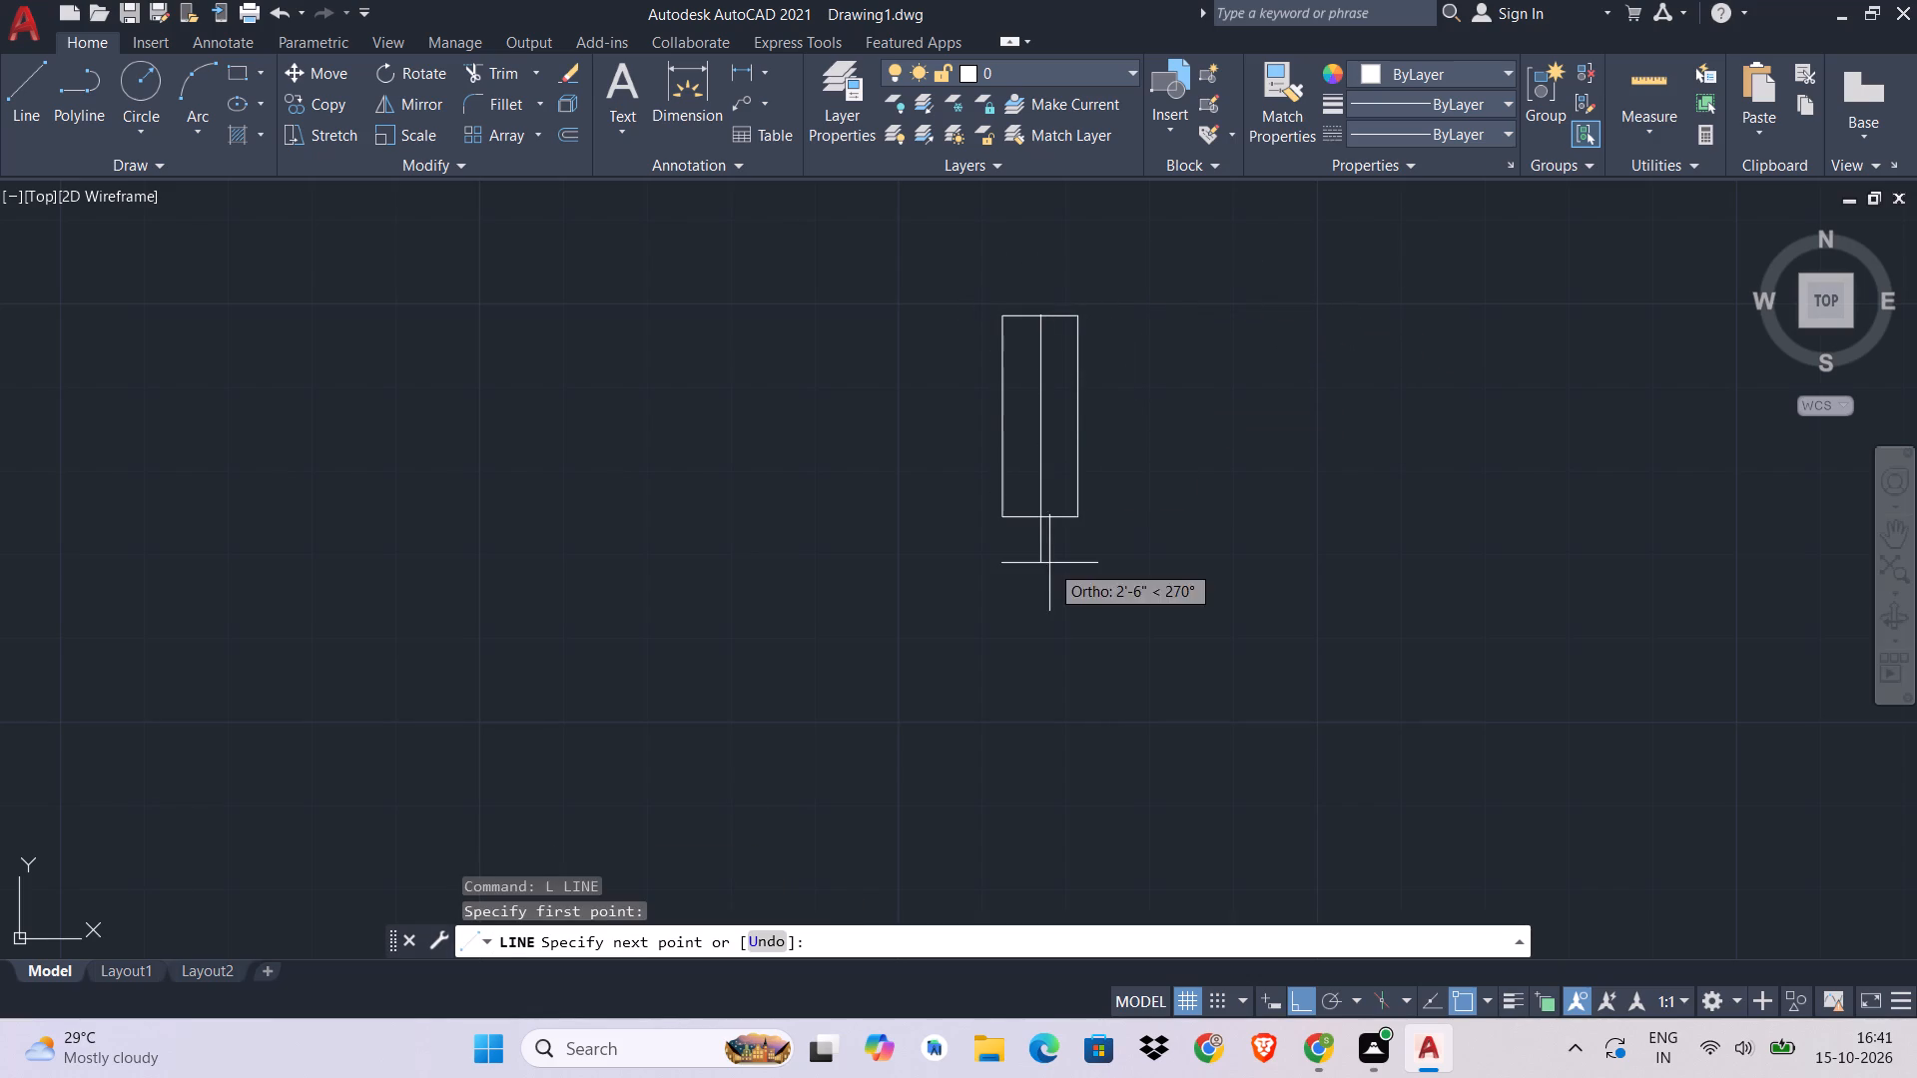
{"action": "left_click", "coordinate": [1049, 518]}
{"action": "key", "text": "Escape"}
Offset the centre line 1" to each side and delete the original, leaving two window glazing lines.
{"action": "type", "text": "O 1"}
{"action": "key", "text": "space"}
{"action": "left_click", "coordinate": [1038, 477]}
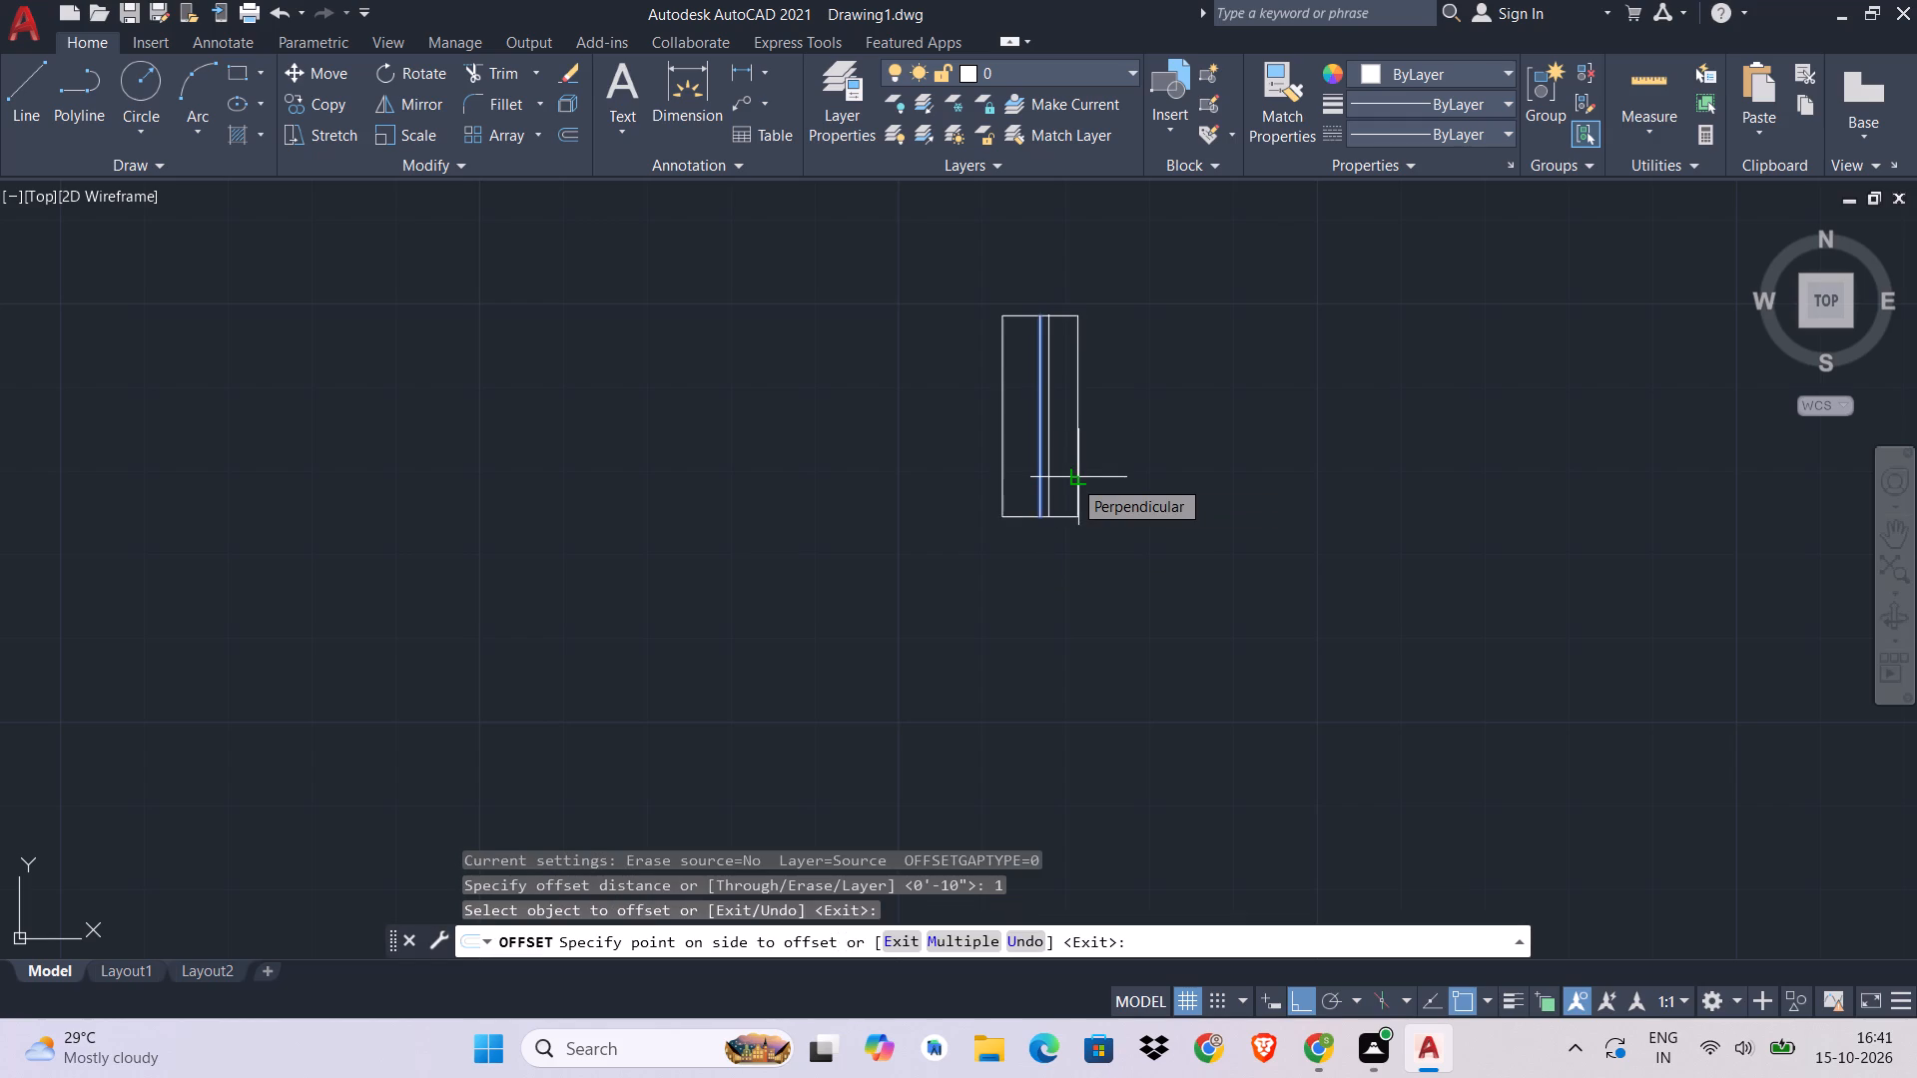
{"action": "scroll", "coordinate": [1072, 478], "scroll_direction": "up", "scroll_amount": 2}
{"action": "left_click", "coordinate": [1072, 478]}
{"action": "left_click", "coordinate": [988, 507]}
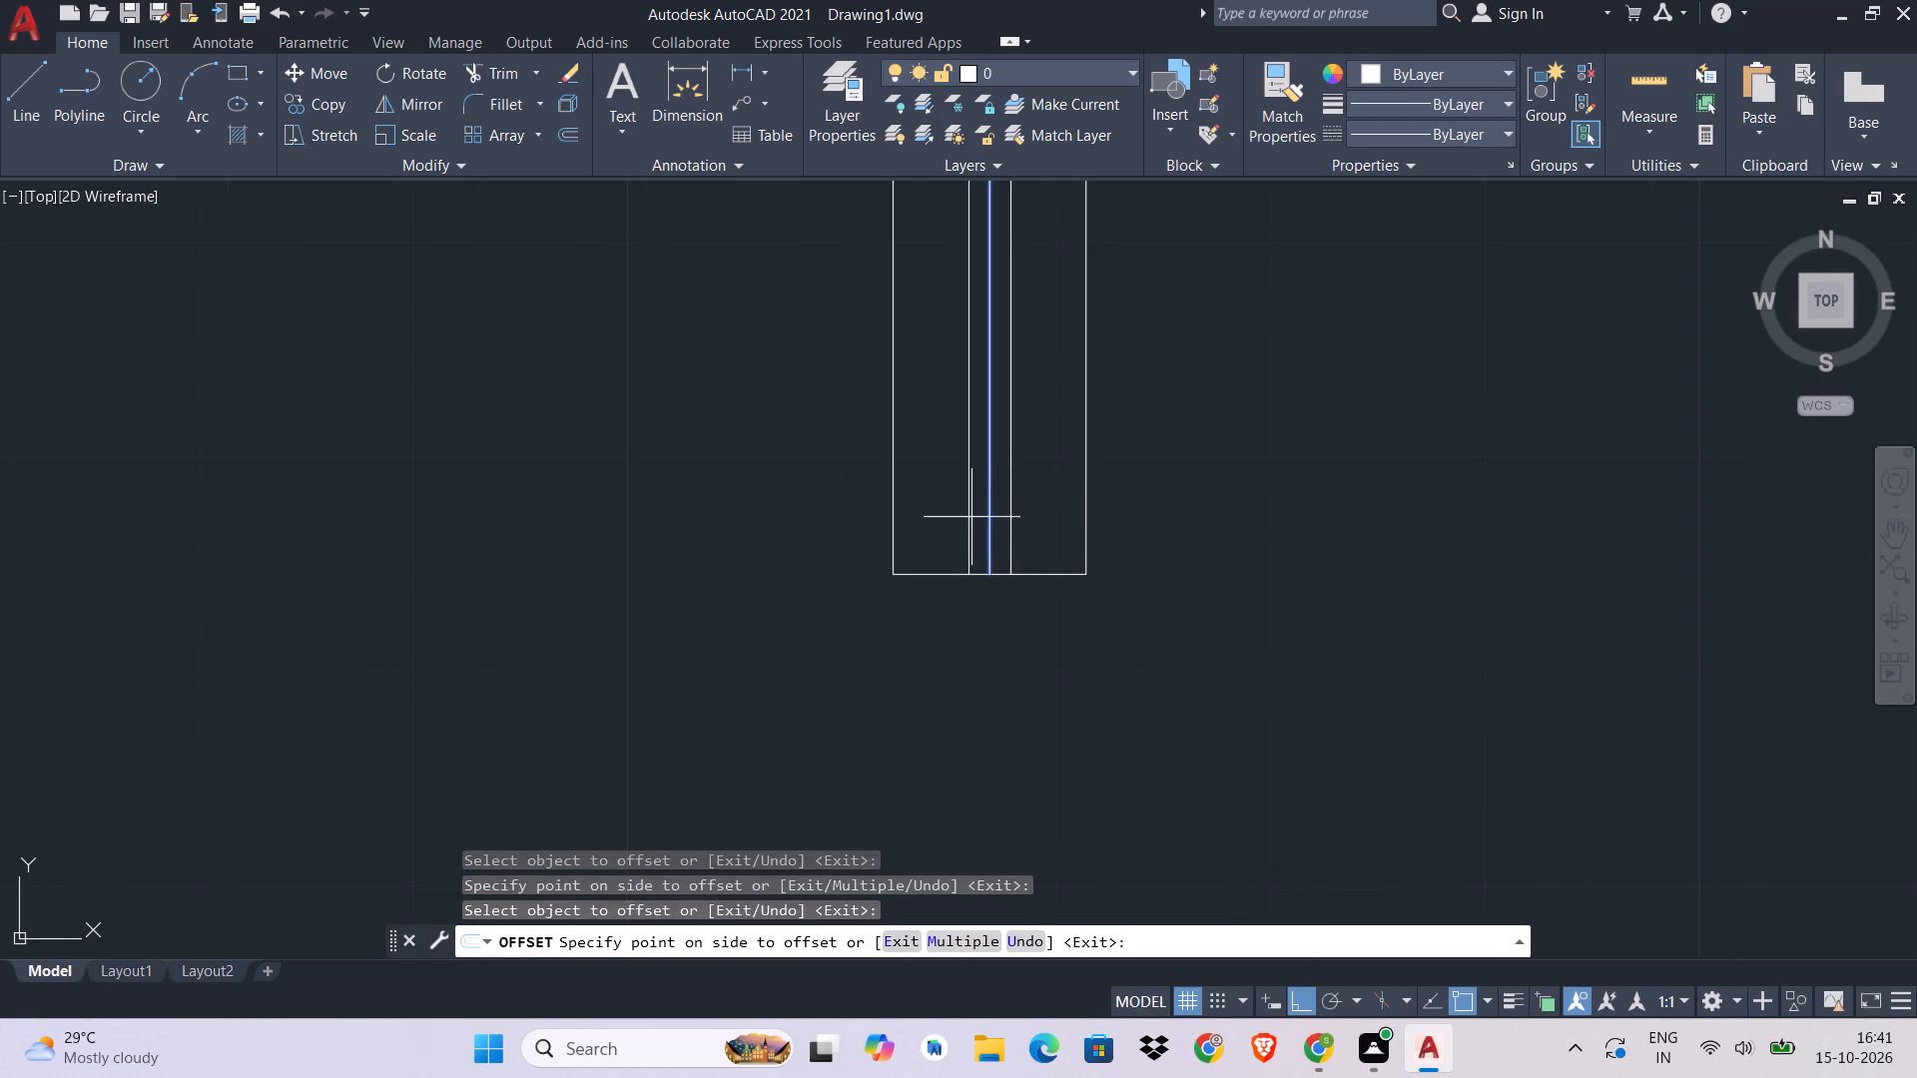
{"action": "left_click", "coordinate": [962, 520]}
{"action": "key", "text": "Escape"}
{"action": "scroll", "coordinate": [990, 514], "scroll_direction": "up", "scroll_amount": 2}
{"action": "left_click", "coordinate": [990, 514]}
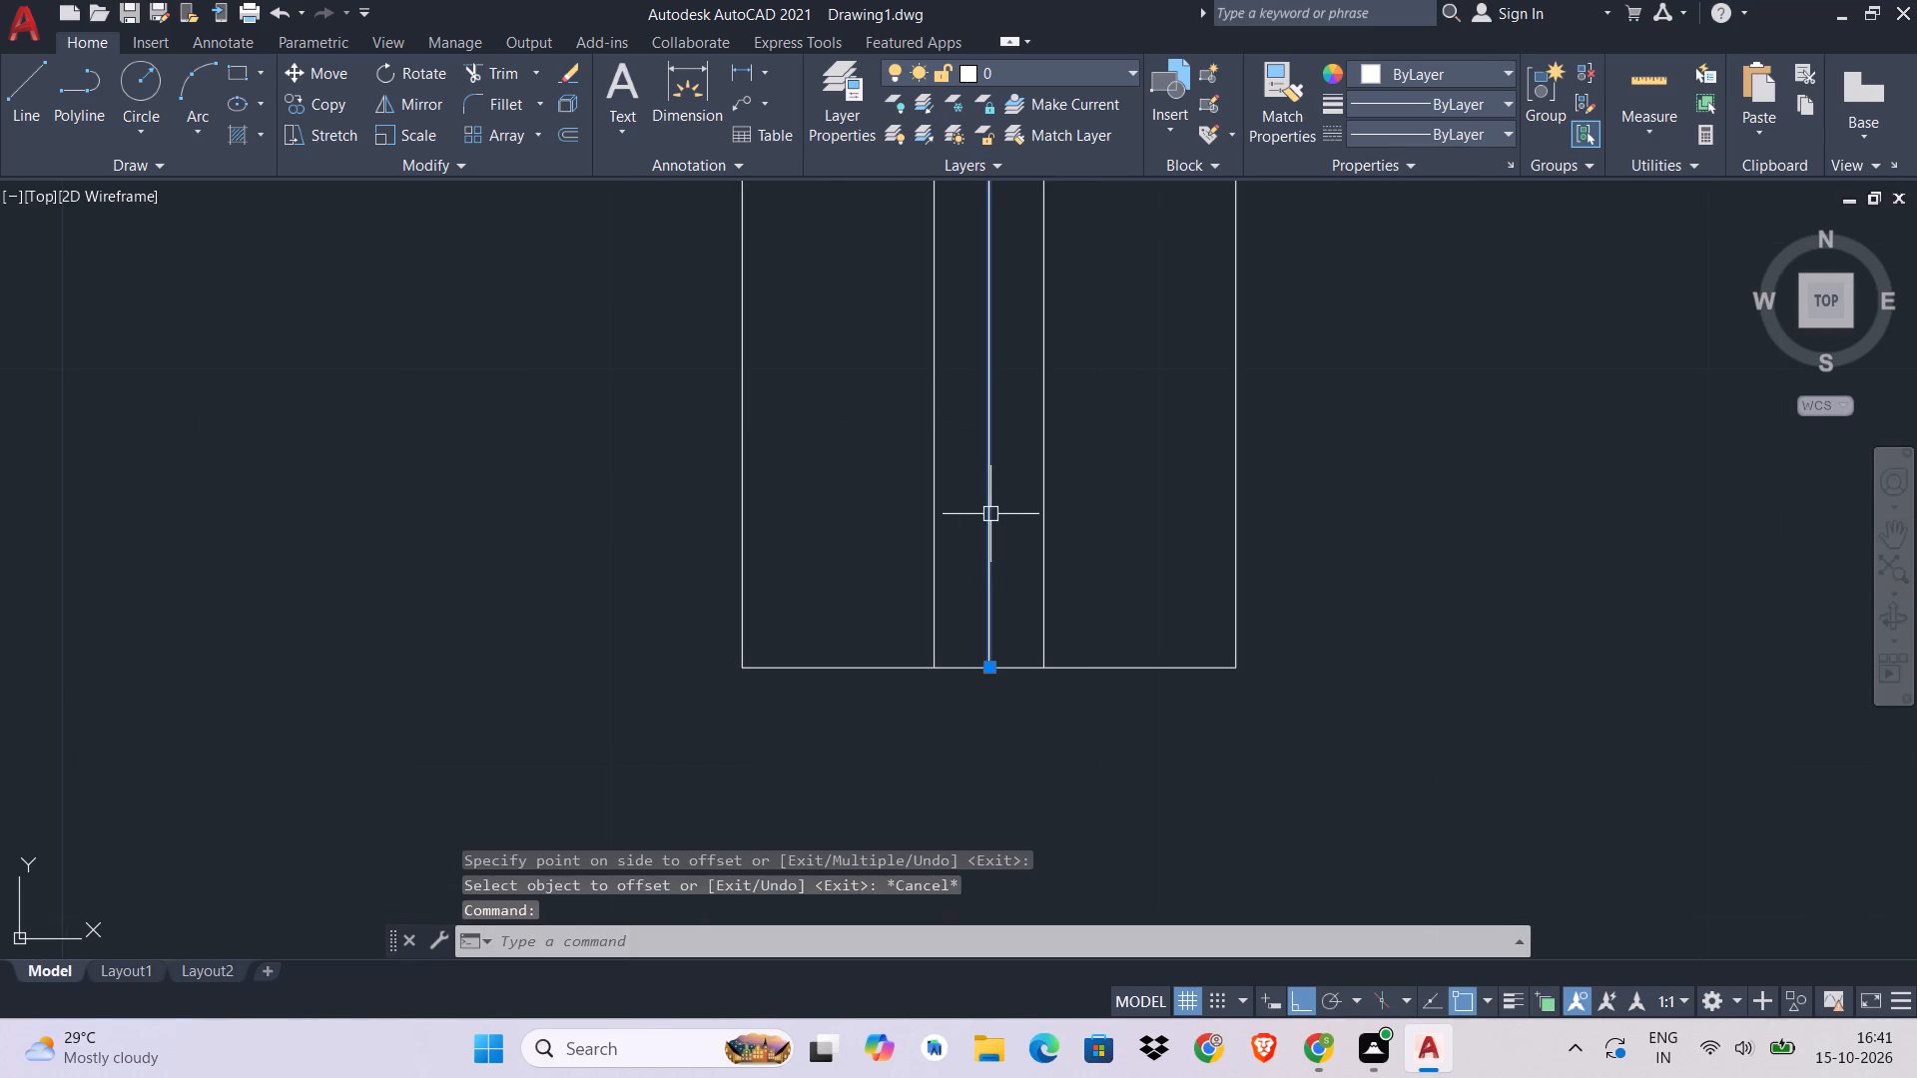
{"action": "key", "text": "Delete"}
Join the window rectangle's four edges into a single polyline.
{"action": "scroll", "coordinate": [991, 514], "scroll_direction": "down", "scroll_amount": 4}
{"action": "type", "text": "J"}
{"action": "key", "text": "space"}
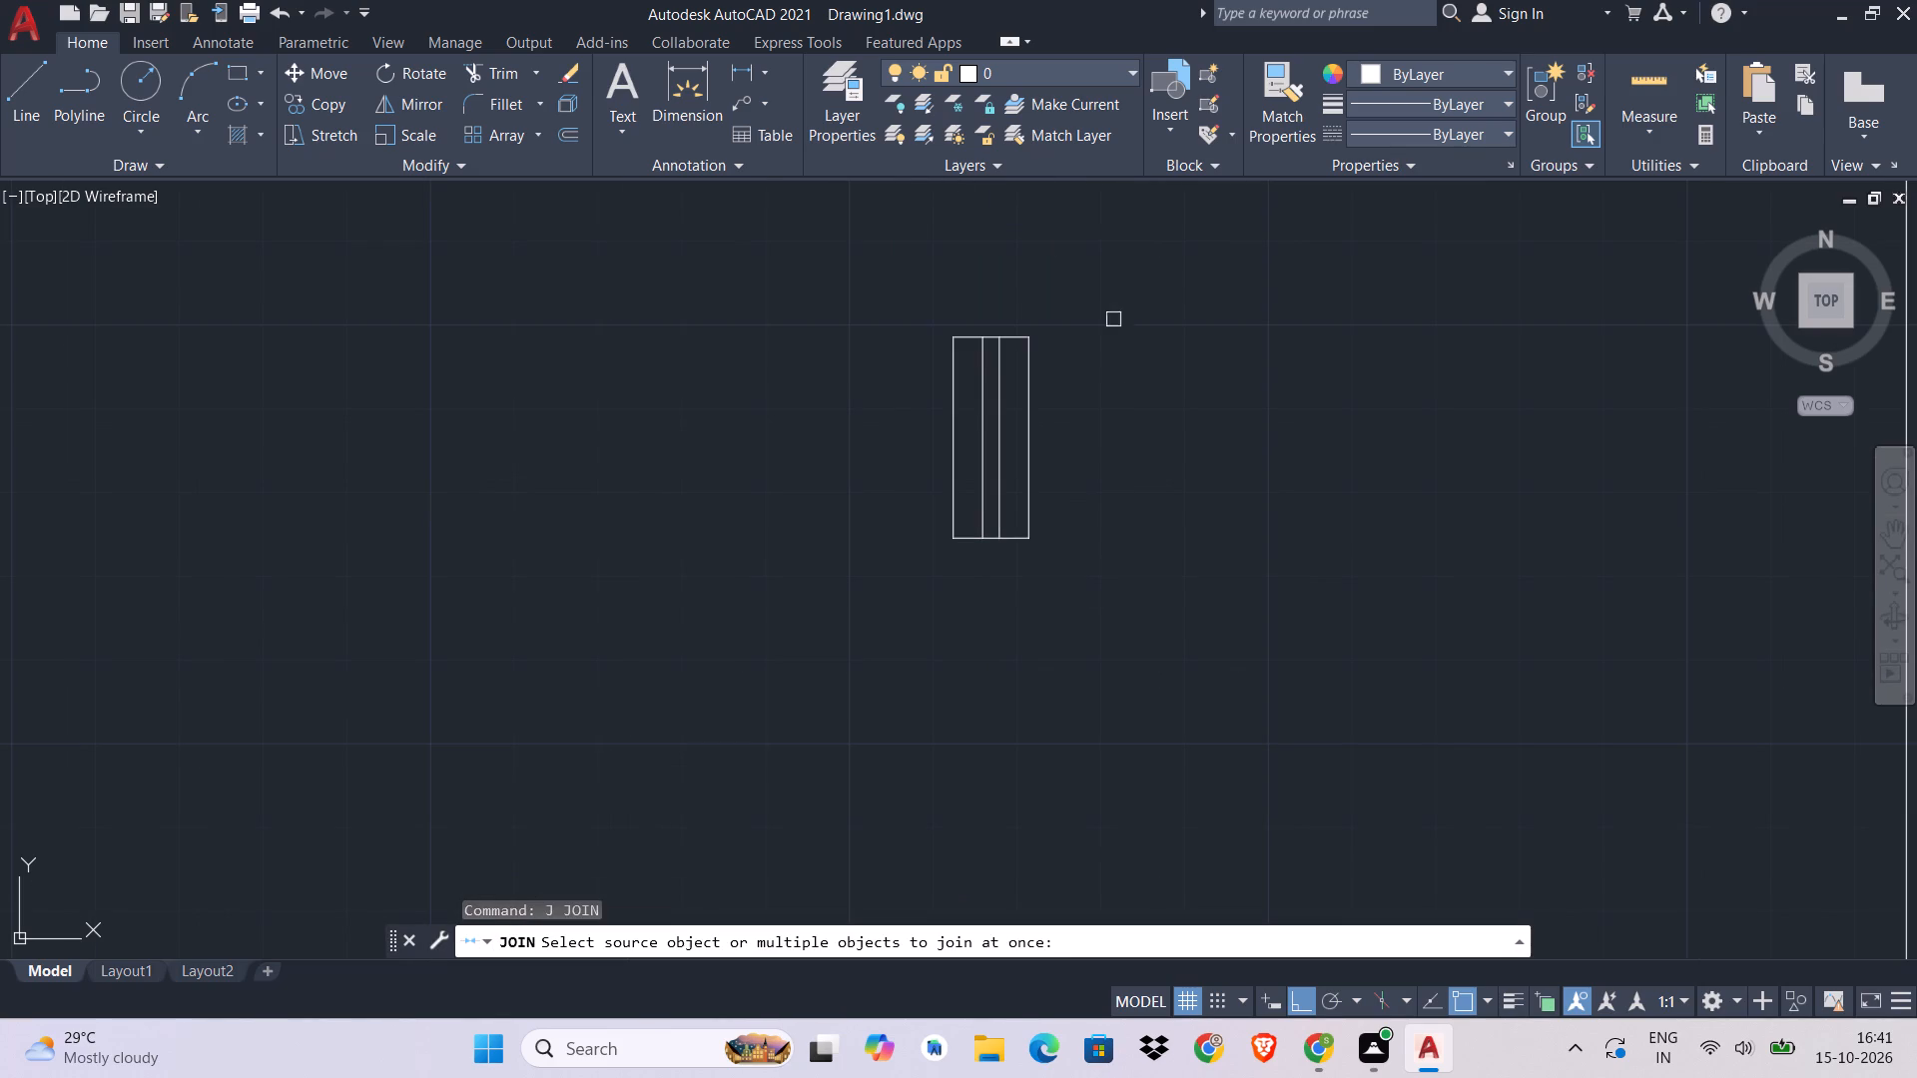
{"action": "left_click", "coordinate": [1113, 306]}
{"action": "left_click", "coordinate": [867, 610]}
{"action": "key", "text": "Return"}
Move the window symbol by its lower-left corner onto the west exterior wall's outer face, beside the room above the staircase.
{"action": "left_click", "coordinate": [983, 464]}
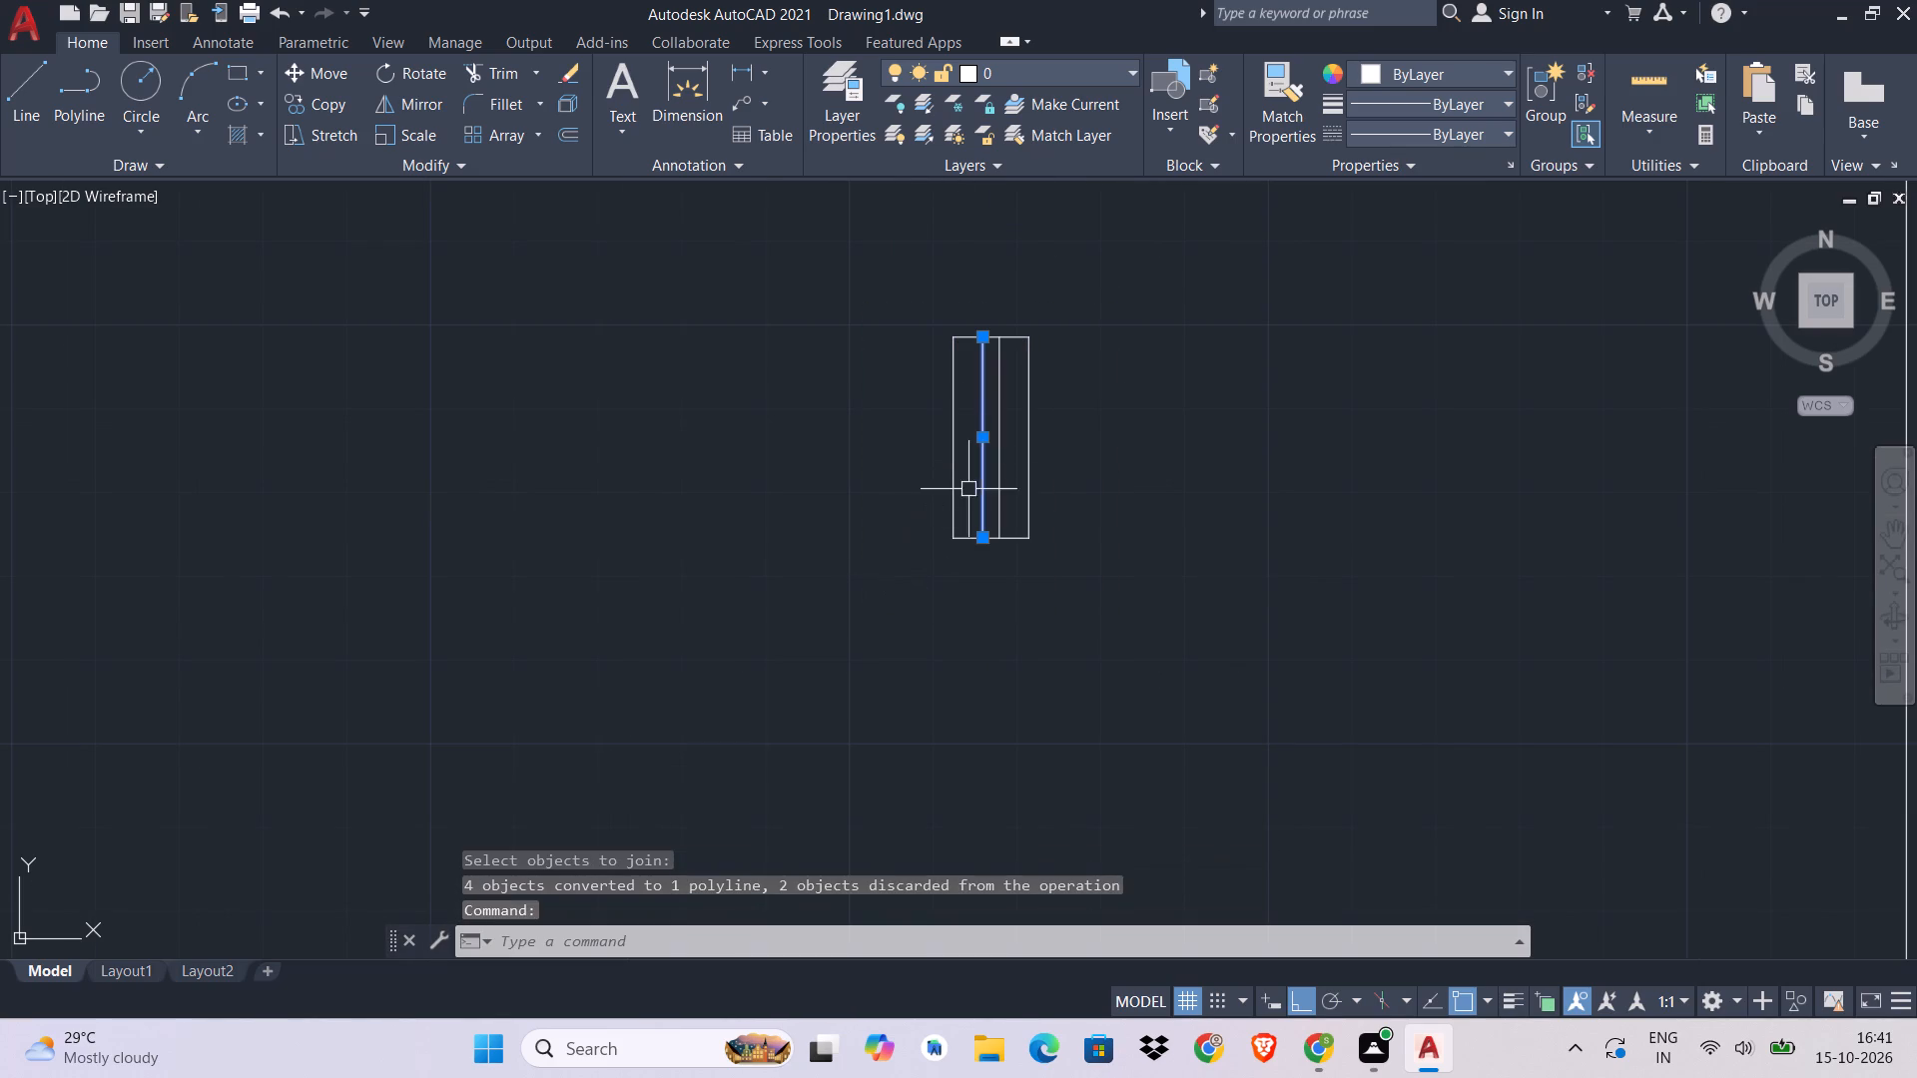
{"action": "left_click", "coordinate": [1146, 310]}
{"action": "left_click", "coordinate": [842, 648]}
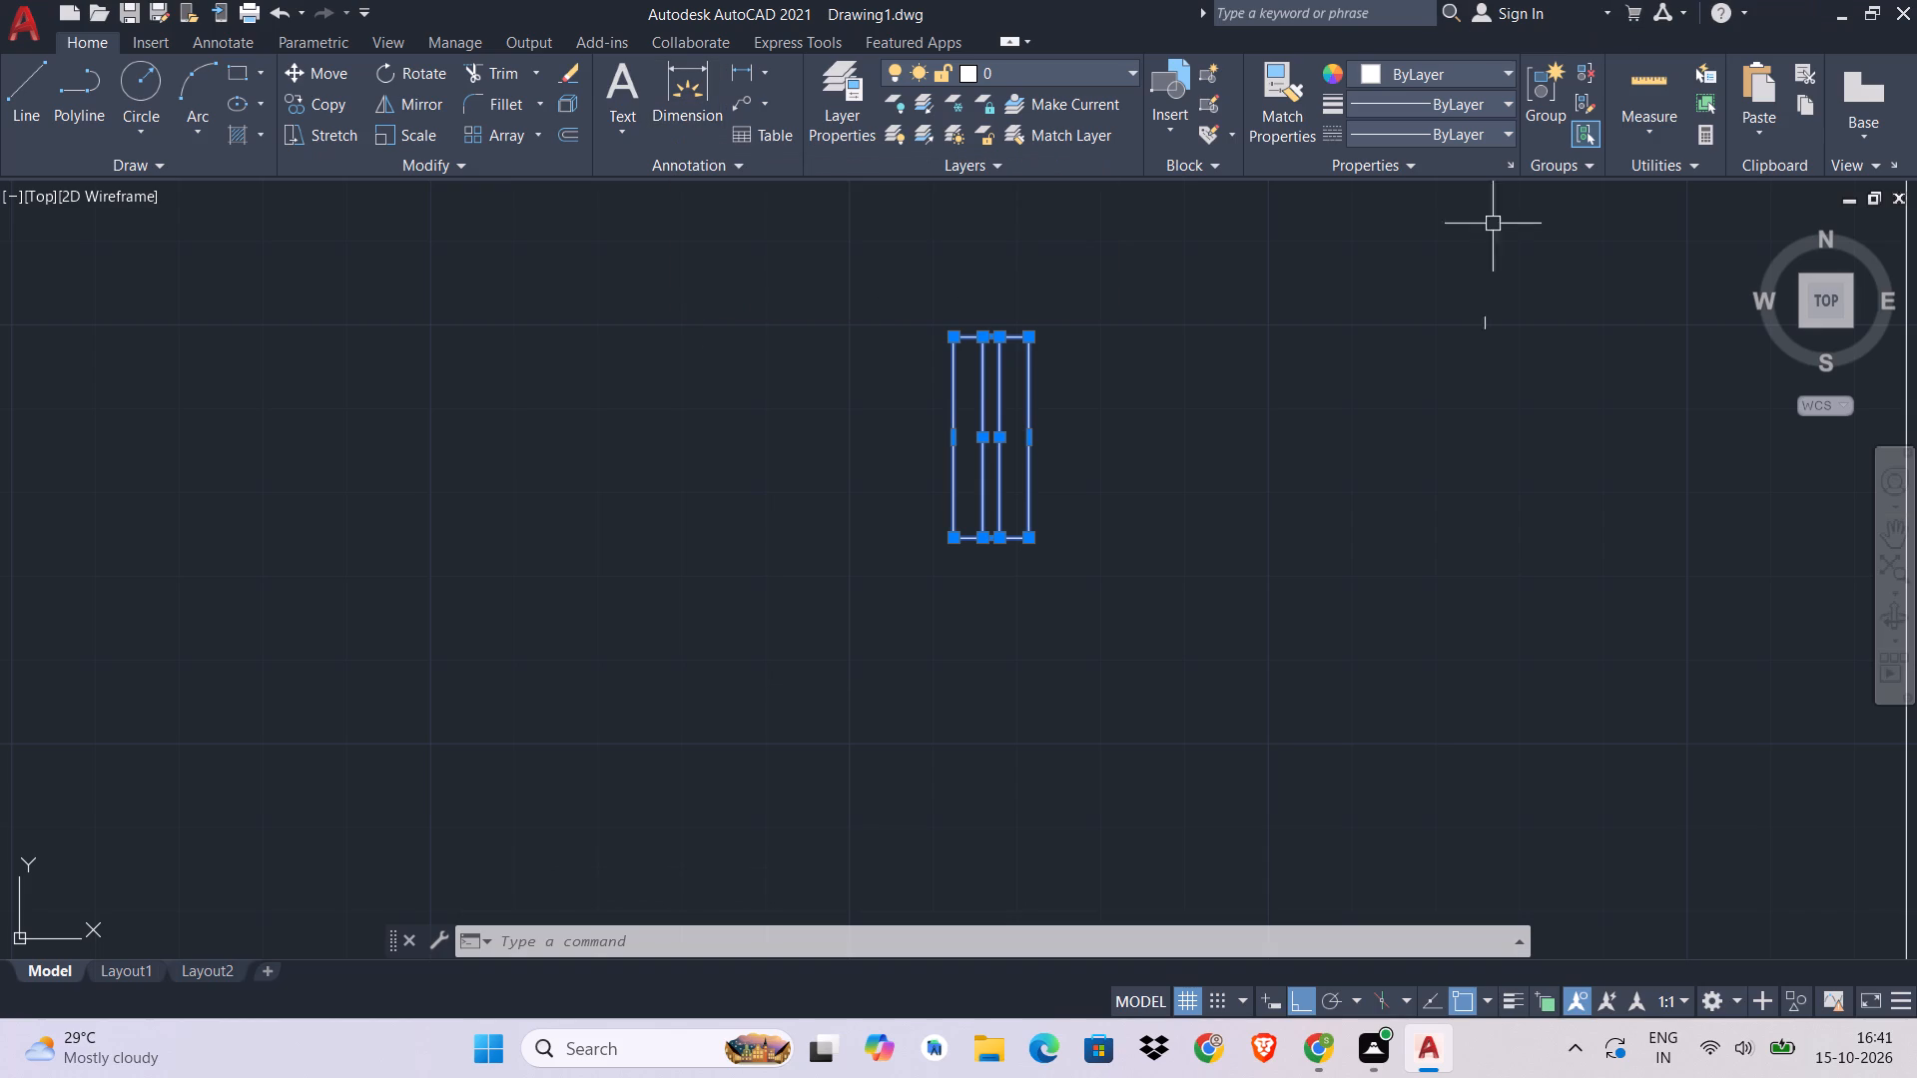
{"action": "type", "text": "M"}
{"action": "key", "text": "space"}
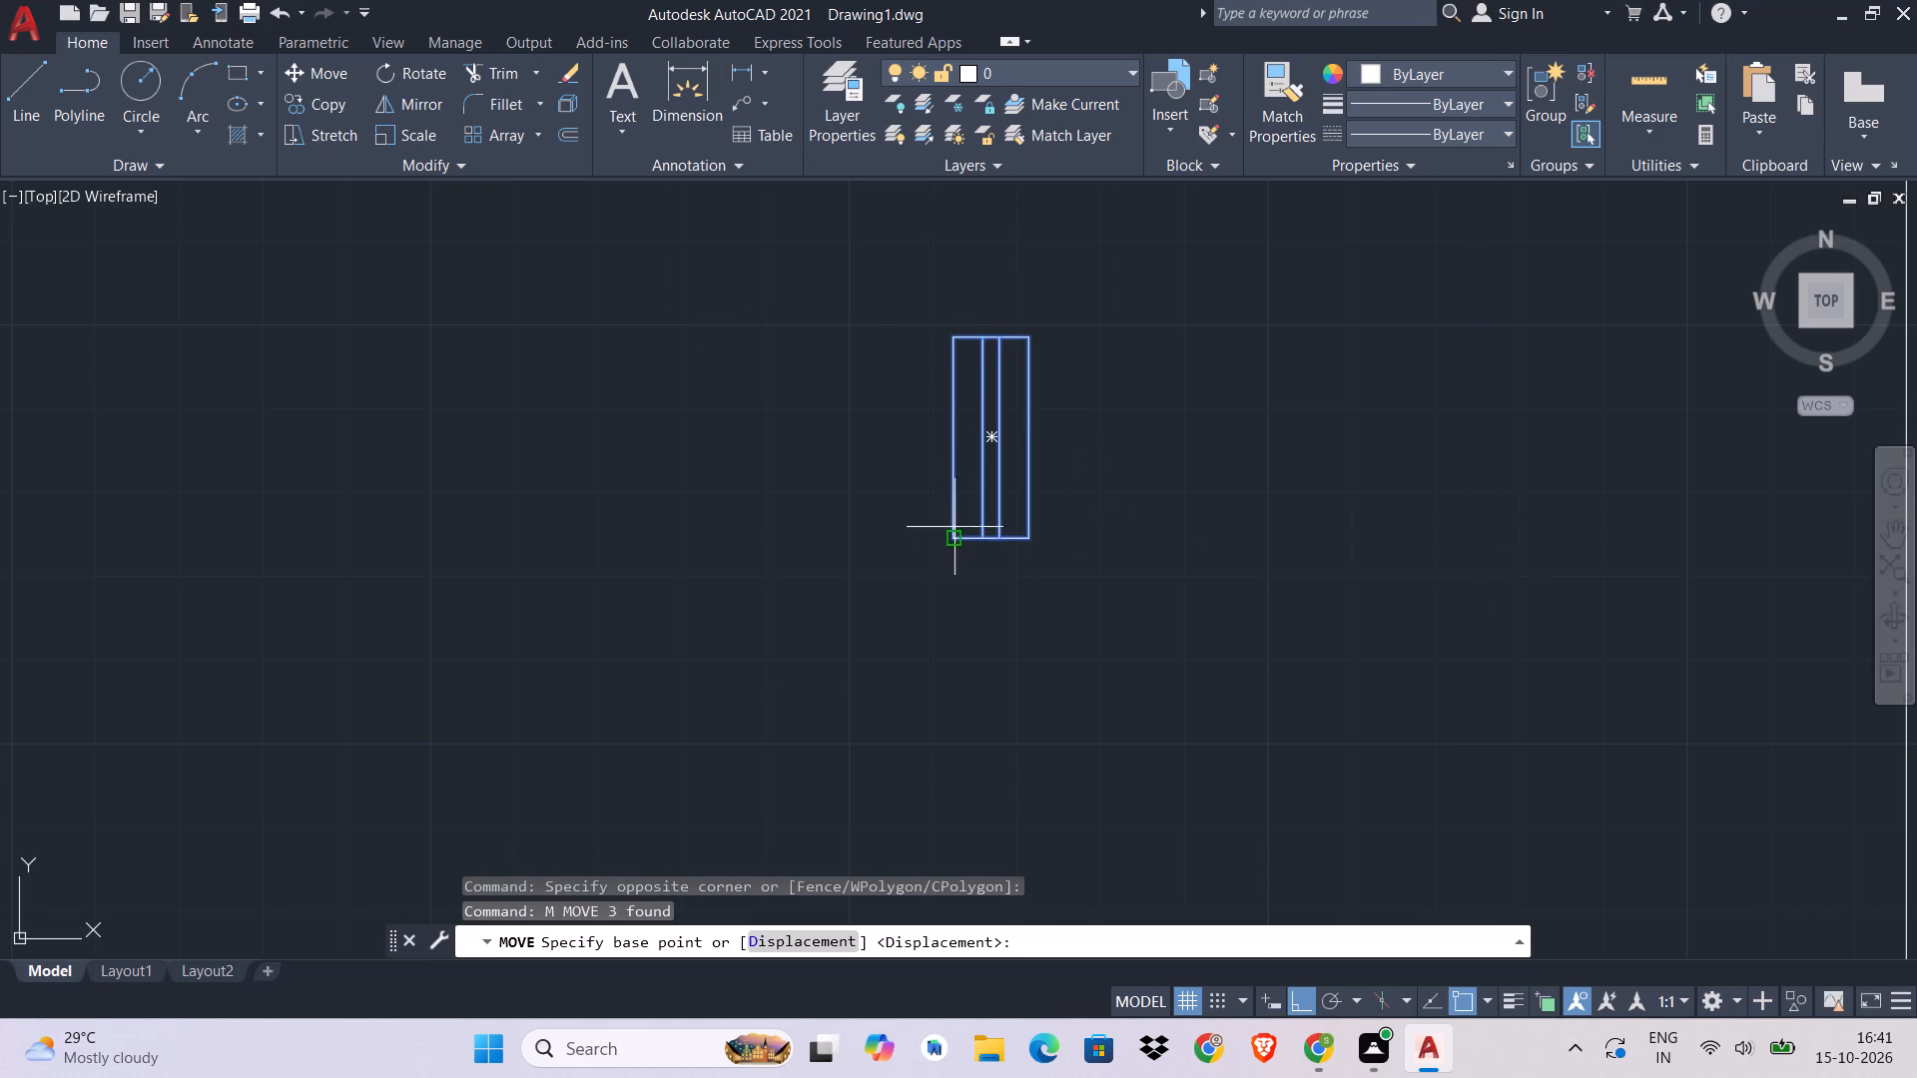
{"action": "left_click", "coordinate": [949, 539]}
{"action": "key", "text": "super+p"}
{"action": "scroll", "coordinate": [949, 539], "scroll_direction": "down", "scroll_amount": 4}
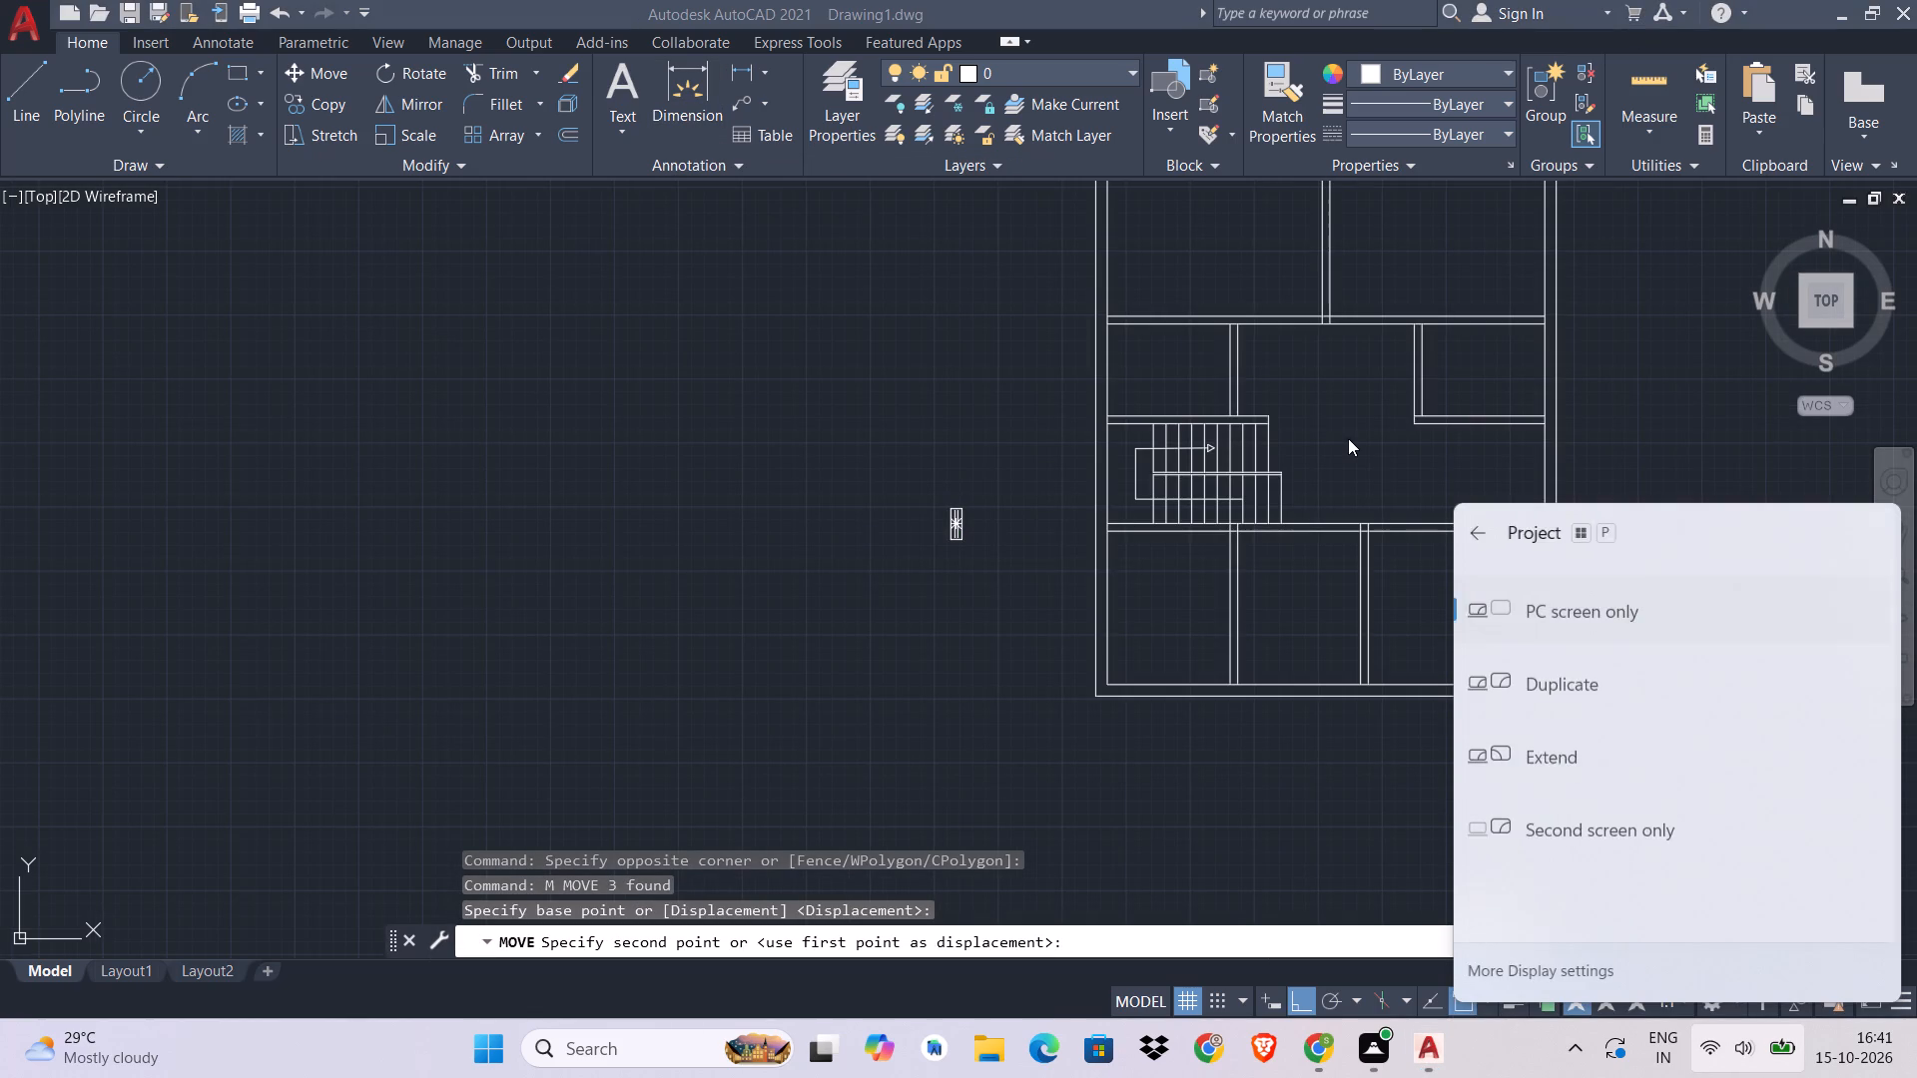
{"action": "key", "text": "Escape"}
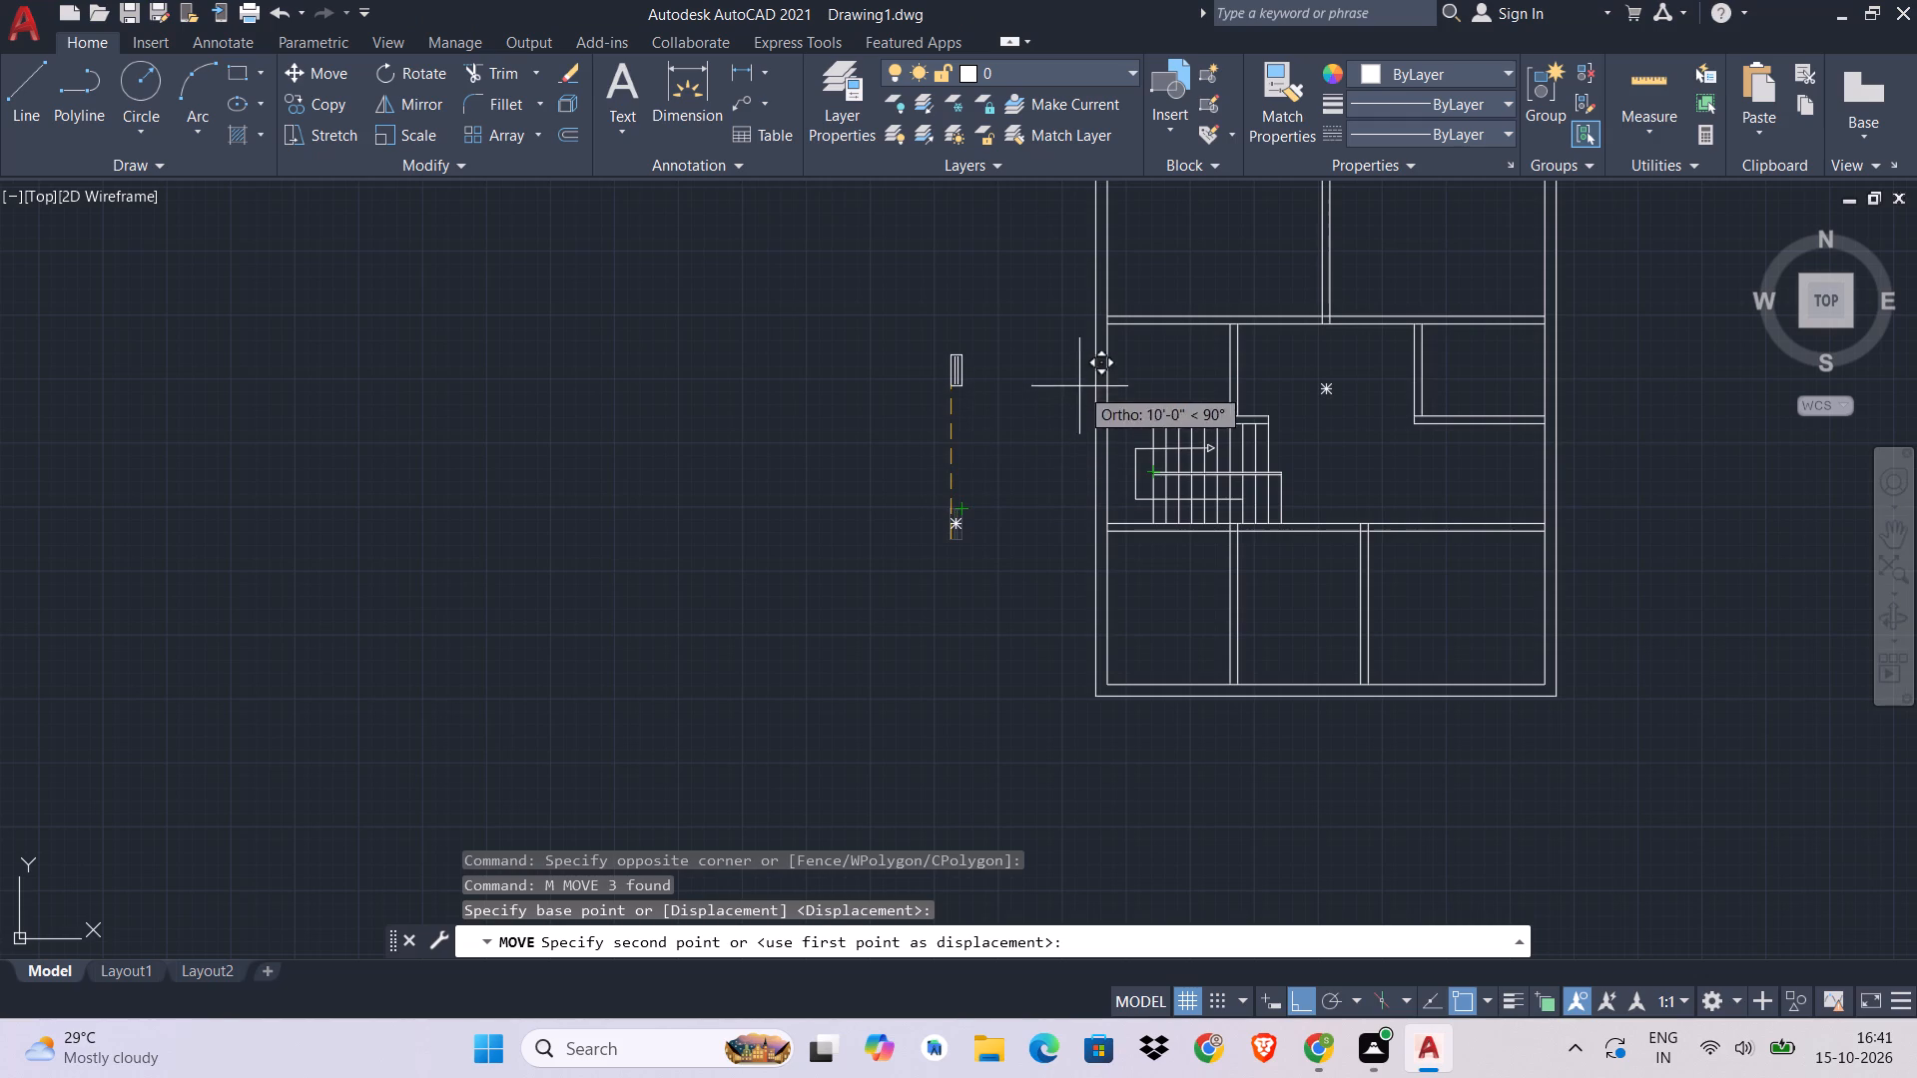
{"action": "key", "text": "ctrl+l"}
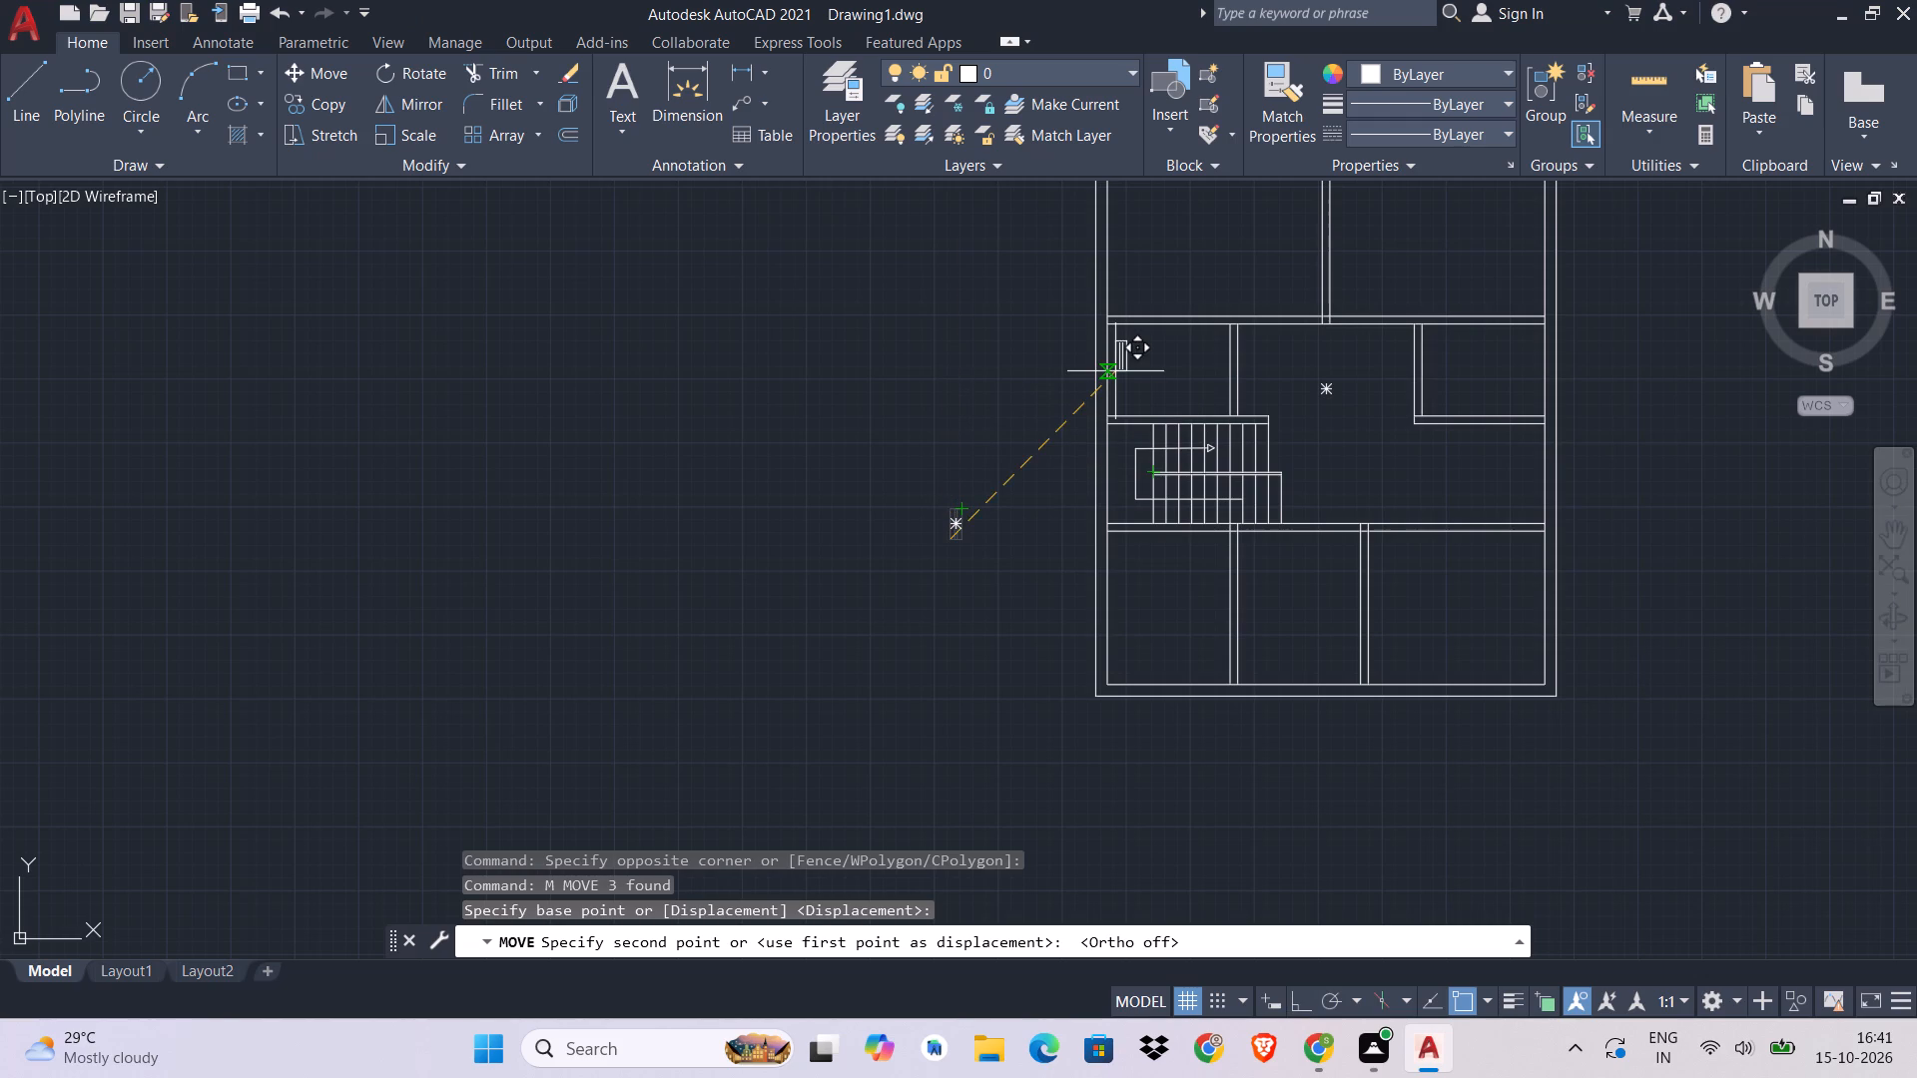
{"action": "scroll", "coordinate": [1088, 349], "scroll_direction": "up", "scroll_amount": 3}
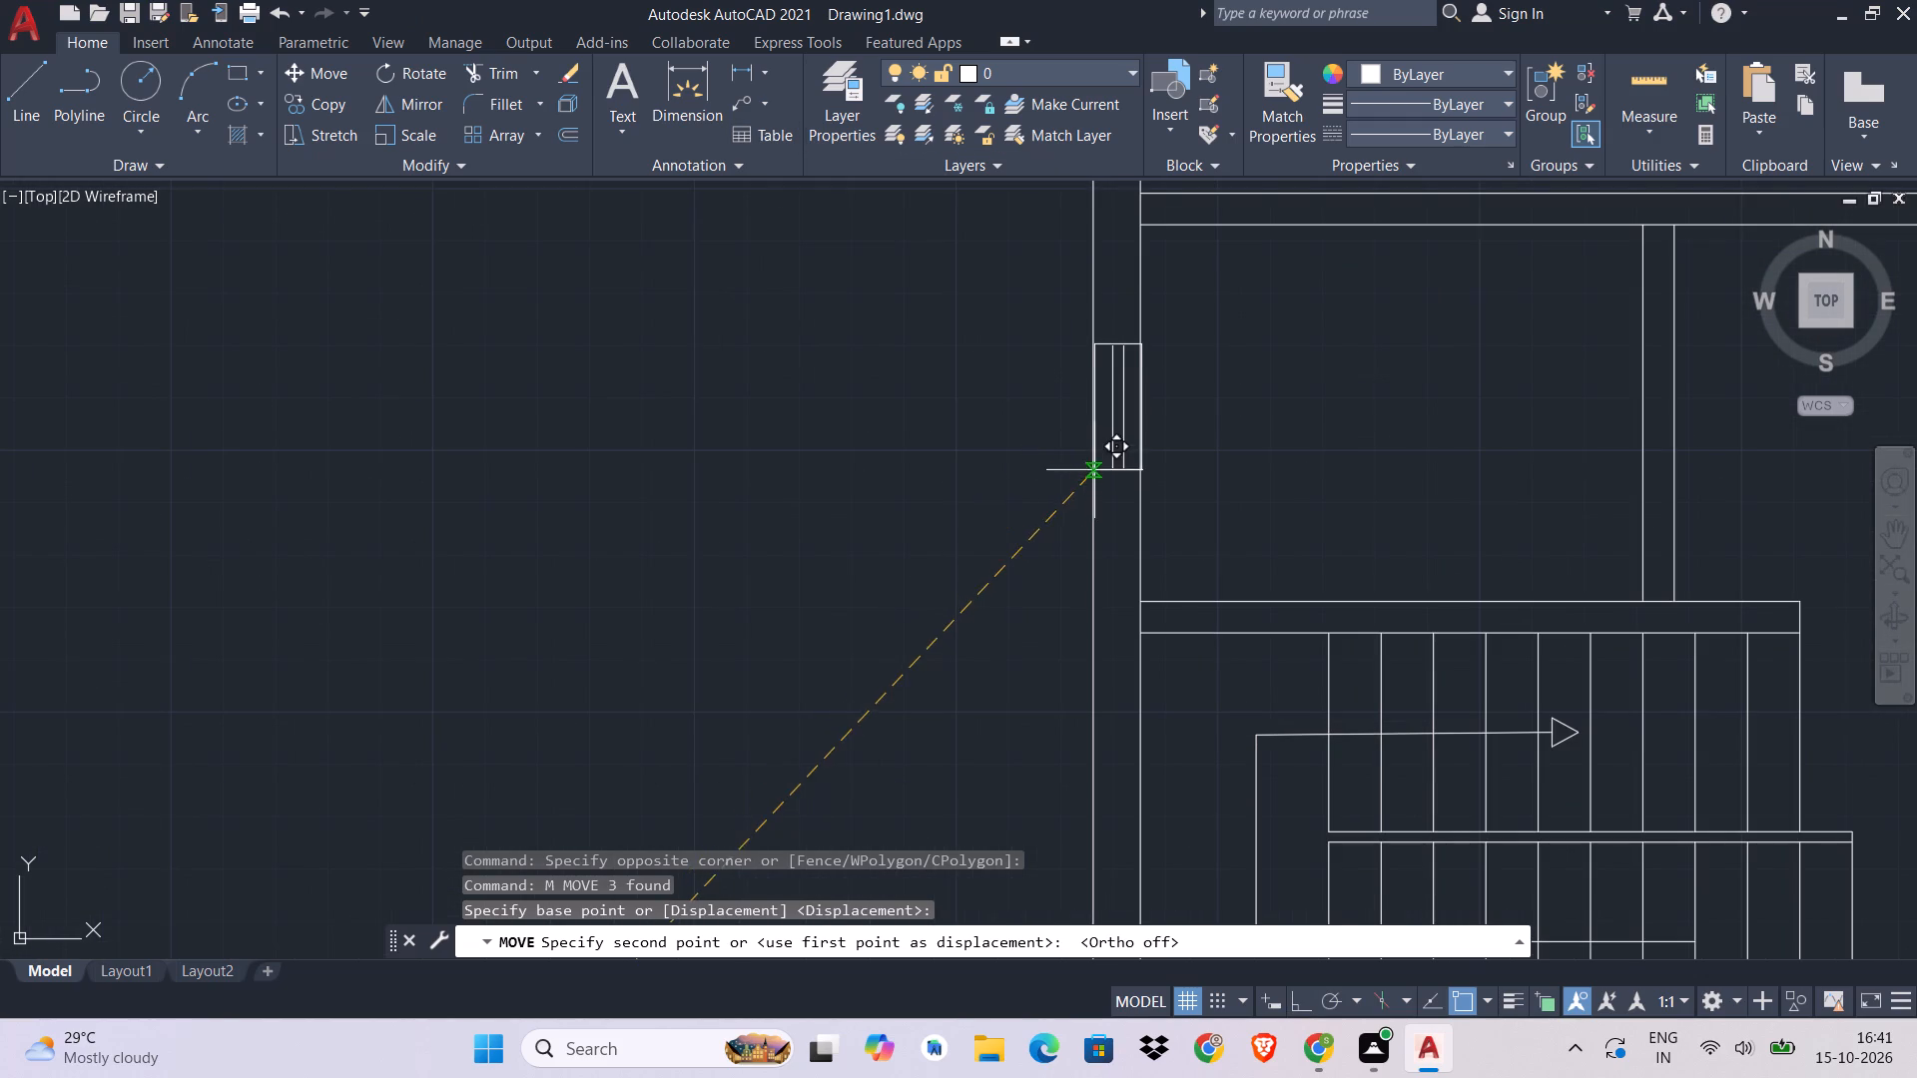
{"action": "left_click", "coordinate": [1094, 470]}
Trim the inner faces of the west, north and east exterior walls where the upper rooms' partitions meet them.
{"action": "scroll", "coordinate": [1438, 514], "scroll_direction": "down", "scroll_amount": 2}
{"action": "scroll", "coordinate": [1343, 392], "scroll_direction": "up", "scroll_amount": 4}
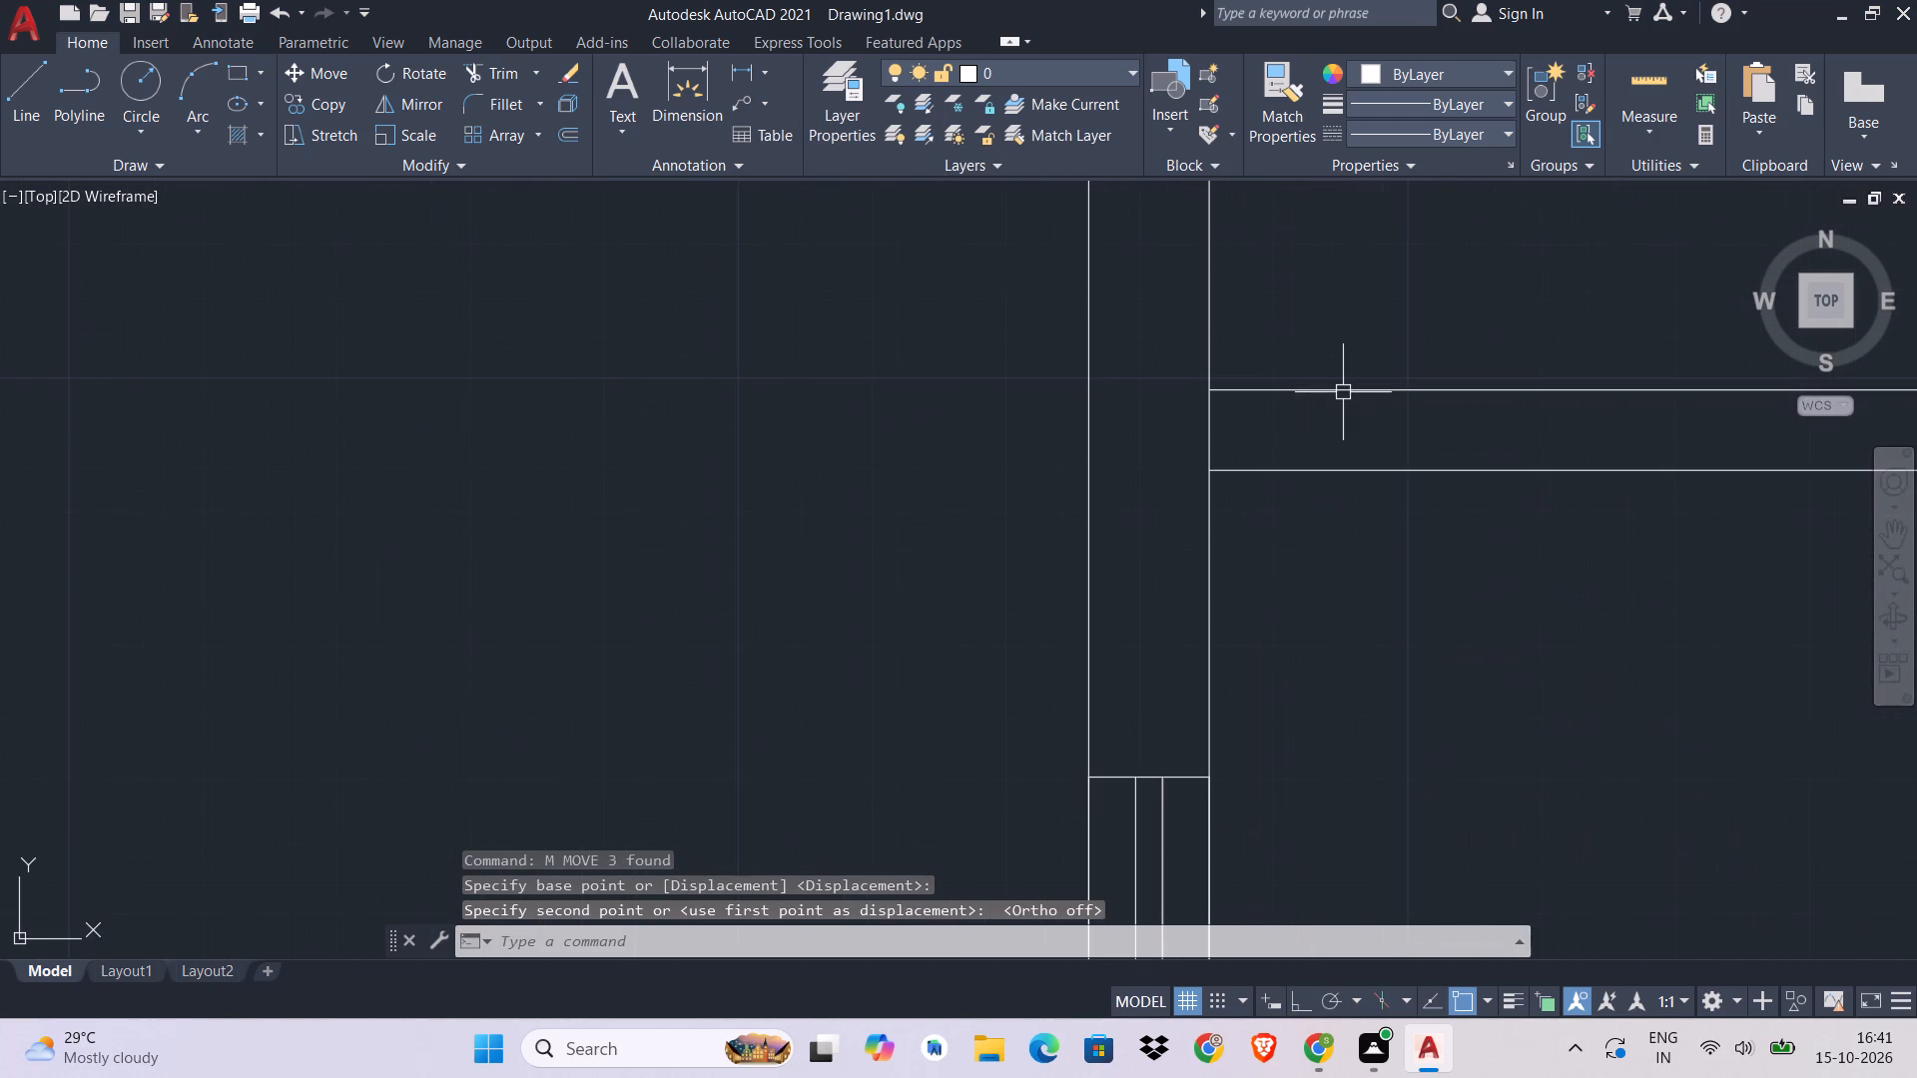
{"action": "type", "text": "TR"}
{"action": "key", "text": "space"}
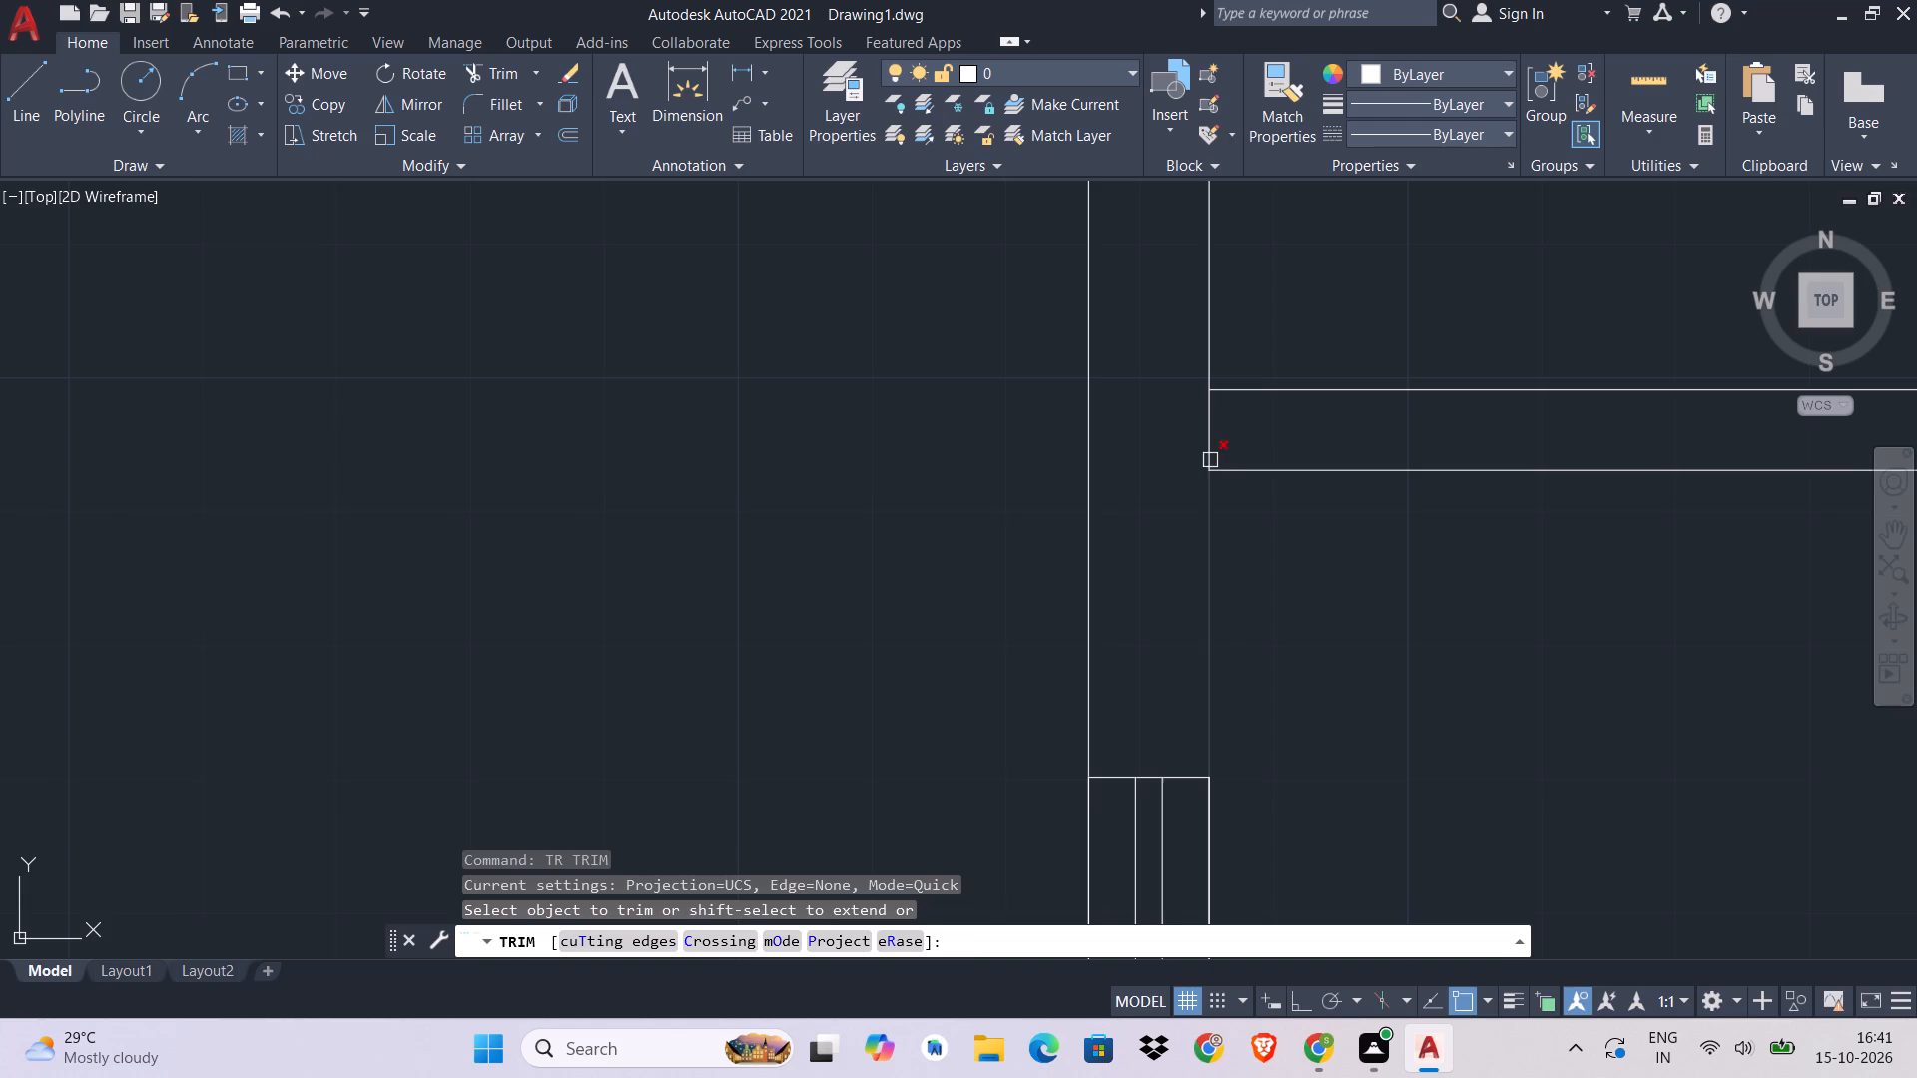
{"action": "left_click", "coordinate": [1206, 449]}
{"action": "scroll", "coordinate": [1345, 571], "scroll_direction": "down", "scroll_amount": 4}
{"action": "middle_click_drag", "start_coordinate": [1381, 332], "coordinate": [975, 680]}
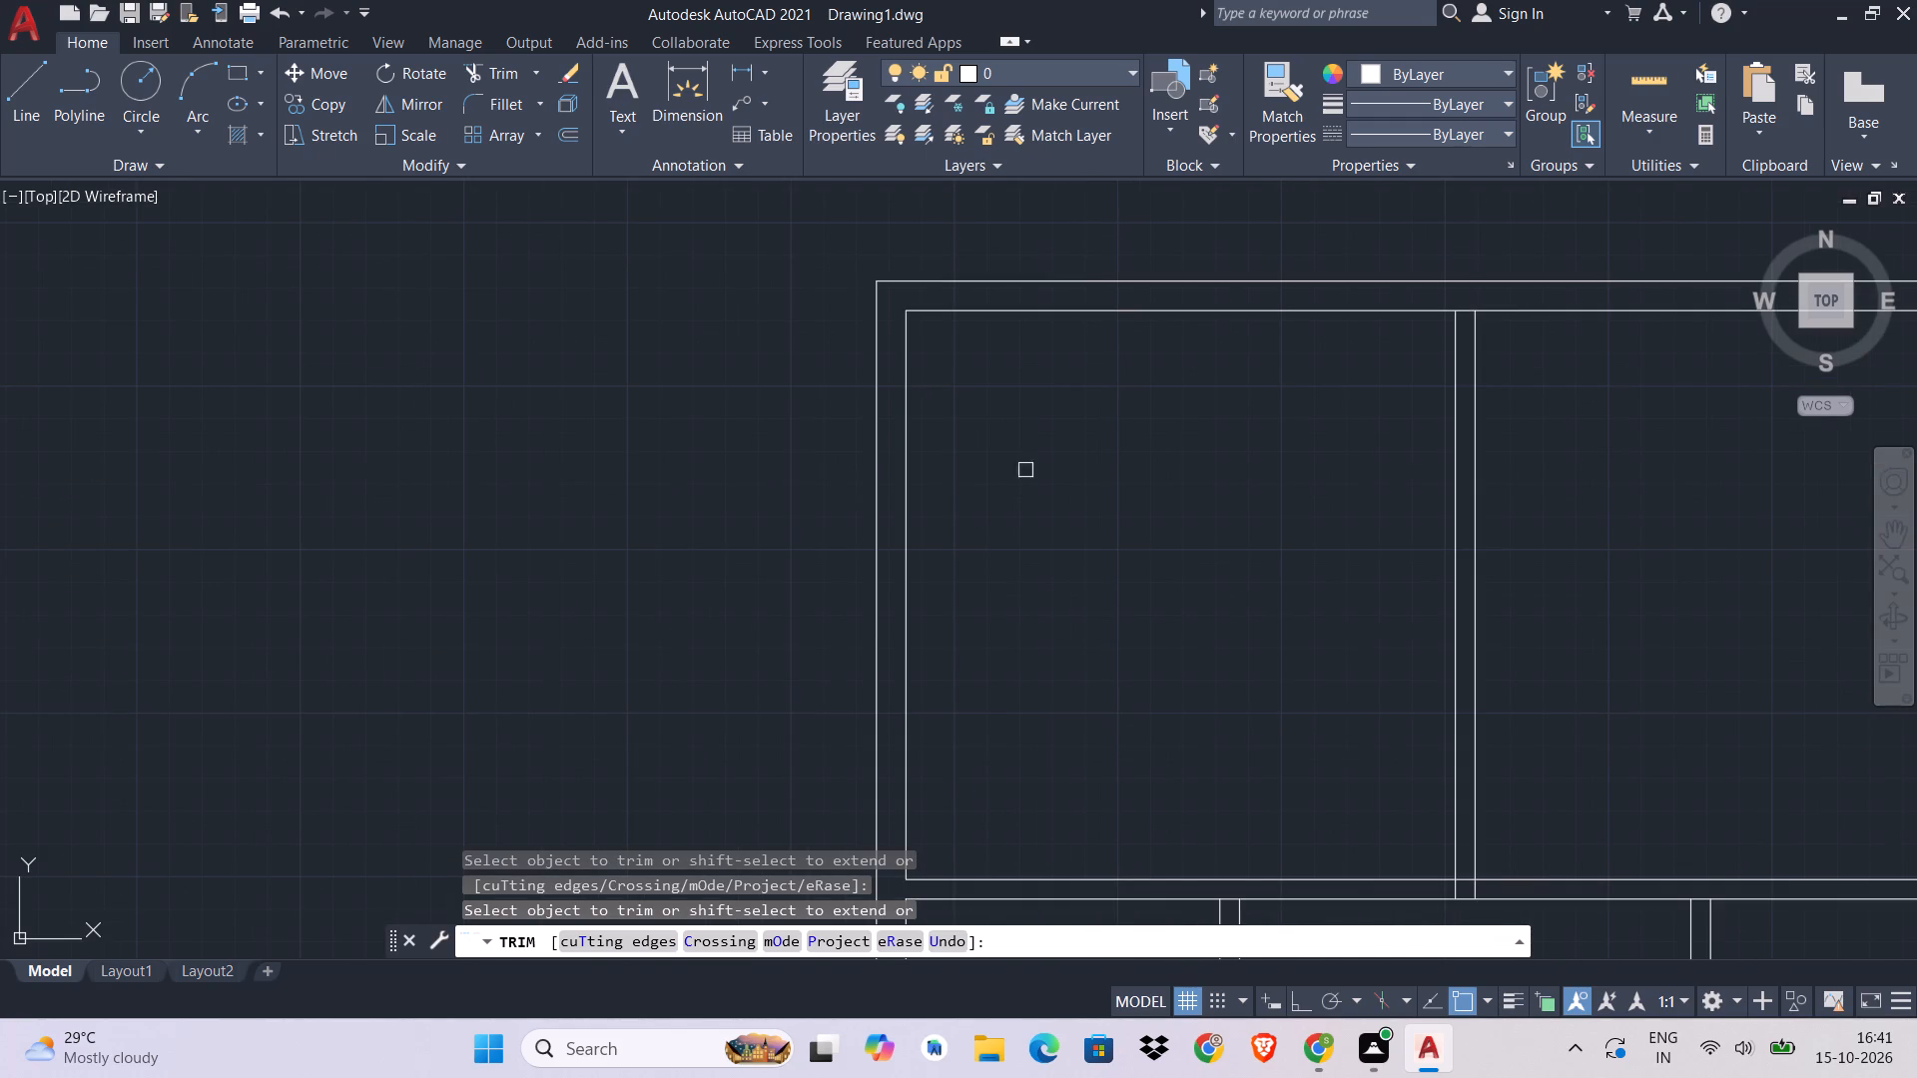
{"action": "scroll", "coordinate": [1452, 308], "scroll_direction": "up", "scroll_amount": 3}
{"action": "left_click", "coordinate": [1498, 307]}
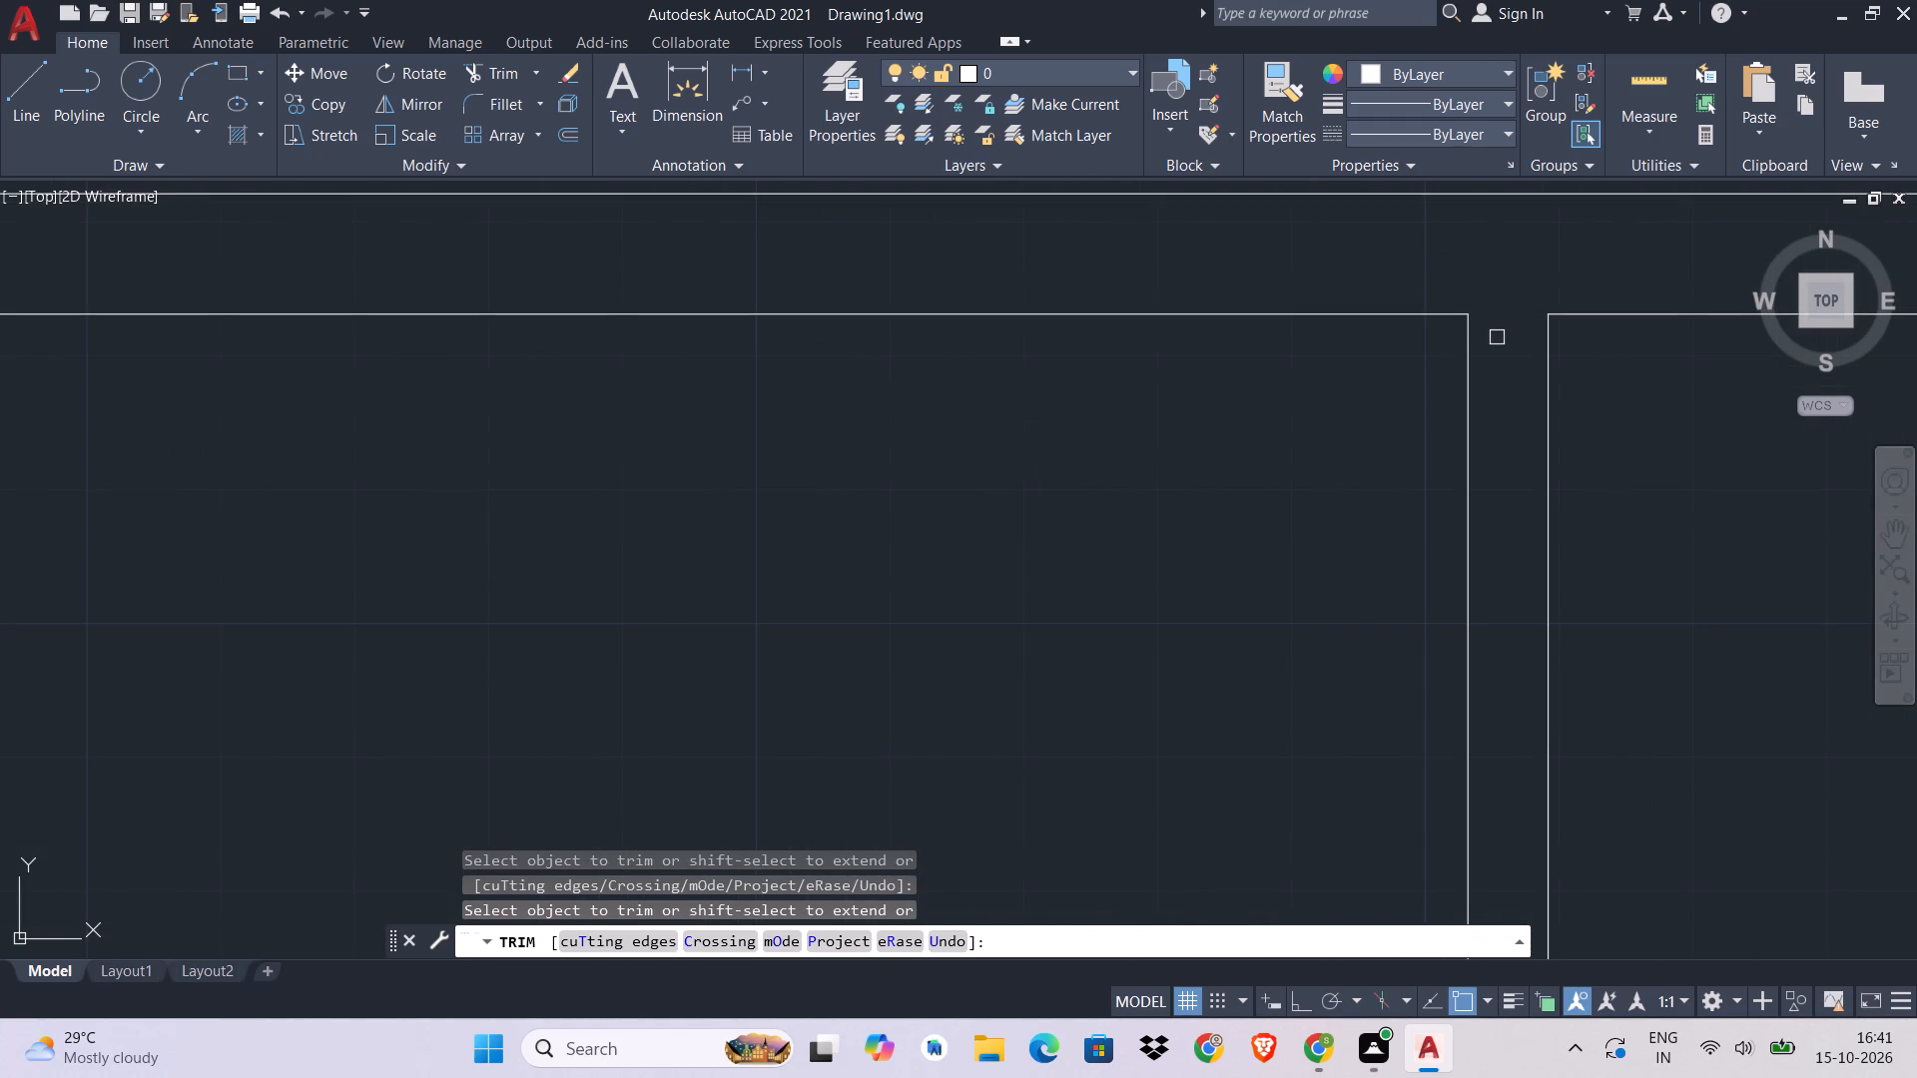
{"action": "scroll", "coordinate": [1452, 484], "scroll_direction": "down", "scroll_amount": 3}
{"action": "middle_click_drag", "start_coordinate": [1452, 489], "coordinate": [1263, 223]}
{"action": "scroll", "coordinate": [1249, 302], "scroll_direction": "down", "scroll_amount": 3}
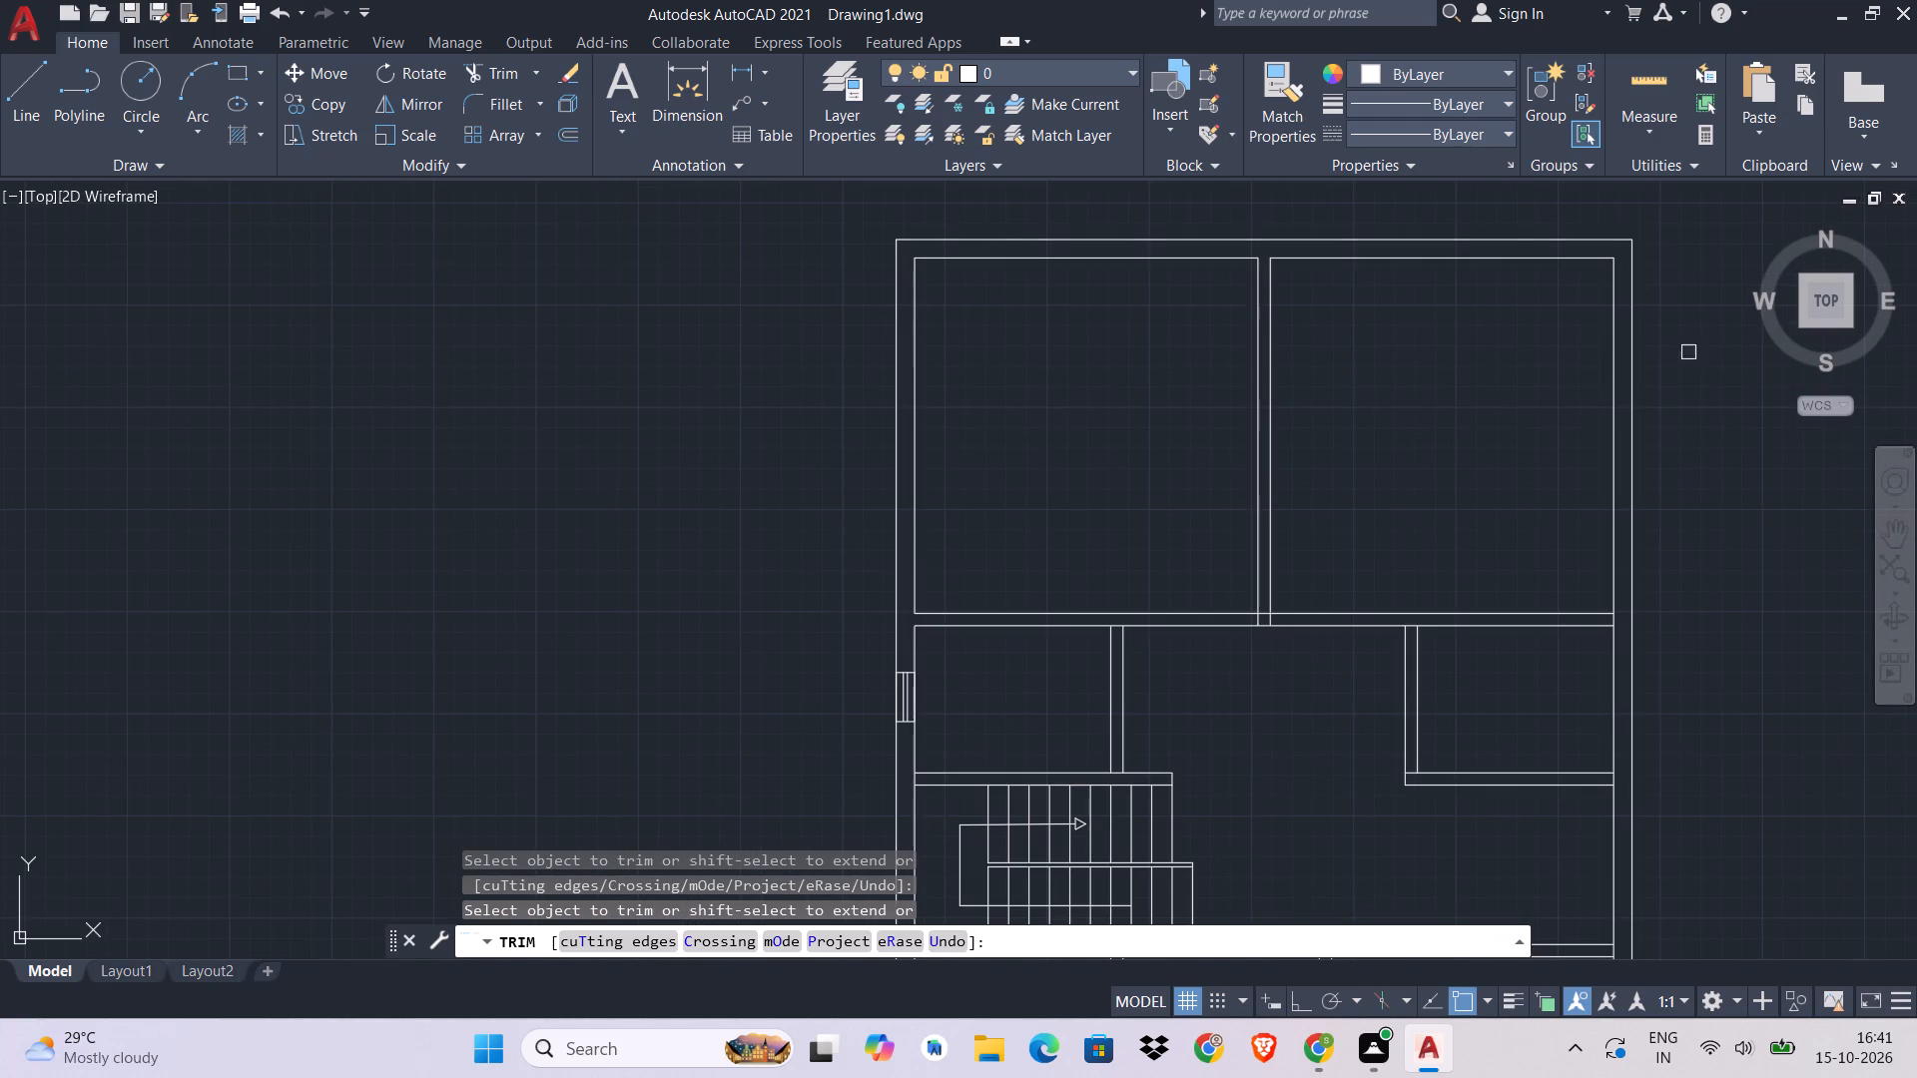
{"action": "scroll", "coordinate": [1598, 616], "scroll_direction": "up", "scroll_amount": 5}
{"action": "left_click", "coordinate": [1750, 683]}
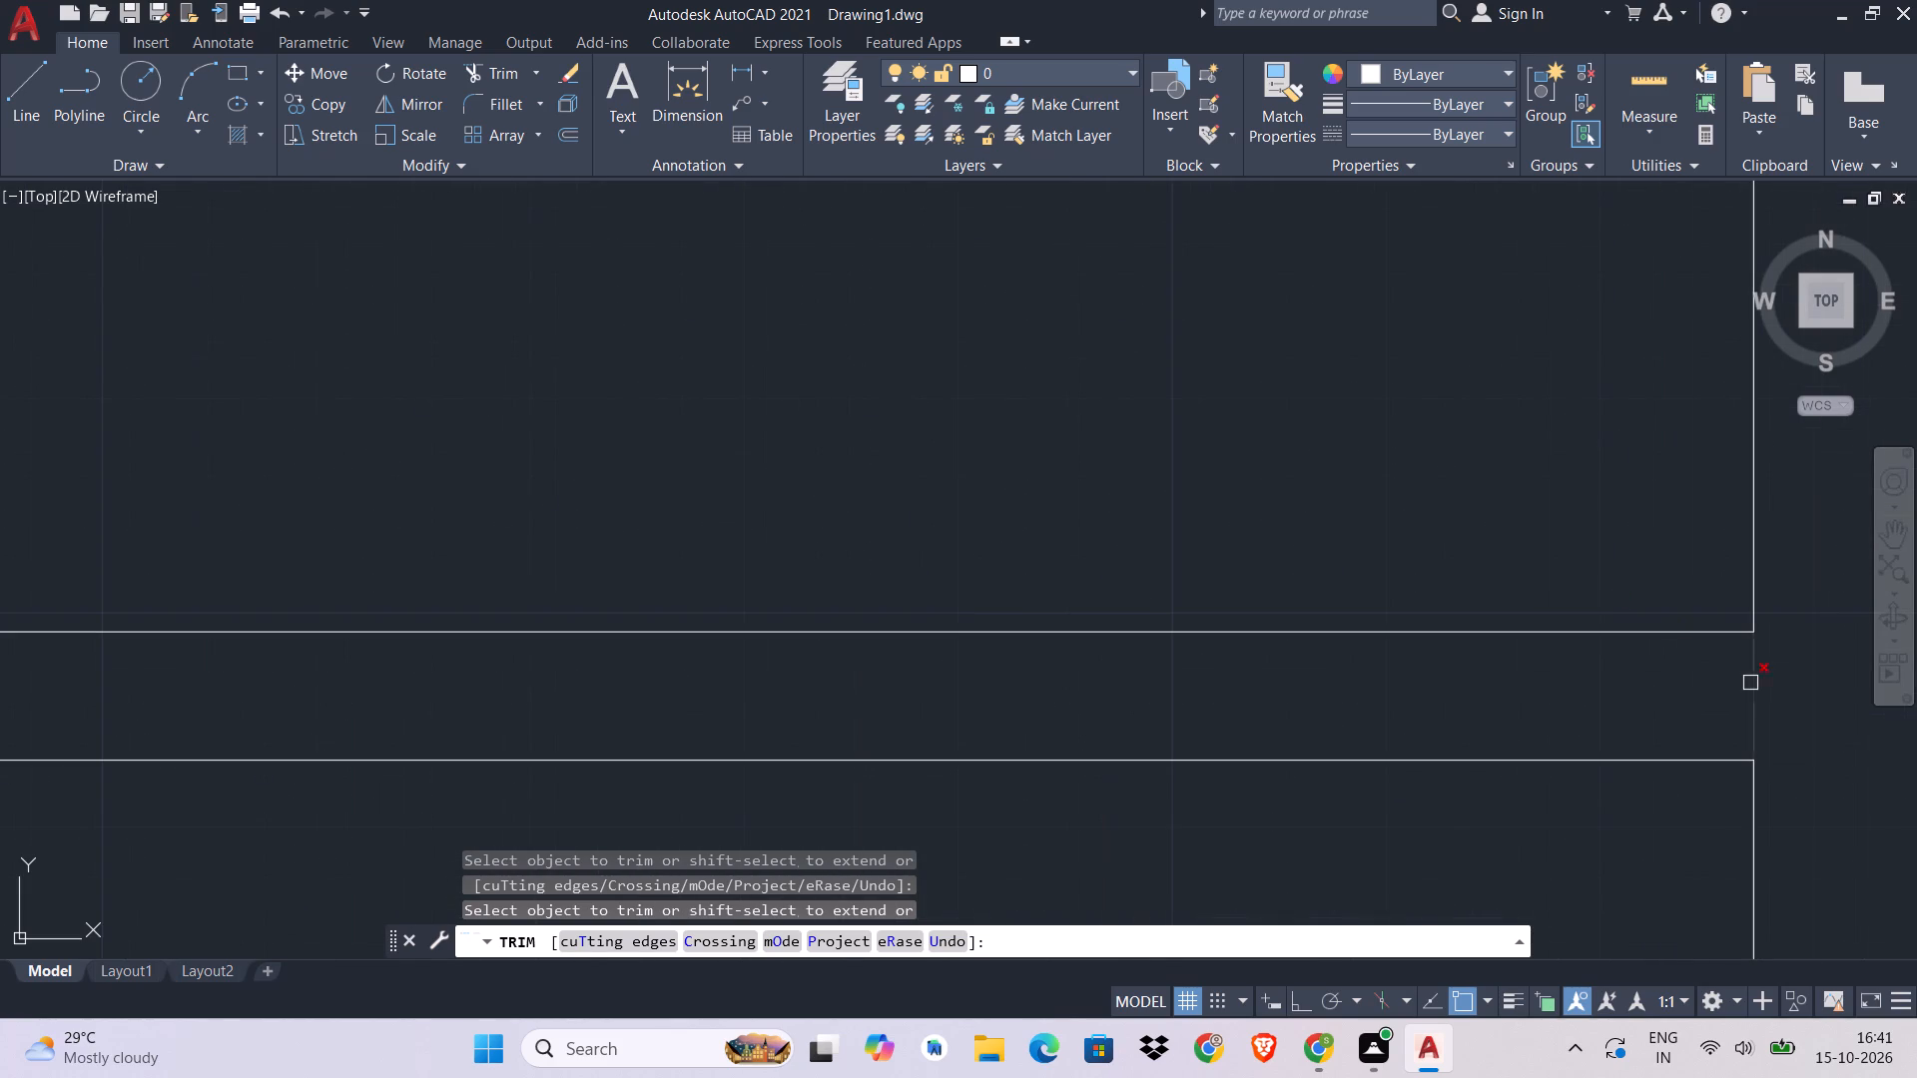
Trim the horizontal partition below the two upper rooms at its three junctions with vertical partitions, clearing the overlapping line segments.
{"action": "scroll", "coordinate": [987, 652], "scroll_direction": "down", "scroll_amount": 3}
{"action": "scroll", "coordinate": [1107, 618], "scroll_direction": "up", "scroll_amount": 1}
{"action": "scroll", "coordinate": [1136, 611], "scroll_direction": "down", "scroll_amount": 1}
{"action": "middle_click_drag", "start_coordinate": [1175, 603], "coordinate": [1710, 513]}
{"action": "scroll", "coordinate": [1272, 588], "scroll_direction": "up", "scroll_amount": 2}
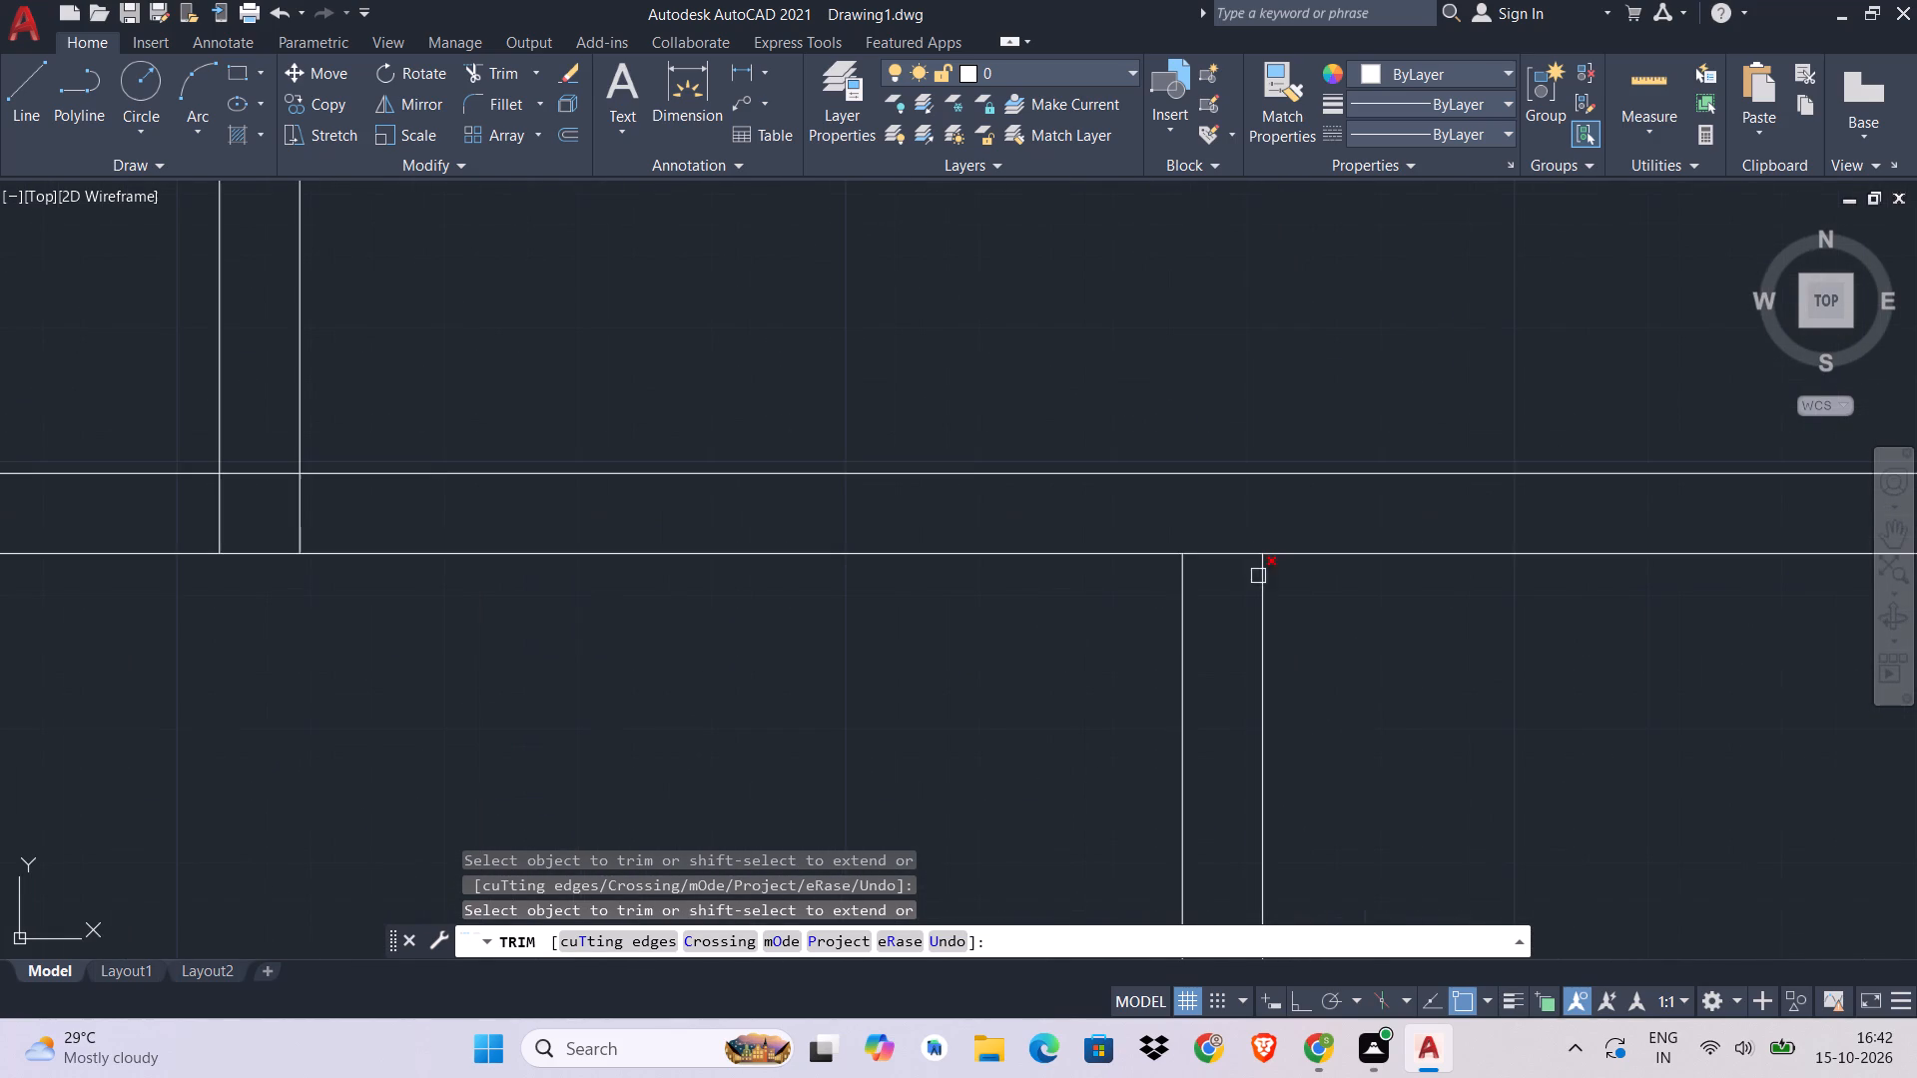
{"action": "left_click", "coordinate": [1224, 540]}
{"action": "left_click", "coordinate": [1232, 572]}
{"action": "middle_click_drag", "start_coordinate": [548, 461], "coordinate": [1652, 458]}
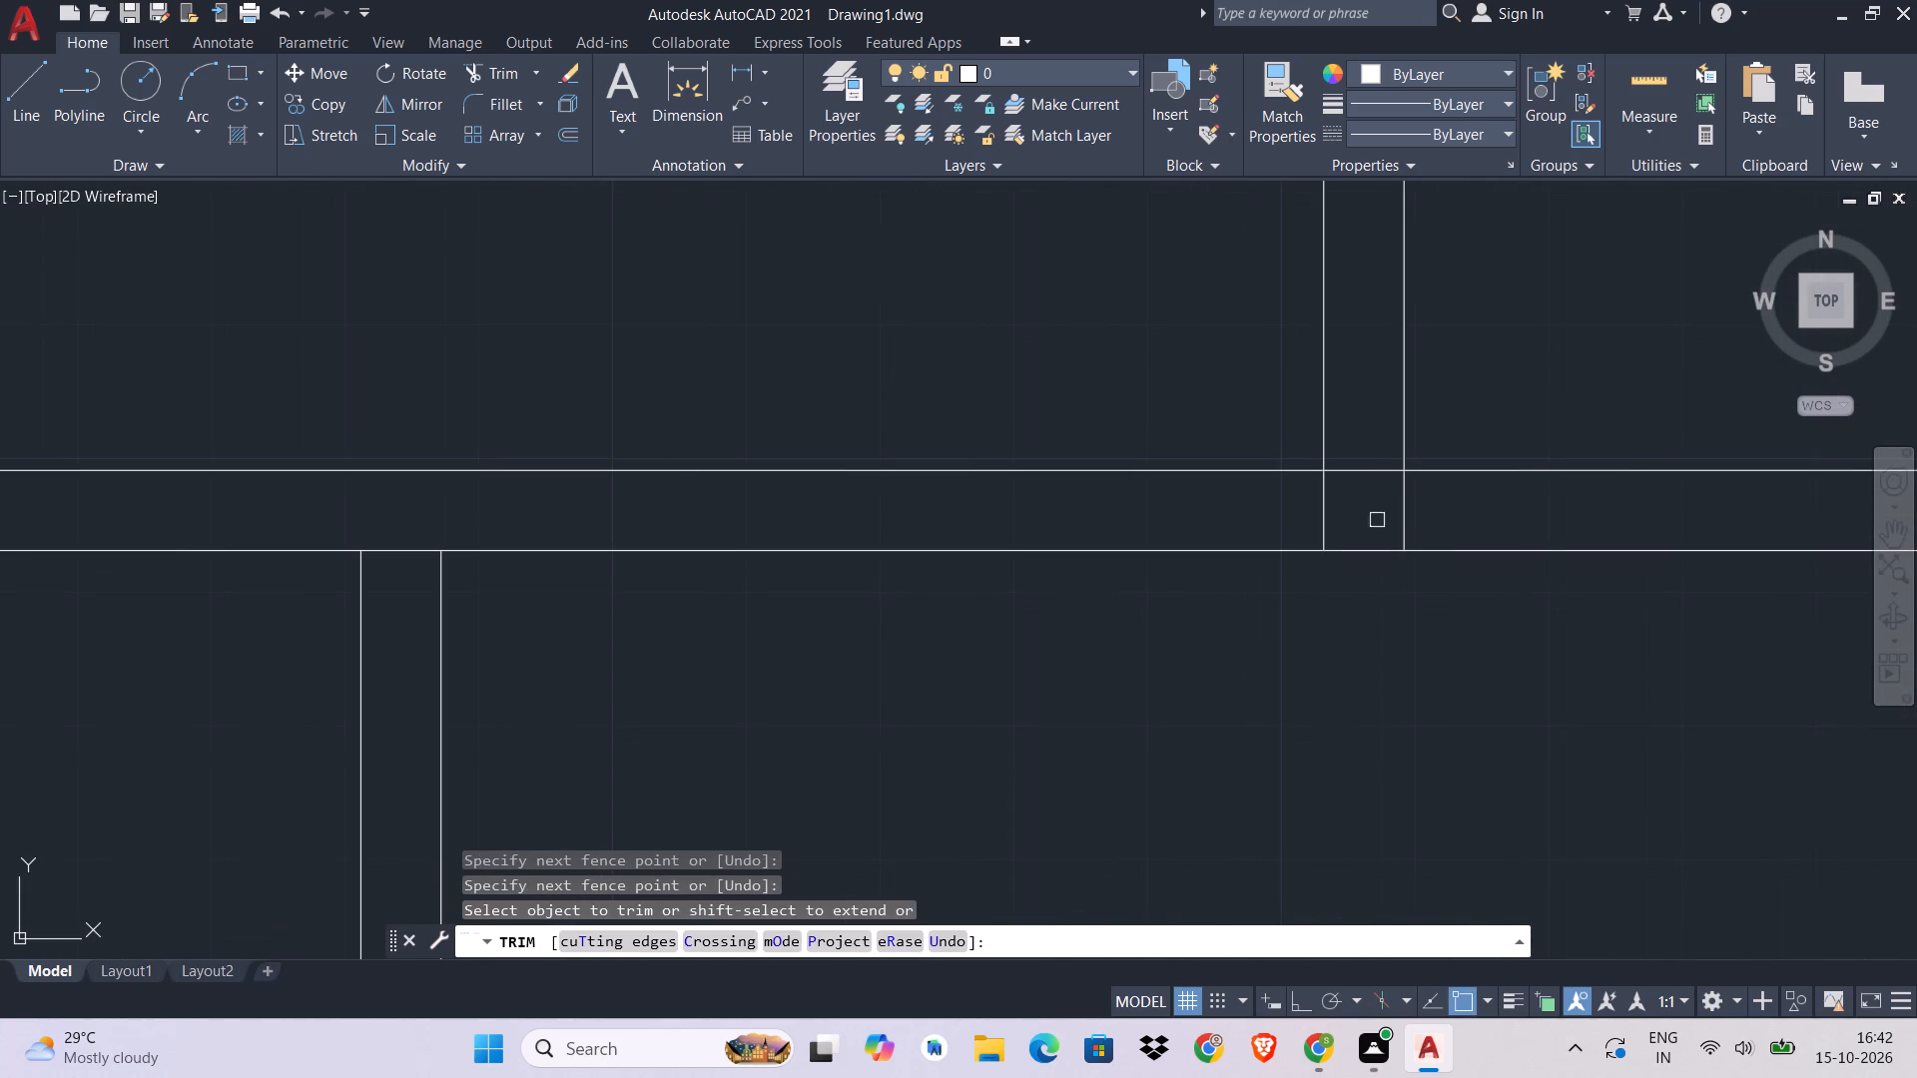
{"action": "left_click", "coordinate": [1423, 511]}
{"action": "left_click", "coordinate": [1261, 500]}
{"action": "left_click", "coordinate": [1385, 445]}
{"action": "left_click", "coordinate": [1369, 491]}
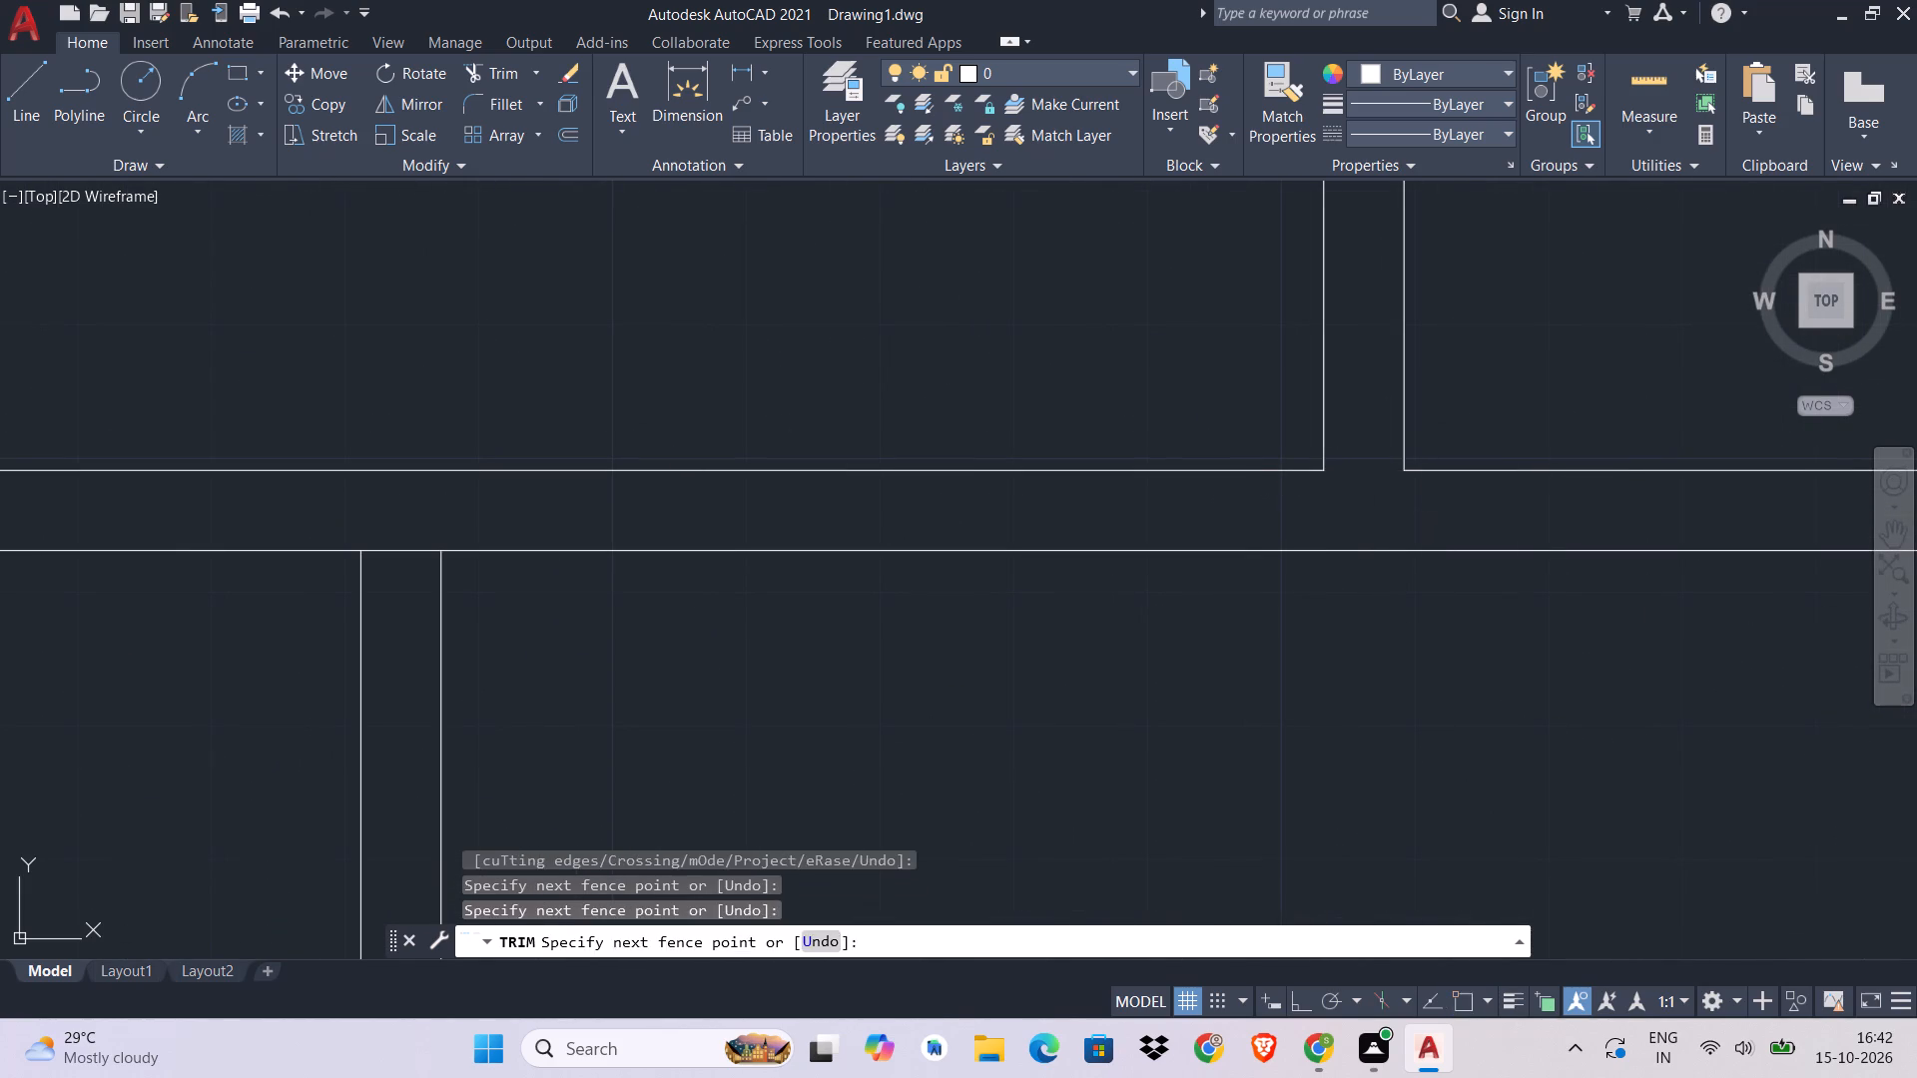
{"action": "middle_click_drag", "start_coordinate": [573, 649], "coordinate": [1548, 590]}
{"action": "left_click", "coordinate": [1402, 480]}
{"action": "left_click", "coordinate": [1380, 525]}
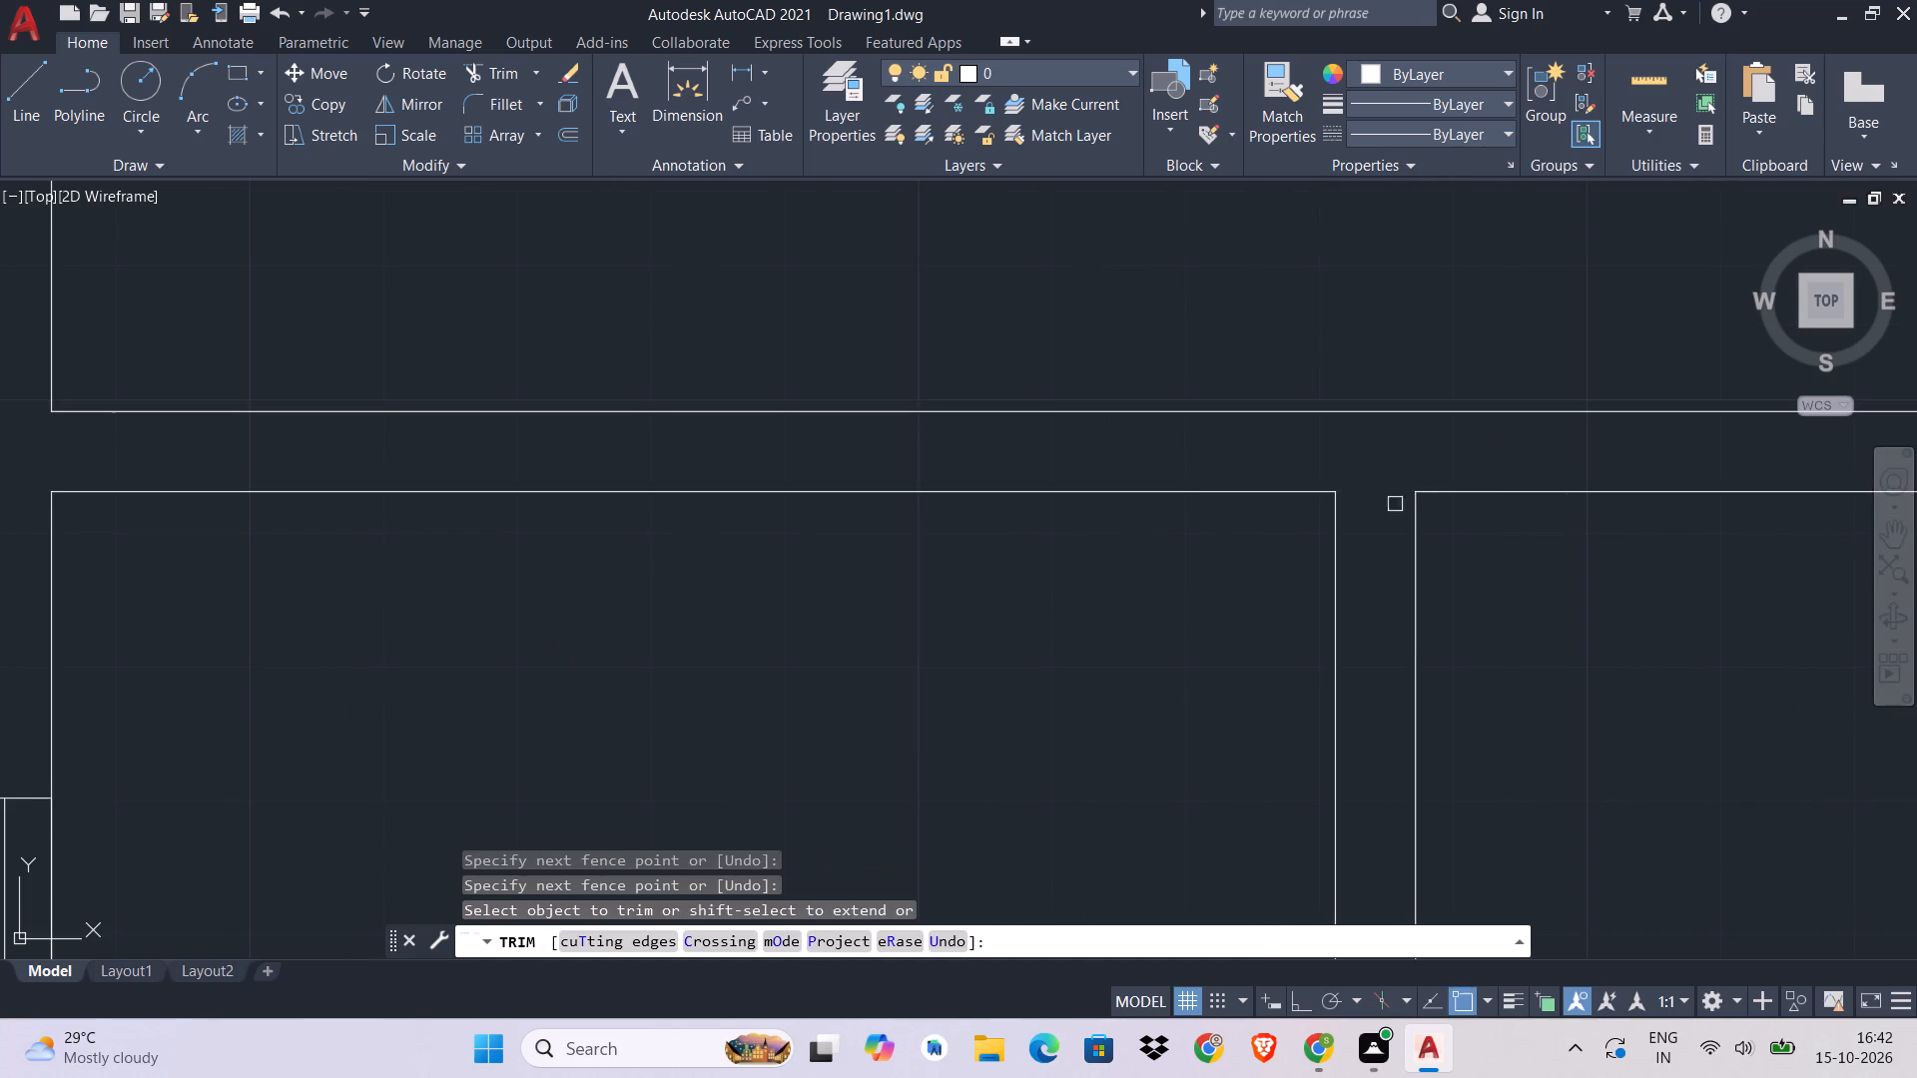
Trim the partition above the staircase where it meets the west exterior wall and the vertical partition above it.
{"action": "scroll", "coordinate": [1303, 653], "scroll_direction": "down", "scroll_amount": 2}
{"action": "middle_click_drag", "start_coordinate": [1303, 653], "coordinate": [1541, 436]}
{"action": "middle_click_drag", "start_coordinate": [1512, 602], "coordinate": [1172, 288]}
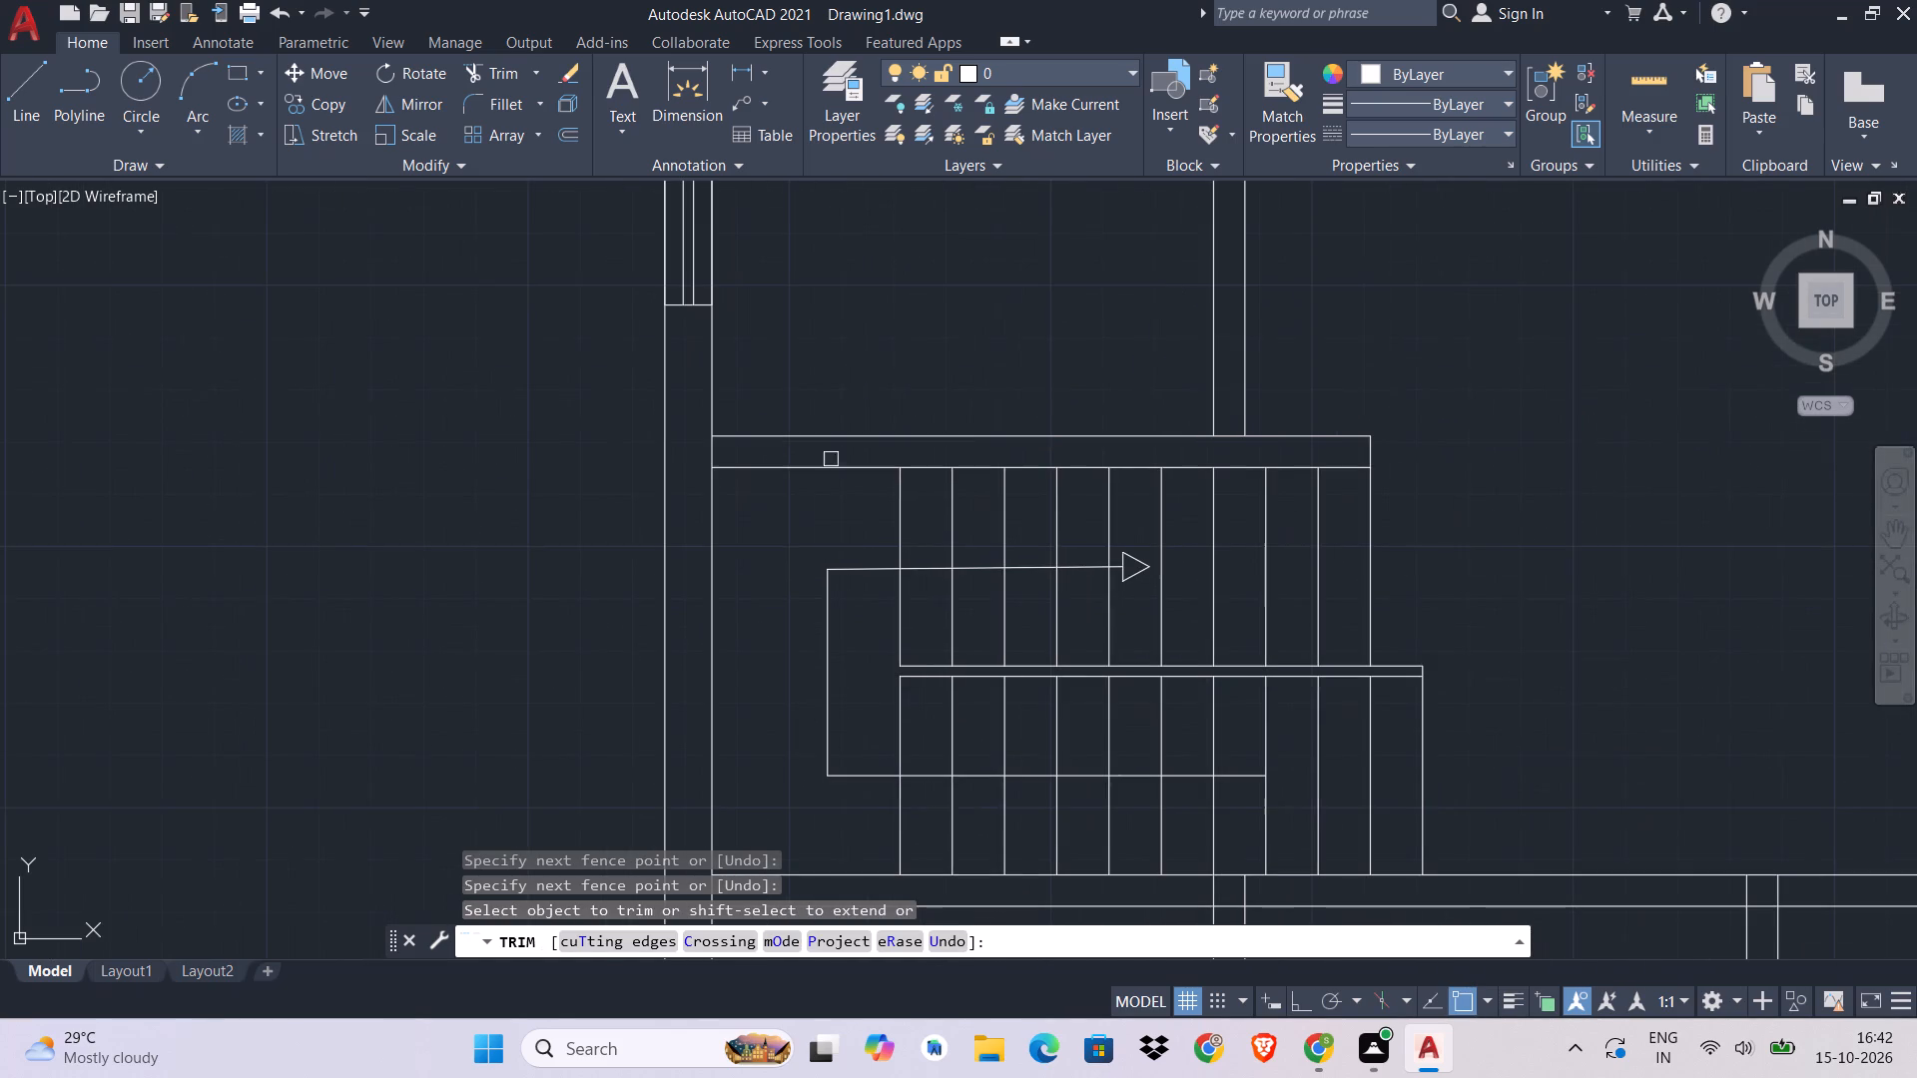
{"action": "left_click", "coordinate": [713, 460]}
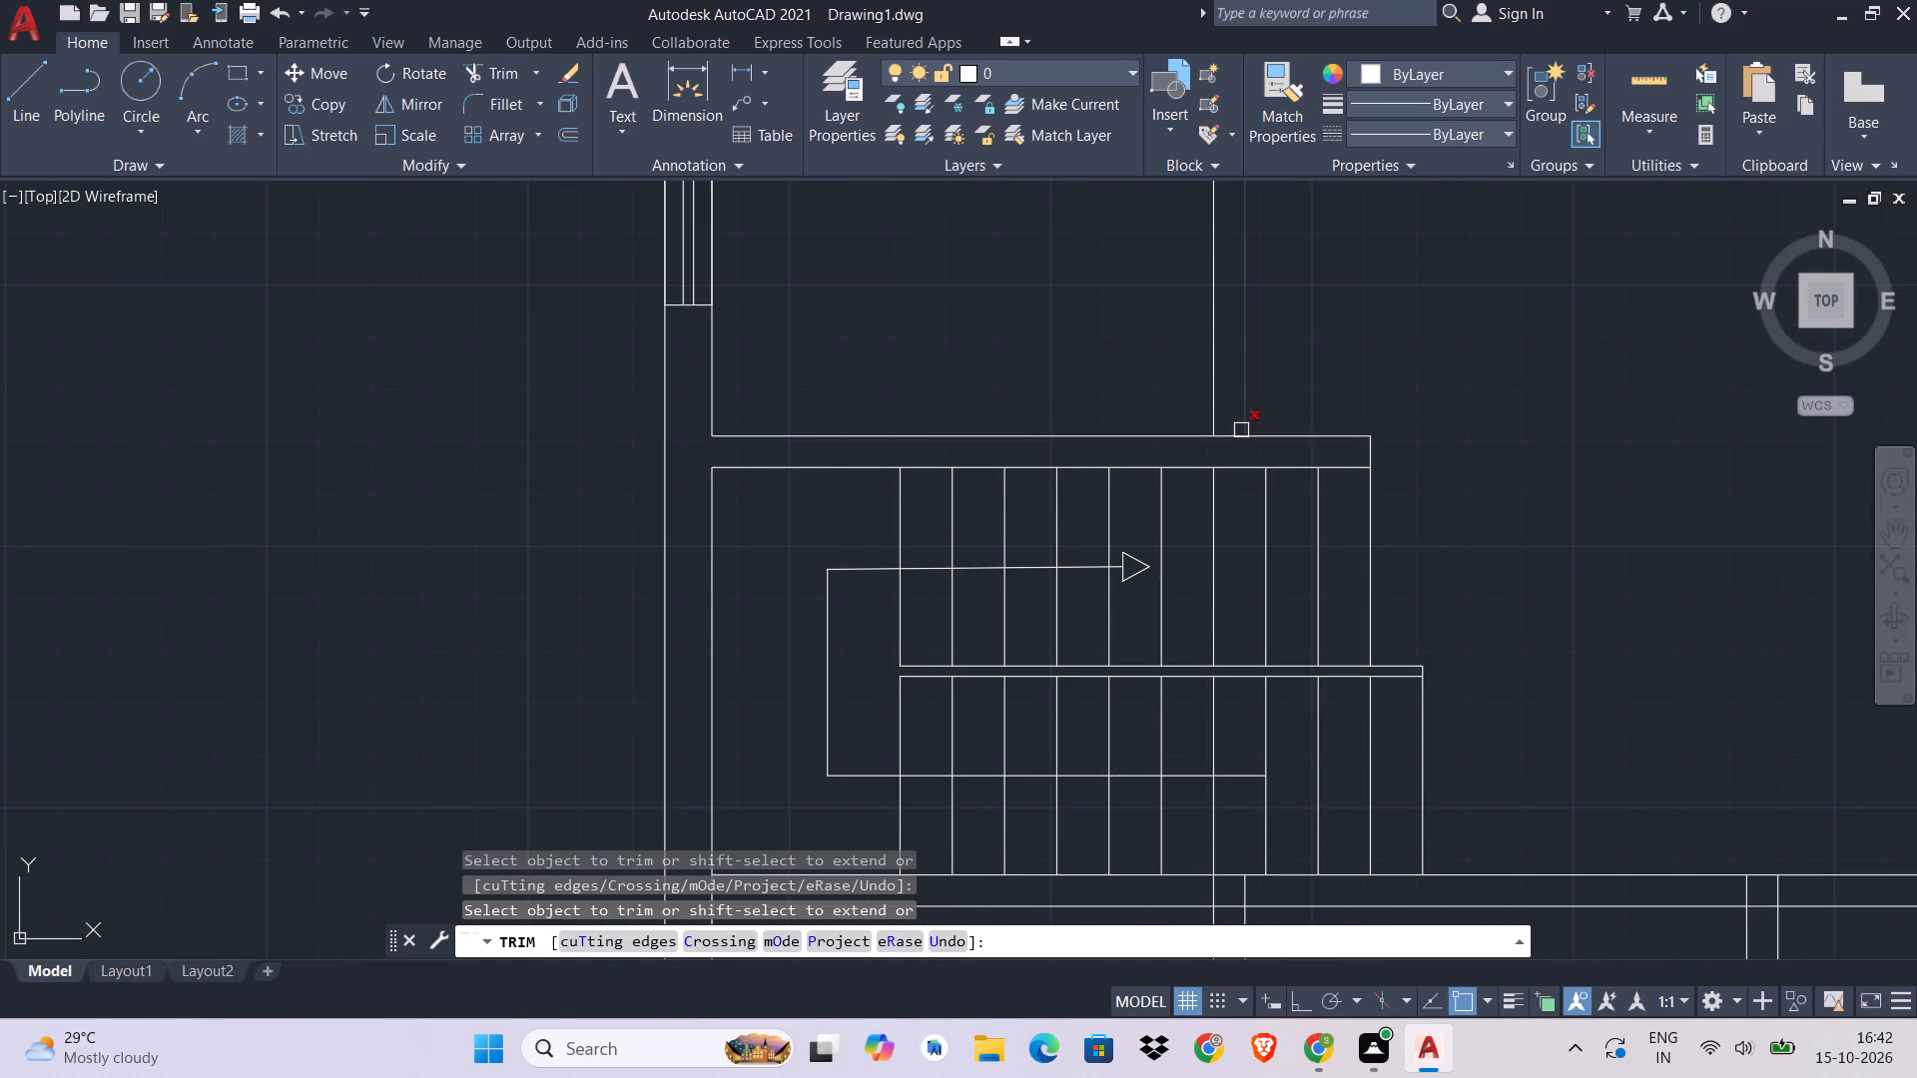
{"action": "left_click", "coordinate": [1234, 430]}
Trim the partition below the staircase where it meets the west exterior wall and the first vertical partition of the lower rooms.
{"action": "middle_click_drag", "start_coordinate": [1230, 642], "coordinate": [1243, 285]}
{"action": "scroll", "coordinate": [1237, 279], "scroll_direction": "down", "scroll_amount": 1}
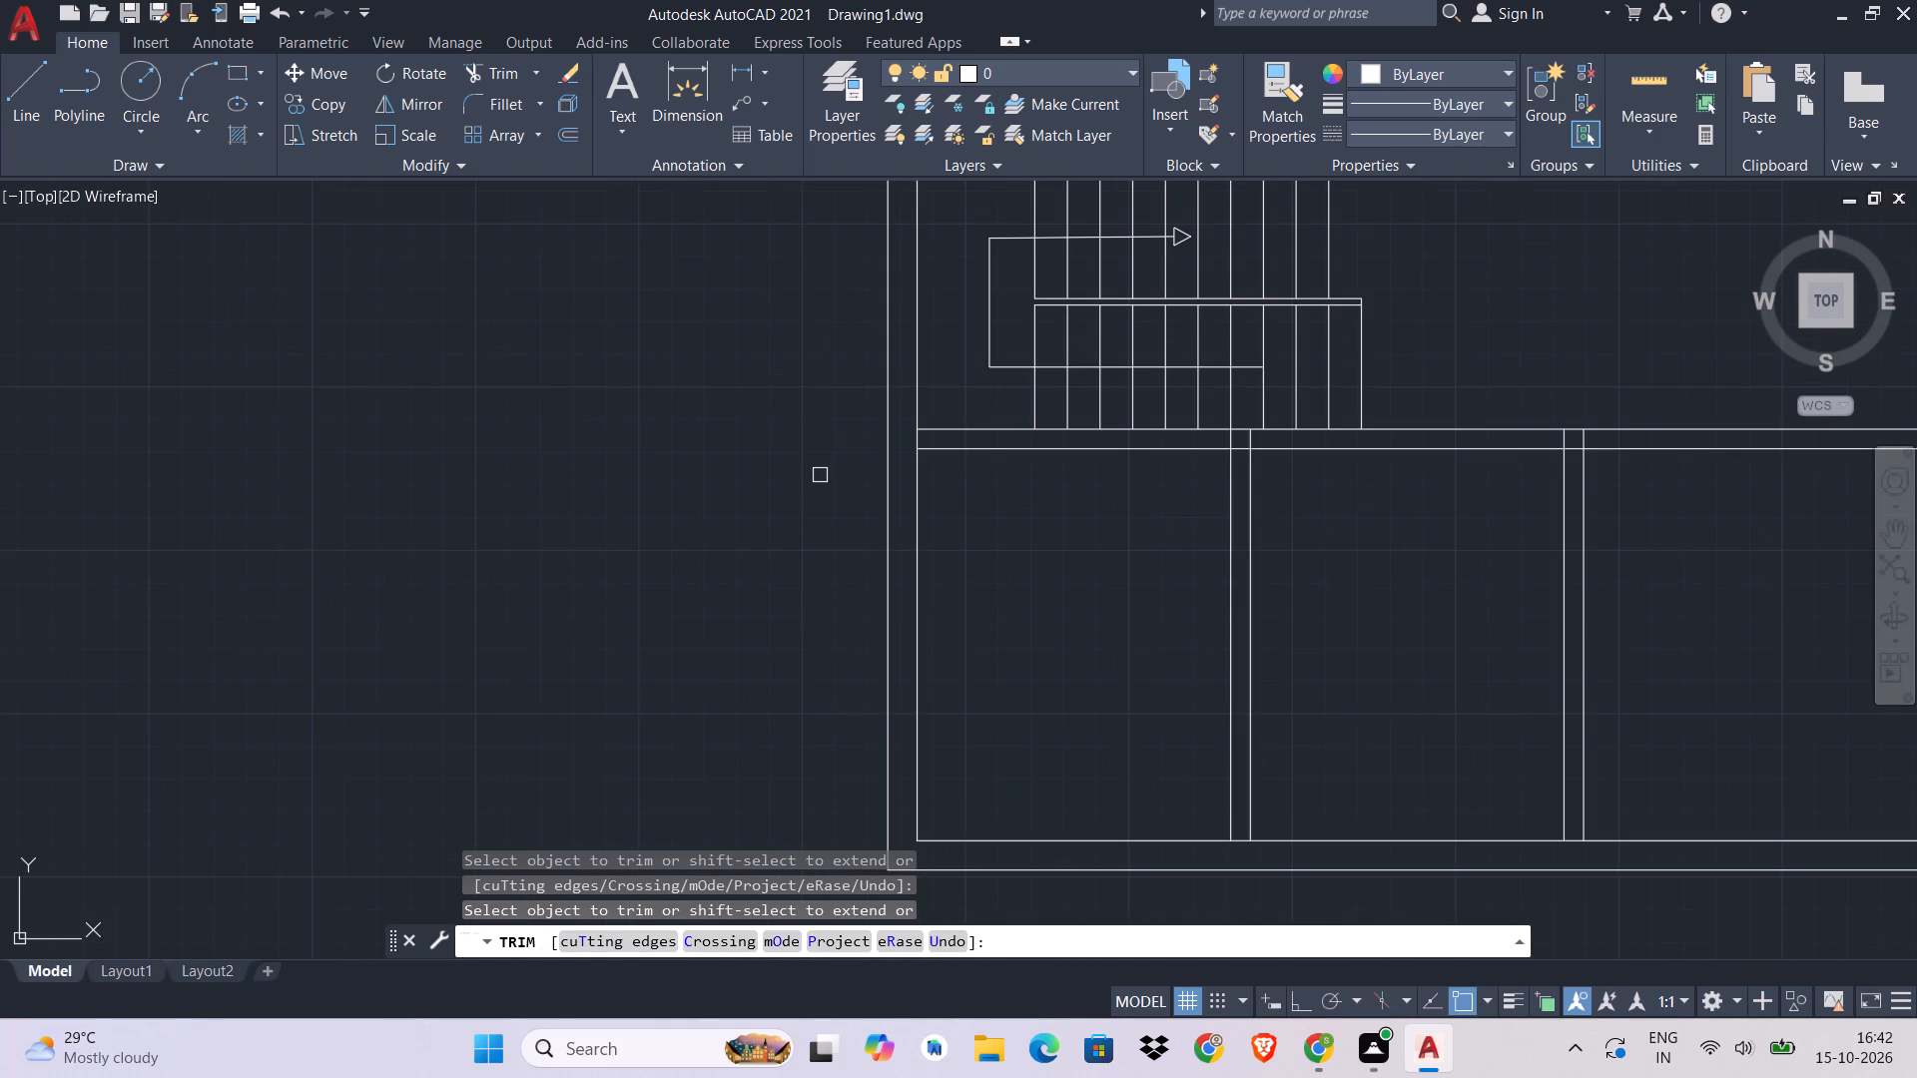
{"action": "scroll", "coordinate": [906, 435], "scroll_direction": "up", "scroll_amount": 2}
{"action": "left_click", "coordinate": [944, 441]}
{"action": "left_click", "coordinate": [931, 441]}
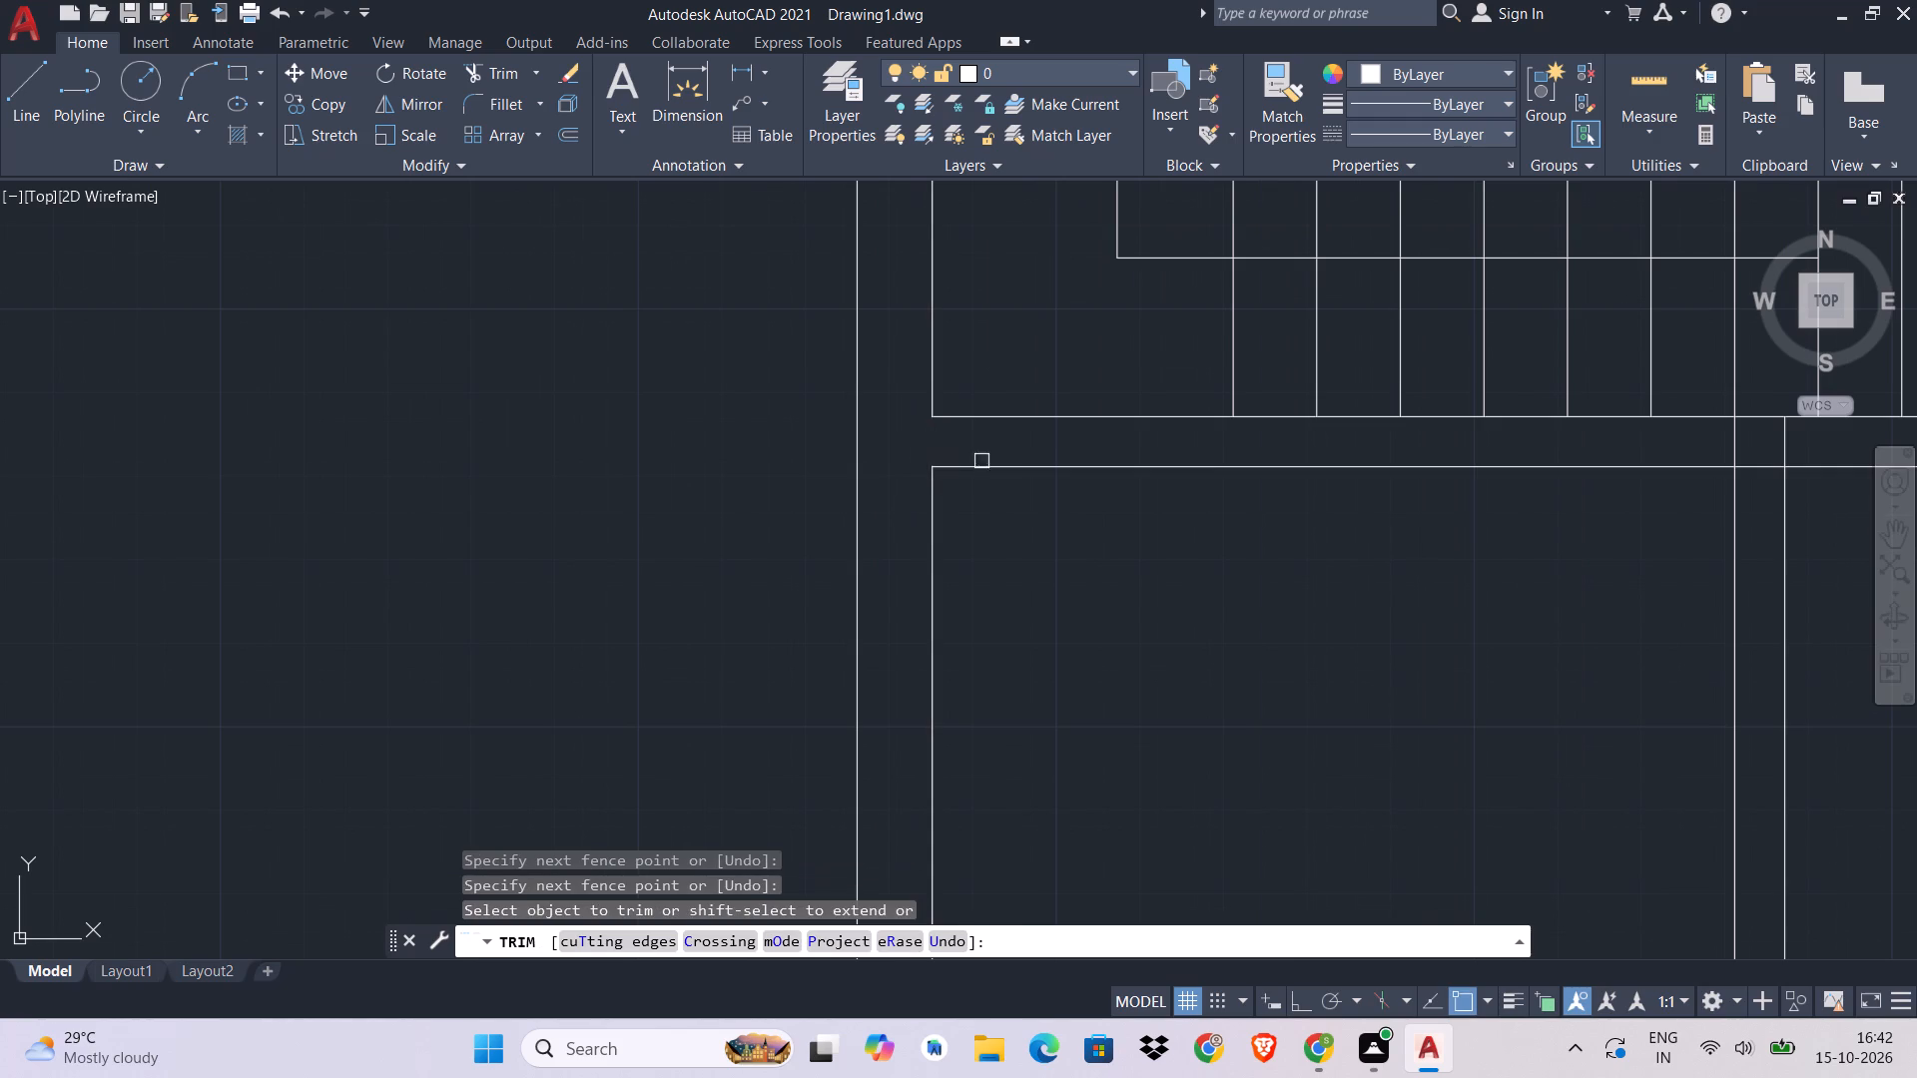
{"action": "middle_click_drag", "start_coordinate": [1474, 544], "coordinate": [1025, 577]}
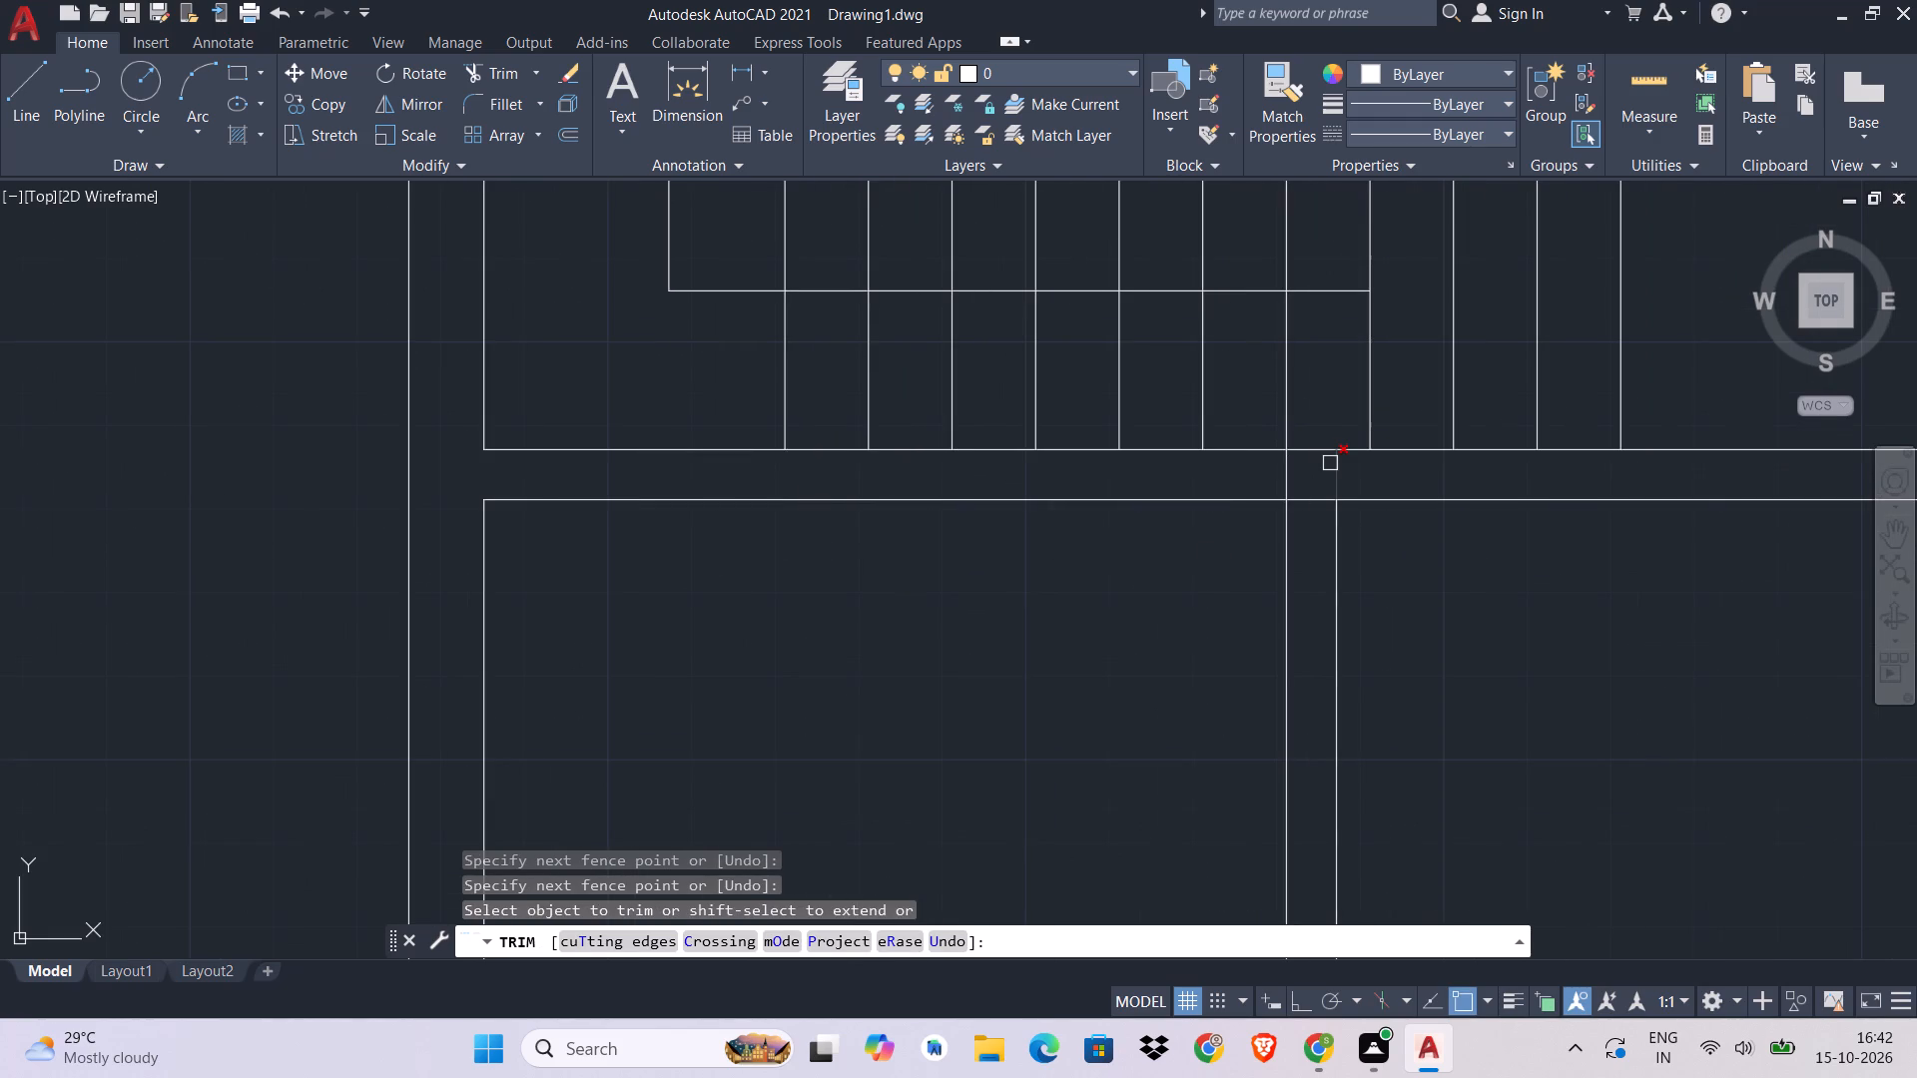
{"action": "scroll", "coordinate": [1330, 463], "scroll_direction": "up", "scroll_amount": 2}
{"action": "left_click", "coordinate": [1381, 463]}
{"action": "left_click", "coordinate": [1155, 499]}
{"action": "left_click", "coordinate": [1224, 503]}
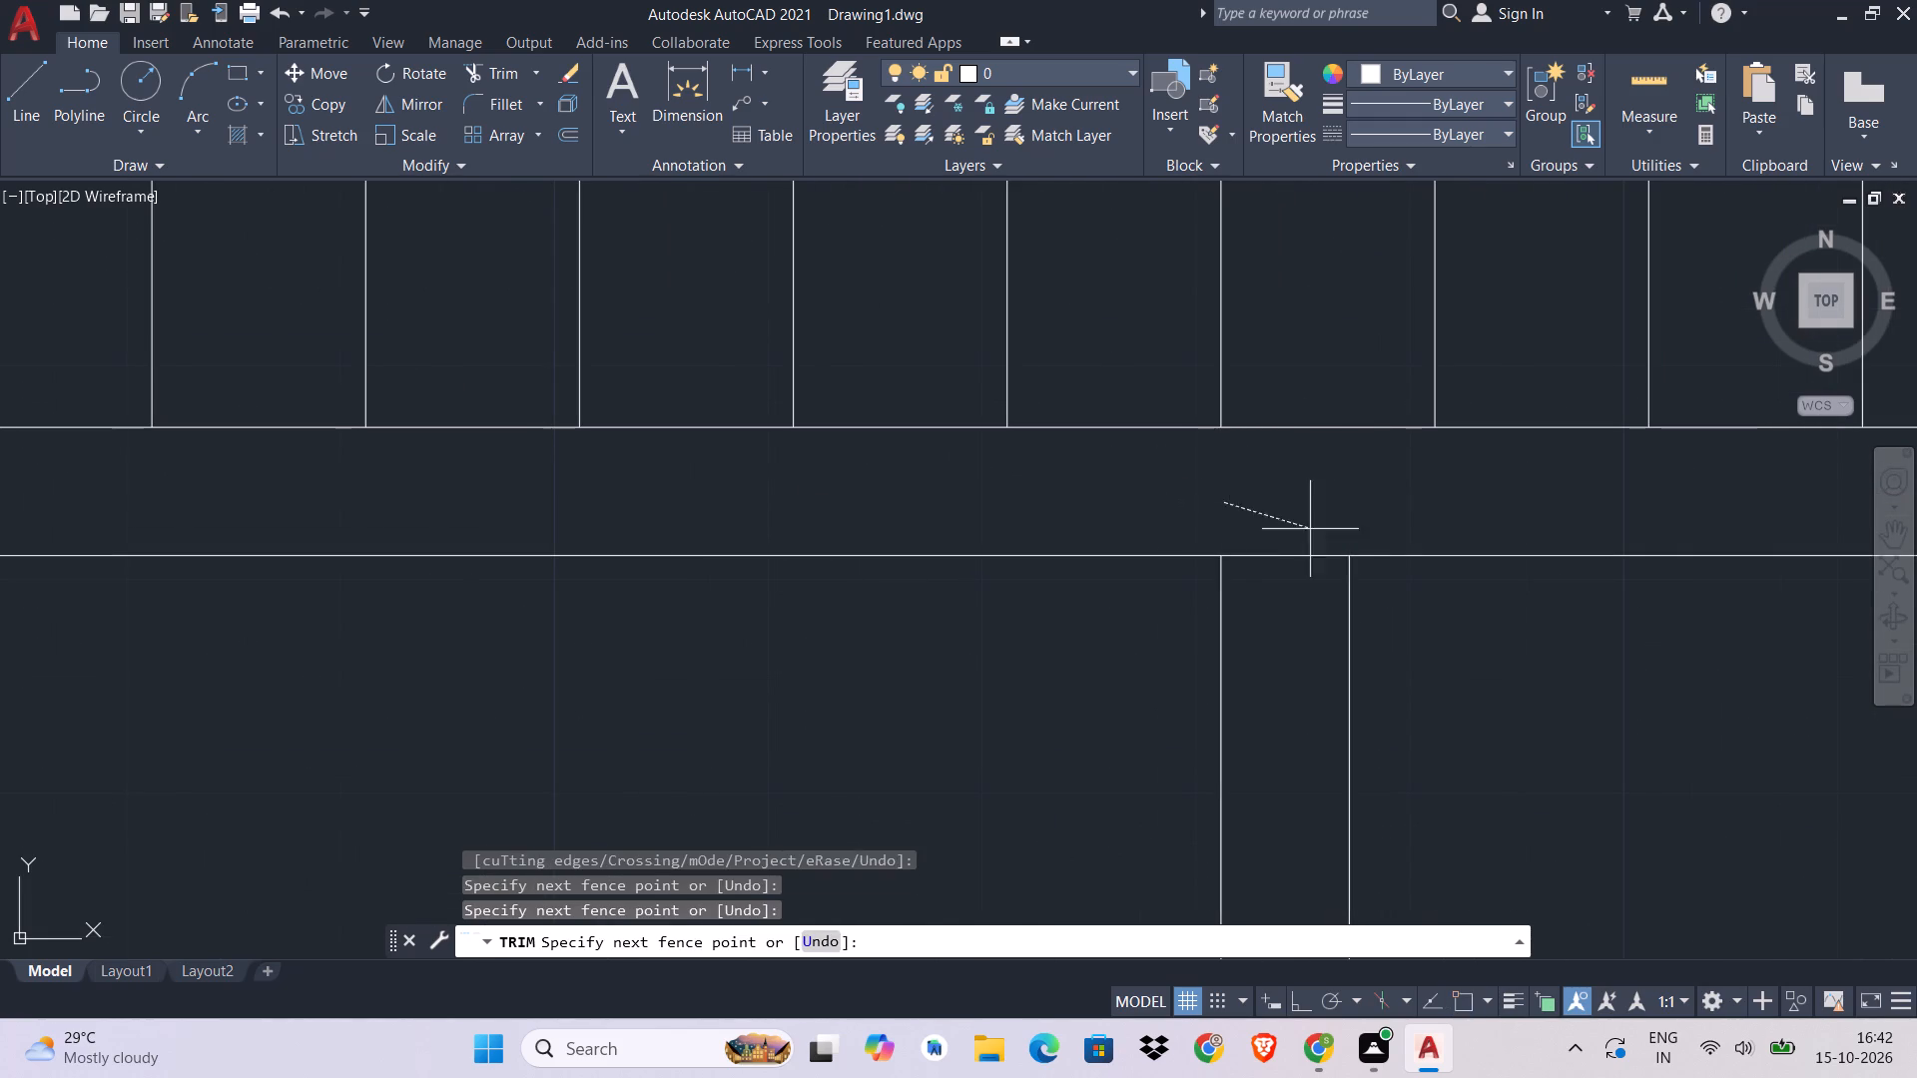
{"action": "left_click", "coordinate": [1287, 603]}
Trim the same horizontal partition where it meets the second vertical partition of the lower rooms and the east exterior wall.
{"action": "scroll", "coordinate": [1306, 592], "scroll_direction": "down", "scroll_amount": 3}
{"action": "middle_click_drag", "start_coordinate": [1568, 547], "coordinate": [78, 409]}
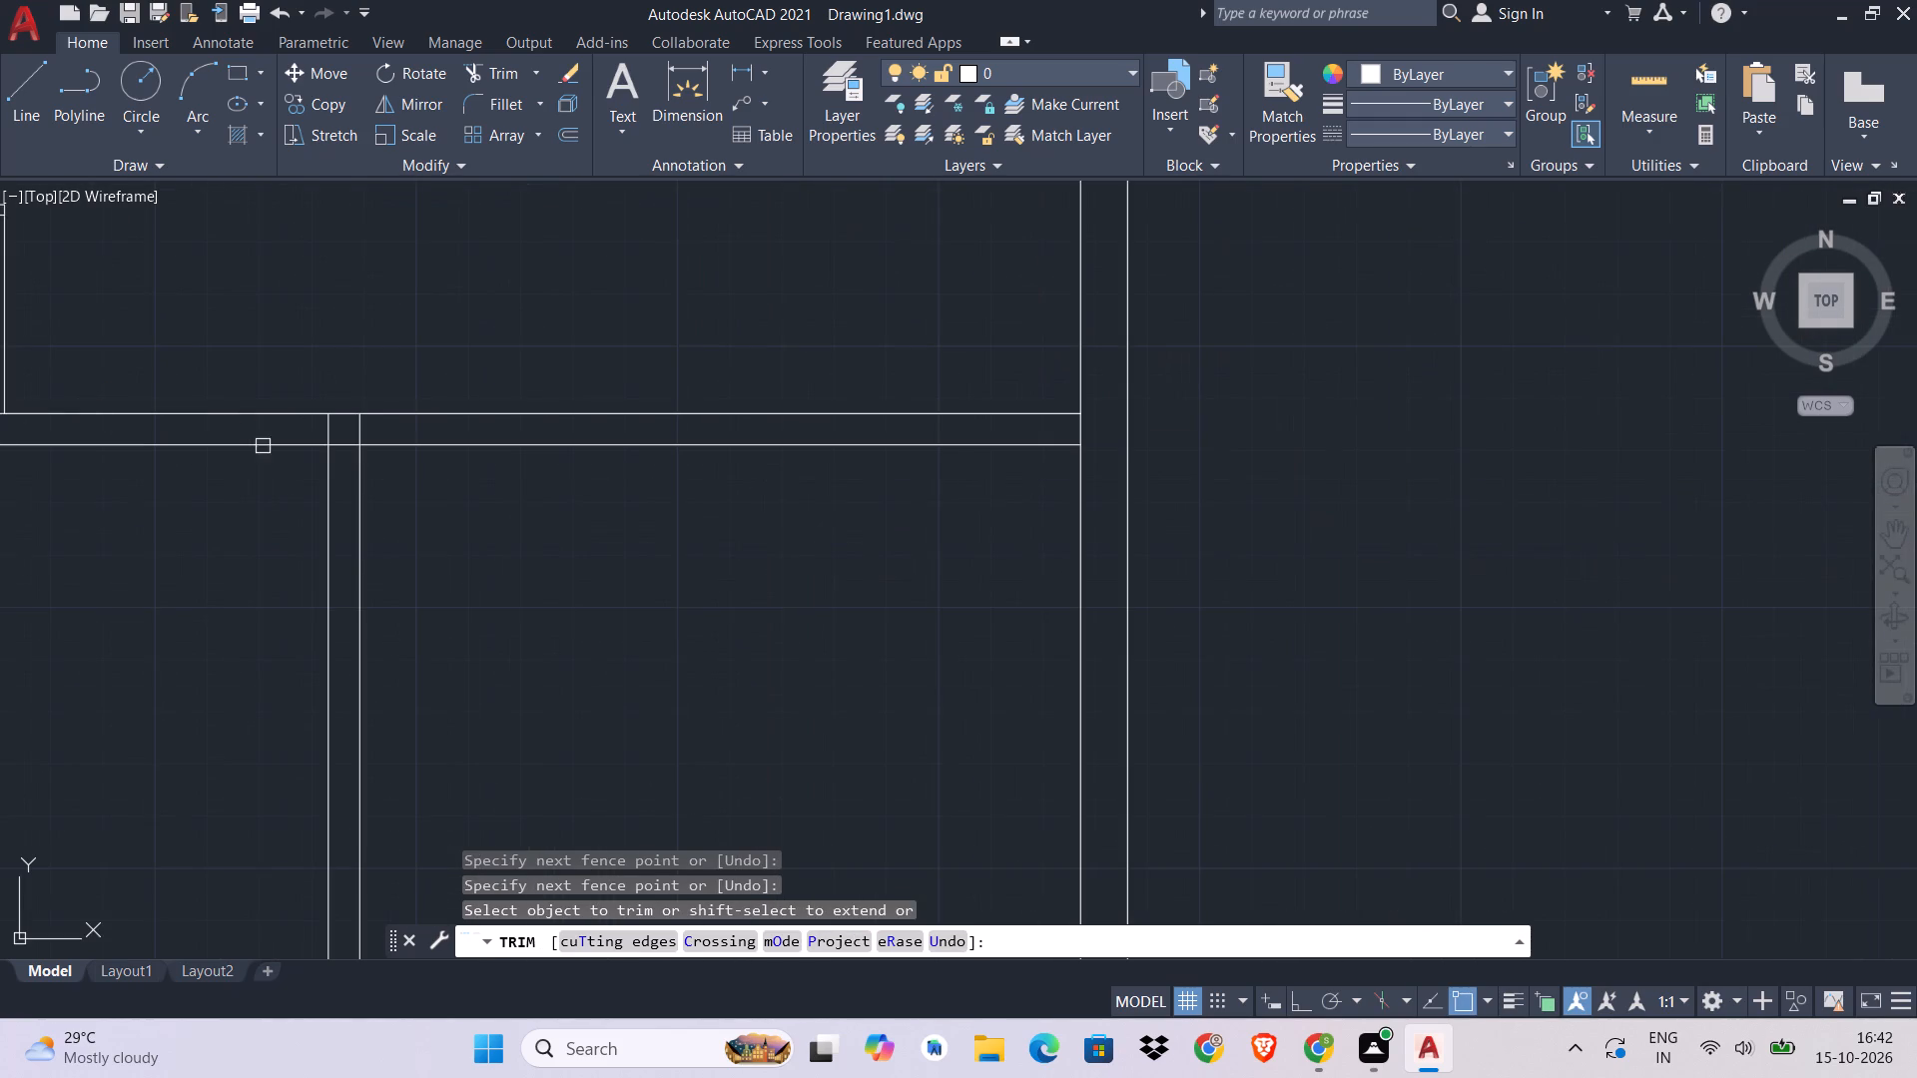
{"action": "scroll", "coordinate": [353, 472], "scroll_direction": "up", "scroll_amount": 3}
{"action": "left_click", "coordinate": [435, 316]}
{"action": "left_click", "coordinate": [48, 301]}
{"action": "left_click", "coordinate": [284, 357]}
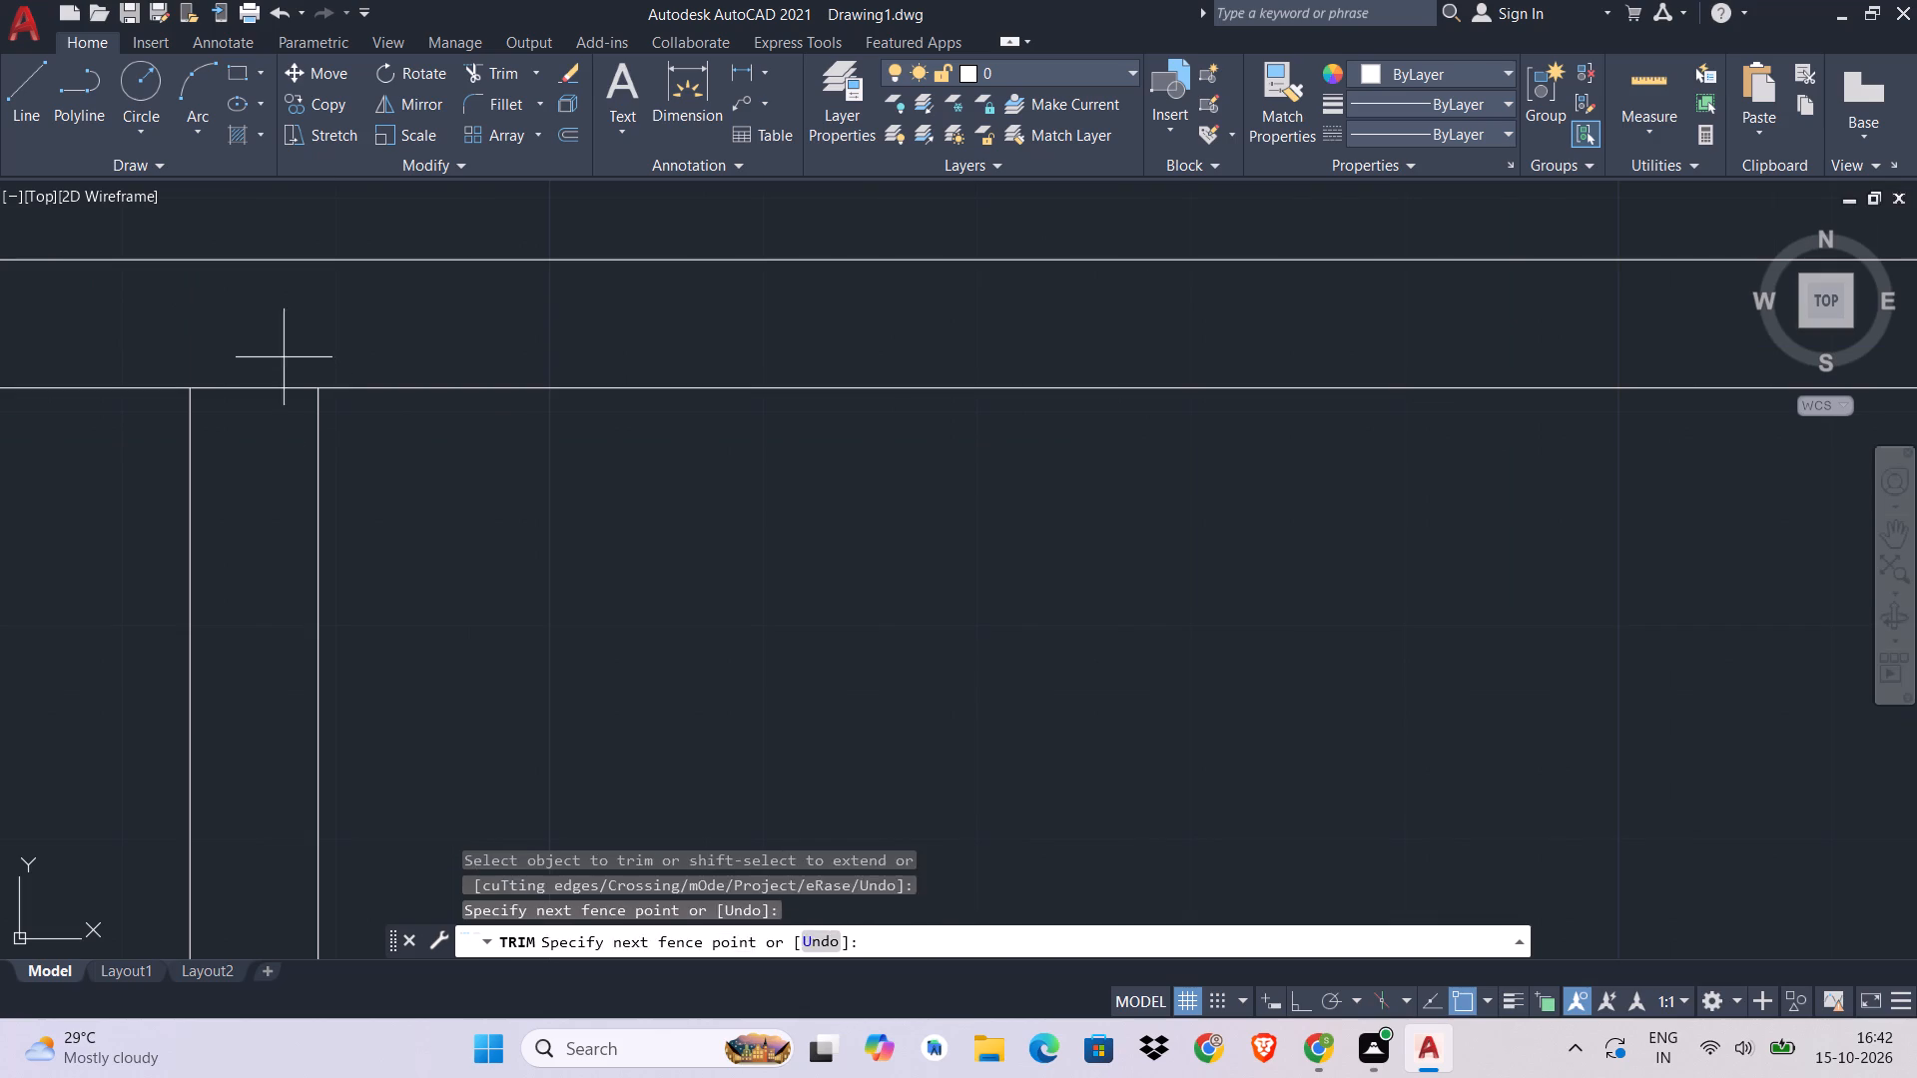
{"action": "left_click", "coordinate": [274, 506]}
{"action": "middle_click_drag", "start_coordinate": [938, 421], "coordinate": [197, 511]}
{"action": "middle_click_drag", "start_coordinate": [1036, 477], "coordinate": [0, 513]}
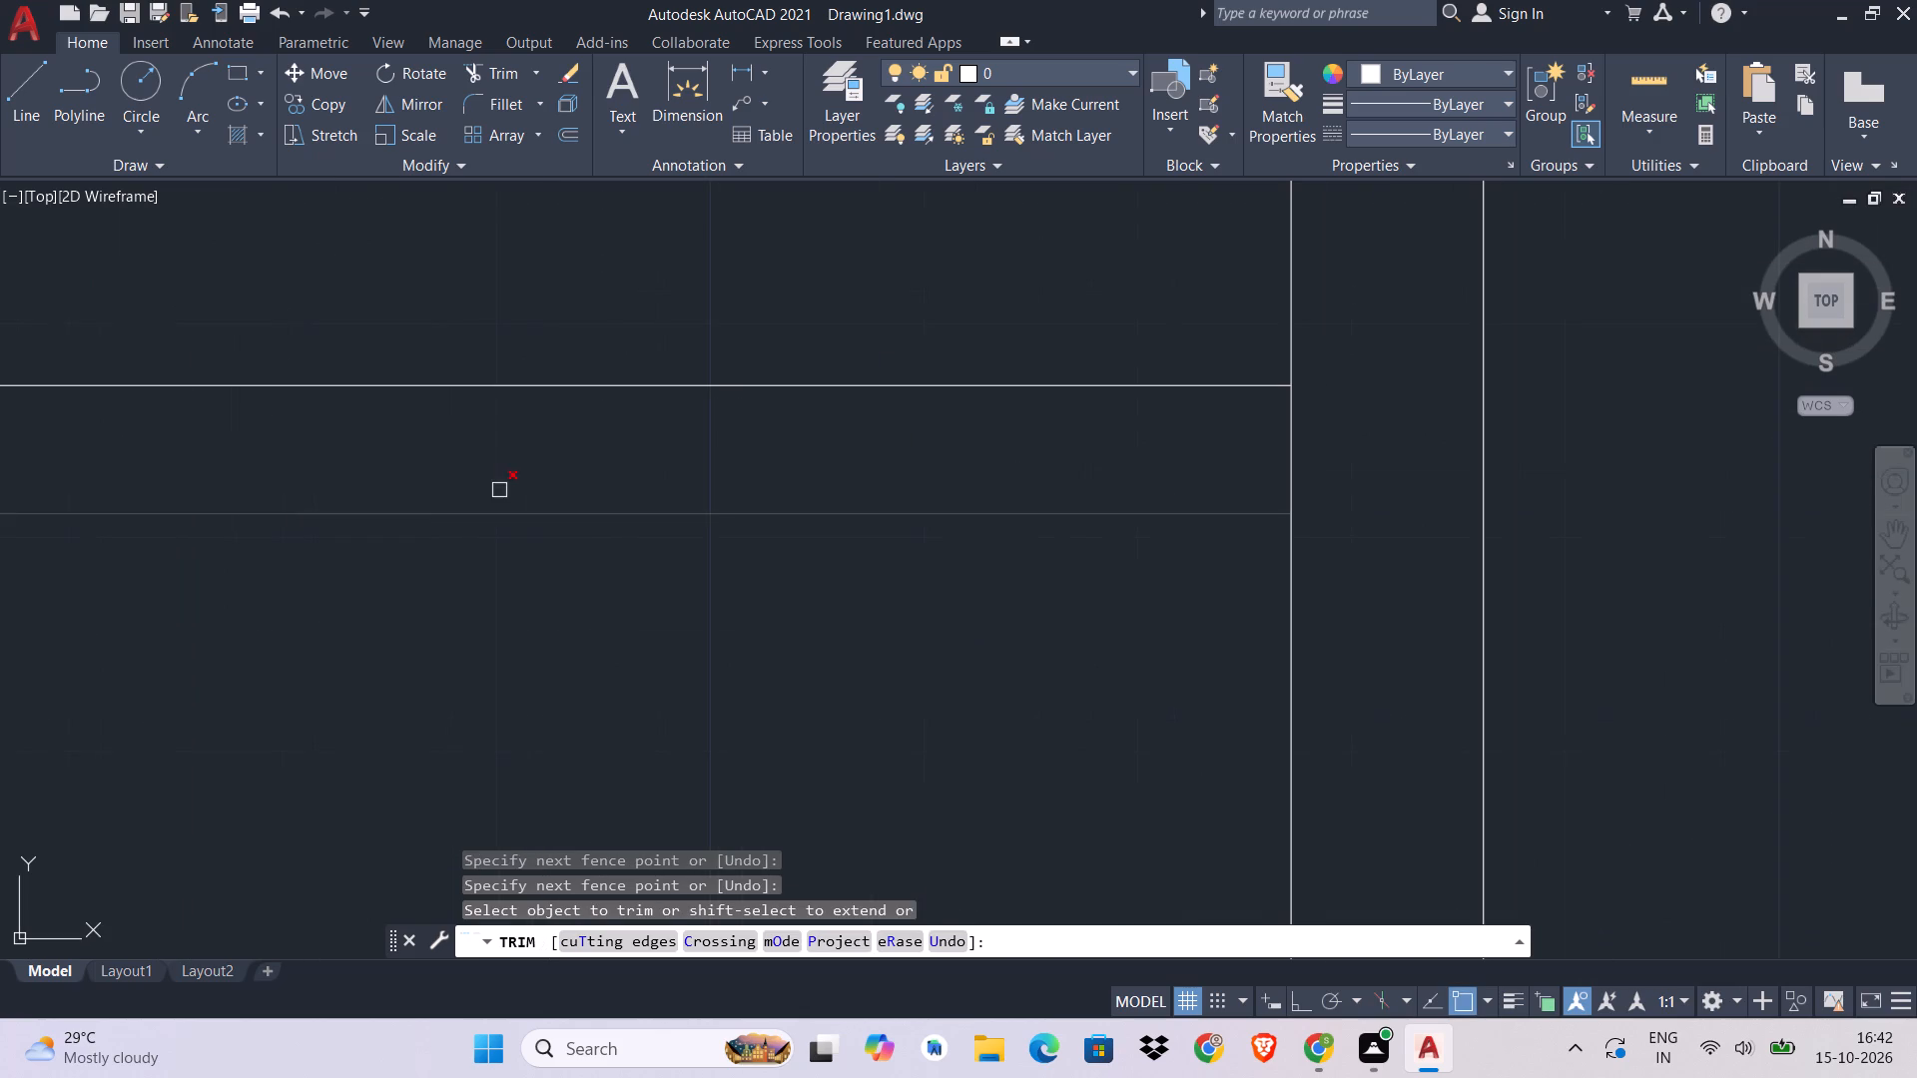
{"action": "left_click_drag", "start_coordinate": [1350, 448], "coordinate": [1329, 450]}
{"action": "left_click", "coordinate": [1038, 452]}
{"action": "left_click", "coordinate": [1469, 431]}
{"action": "scroll", "coordinate": [1169, 468], "scroll_direction": "down", "scroll_amount": 3}
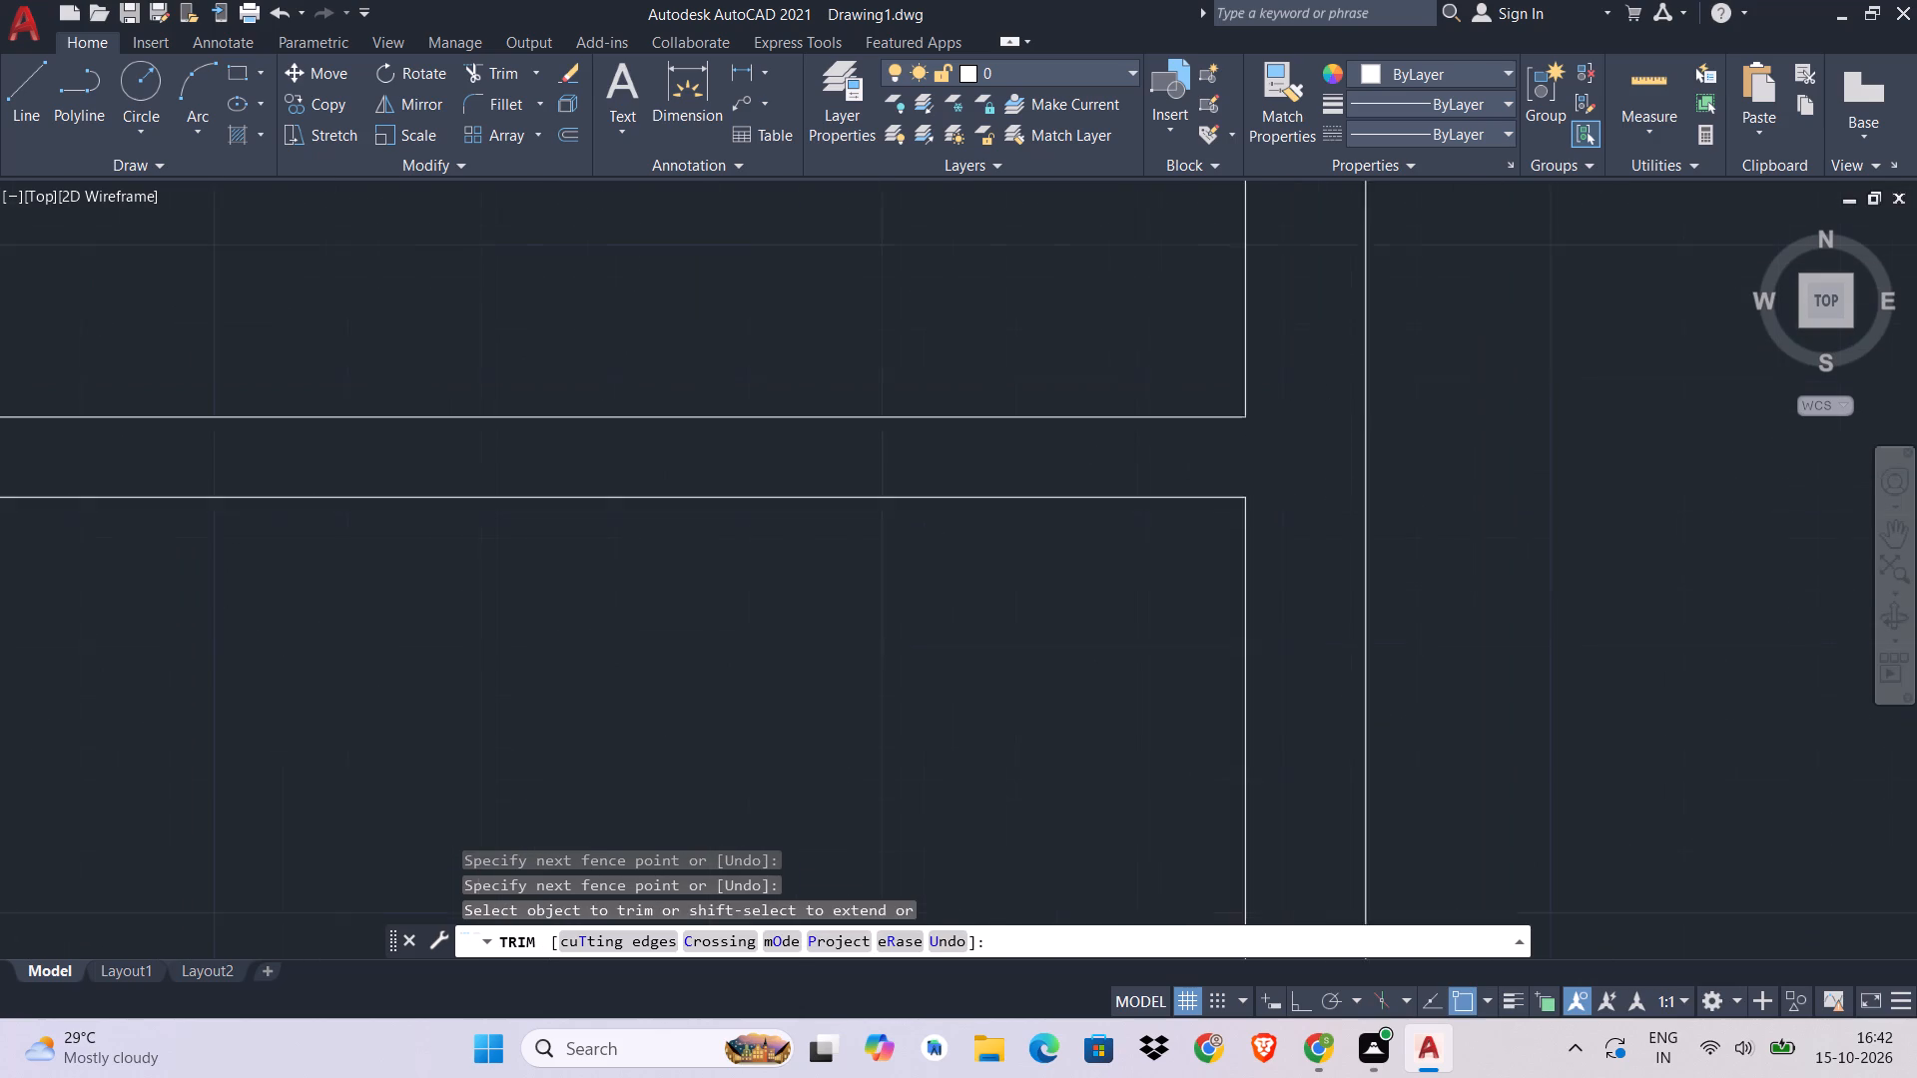
Trim the south exterior wall's inner face between the lines of both lower-room partitions and finish trimming.
{"action": "scroll", "coordinate": [737, 720], "scroll_direction": "down", "scroll_amount": 1}
{"action": "middle_click_drag", "start_coordinate": [737, 720], "coordinate": [1236, 409]}
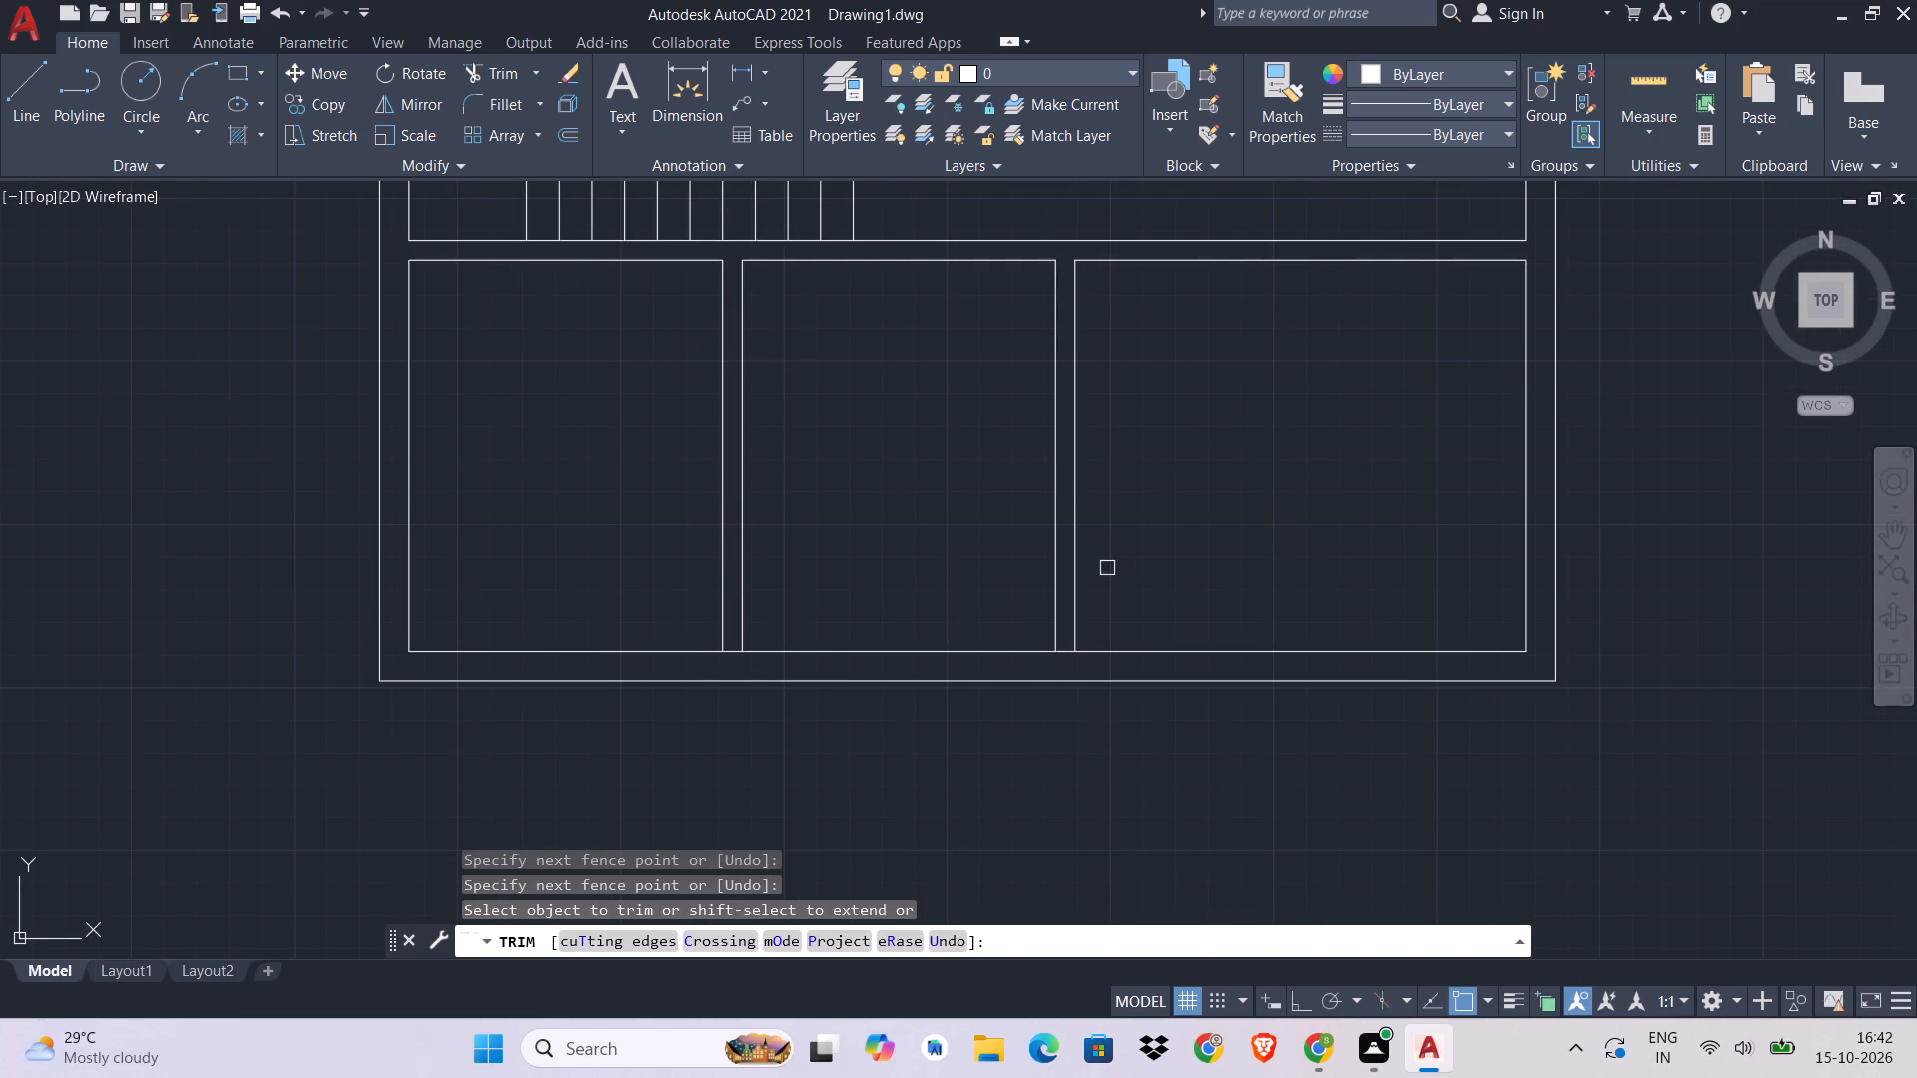
{"action": "scroll", "coordinate": [1050, 648], "scroll_direction": "up", "scroll_amount": 3}
{"action": "left_click", "coordinate": [1112, 671]}
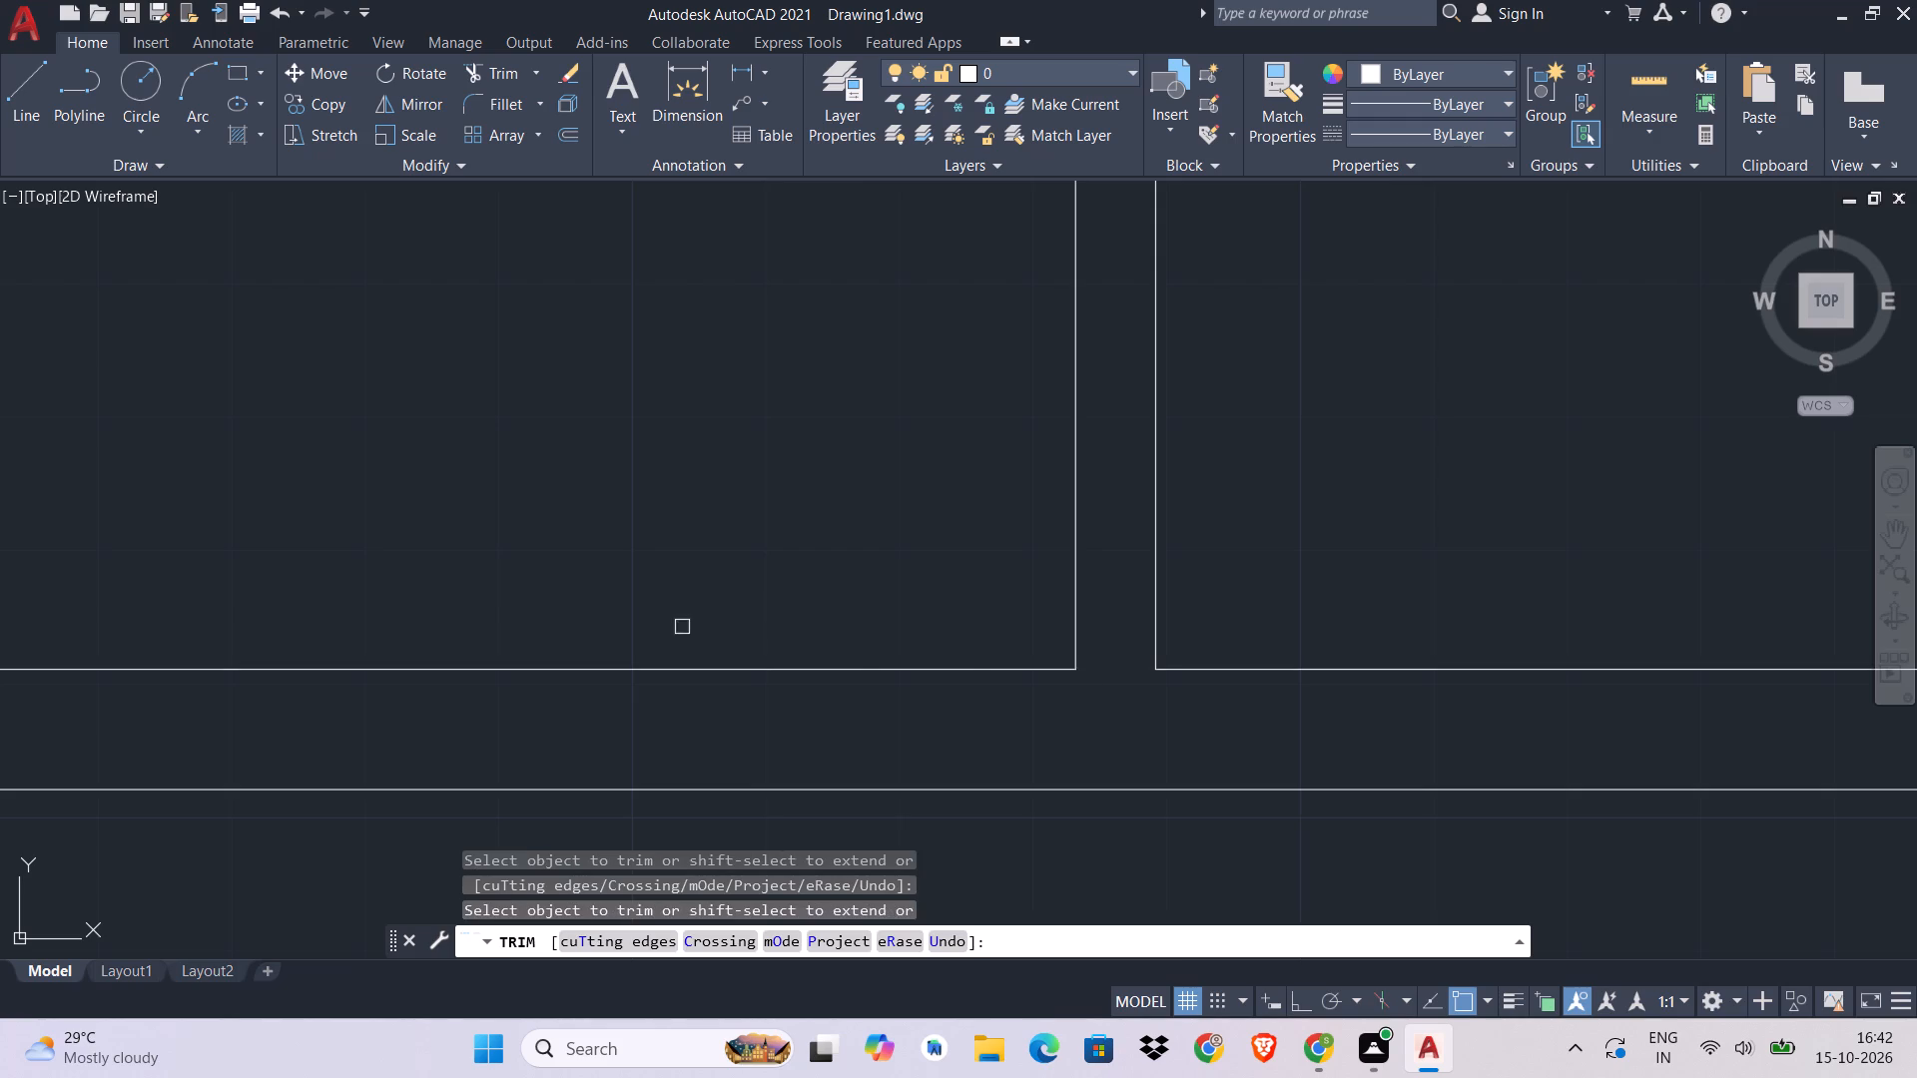
{"action": "scroll", "coordinate": [675, 625], "scroll_direction": "down", "scroll_amount": 2}
{"action": "middle_click_drag", "start_coordinate": [673, 625], "coordinate": [1633, 571]}
{"action": "scroll", "coordinate": [1274, 592], "scroll_direction": "up", "scroll_amount": 2}
{"action": "left_click", "coordinate": [1274, 592]}
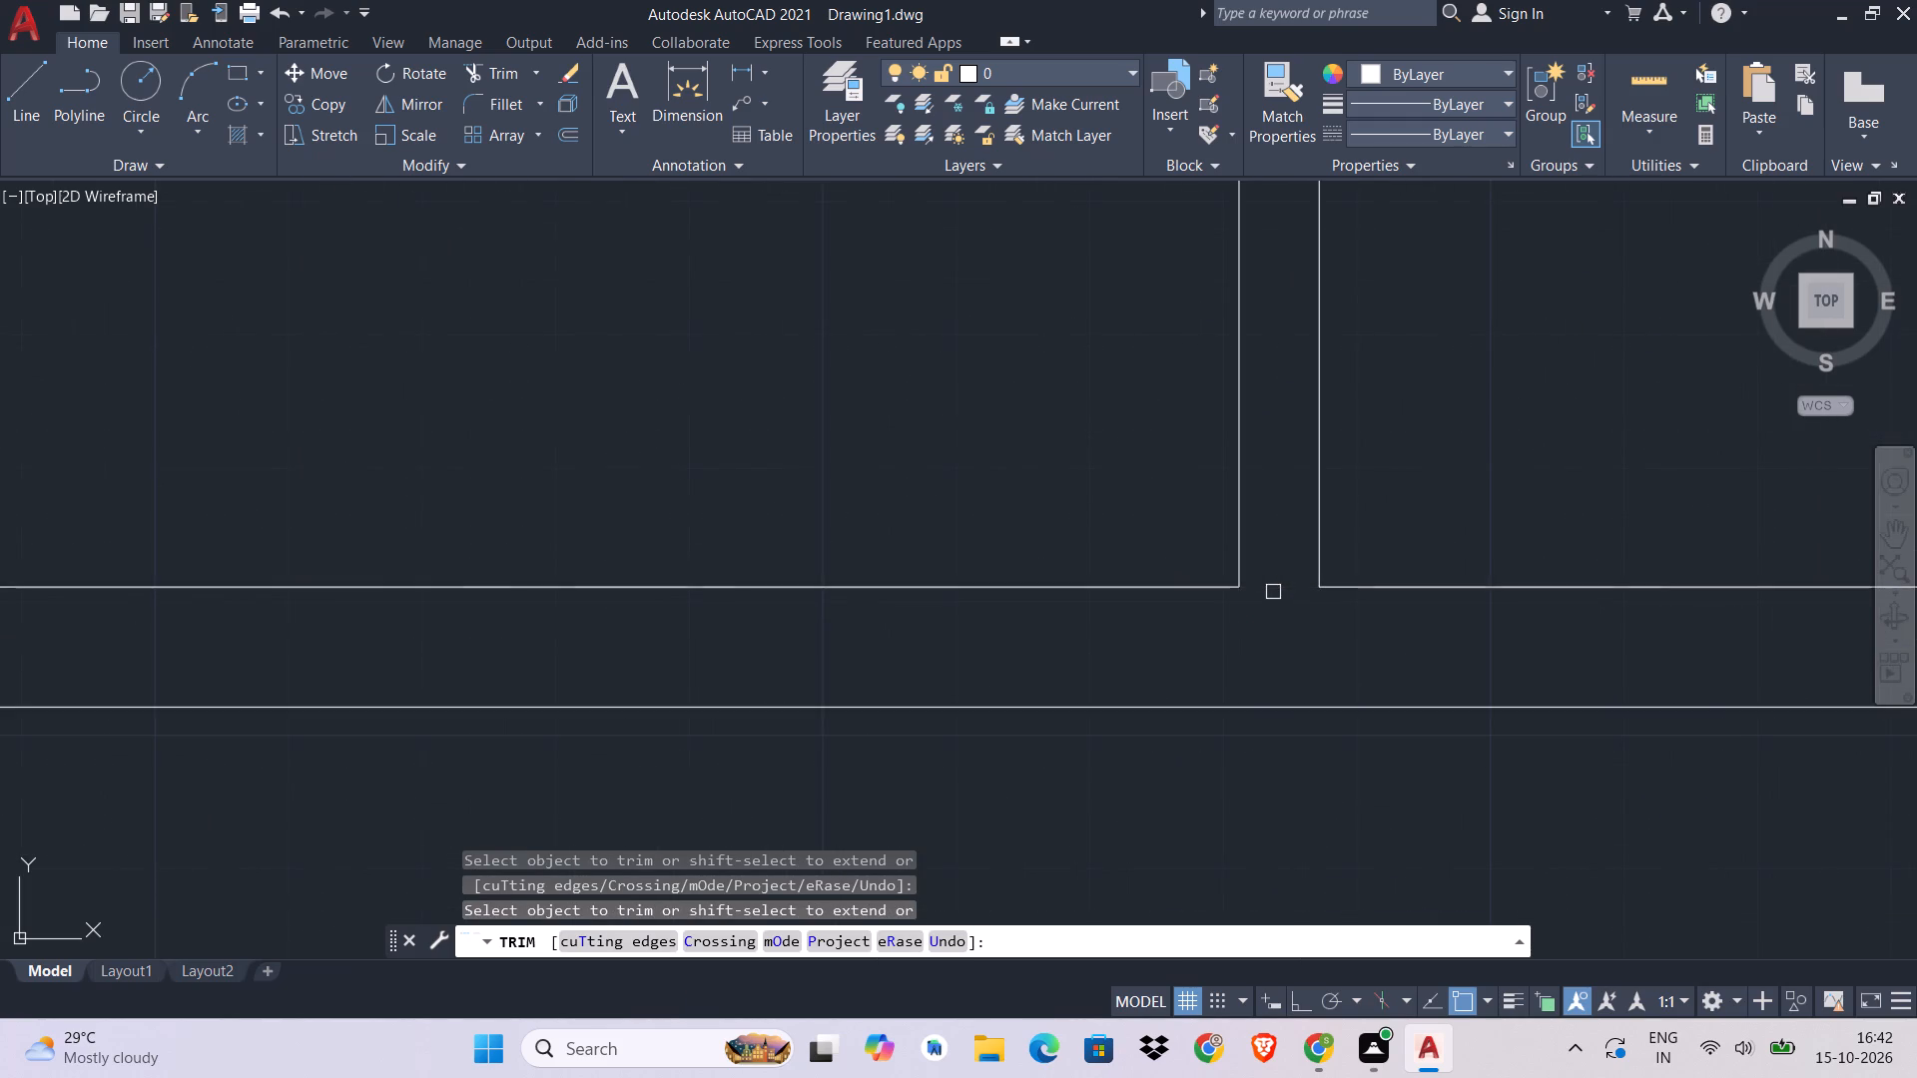
{"action": "scroll", "coordinate": [1273, 595], "scroll_direction": "down", "scroll_amount": 2}
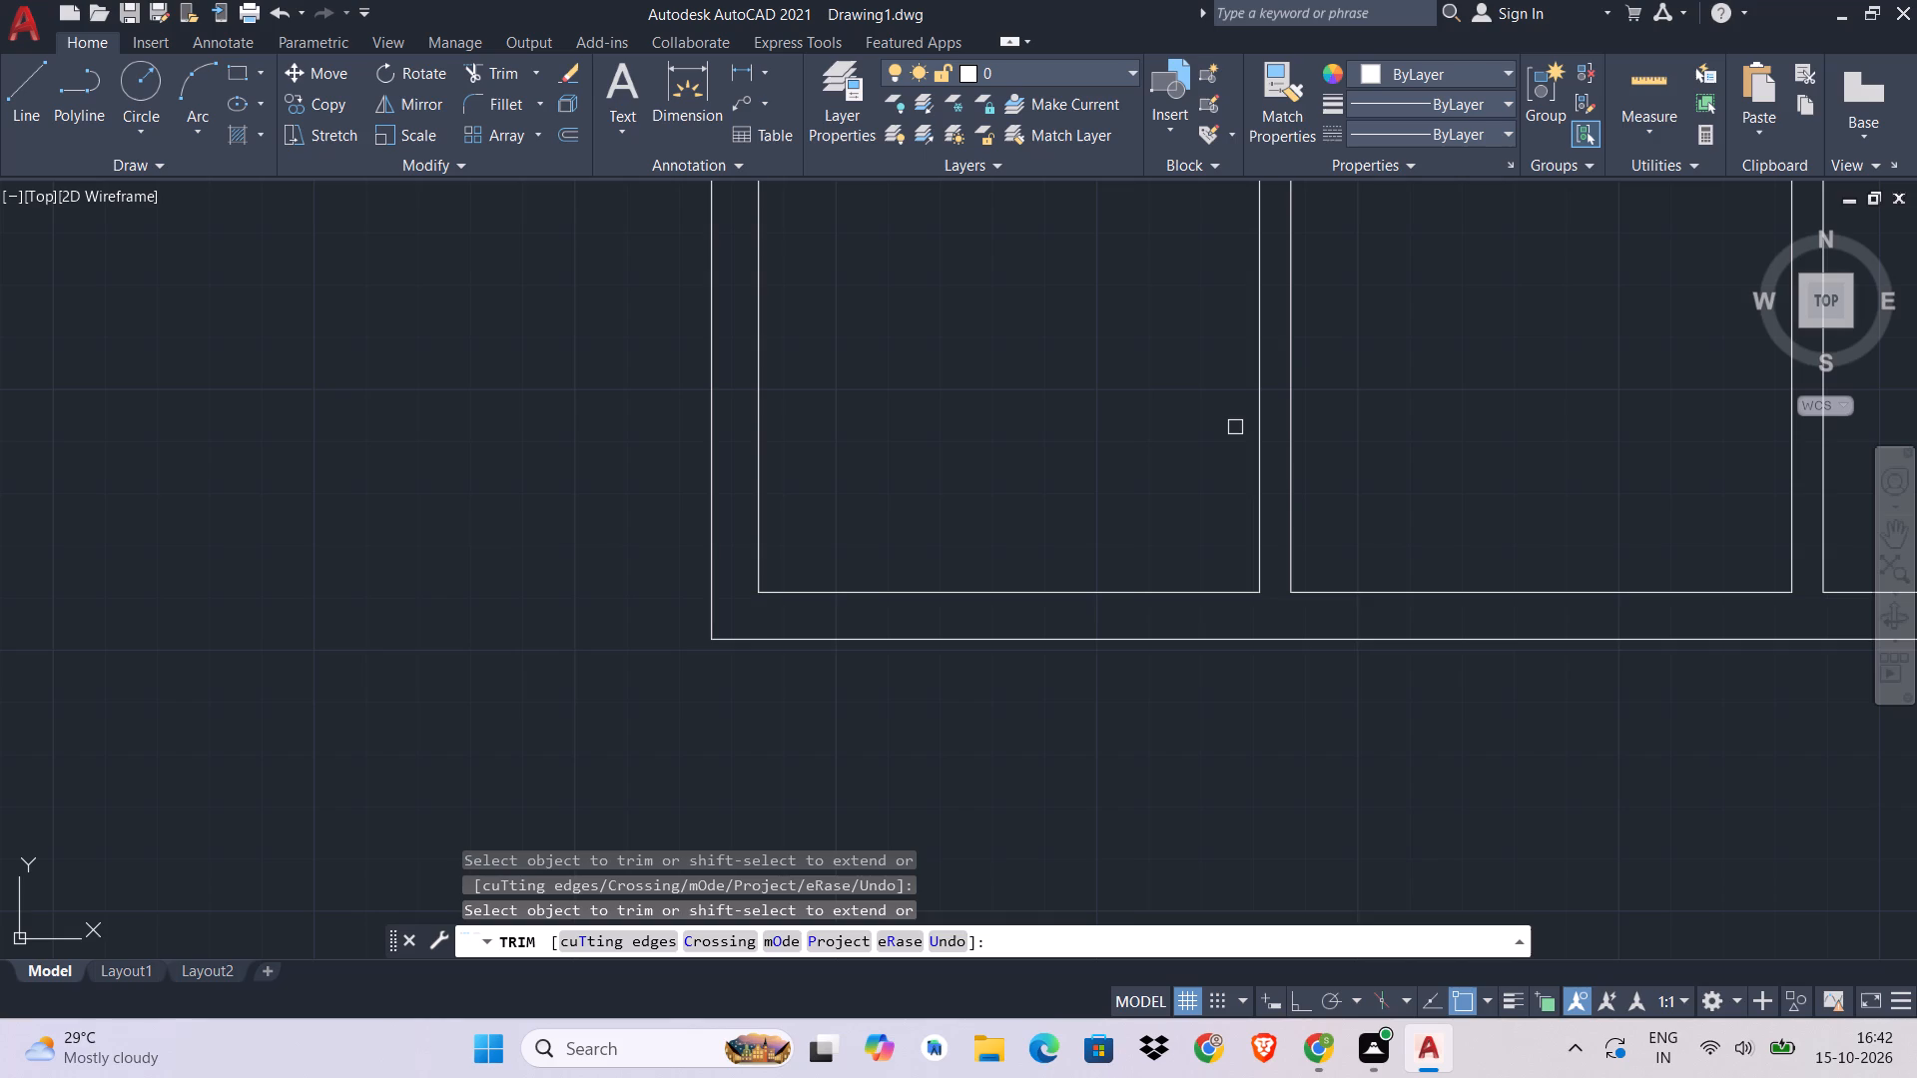
{"action": "scroll", "coordinate": [1322, 483], "scroll_direction": "down", "scroll_amount": 2}
{"action": "middle_click_drag", "start_coordinate": [1406, 320], "coordinate": [1235, 697]}
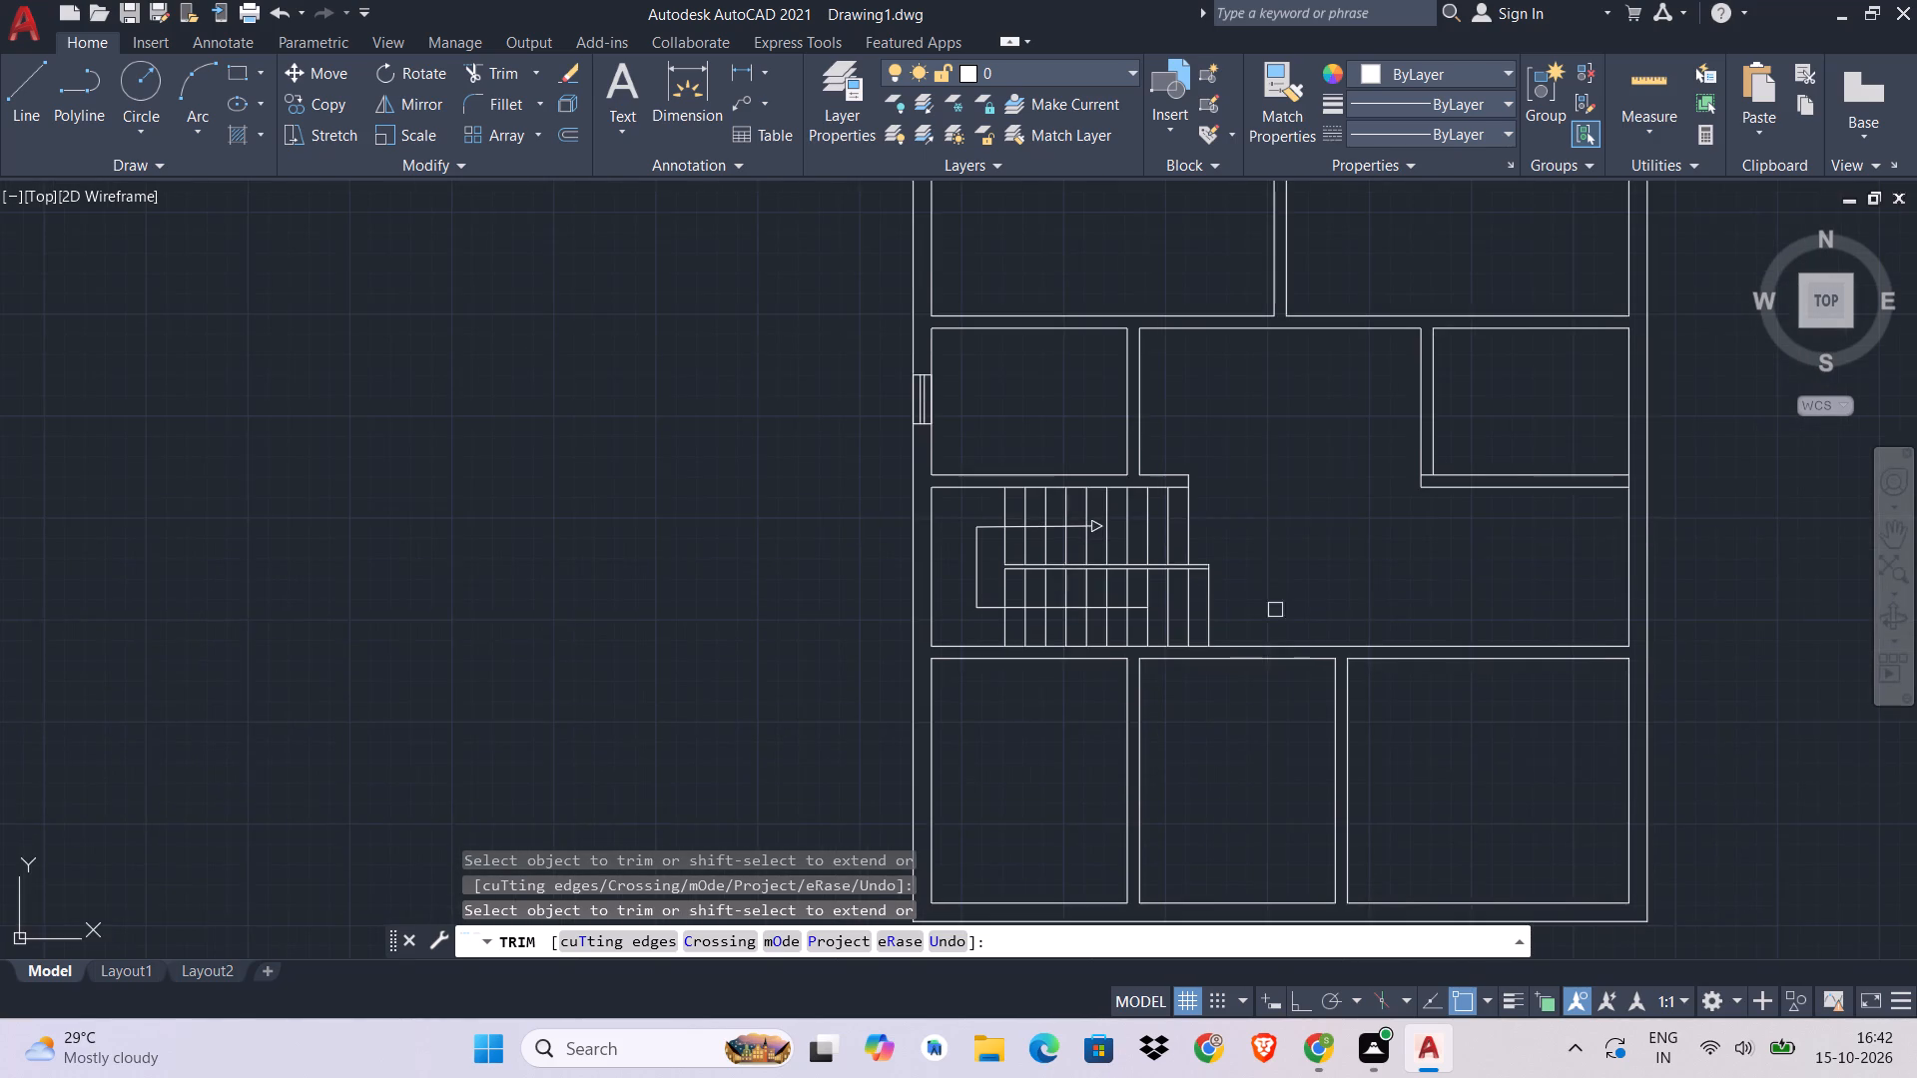
{"action": "middle_click_drag", "start_coordinate": [1338, 442], "coordinate": [1285, 688]}
{"action": "scroll", "coordinate": [961, 484], "scroll_direction": "down", "scroll_amount": 2}
{"action": "middle_click_drag", "start_coordinate": [959, 488], "coordinate": [1230, 397]}
{"action": "key", "text": "Escape"}
{"action": "key", "text": "Escape"}
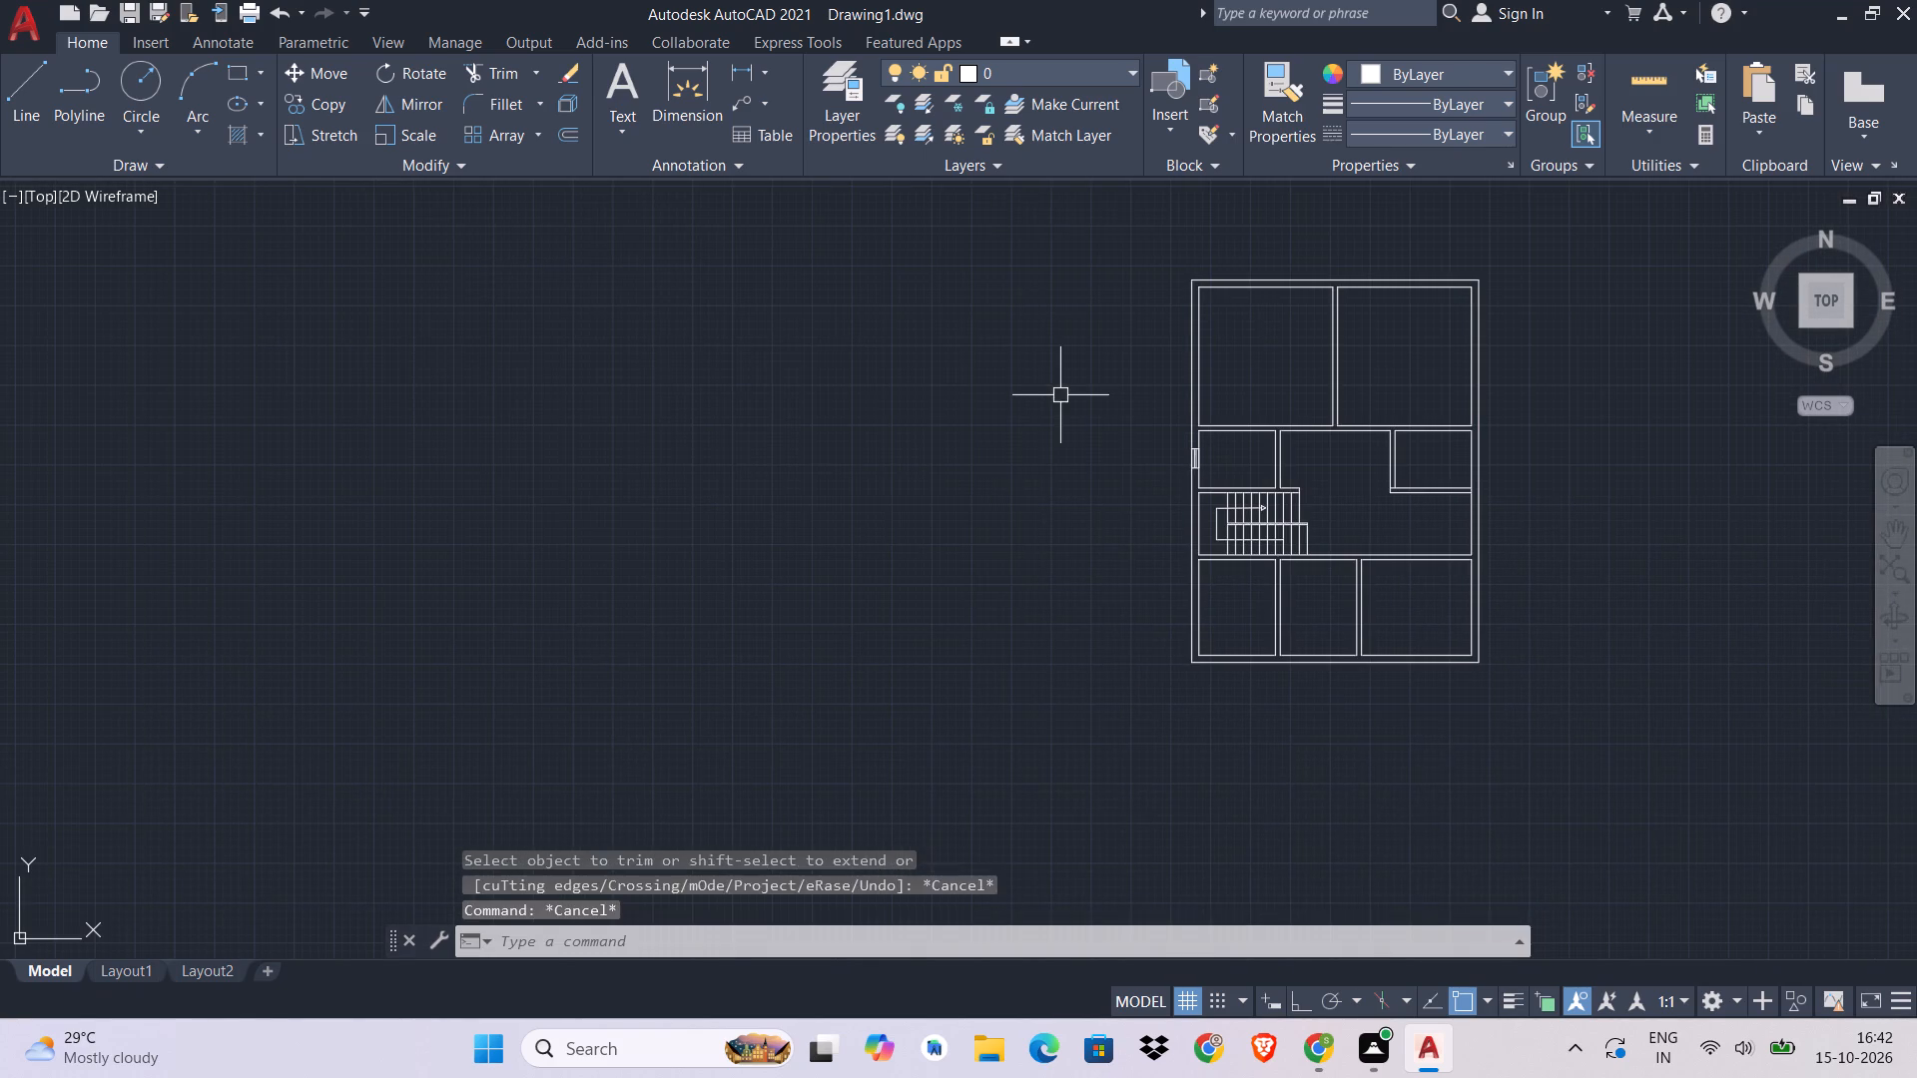
Draw a rectangle 9" wide by 5' high in the empty area west of the floor plan.
{"action": "key", "text": "Escape"}
{"action": "key", "text": "r"}
{"action": "type", "text": "EC"}
{"action": "key", "text": "space"}
{"action": "left_click", "coordinate": [926, 341]}
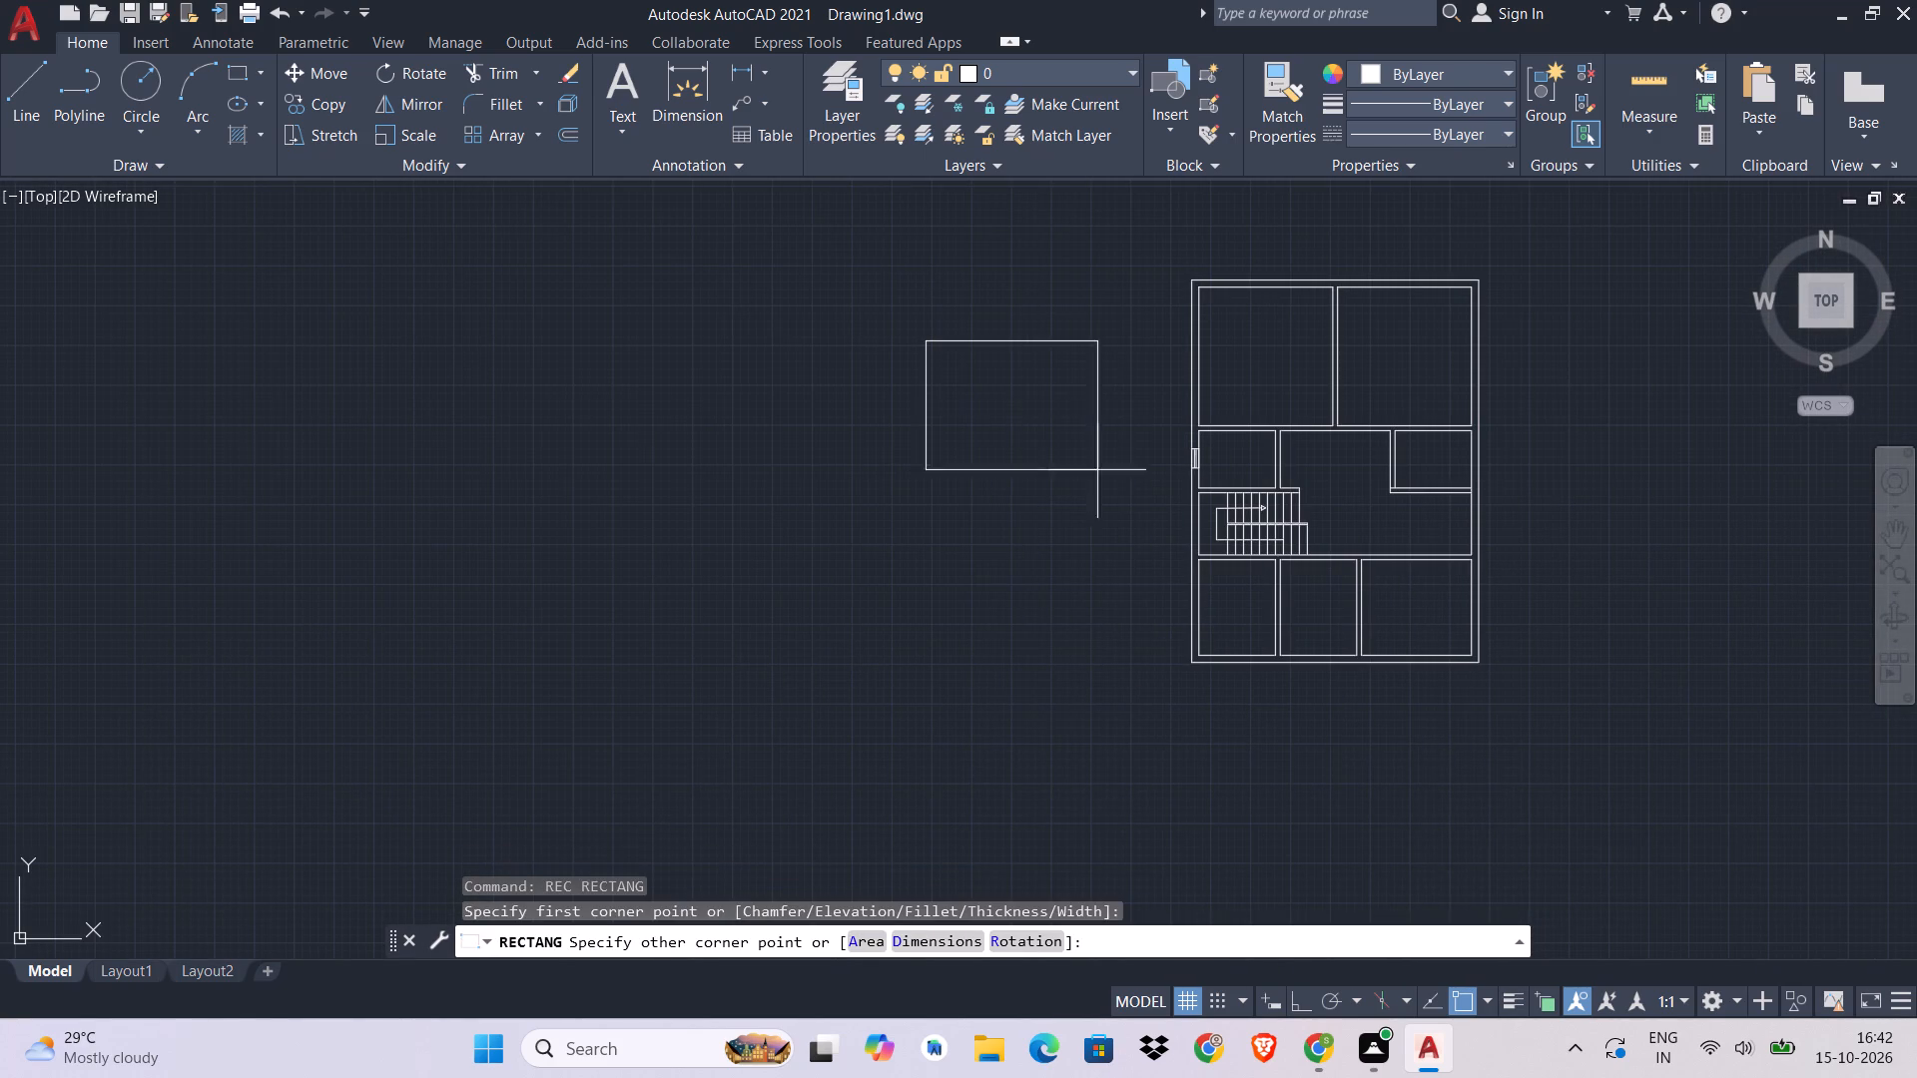
{"action": "key", "text": "shift+at"}
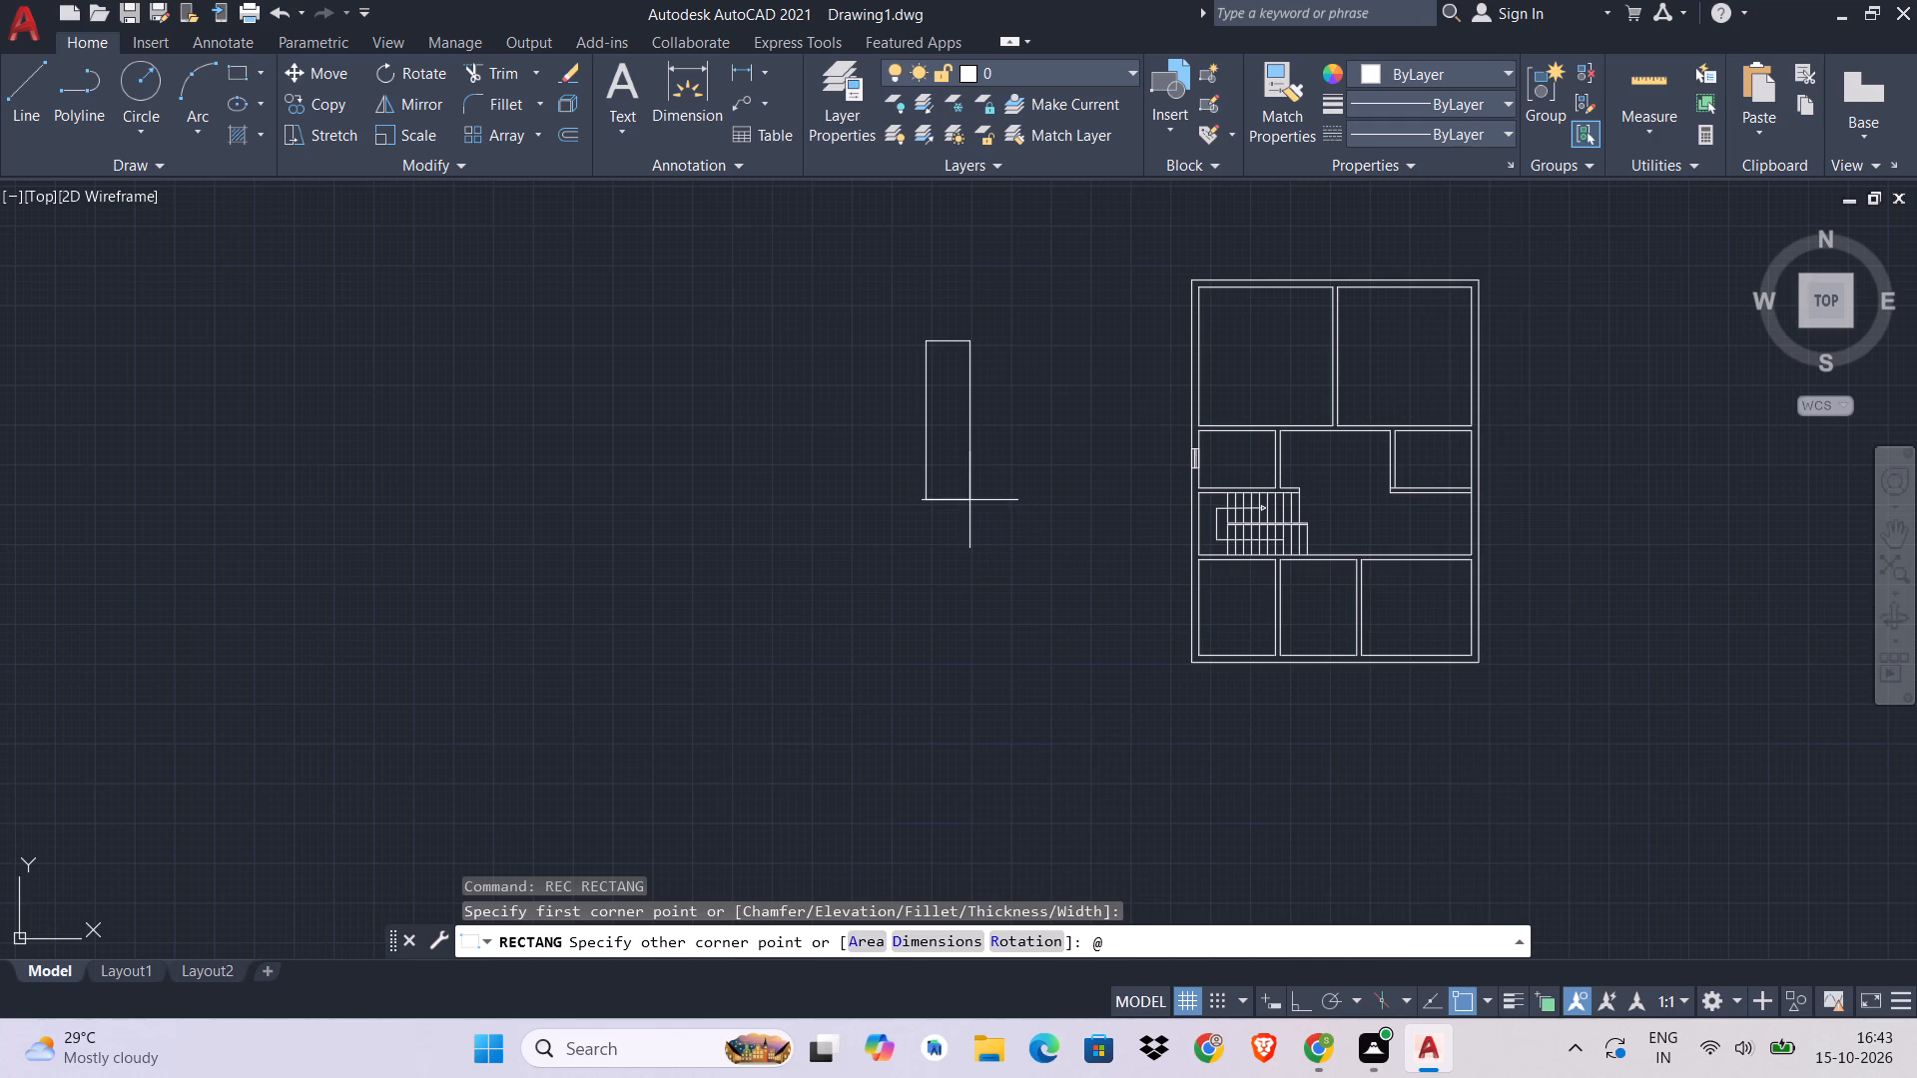
{"action": "key", "text": "9"}
{"action": "key", "text": "comma"}
{"action": "type", "text": "5'"}
{"action": "key", "text": "Return"}
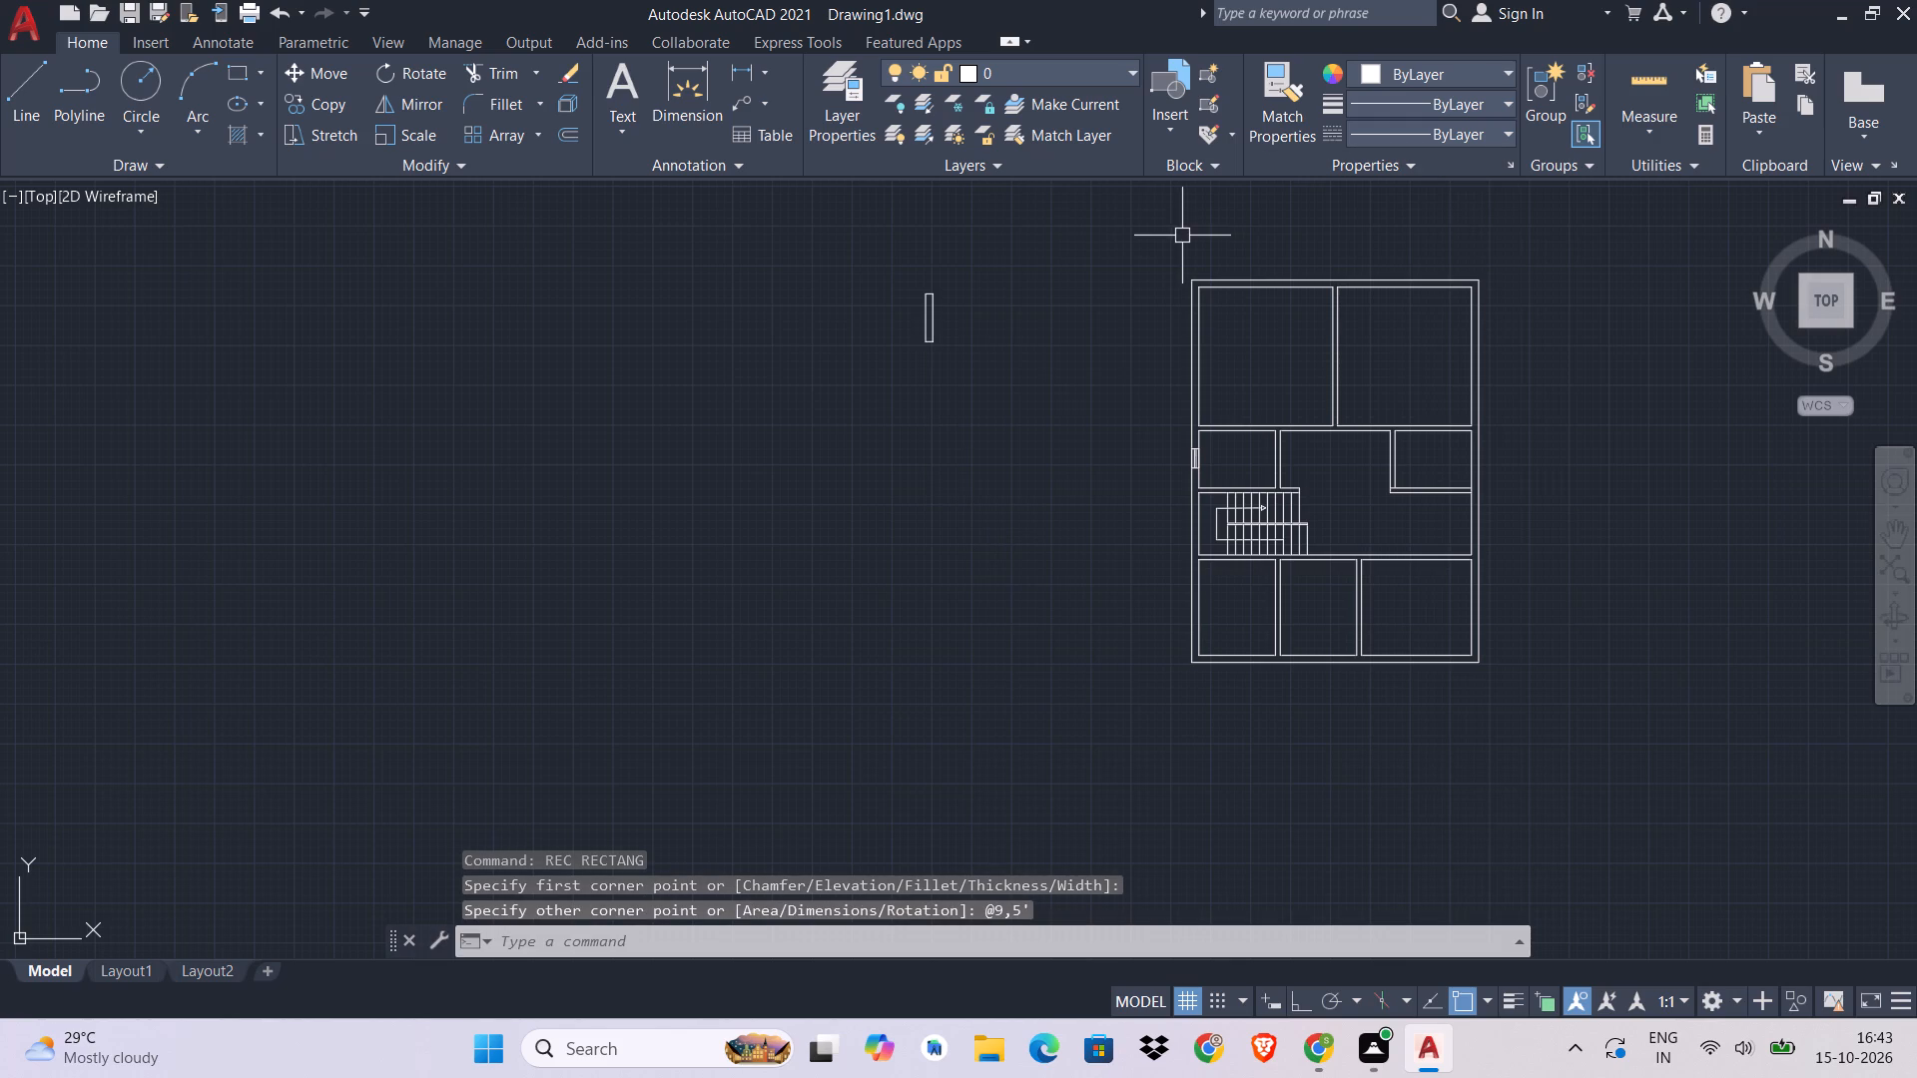
Draw a vertical centre line in the new rectangle between the midpoints of its short edges.
{"action": "scroll", "coordinate": [928, 296], "scroll_direction": "up", "scroll_amount": 1}
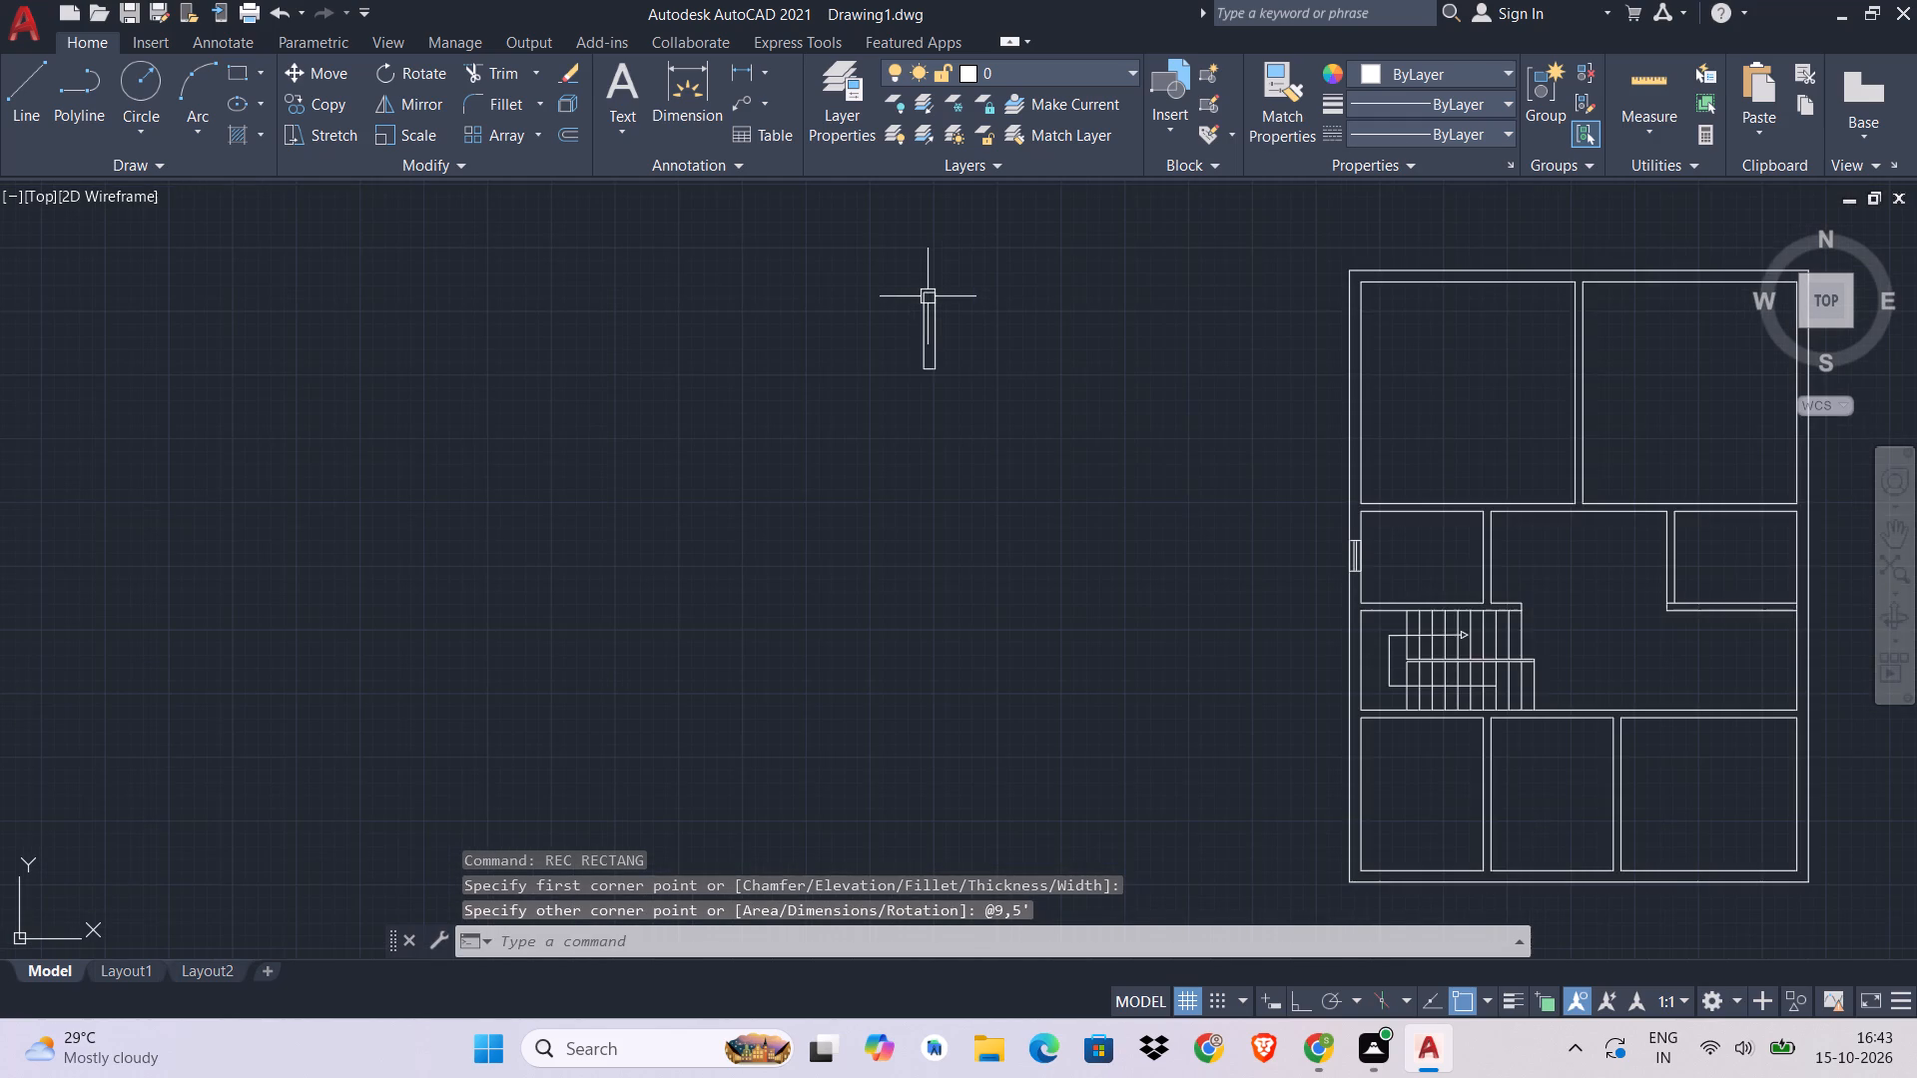
{"action": "scroll", "coordinate": [928, 296], "scroll_direction": "up", "scroll_amount": 6}
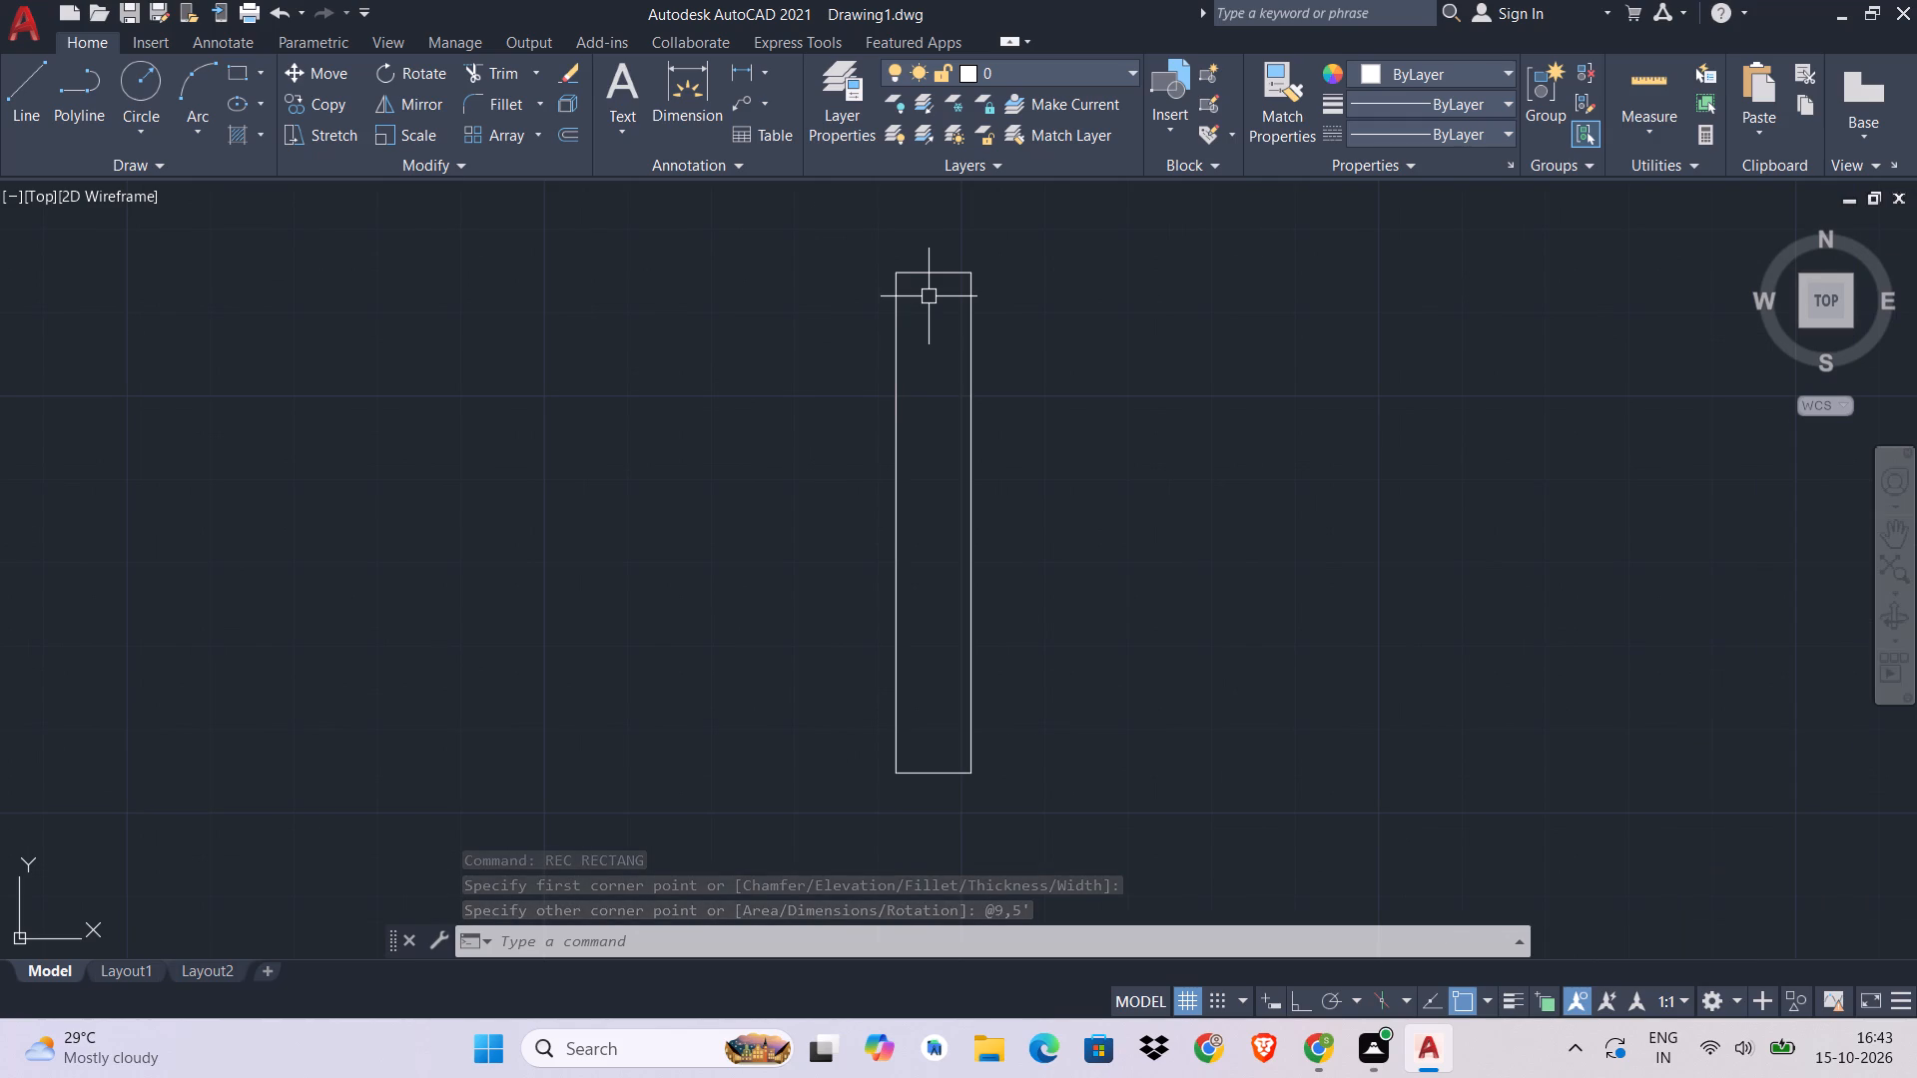
{"action": "type", "text": "L"}
{"action": "key", "text": "space"}
{"action": "left_click", "coordinate": [935, 277]}
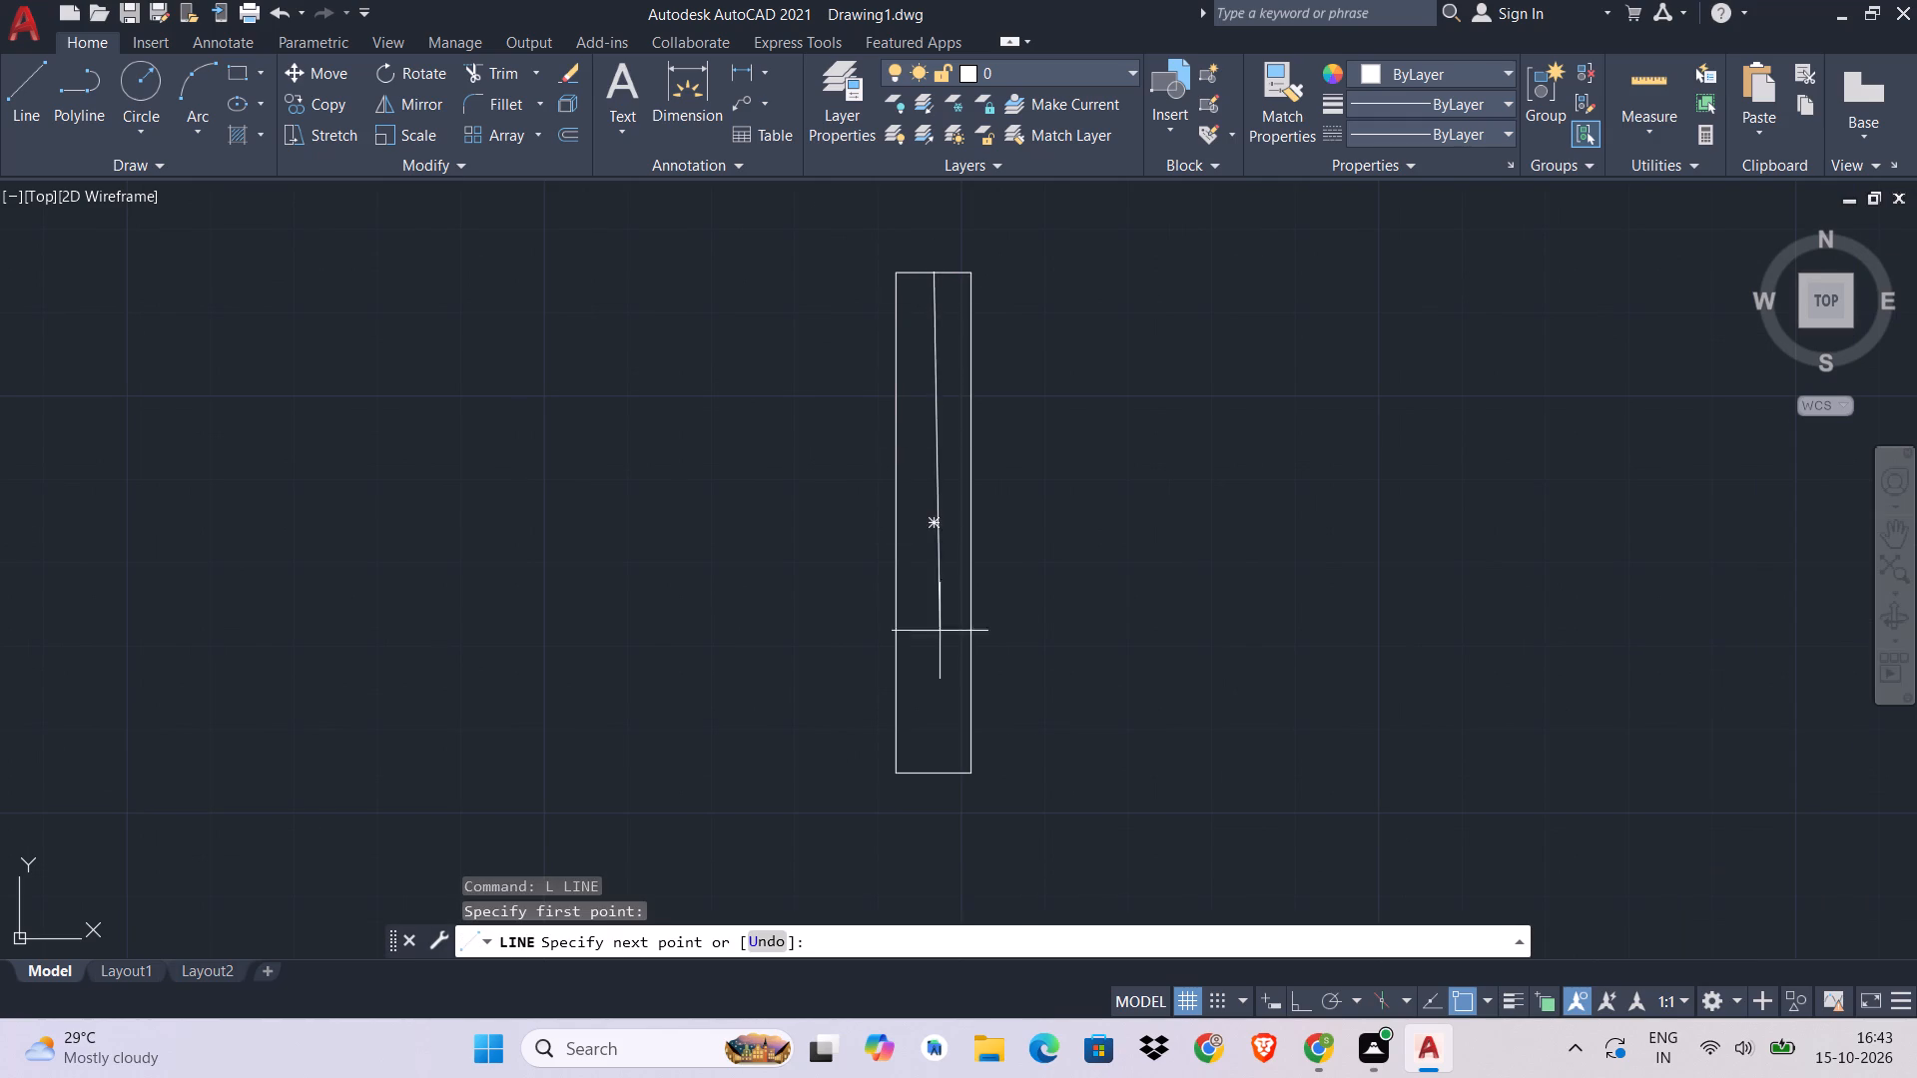
{"action": "left_click", "coordinate": [933, 766]}
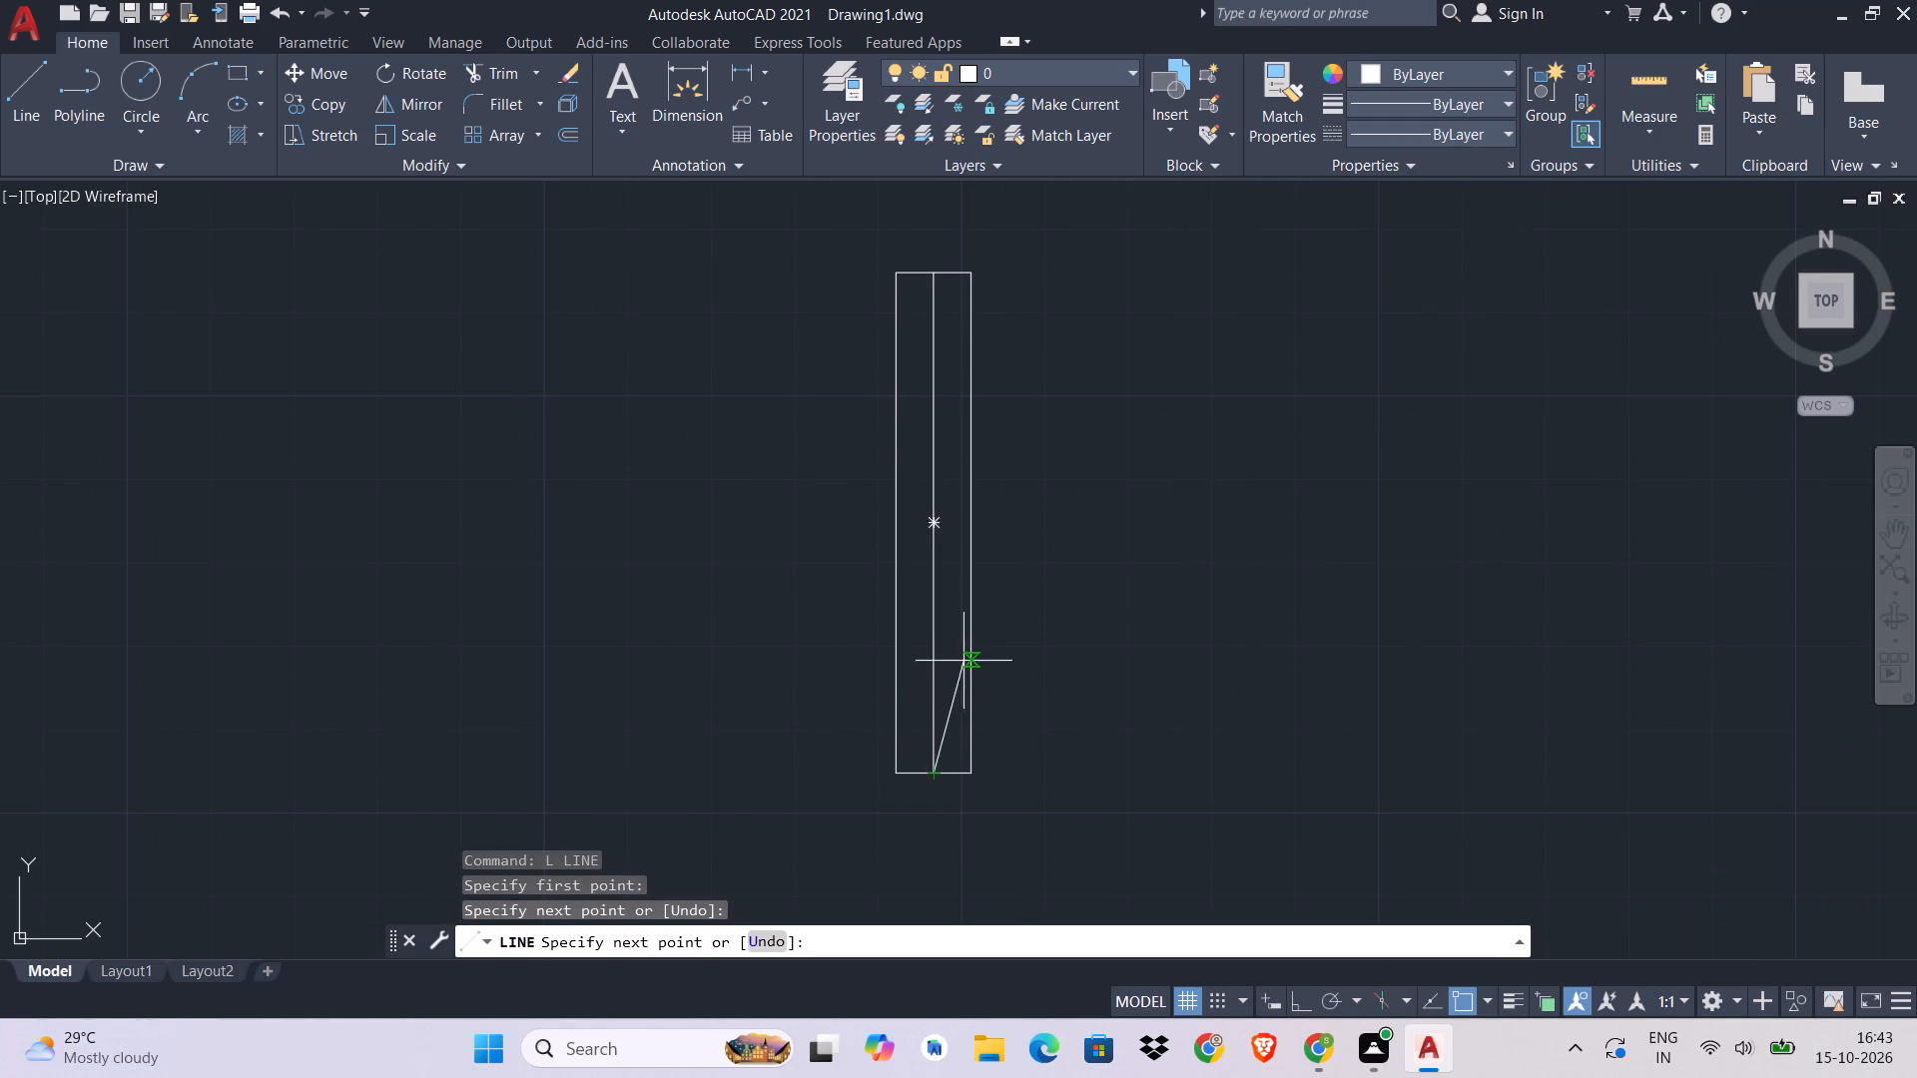
{"action": "key", "text": "Escape"}
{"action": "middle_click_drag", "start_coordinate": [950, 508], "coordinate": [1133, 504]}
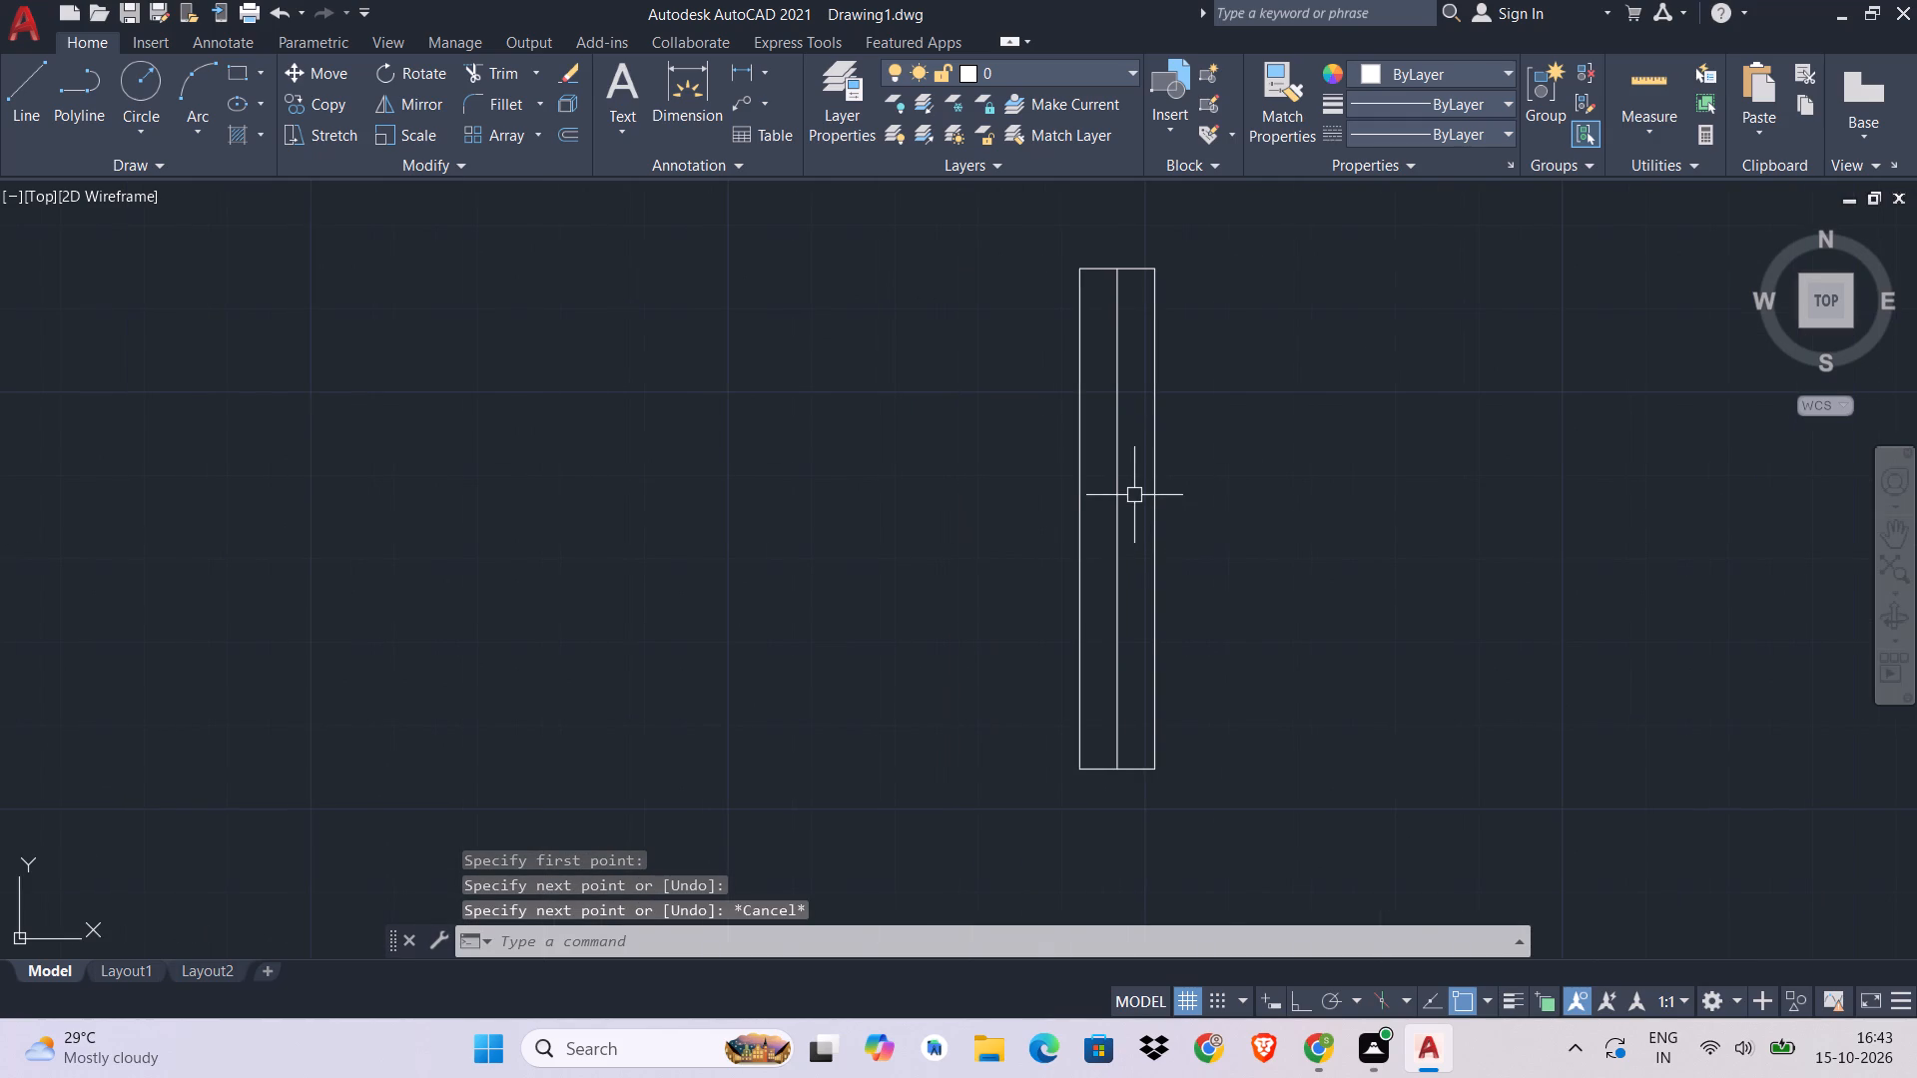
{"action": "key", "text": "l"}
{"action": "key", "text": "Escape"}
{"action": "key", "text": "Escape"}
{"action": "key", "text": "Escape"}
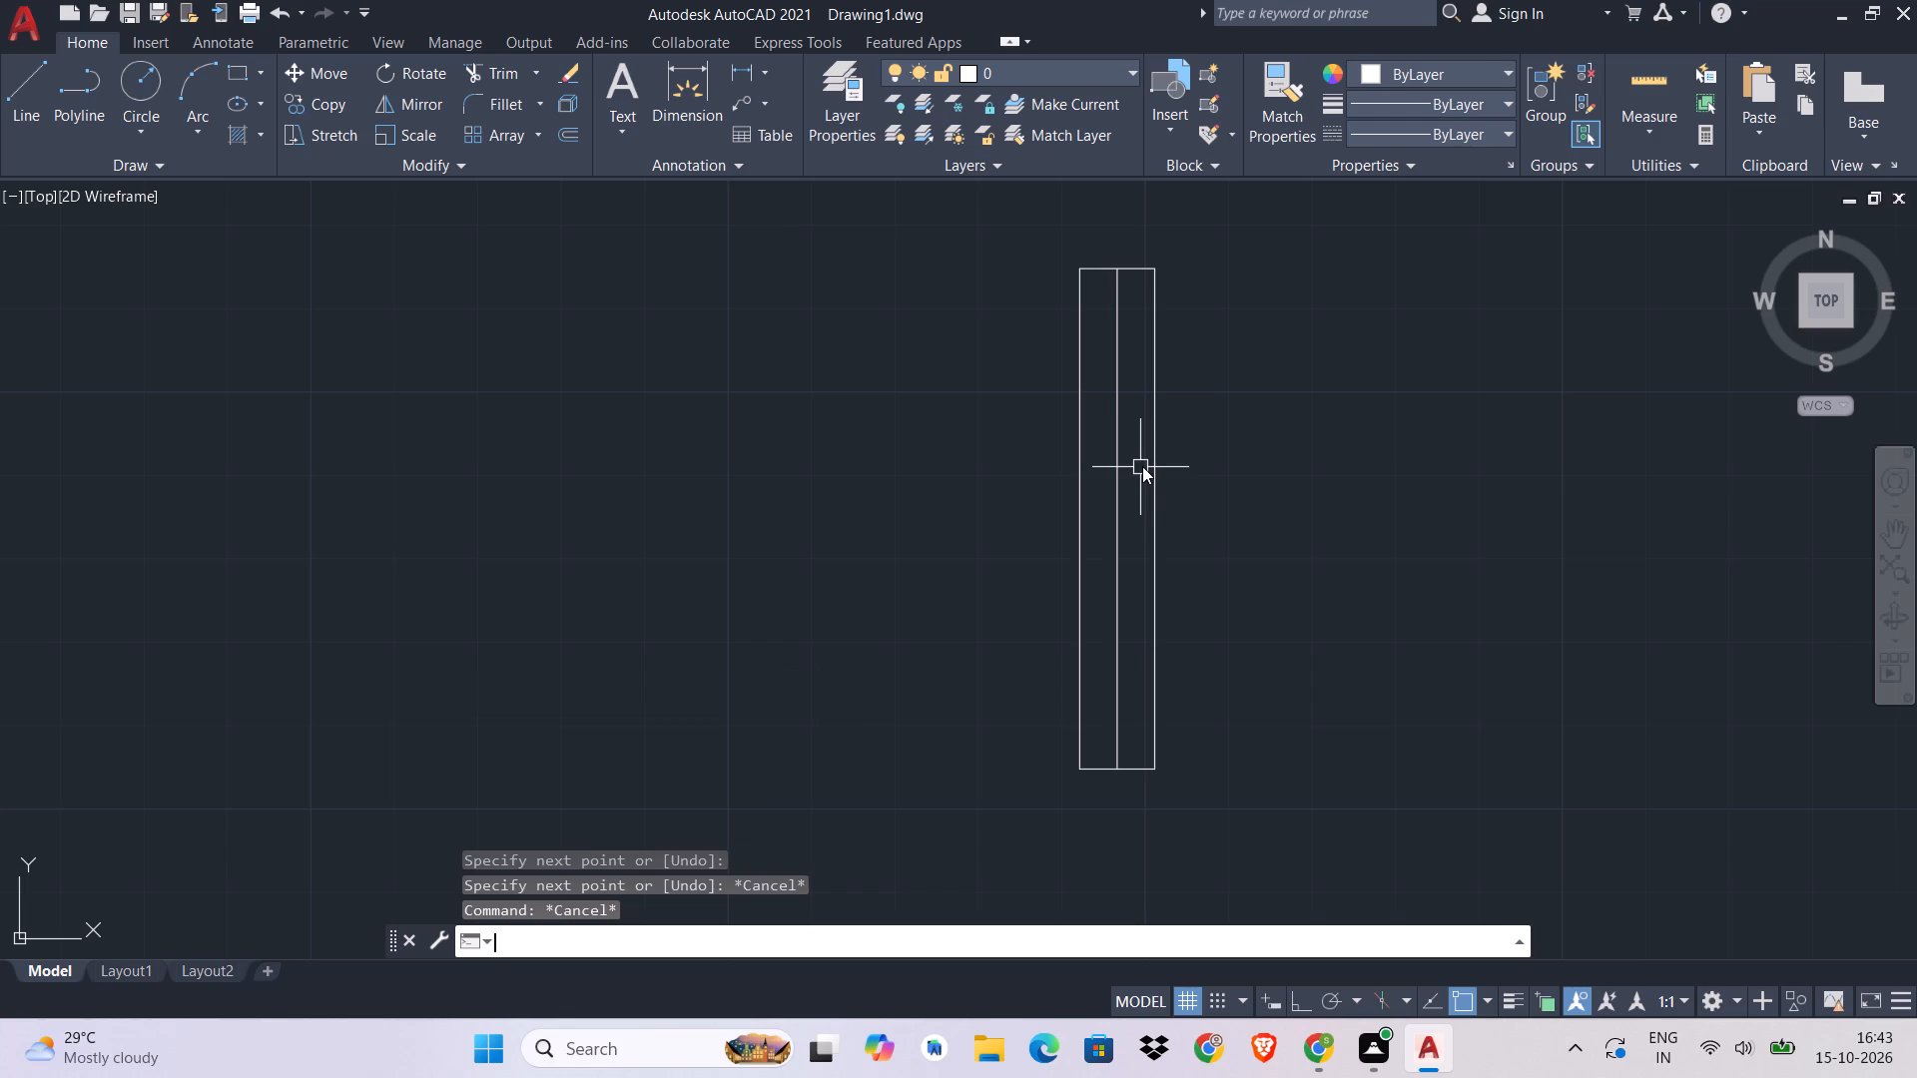
Offset the rectangle's centre line 1" to each side and delete the original, forming two window glazing lines.
{"action": "type", "text": "O"}
{"action": "key", "text": "space"}
{"action": "type", "text": "1"}
{"action": "key", "text": "space"}
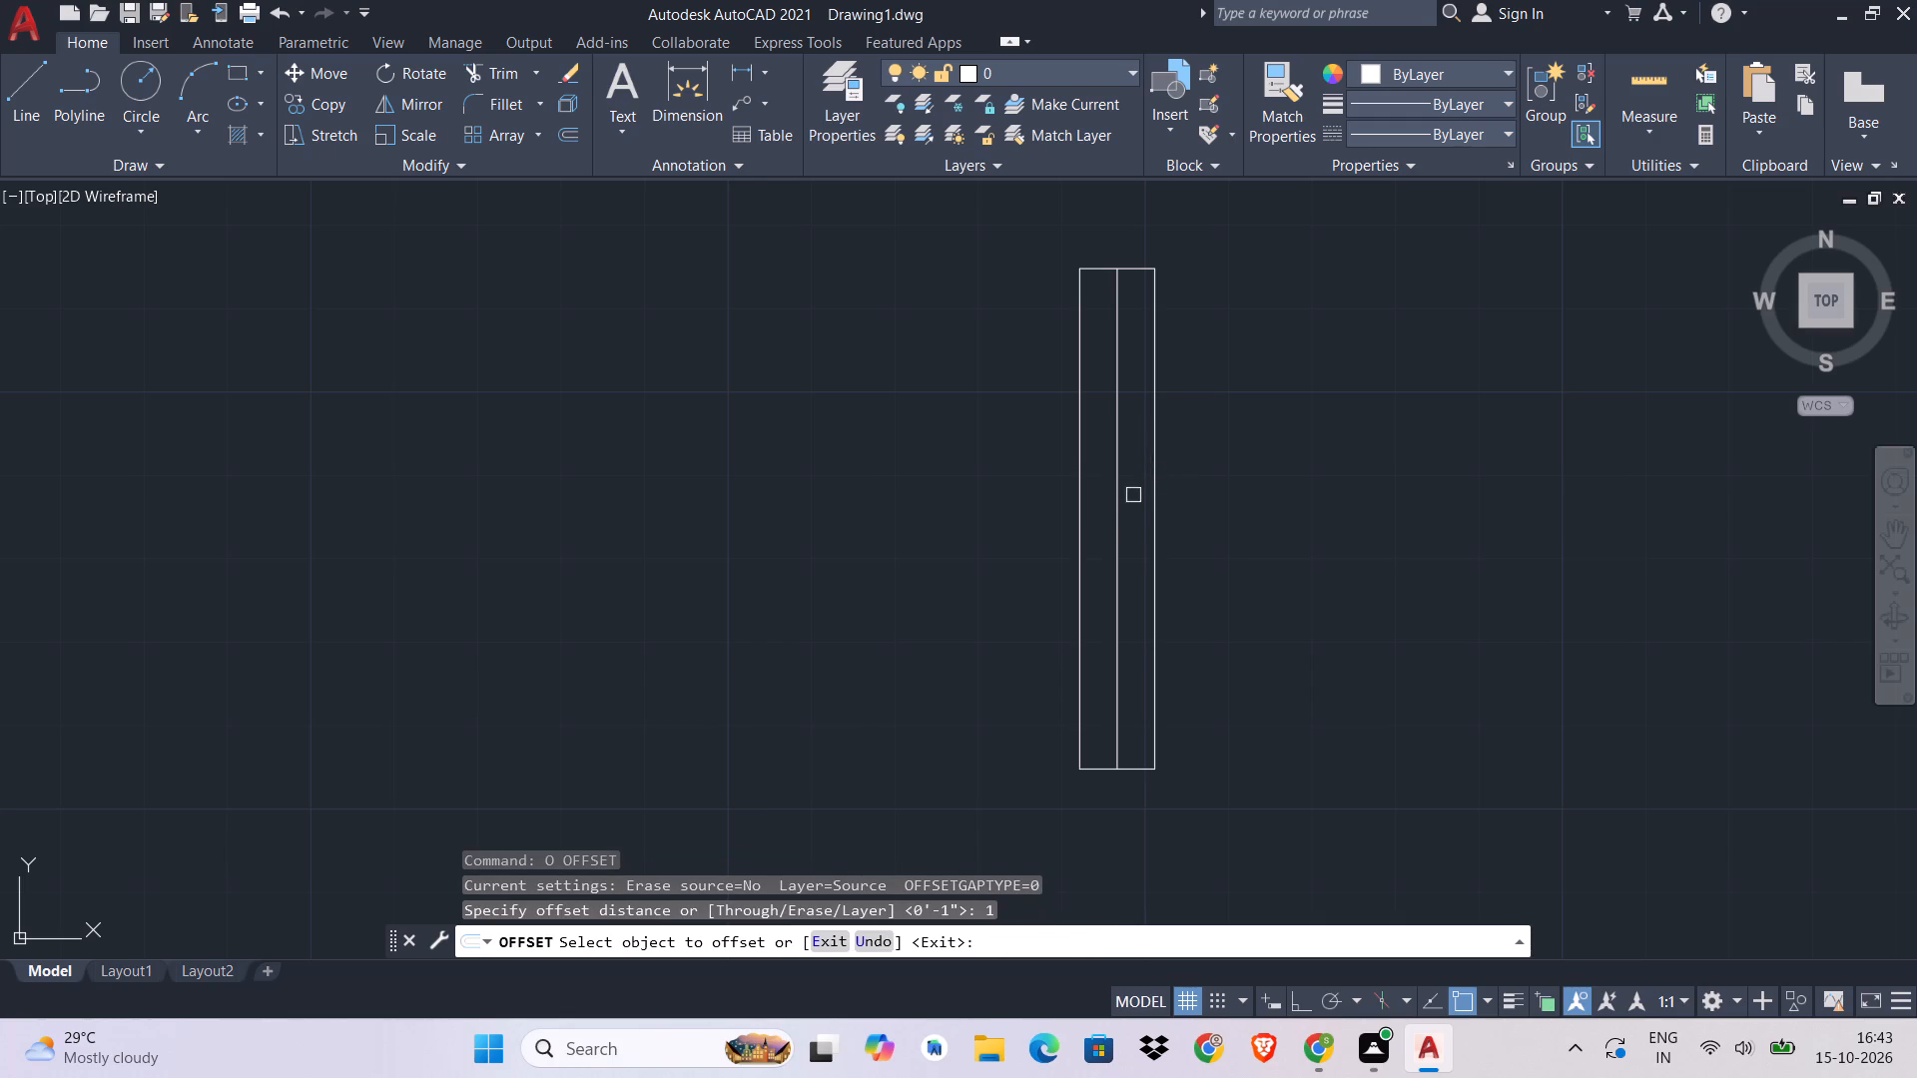
{"action": "left_click", "coordinate": [1117, 508]}
{"action": "left_click", "coordinate": [1150, 509]}
{"action": "scroll", "coordinate": [1104, 587], "scroll_direction": "up", "scroll_amount": 1}
{"action": "left_click", "coordinate": [1128, 588]}
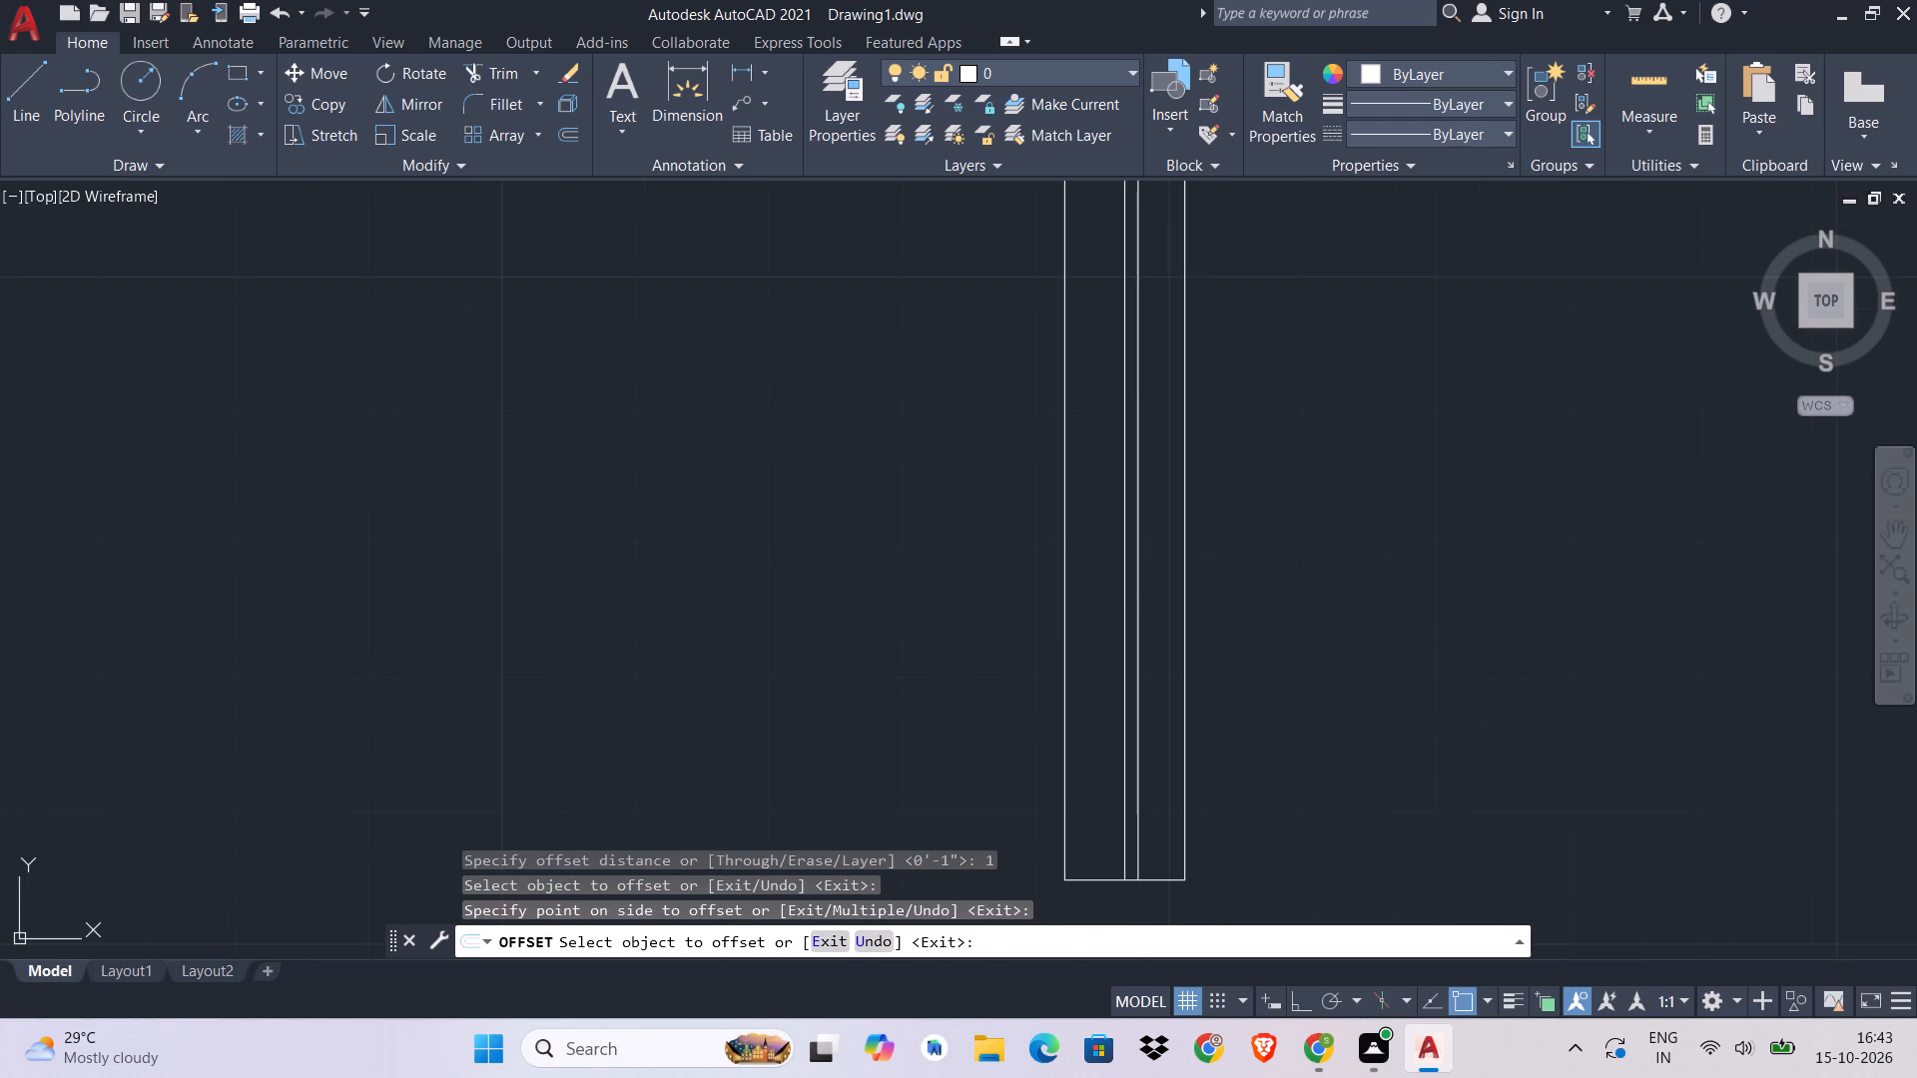
{"action": "left_click", "coordinate": [1078, 605]}
{"action": "key", "text": "Escape"}
{"action": "scroll", "coordinate": [1132, 612], "scroll_direction": "up", "scroll_amount": 3}
{"action": "left_click", "coordinate": [1132, 612]}
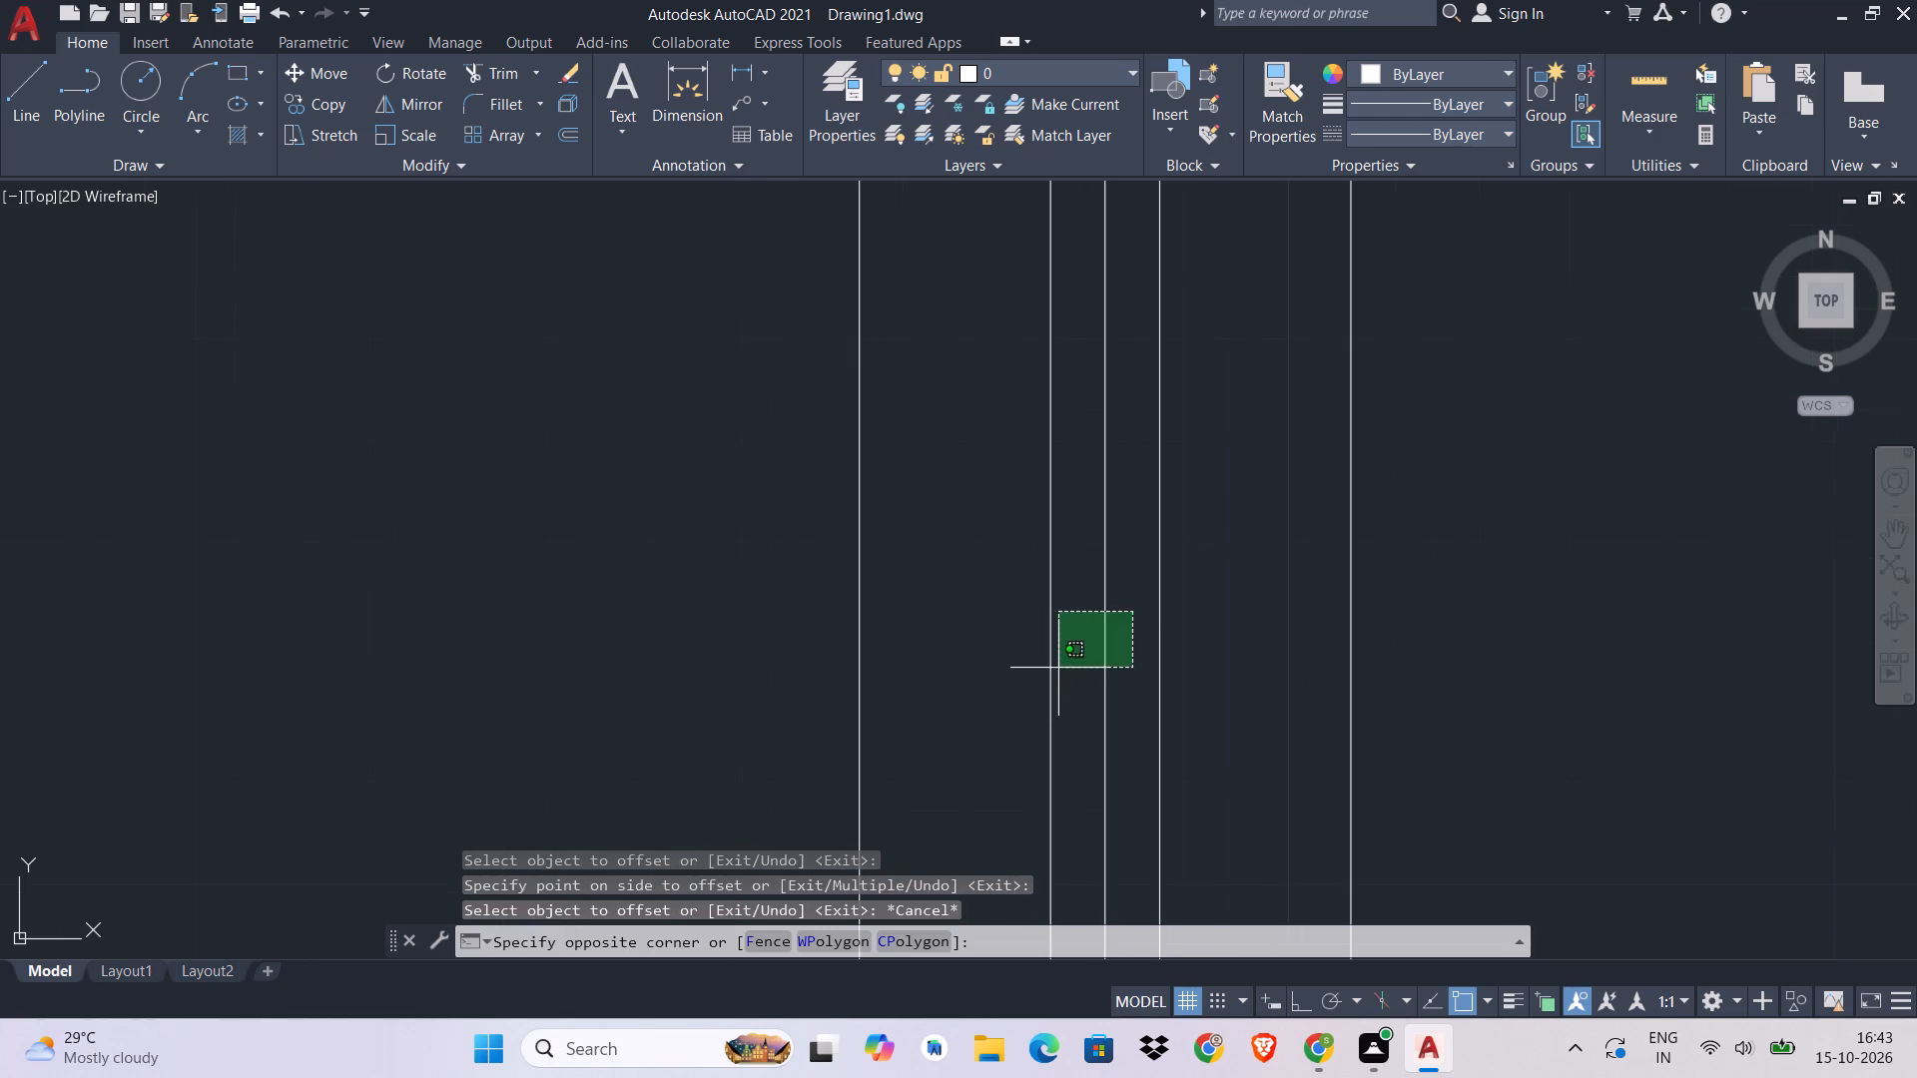
{"action": "left_click", "coordinate": [1065, 669]}
{"action": "key", "text": "Delete"}
{"action": "scroll", "coordinate": [1144, 611], "scroll_direction": "down", "scroll_amount": 7}
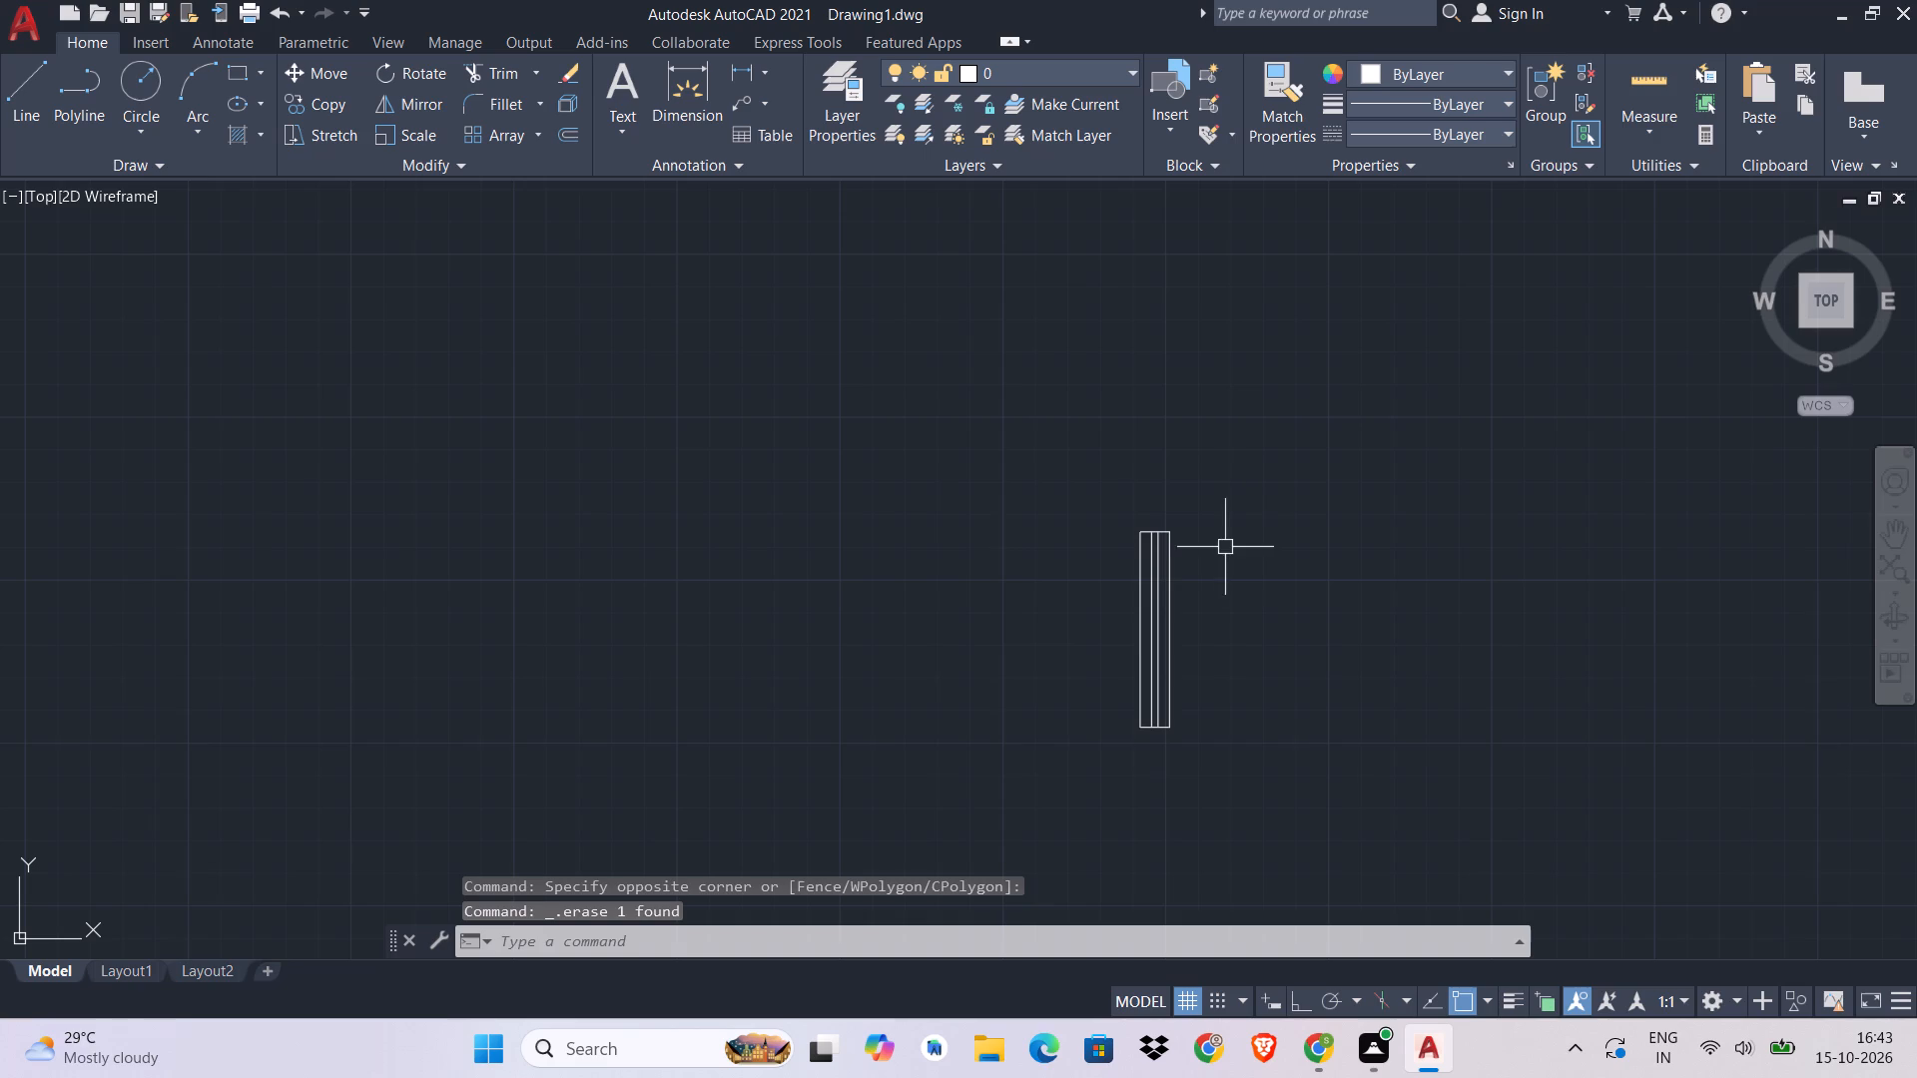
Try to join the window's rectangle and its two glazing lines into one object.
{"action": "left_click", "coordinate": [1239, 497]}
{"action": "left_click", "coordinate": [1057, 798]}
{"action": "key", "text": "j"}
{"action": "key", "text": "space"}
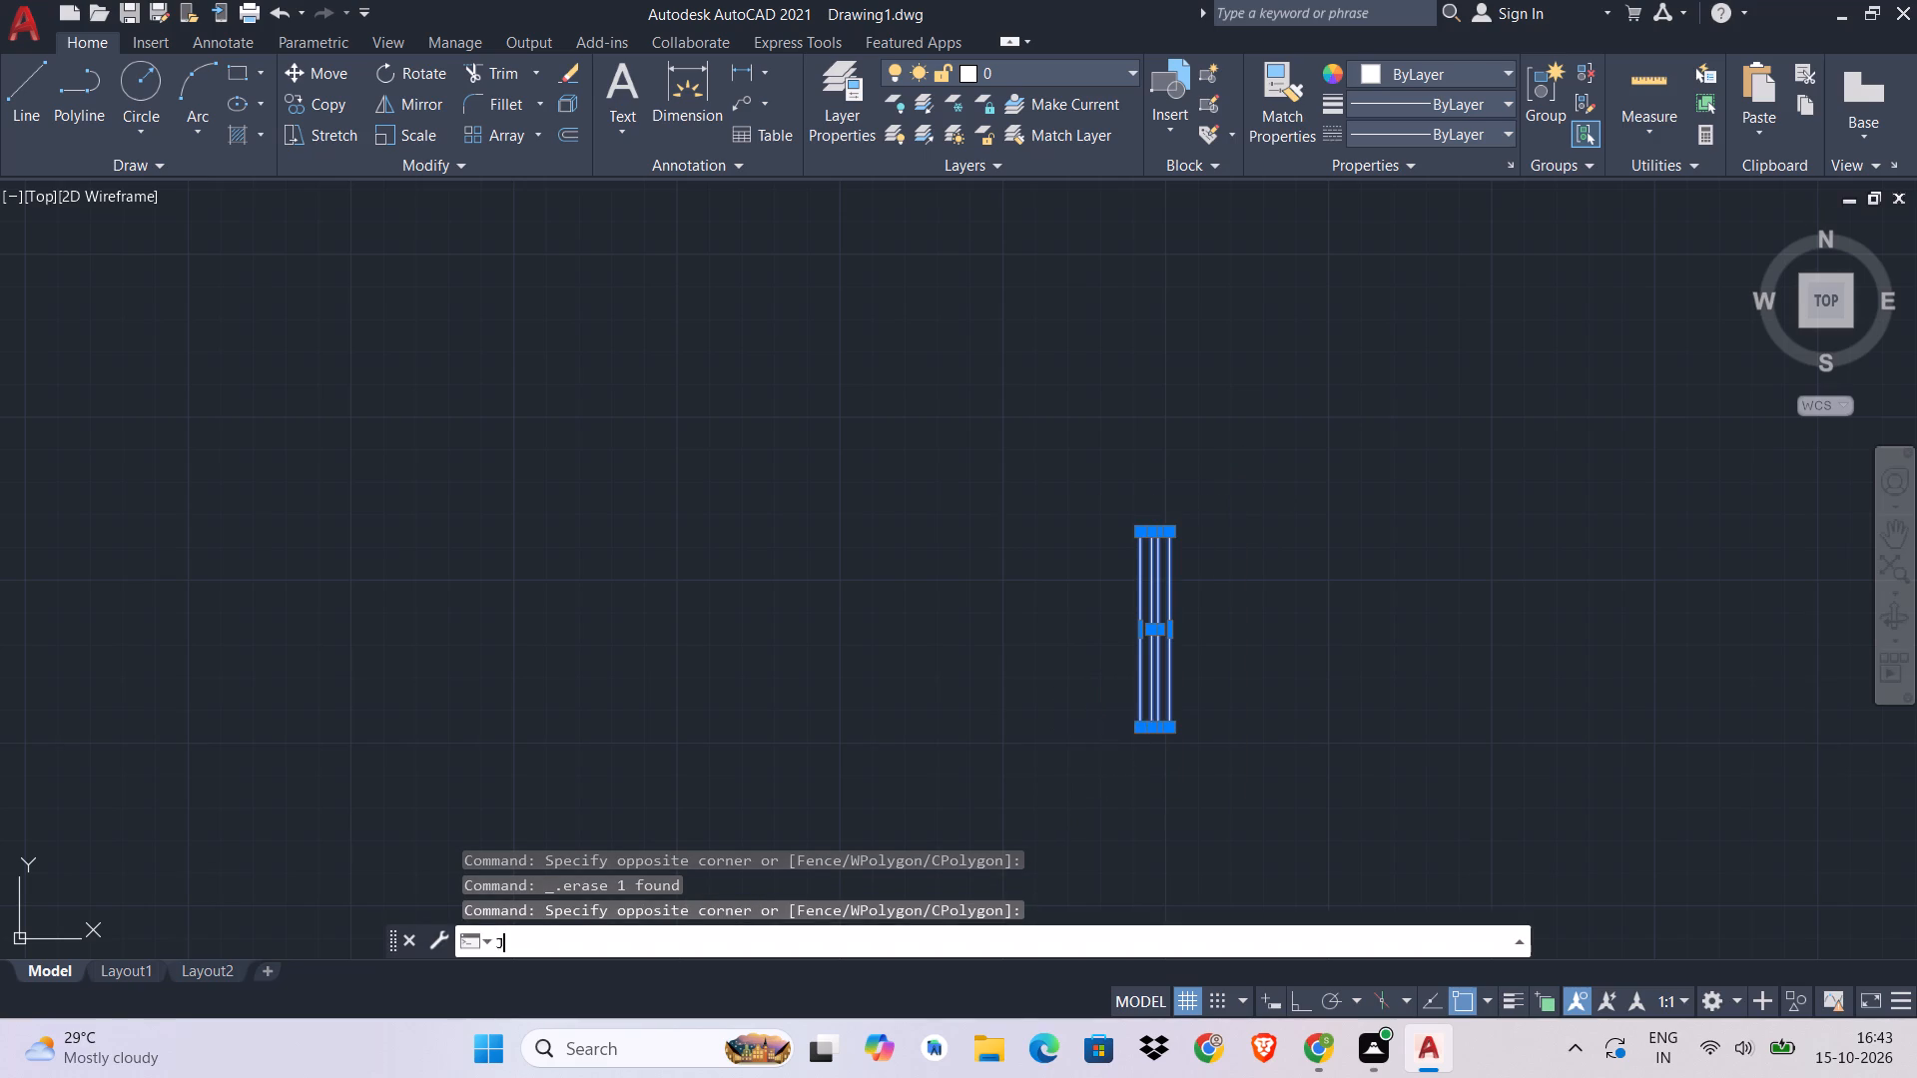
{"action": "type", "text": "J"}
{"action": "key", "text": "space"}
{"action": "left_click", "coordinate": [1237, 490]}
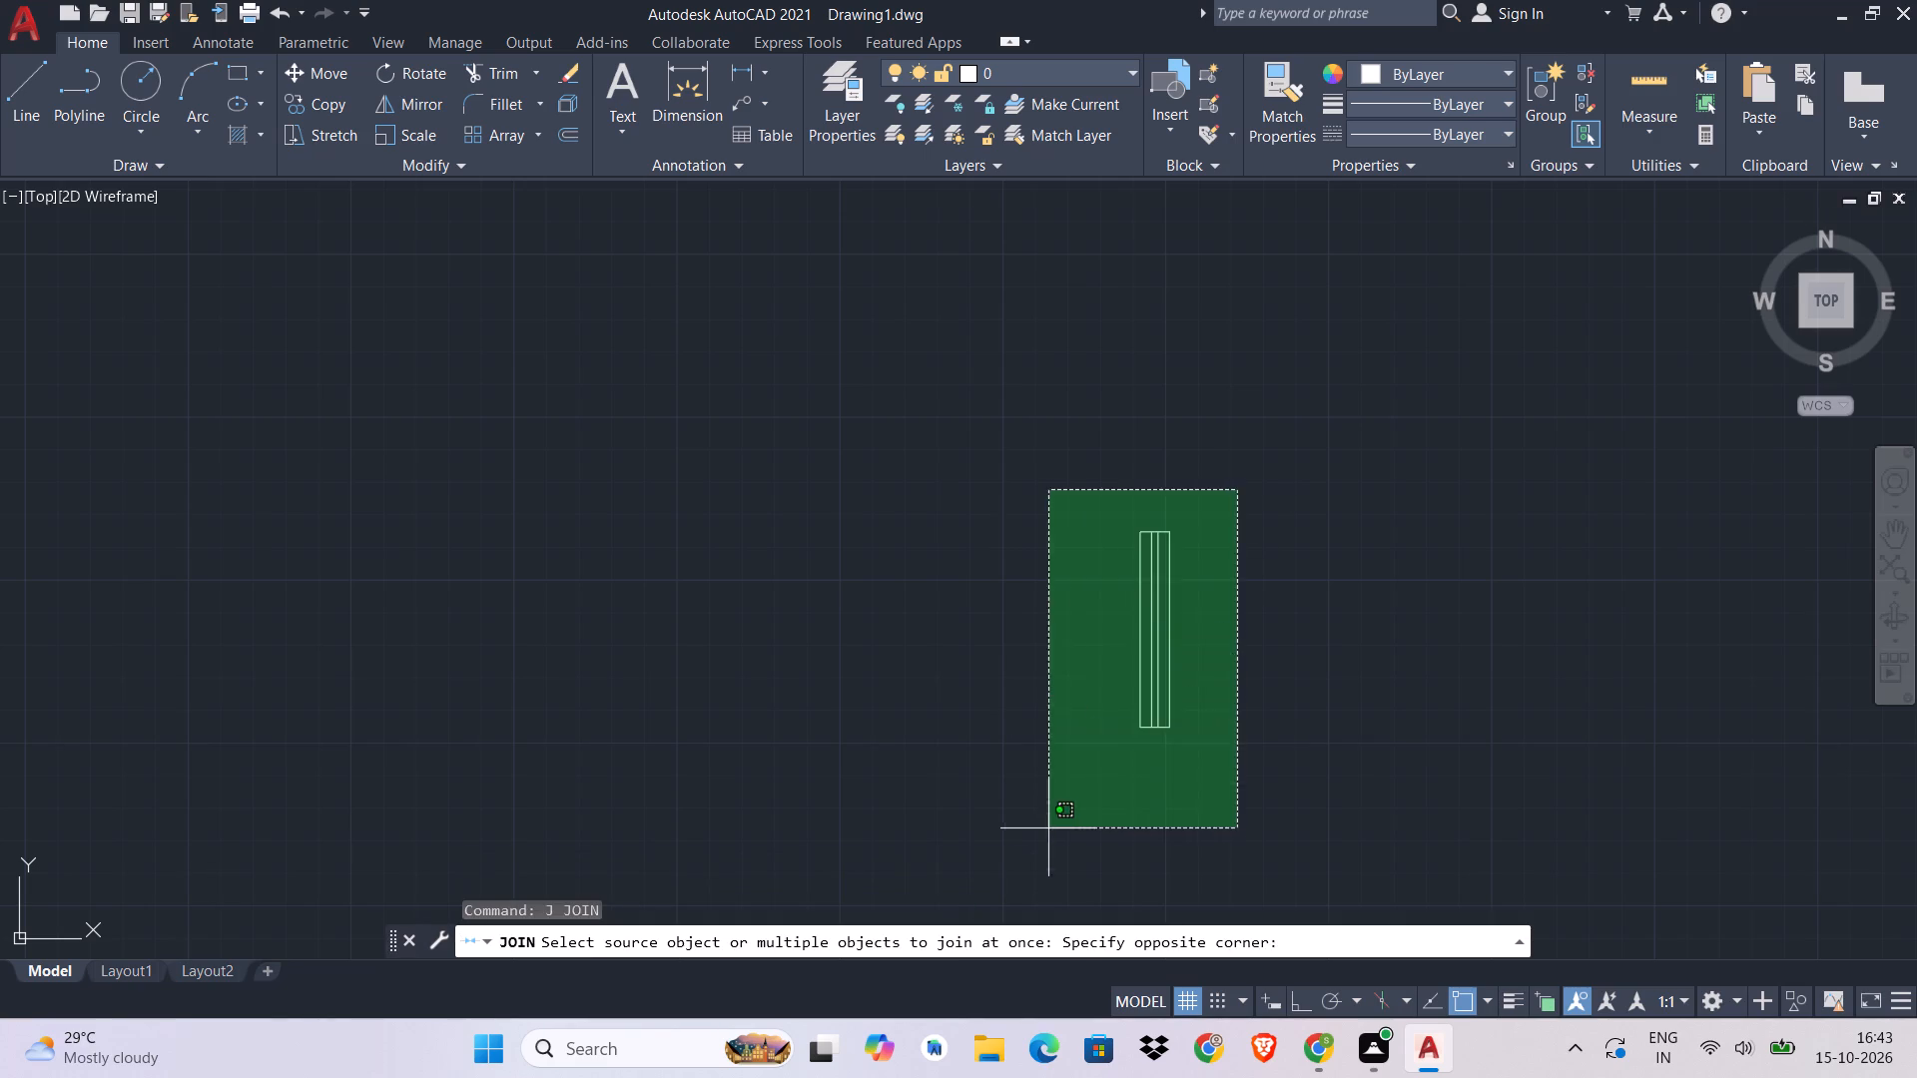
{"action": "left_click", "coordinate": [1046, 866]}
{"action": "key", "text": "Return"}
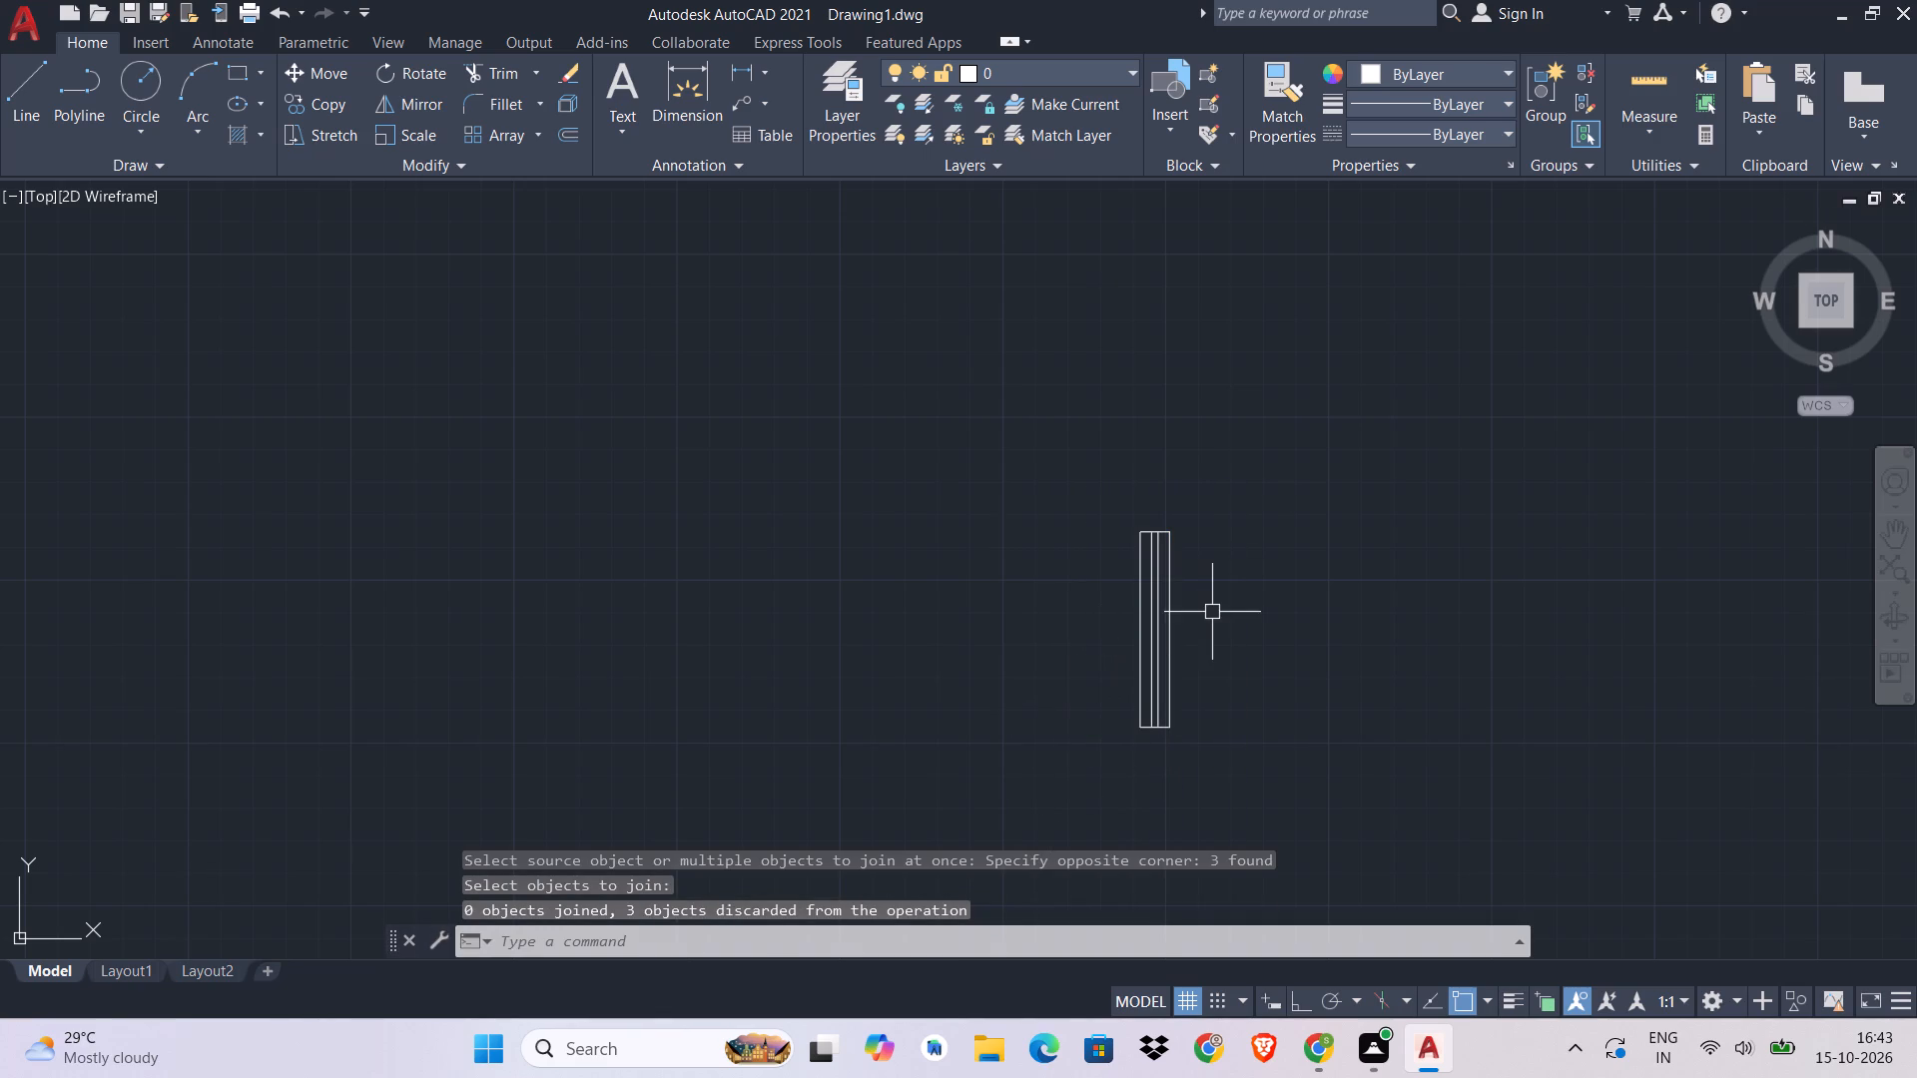
Move the 5' window by its lower-left corner into the west exterior wall of the northwest room.
{"action": "left_click", "coordinate": [1212, 612]}
{"action": "left_click", "coordinate": [1081, 730]}
{"action": "type", "text": "M"}
{"action": "key", "text": "space"}
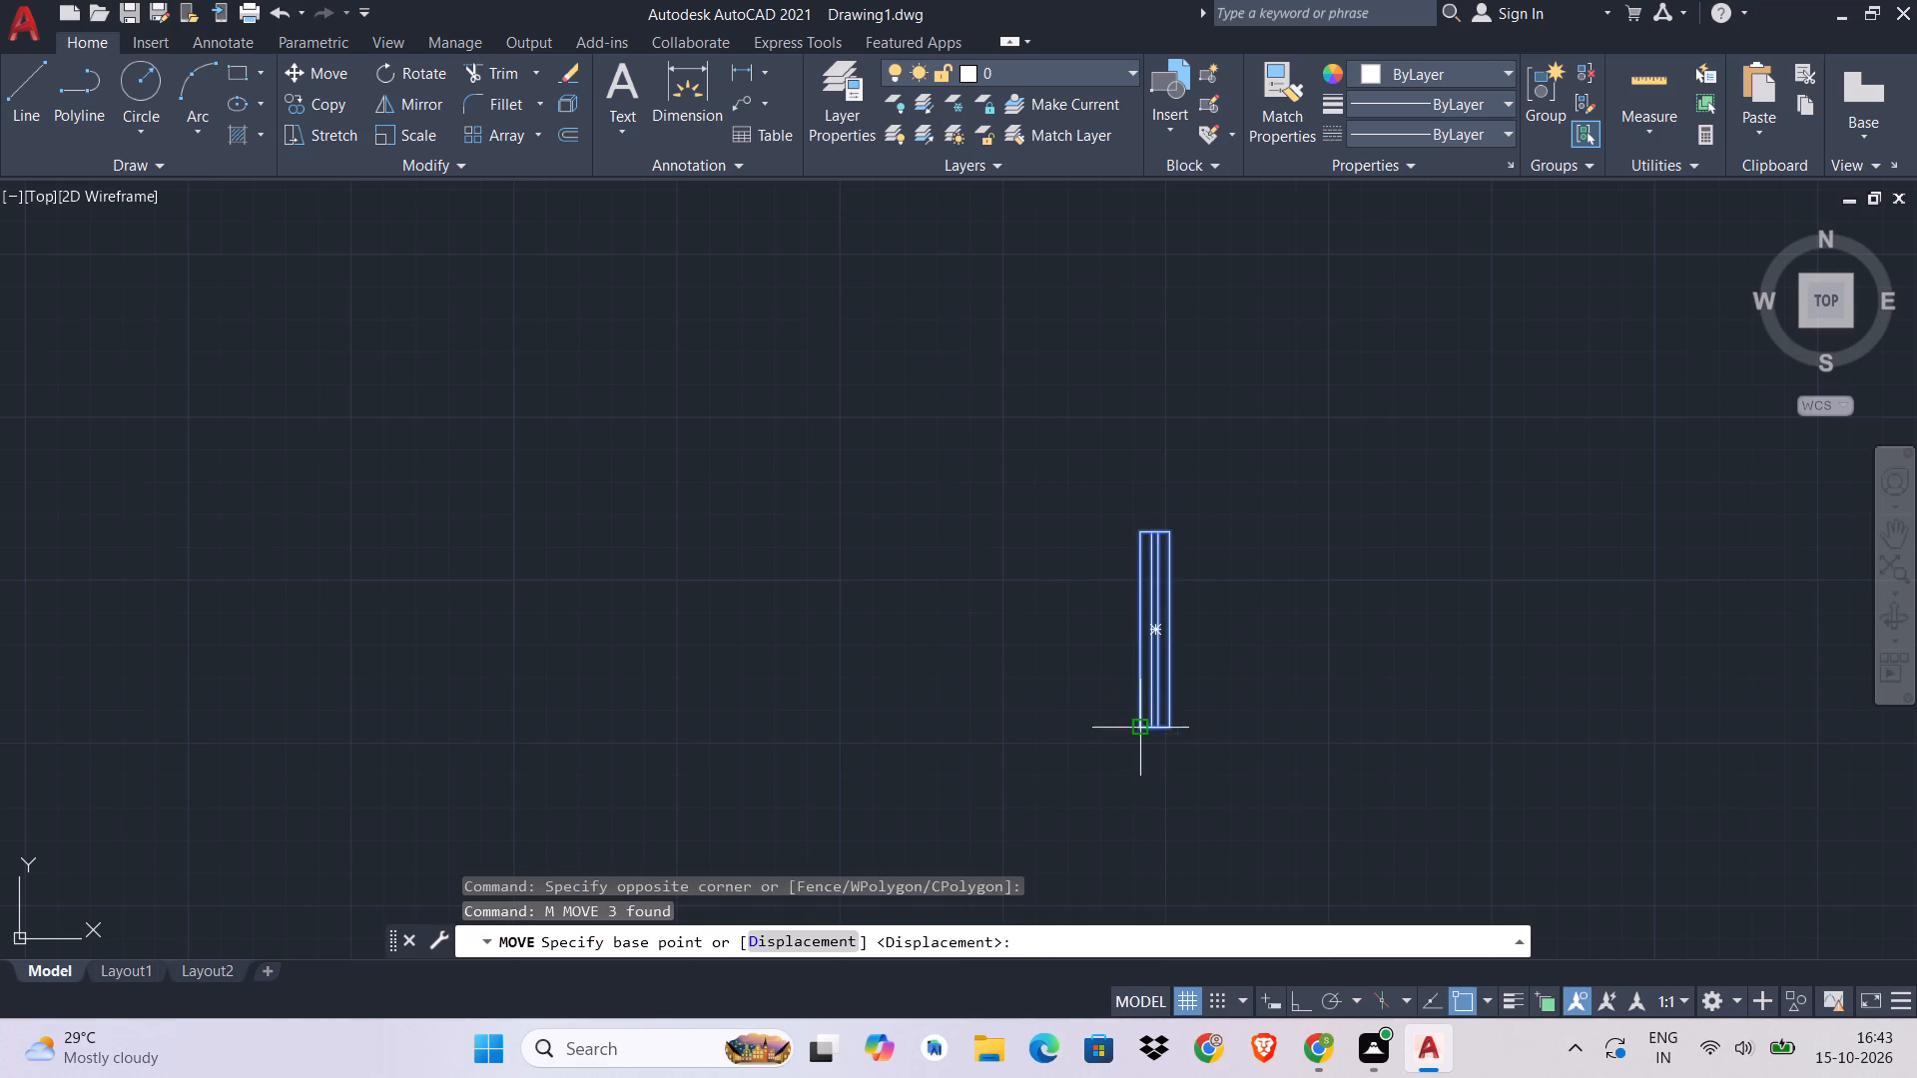
{"action": "left_click", "coordinate": [1142, 734]}
{"action": "scroll", "coordinate": [1155, 734], "scroll_direction": "down", "scroll_amount": 3}
{"action": "middle_click_drag", "start_coordinate": [1221, 720], "coordinate": [1070, 331]}
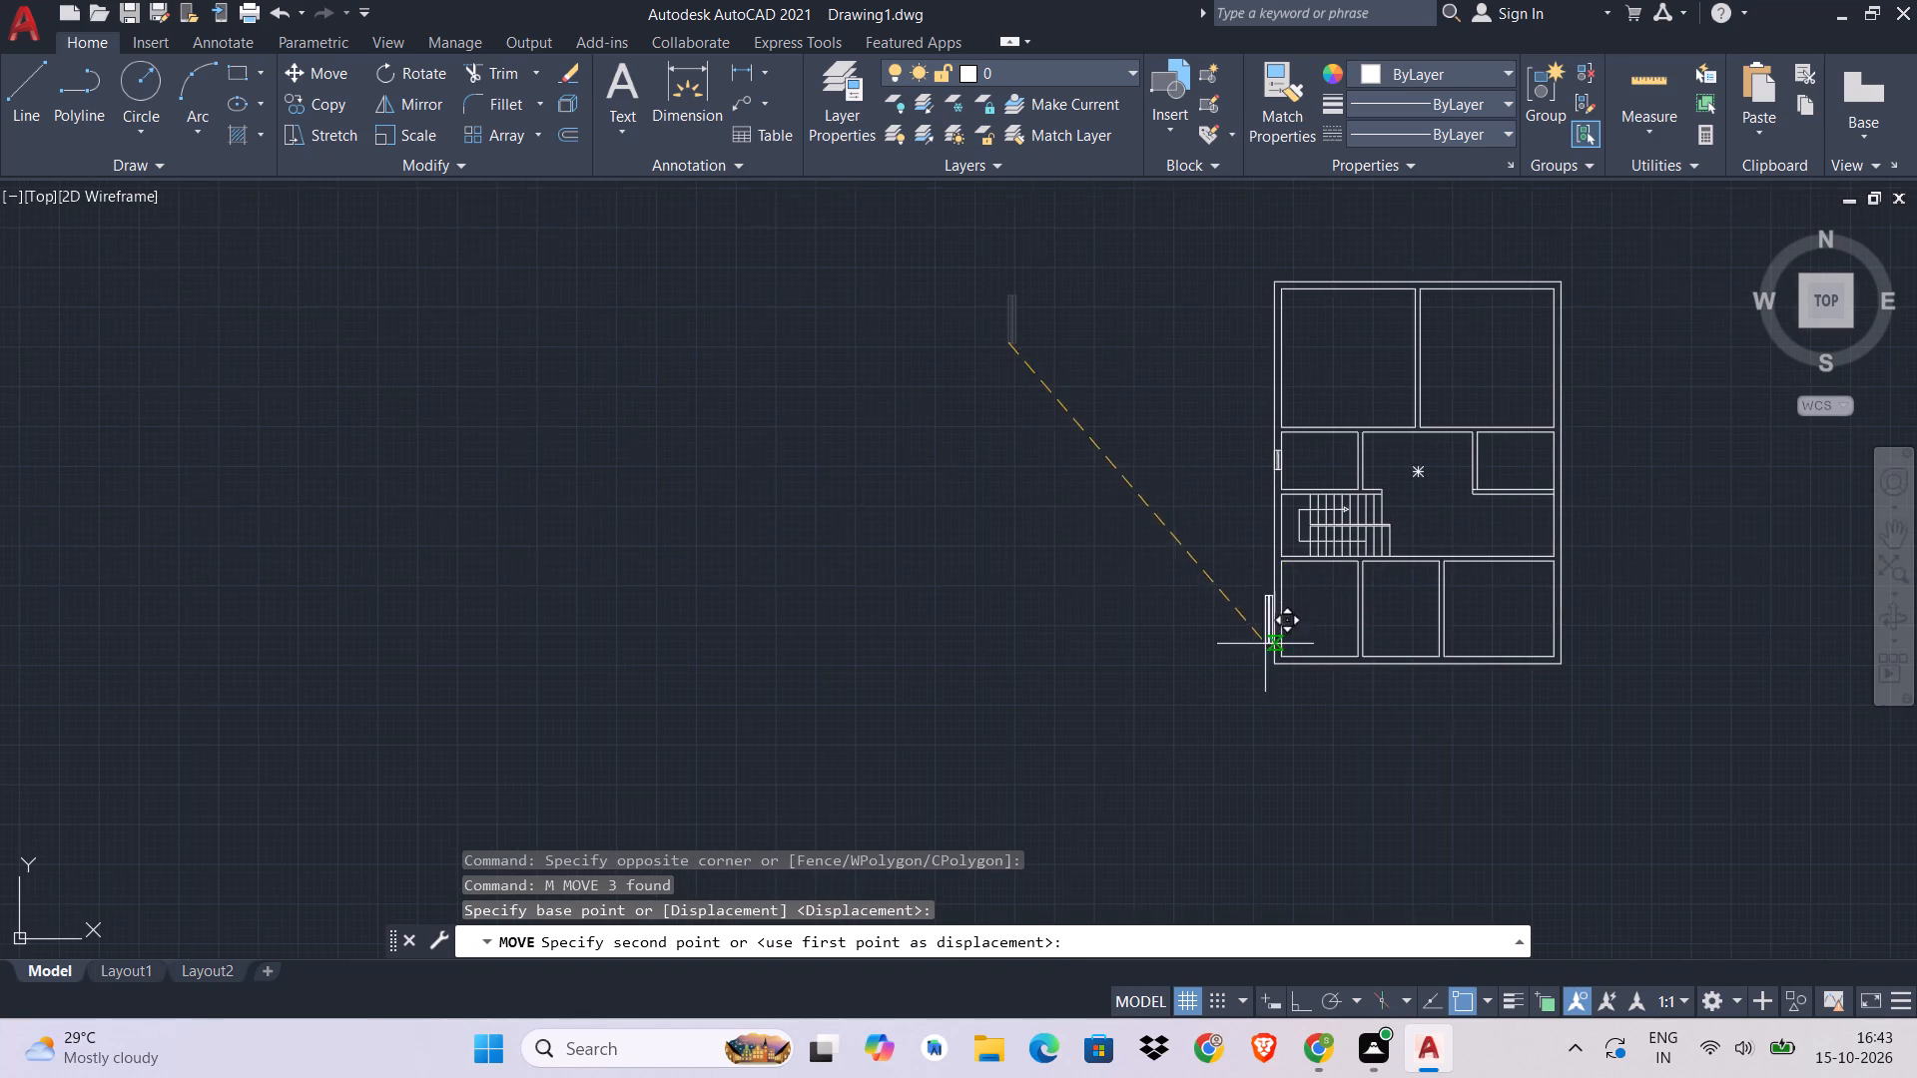
{"action": "scroll", "coordinate": [1264, 643], "scroll_direction": "up", "scroll_amount": 3}
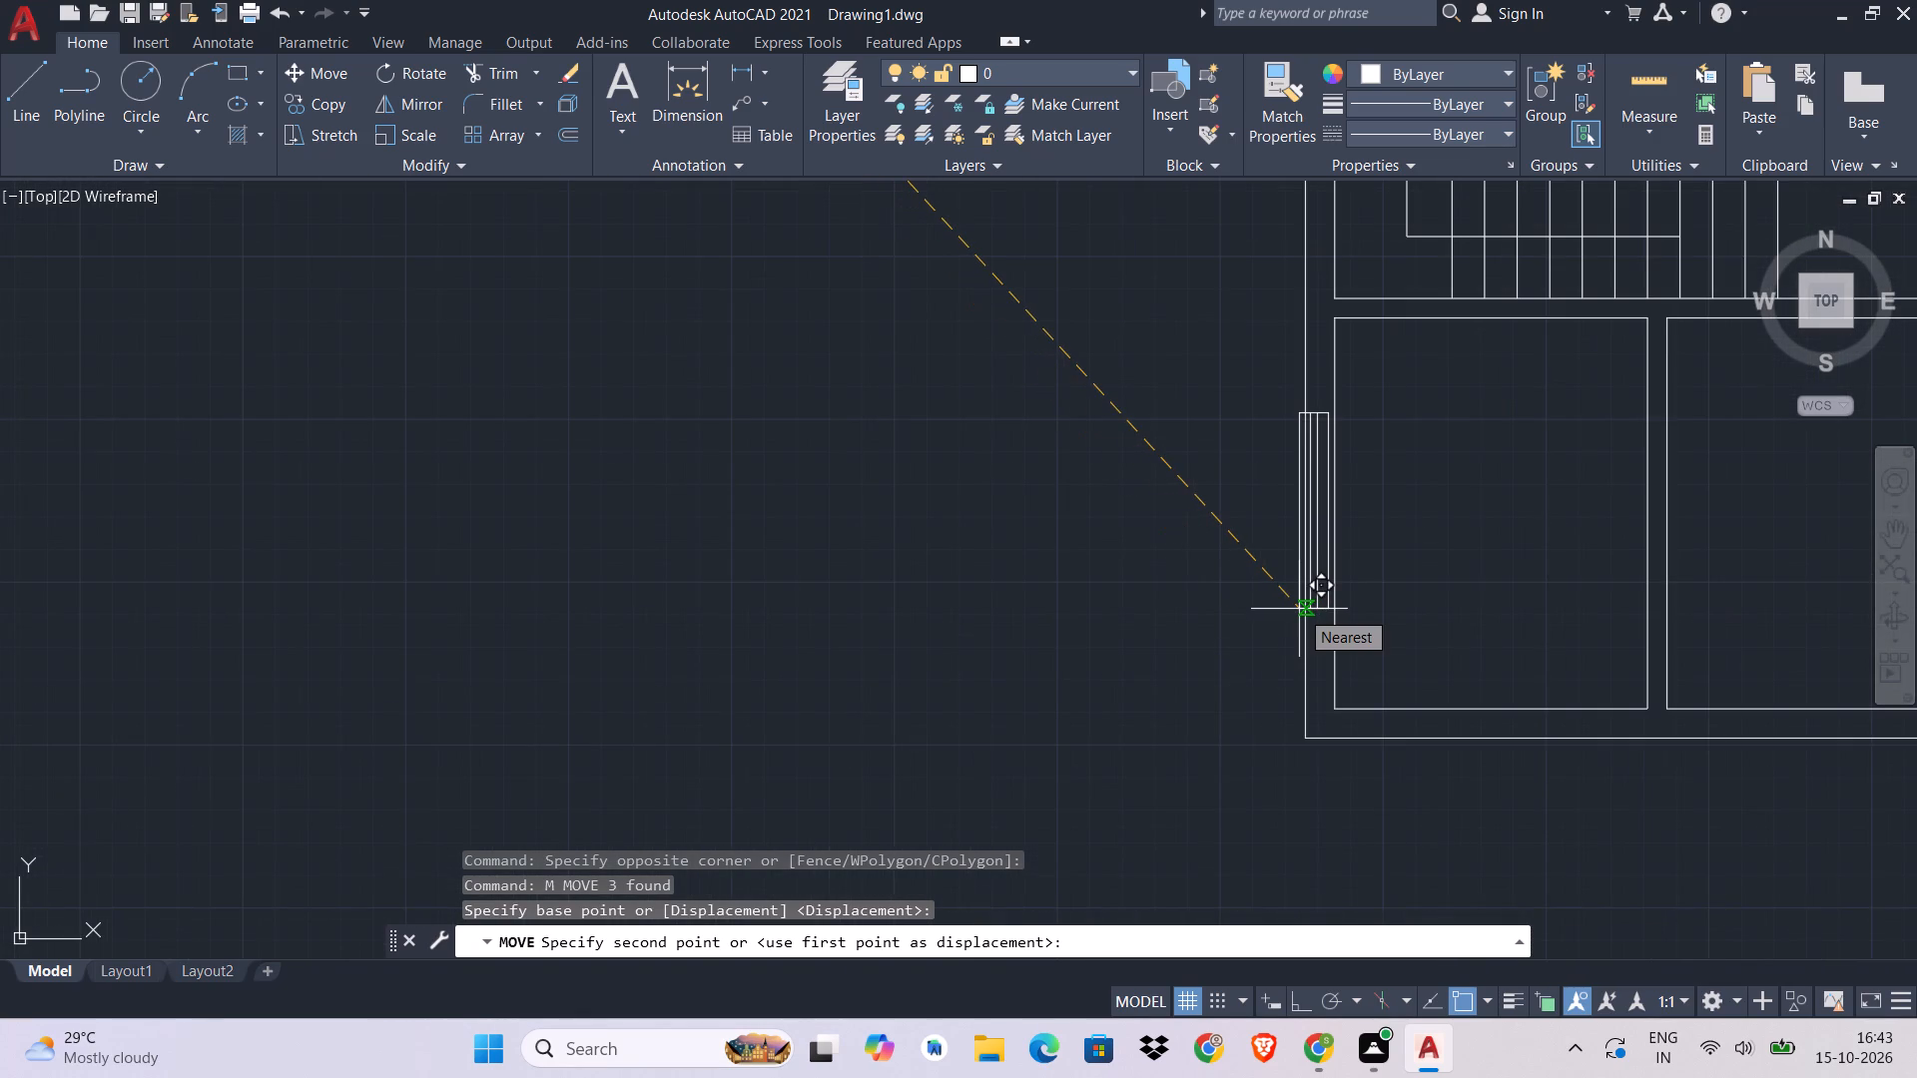
{"action": "scroll", "coordinate": [1299, 609], "scroll_direction": "down", "scroll_amount": 2}
{"action": "middle_click_drag", "start_coordinate": [1299, 609], "coordinate": [1268, 1025]}
{"action": "scroll", "coordinate": [1272, 621], "scroll_direction": "up", "scroll_amount": 1}
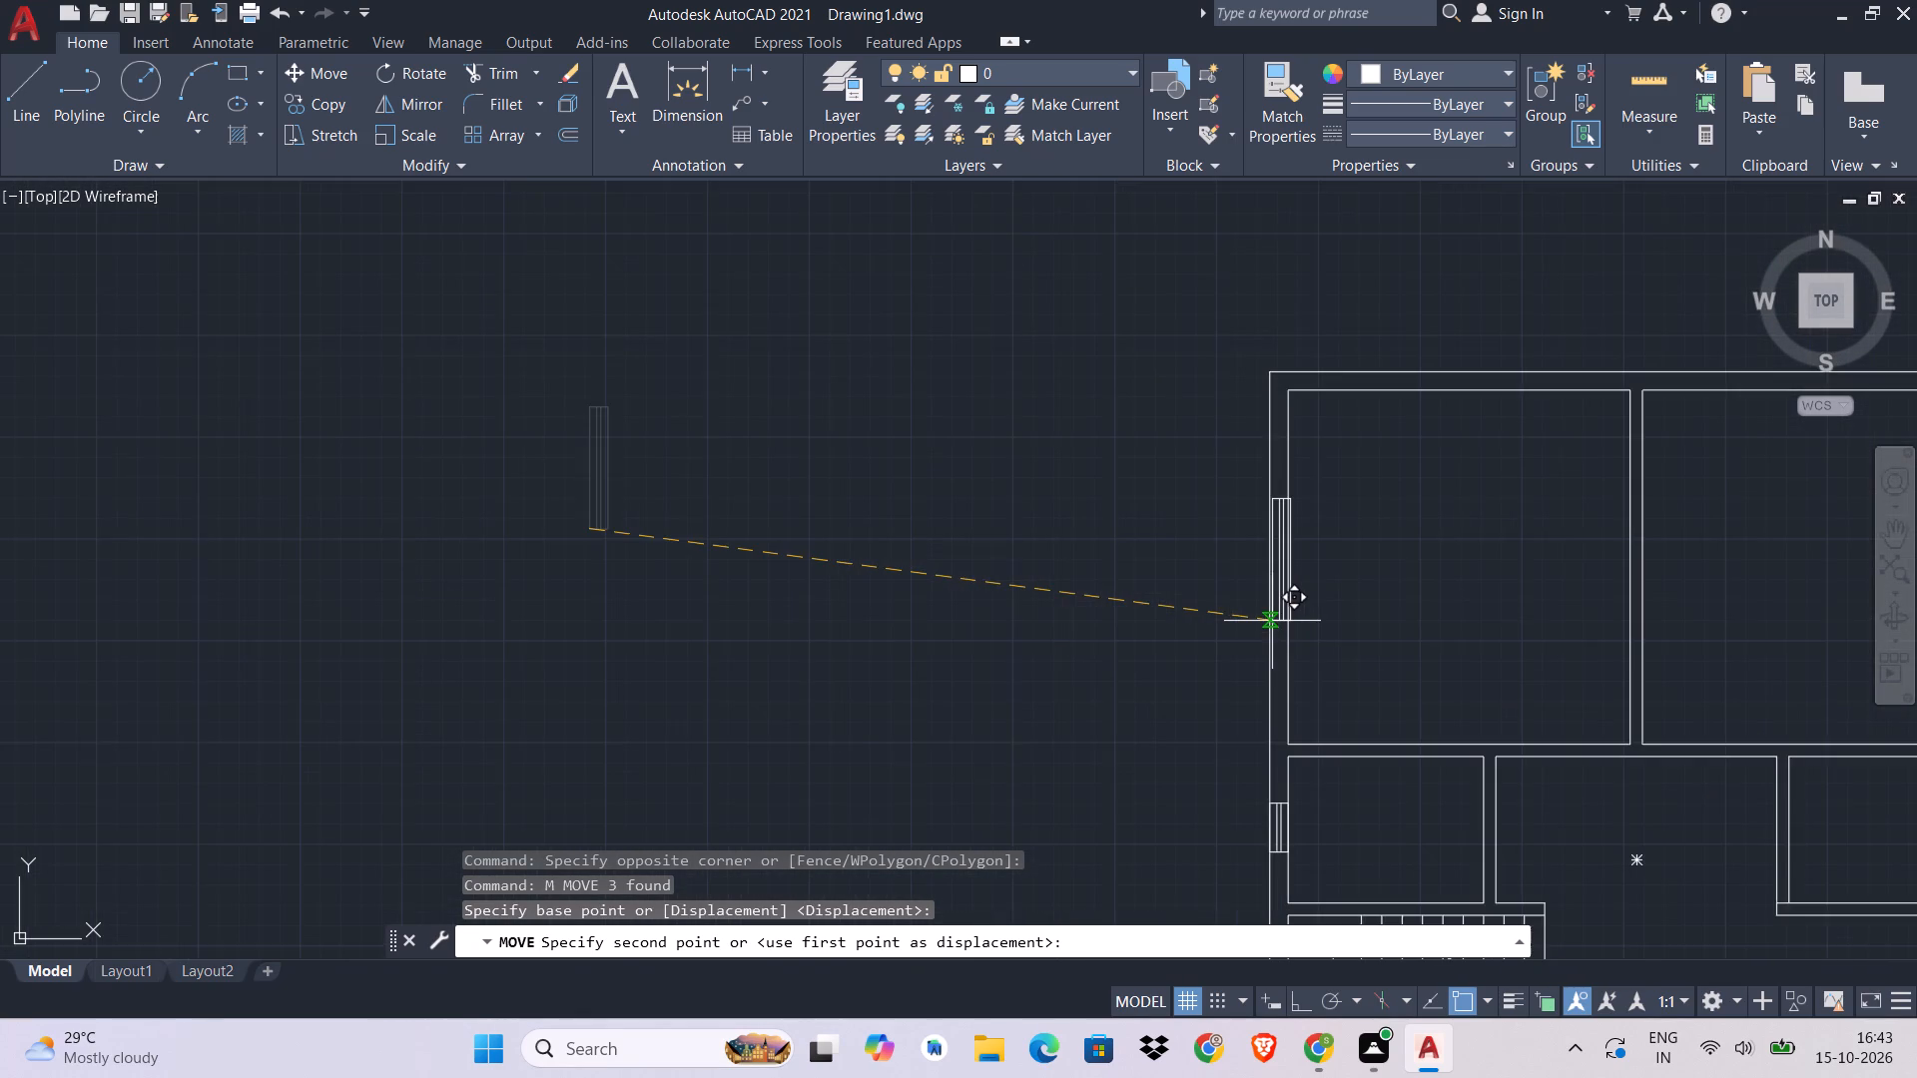
{"action": "scroll", "coordinate": [1272, 621], "scroll_direction": "up", "scroll_amount": 2}
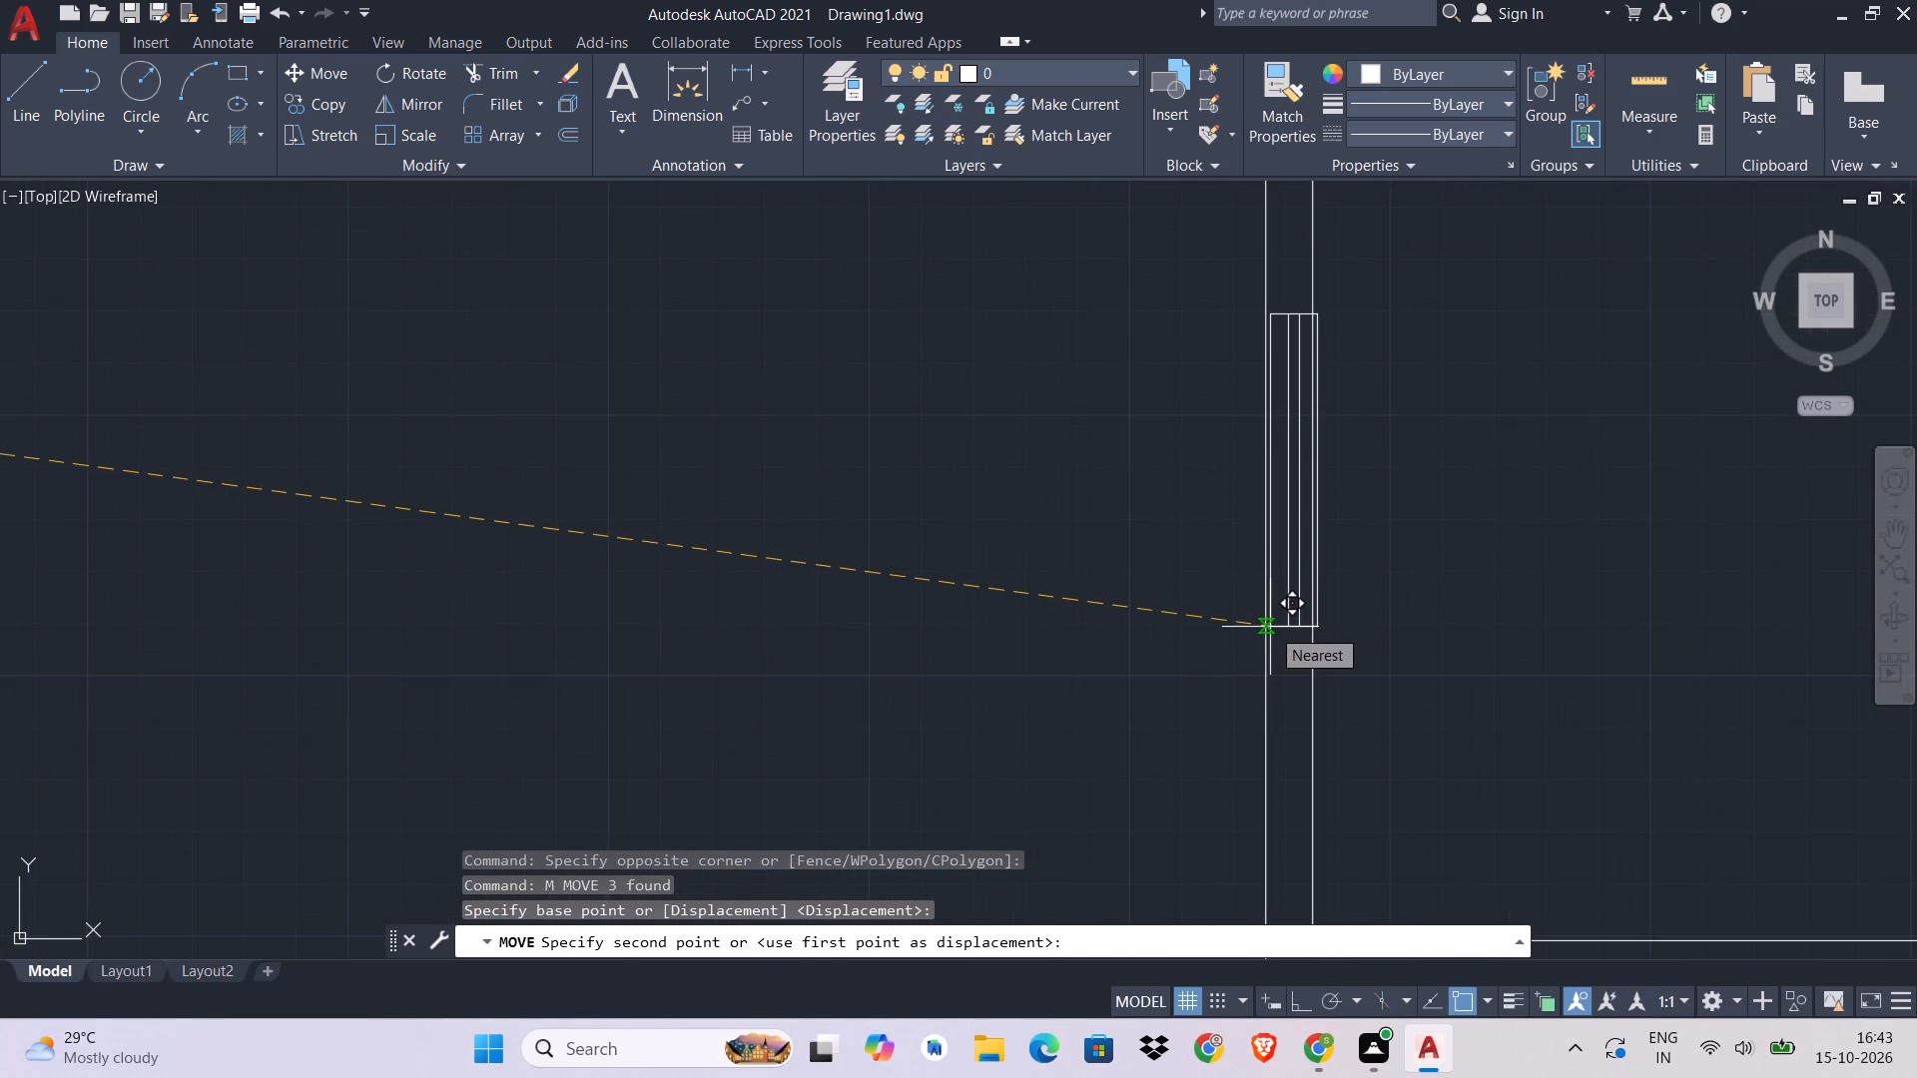
{"action": "scroll", "coordinate": [1267, 627], "scroll_direction": "down", "scroll_amount": 3}
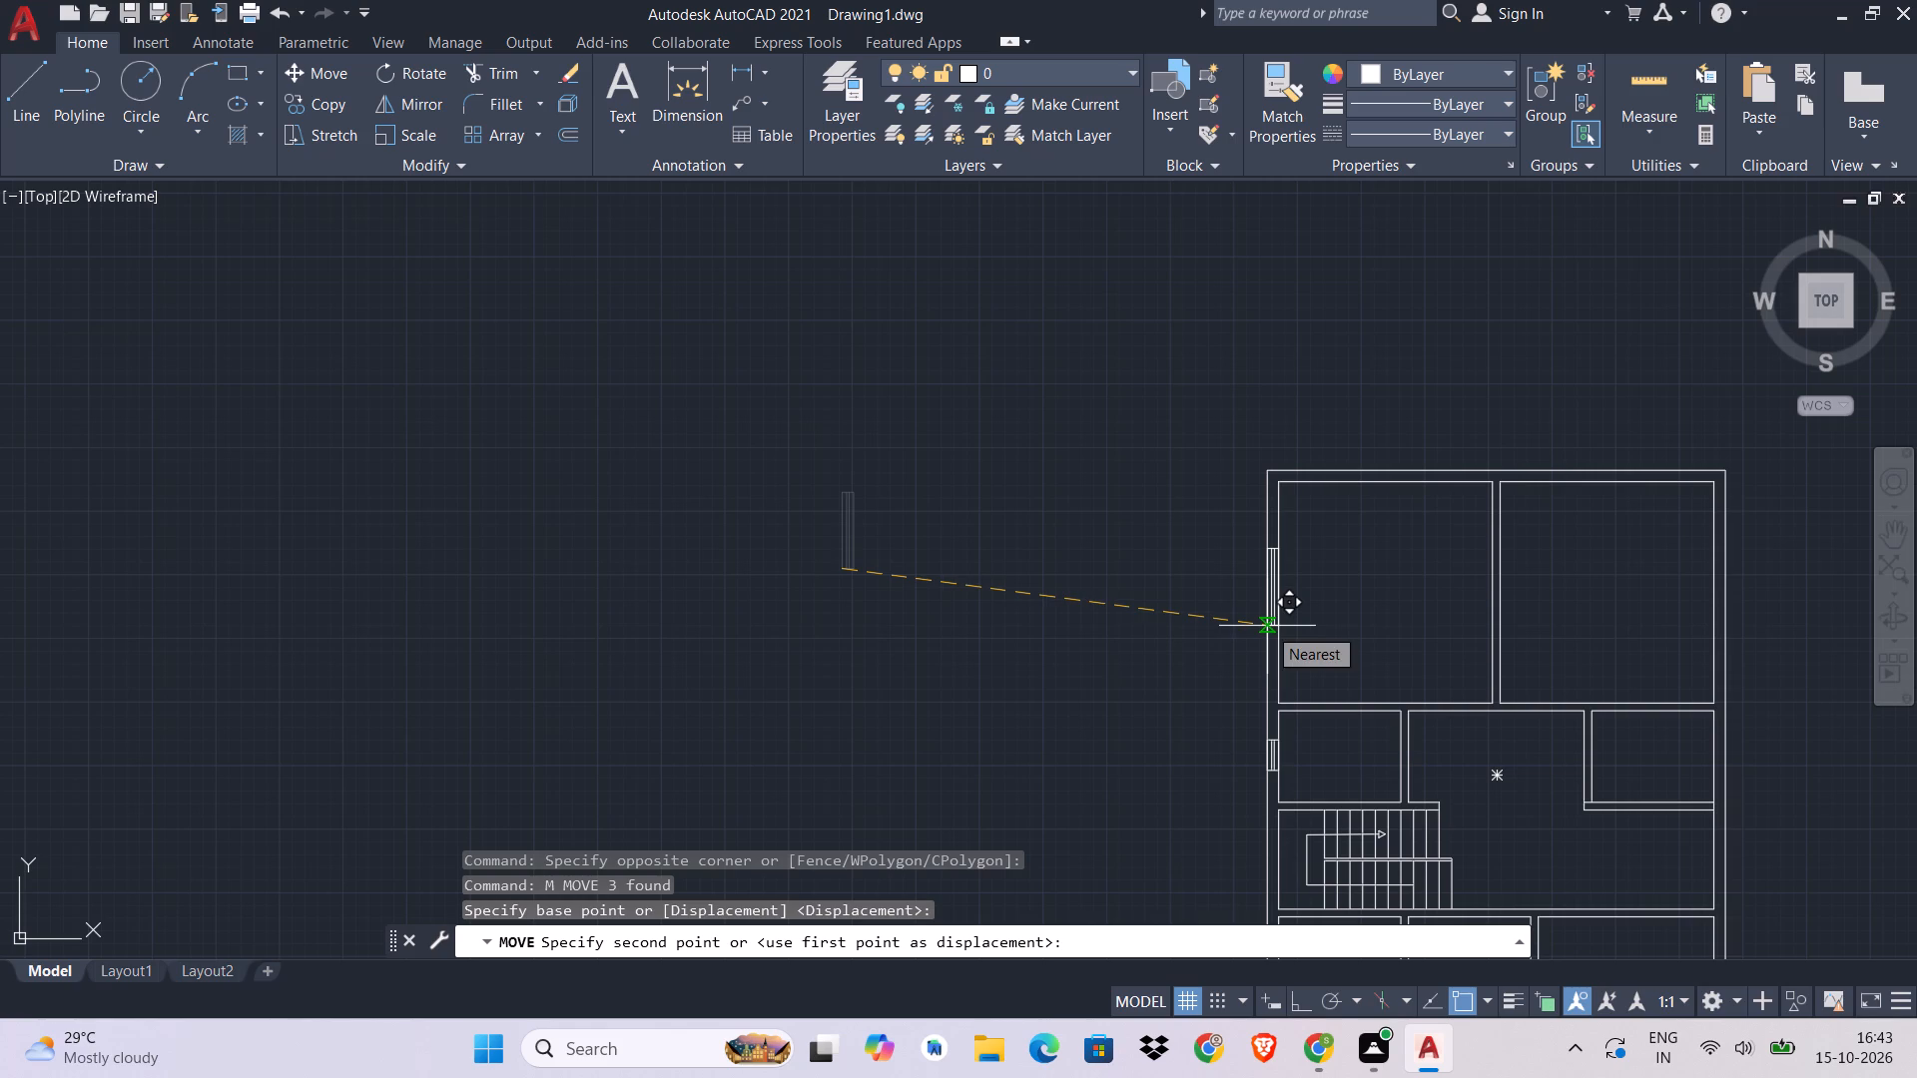
{"action": "scroll", "coordinate": [1267, 630], "scroll_direction": "up", "scroll_amount": 1}
{"action": "left_click", "coordinate": [1267, 630]}
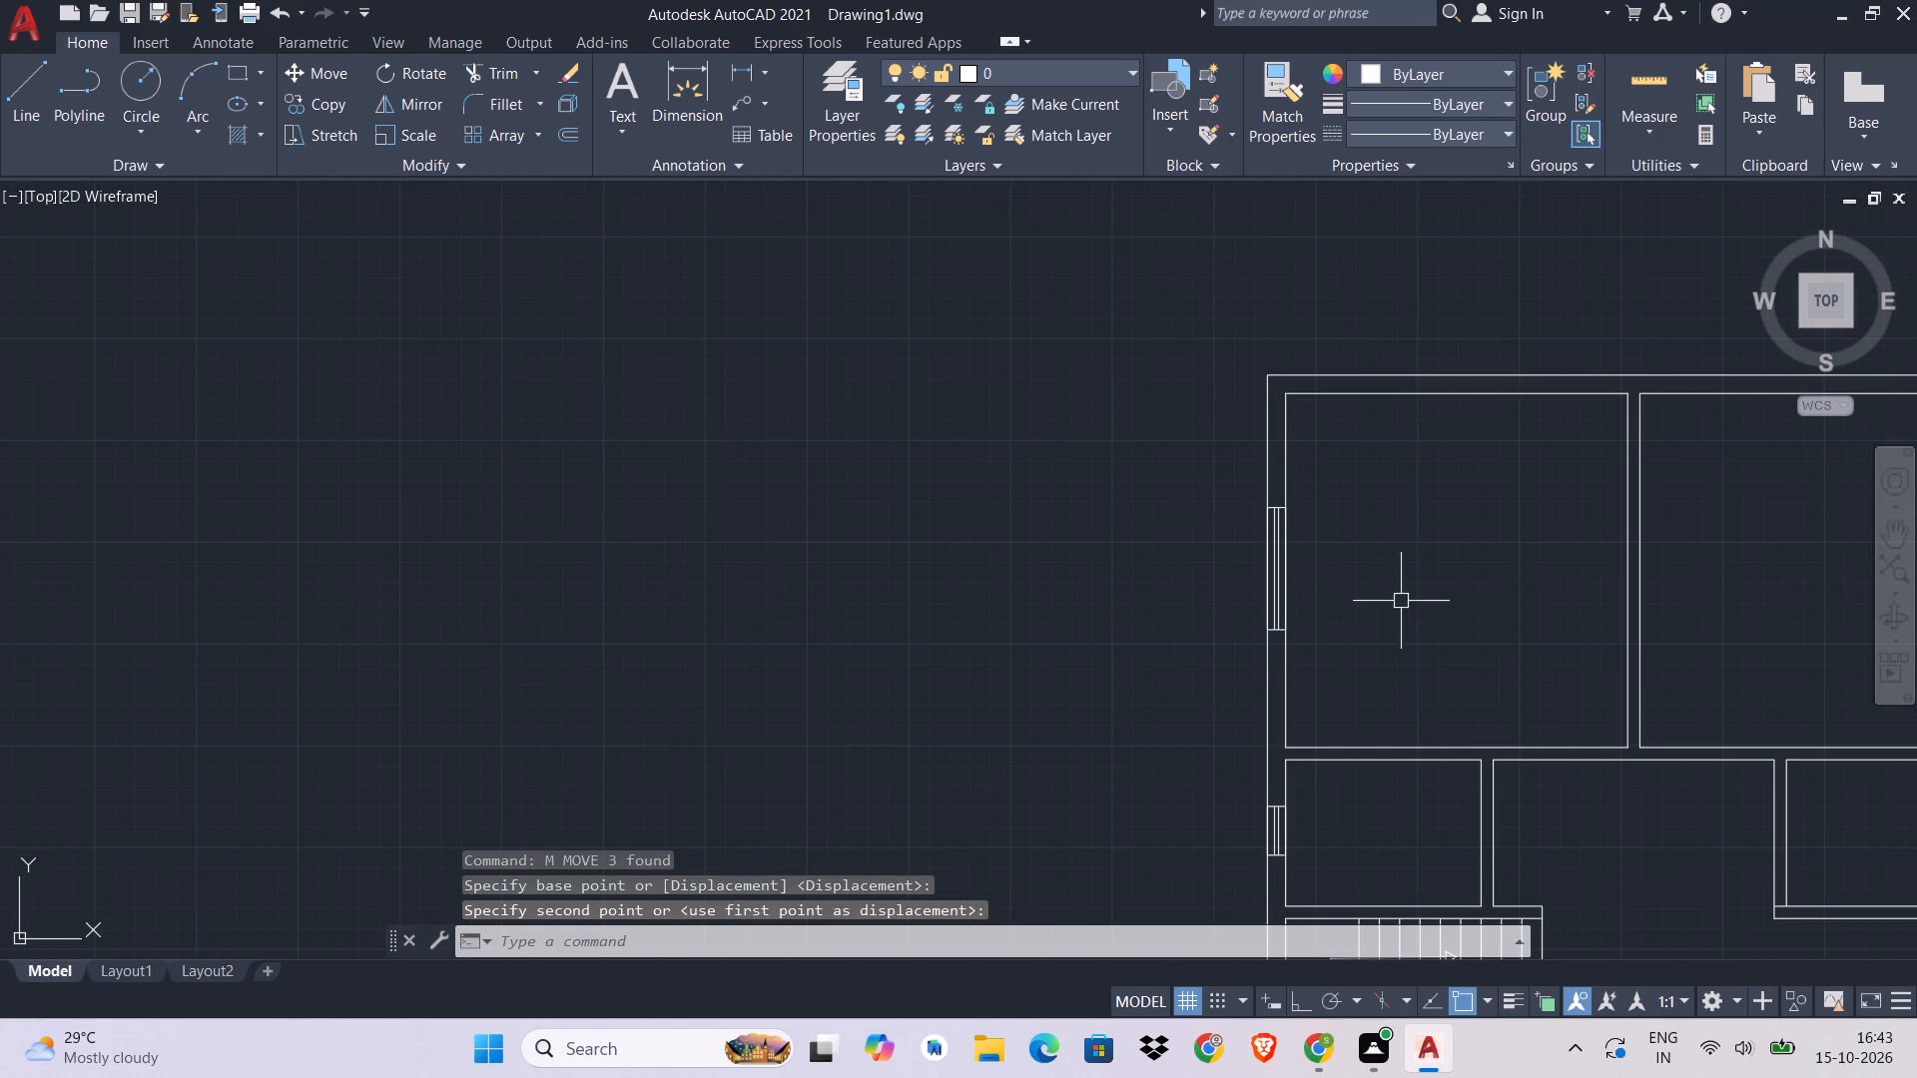
Copy the northwest room's west-wall window to the empty area just north of the floor plan.
{"action": "middle_click_drag", "start_coordinate": [1347, 611], "coordinate": [1270, 605]}
{"action": "scroll", "coordinate": [1184, 586], "scroll_direction": "up", "scroll_amount": 5}
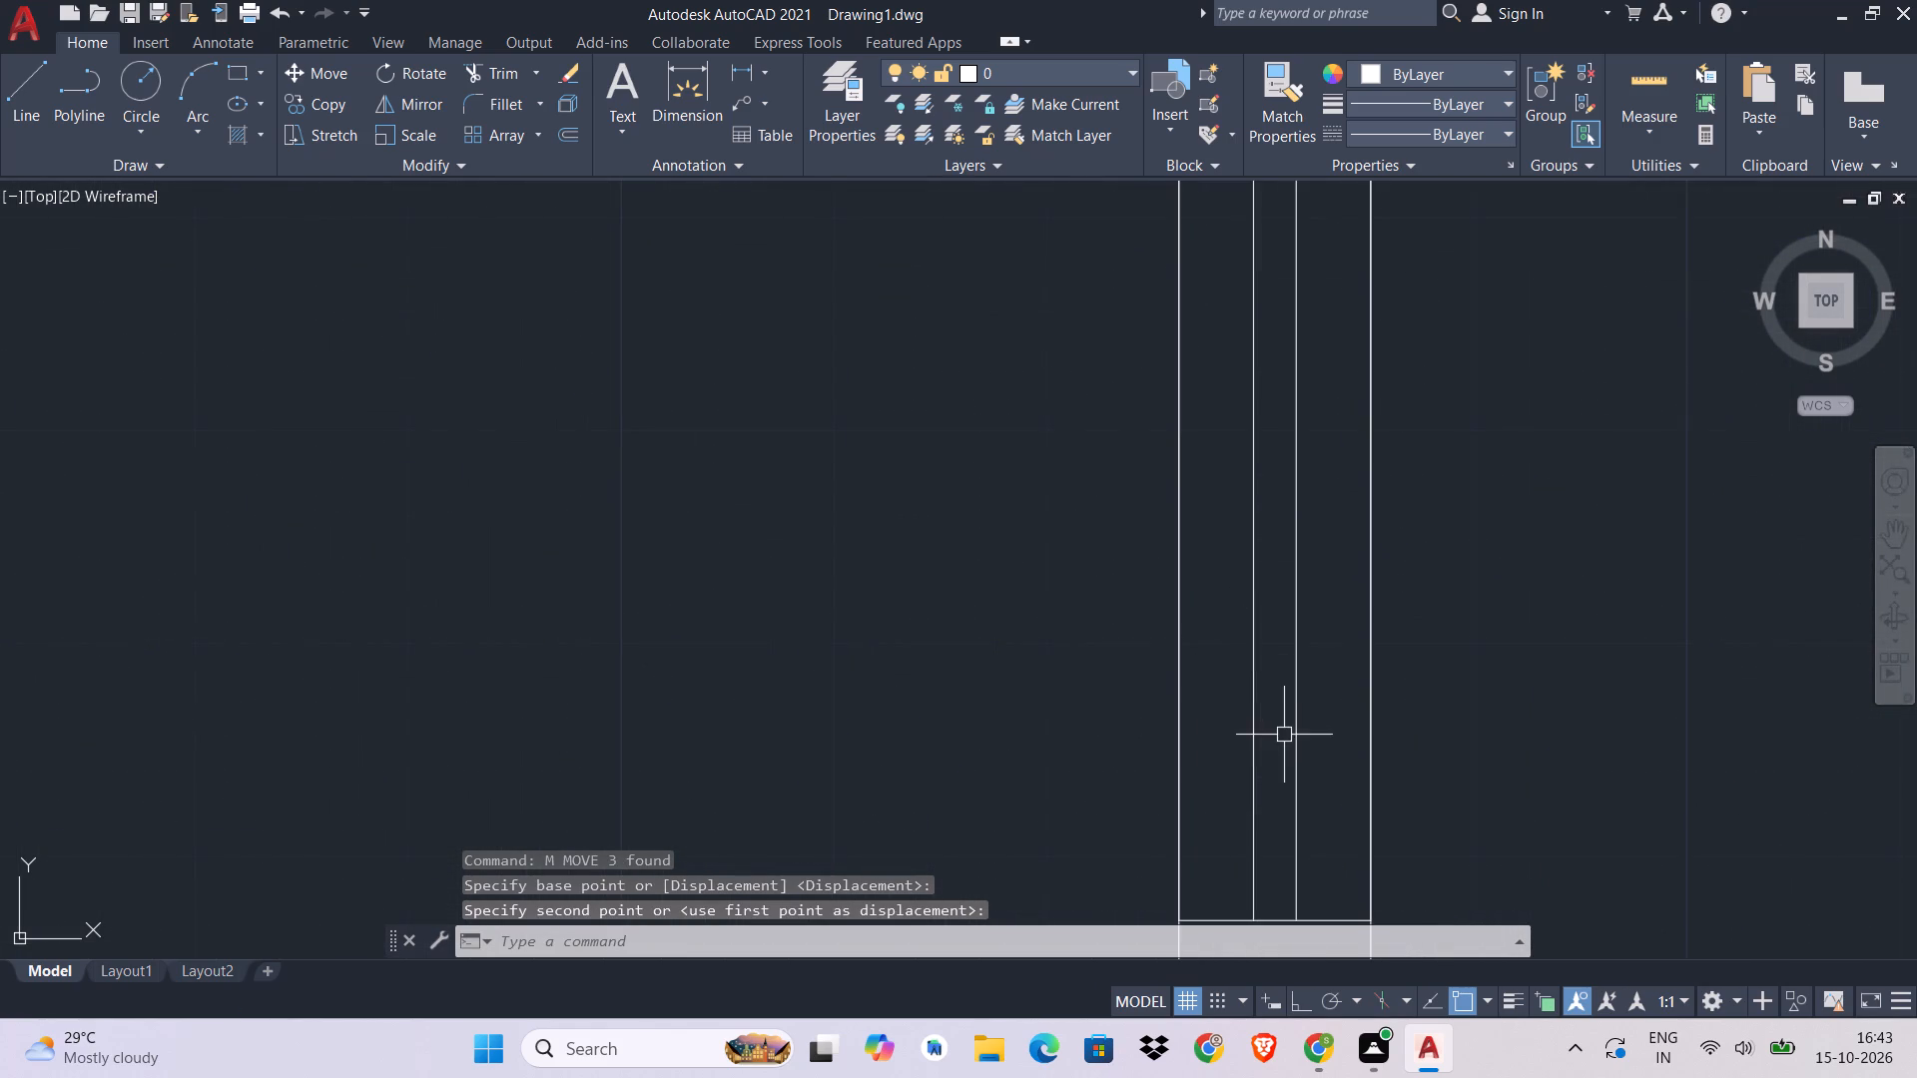
{"action": "middle_click_drag", "start_coordinate": [1284, 735], "coordinate": [1201, 466]}
{"action": "left_click", "coordinate": [1245, 614]}
{"action": "left_click", "coordinate": [1144, 683]}
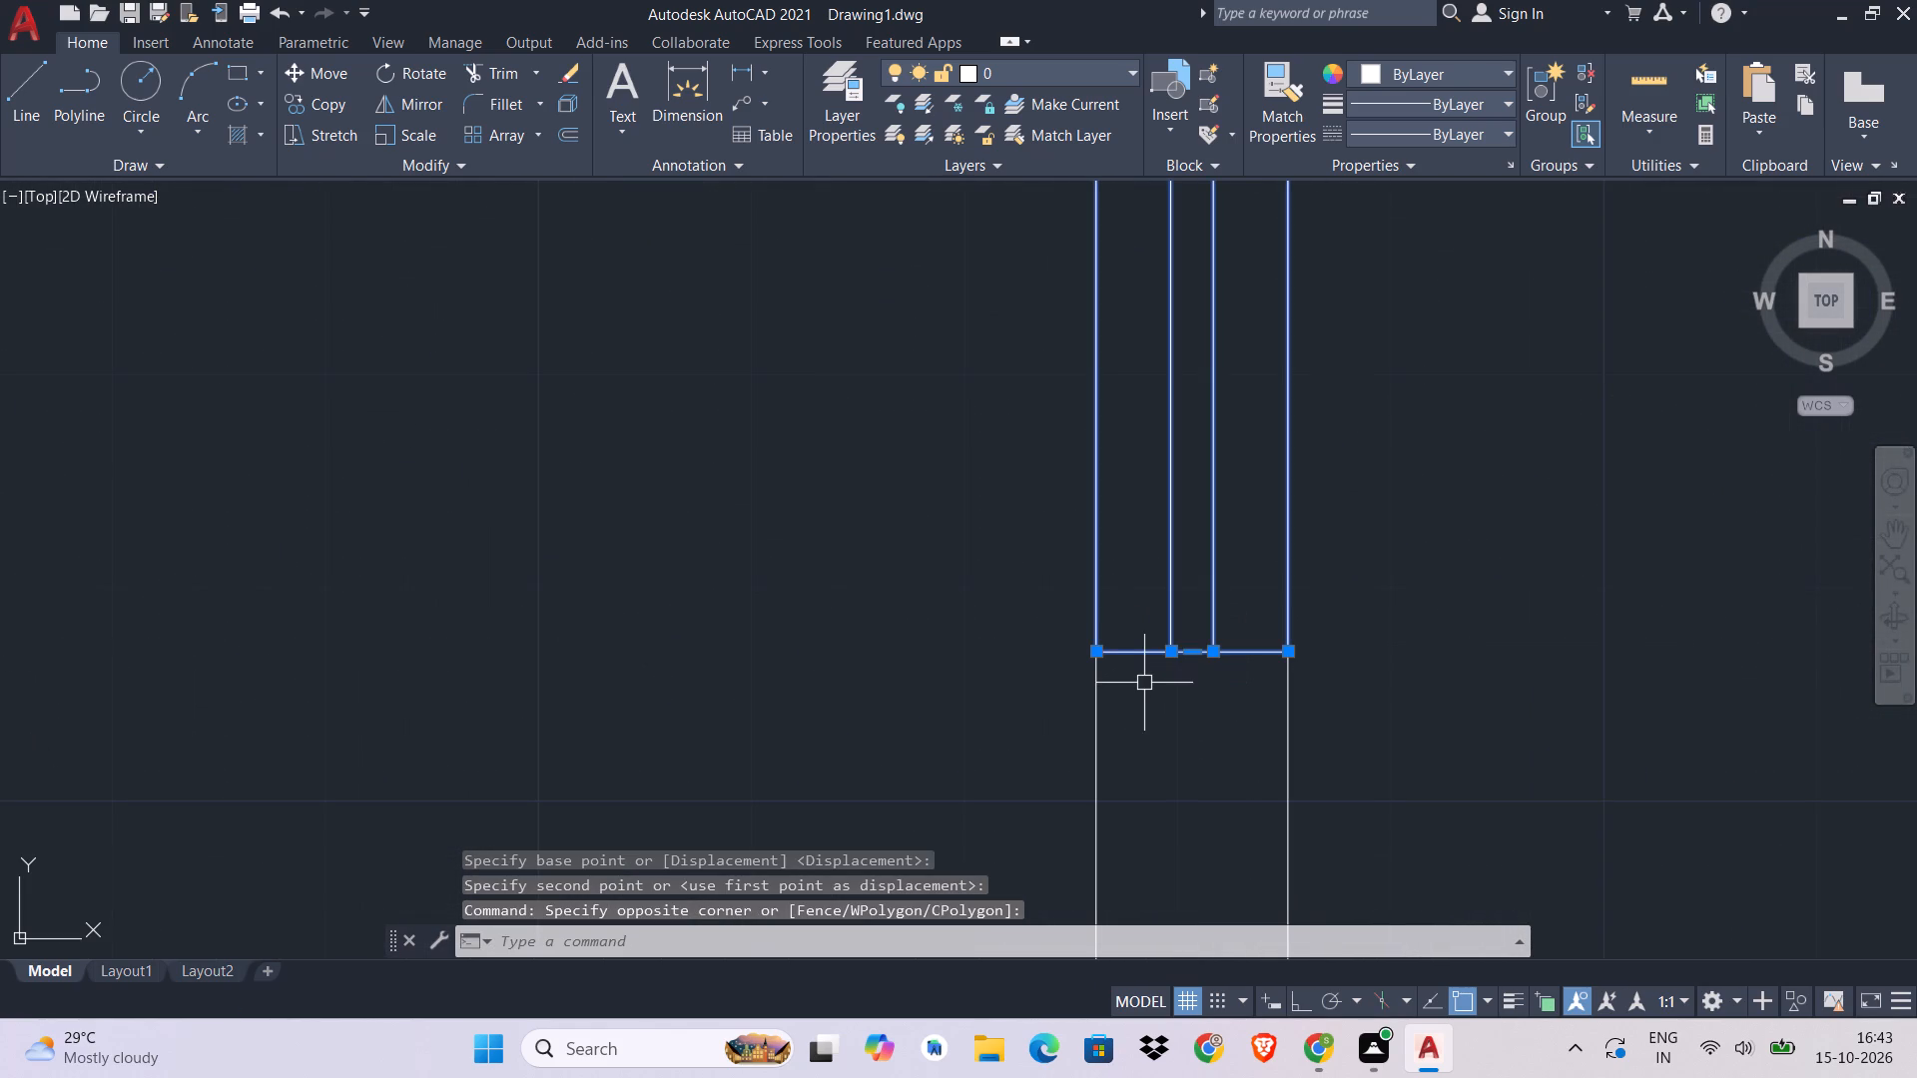
{"action": "key", "text": "c"}
{"action": "type", "text": "O"}
{"action": "key", "text": "space"}
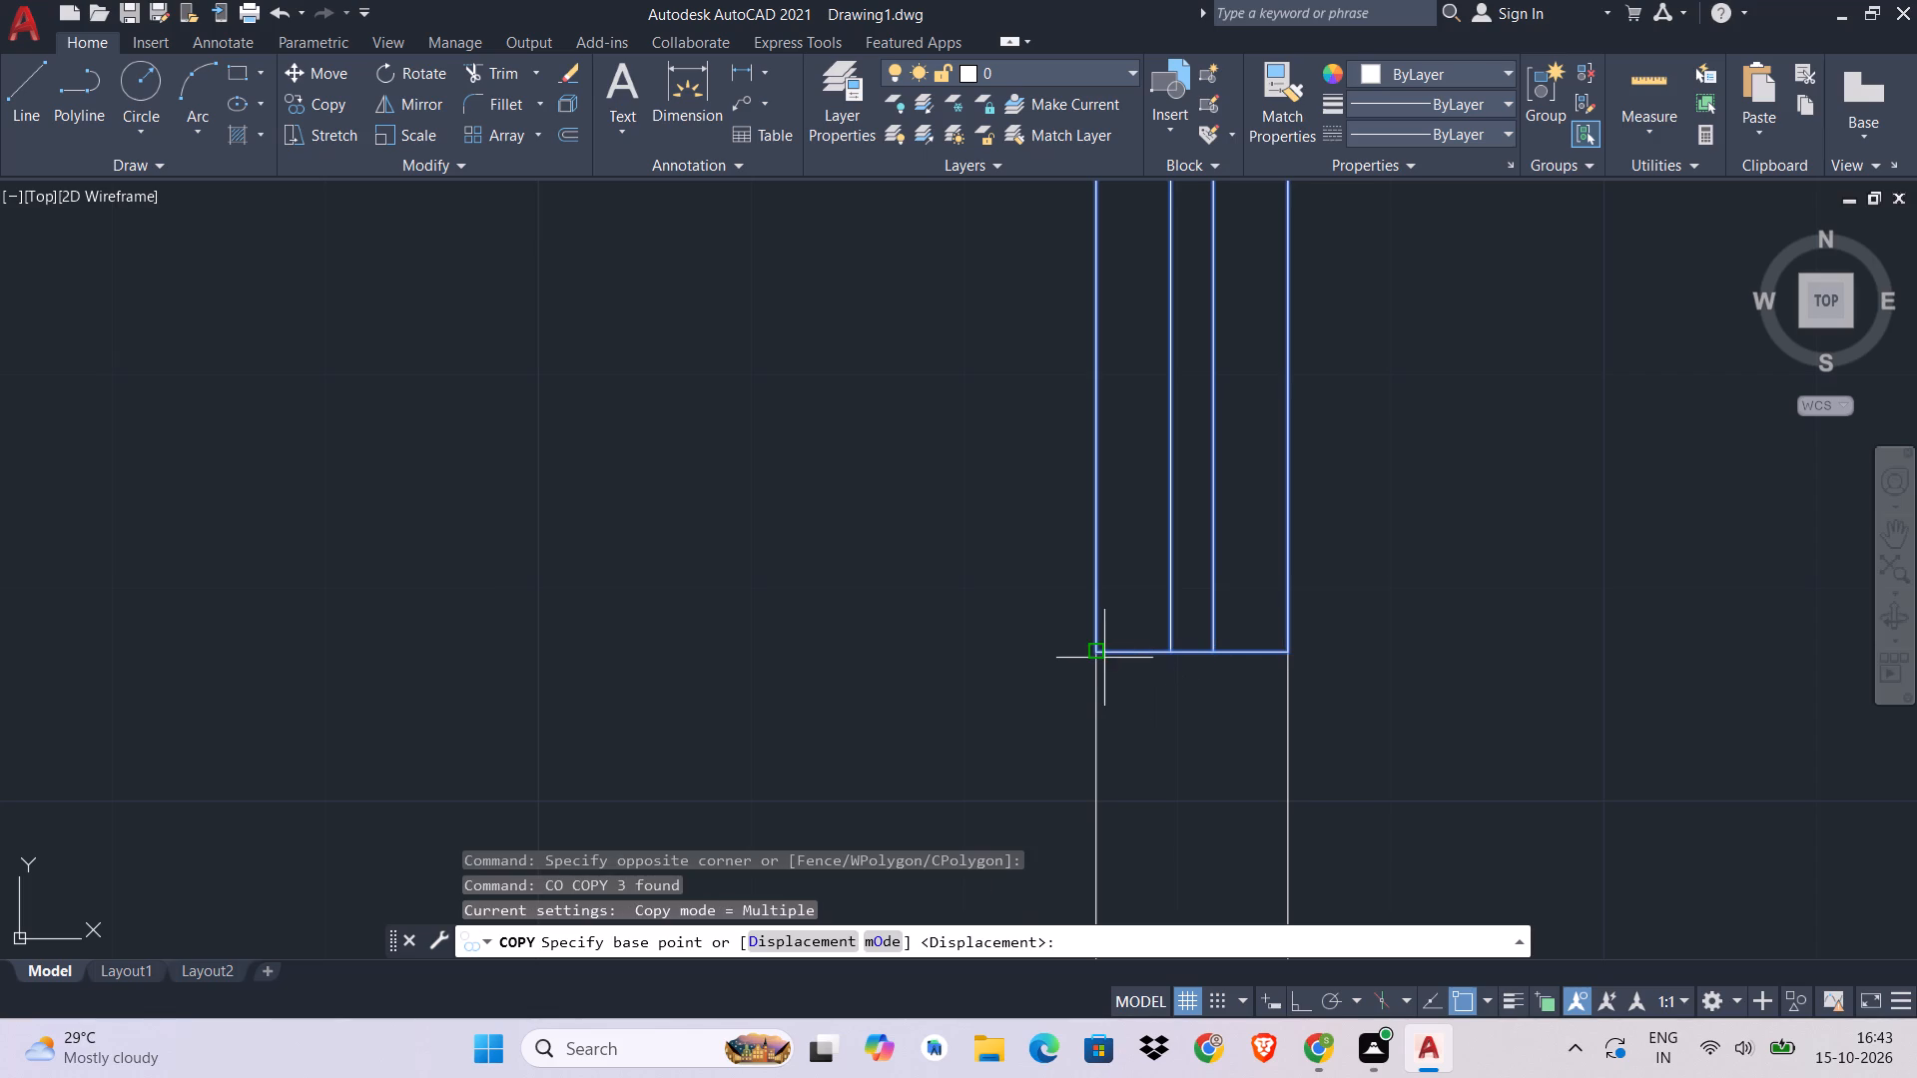
{"action": "left_click", "coordinate": [1100, 658]}
{"action": "scroll", "coordinate": [1100, 658], "scroll_direction": "down", "scroll_amount": 4}
{"action": "middle_click_drag", "start_coordinate": [1285, 557], "coordinate": [896, 823]}
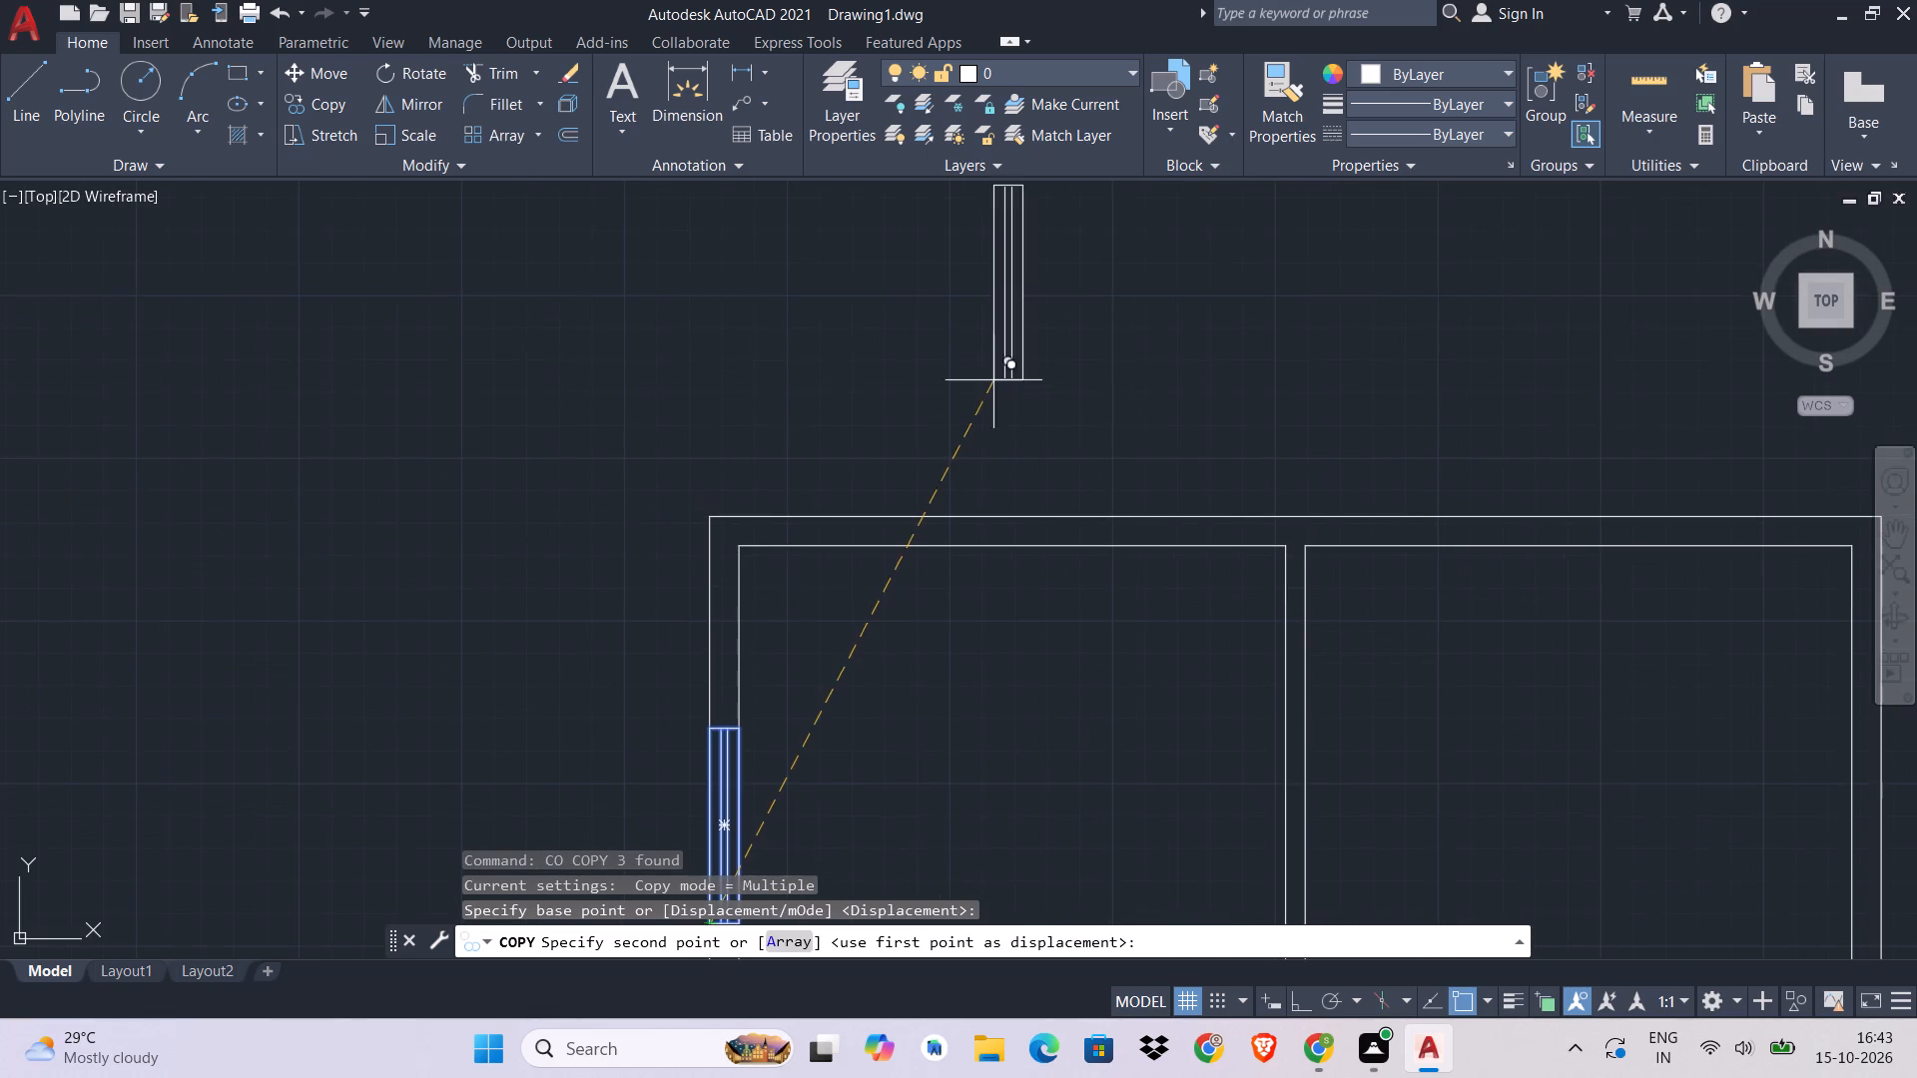
{"action": "left_click", "coordinate": [976, 421]}
{"action": "key", "text": "Escape"}
Rotate the copied window 90° counterclockwise about its lower-left corner so it lies horizontally, with Ortho on.
{"action": "left_click", "coordinate": [1064, 221]}
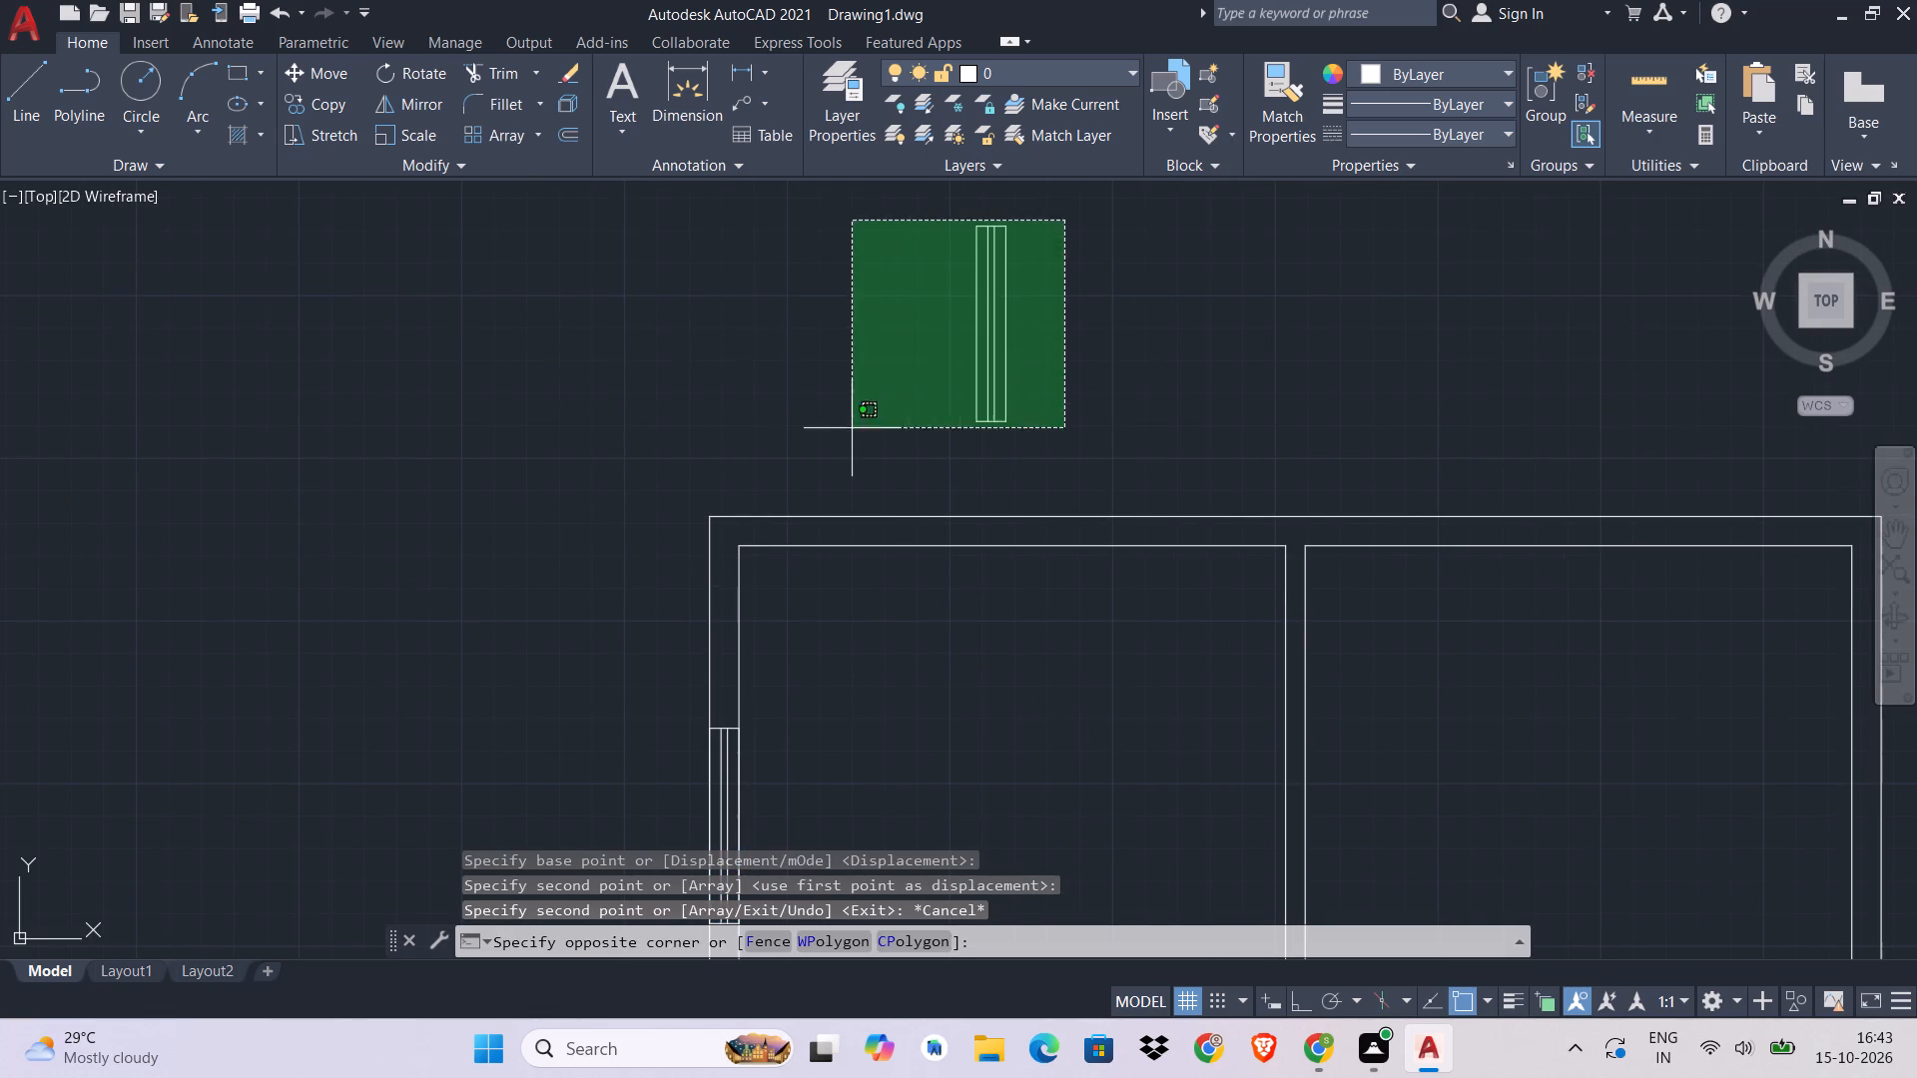
{"action": "left_click", "coordinate": [852, 428]}
{"action": "key", "text": "r"}
{"action": "key", "text": "o"}
{"action": "key", "text": "space"}
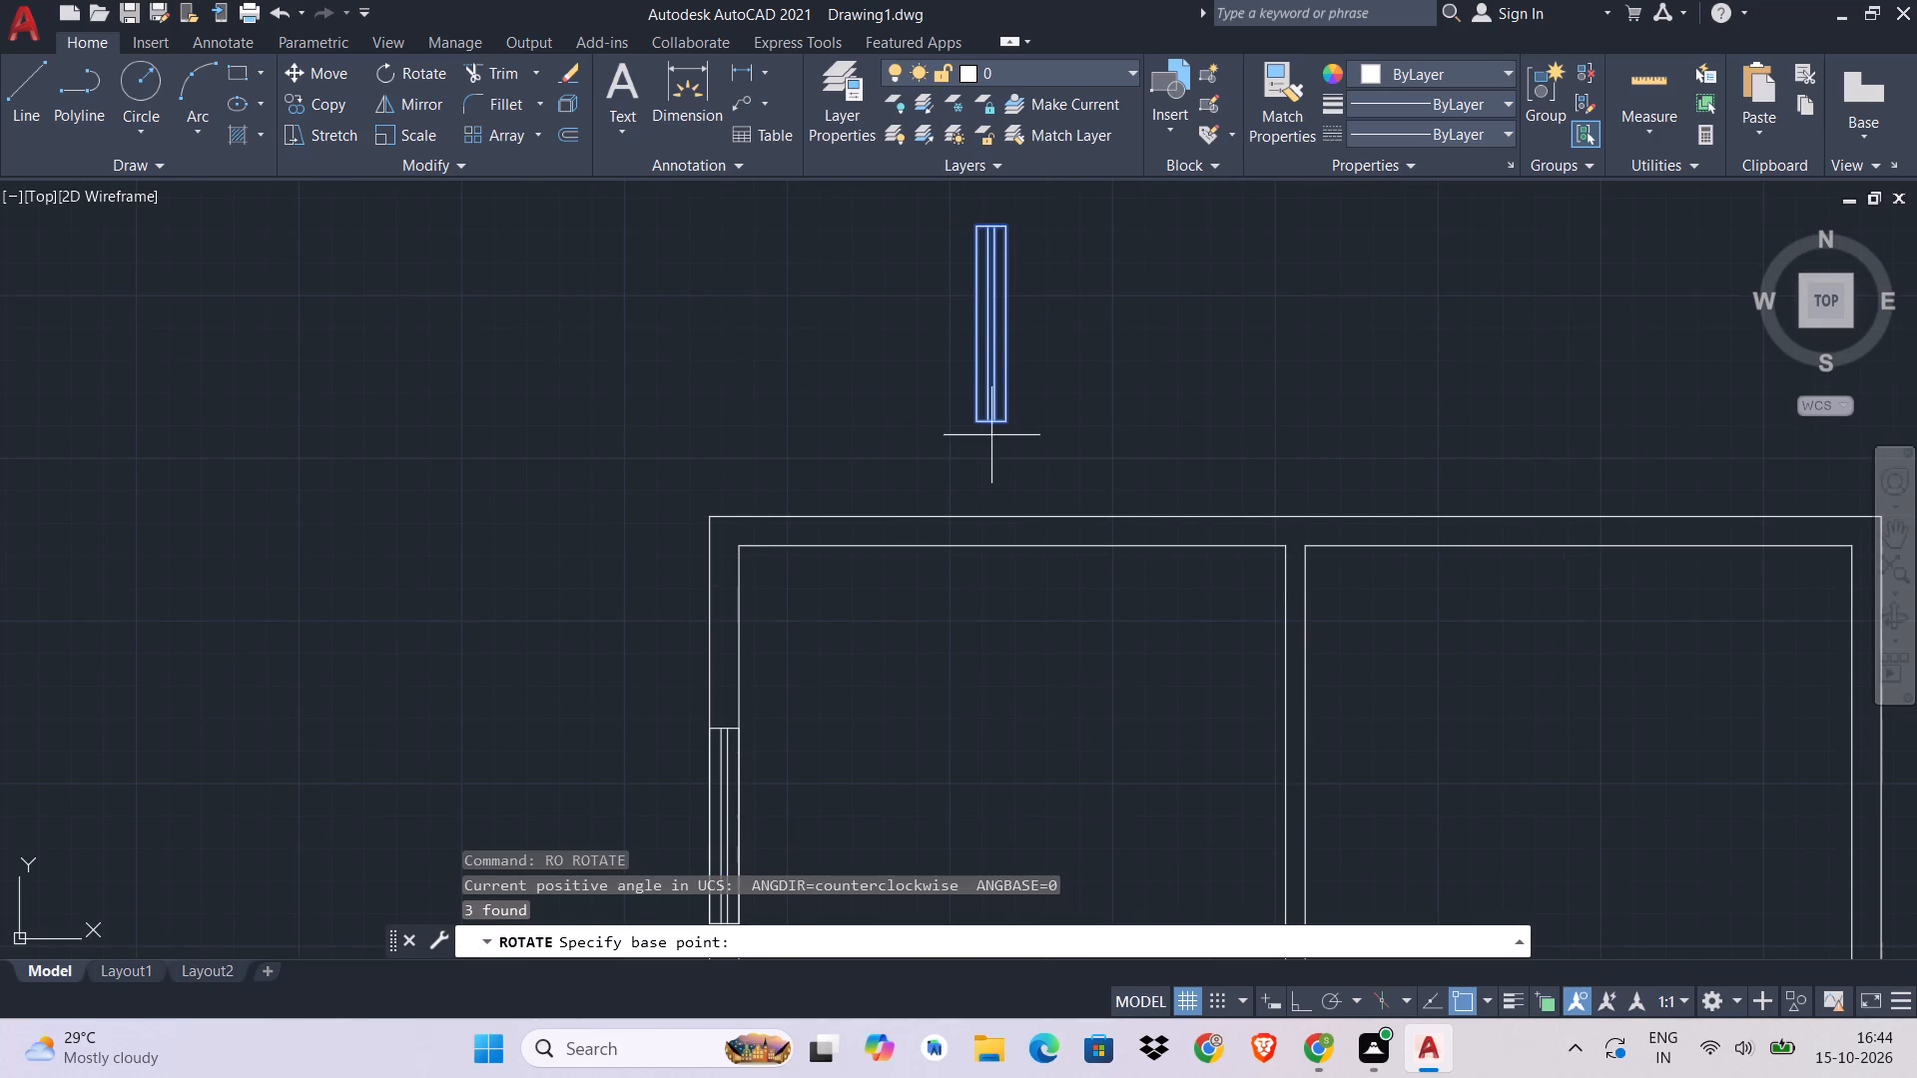
{"action": "left_click", "coordinate": [973, 422]}
{"action": "key", "text": "ctrl+l"}
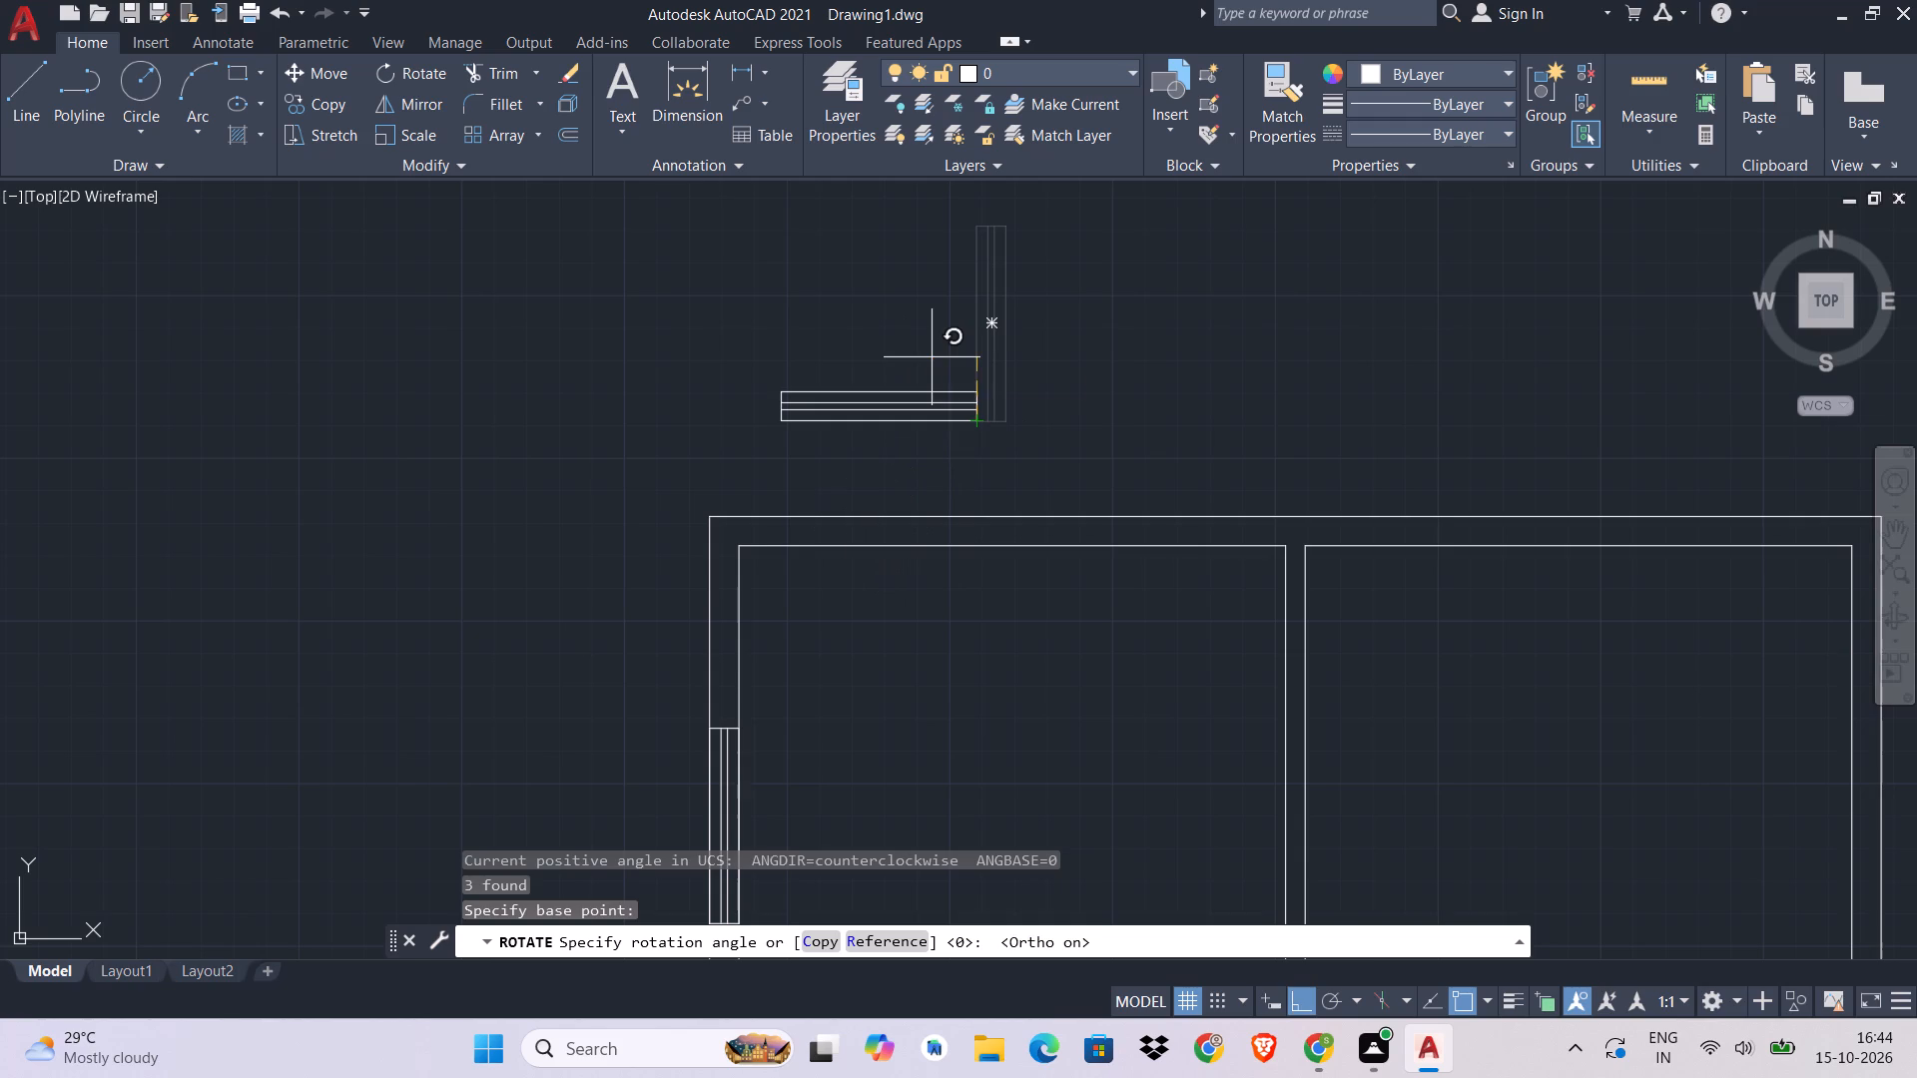
{"action": "left_click", "coordinate": [932, 357]}
Move the horizontal window by its lower edge's midpoint into the northwest room's north exterior wall, with Ortho off.
{"action": "left_click", "coordinate": [988, 363]}
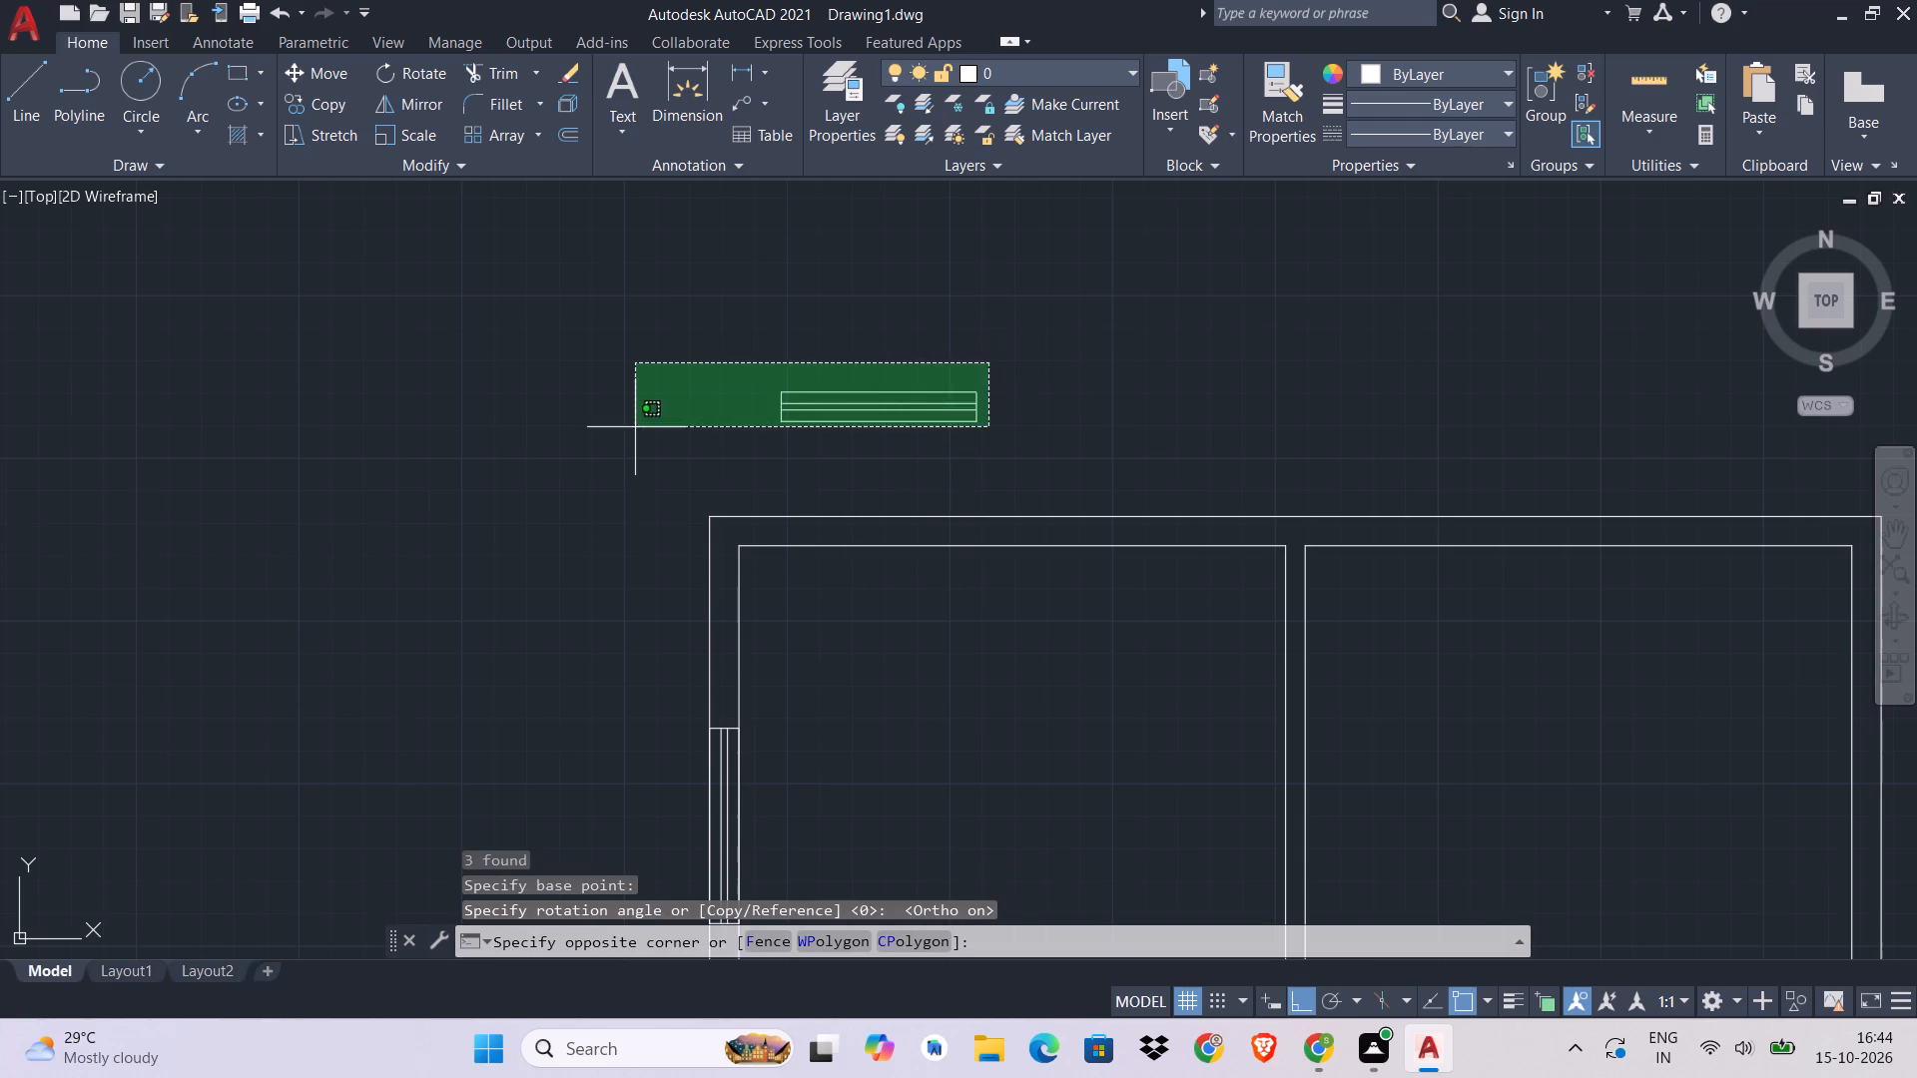
{"action": "left_click", "coordinate": [635, 427]}
{"action": "type", "text": "M"}
{"action": "key", "text": "space"}
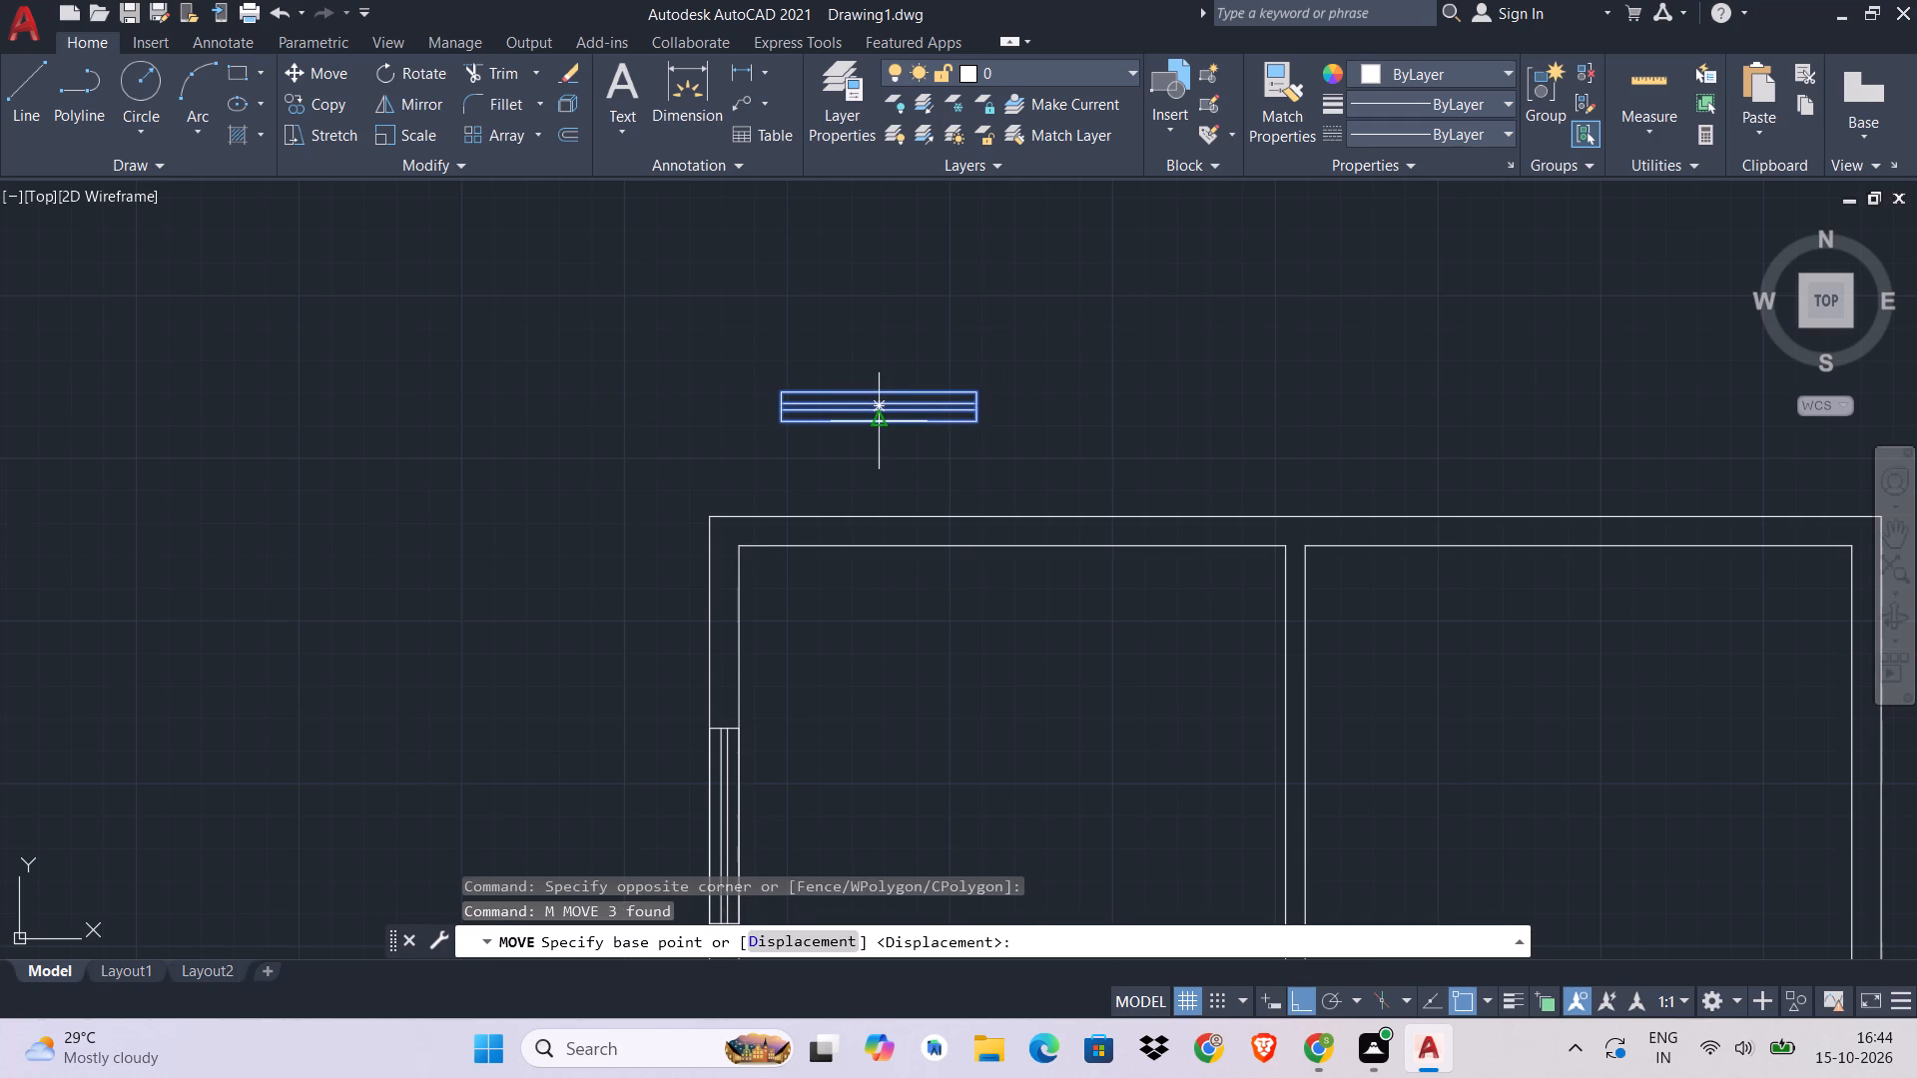
{"action": "left_click", "coordinate": [880, 428]}
{"action": "key", "text": "ctrl+l"}
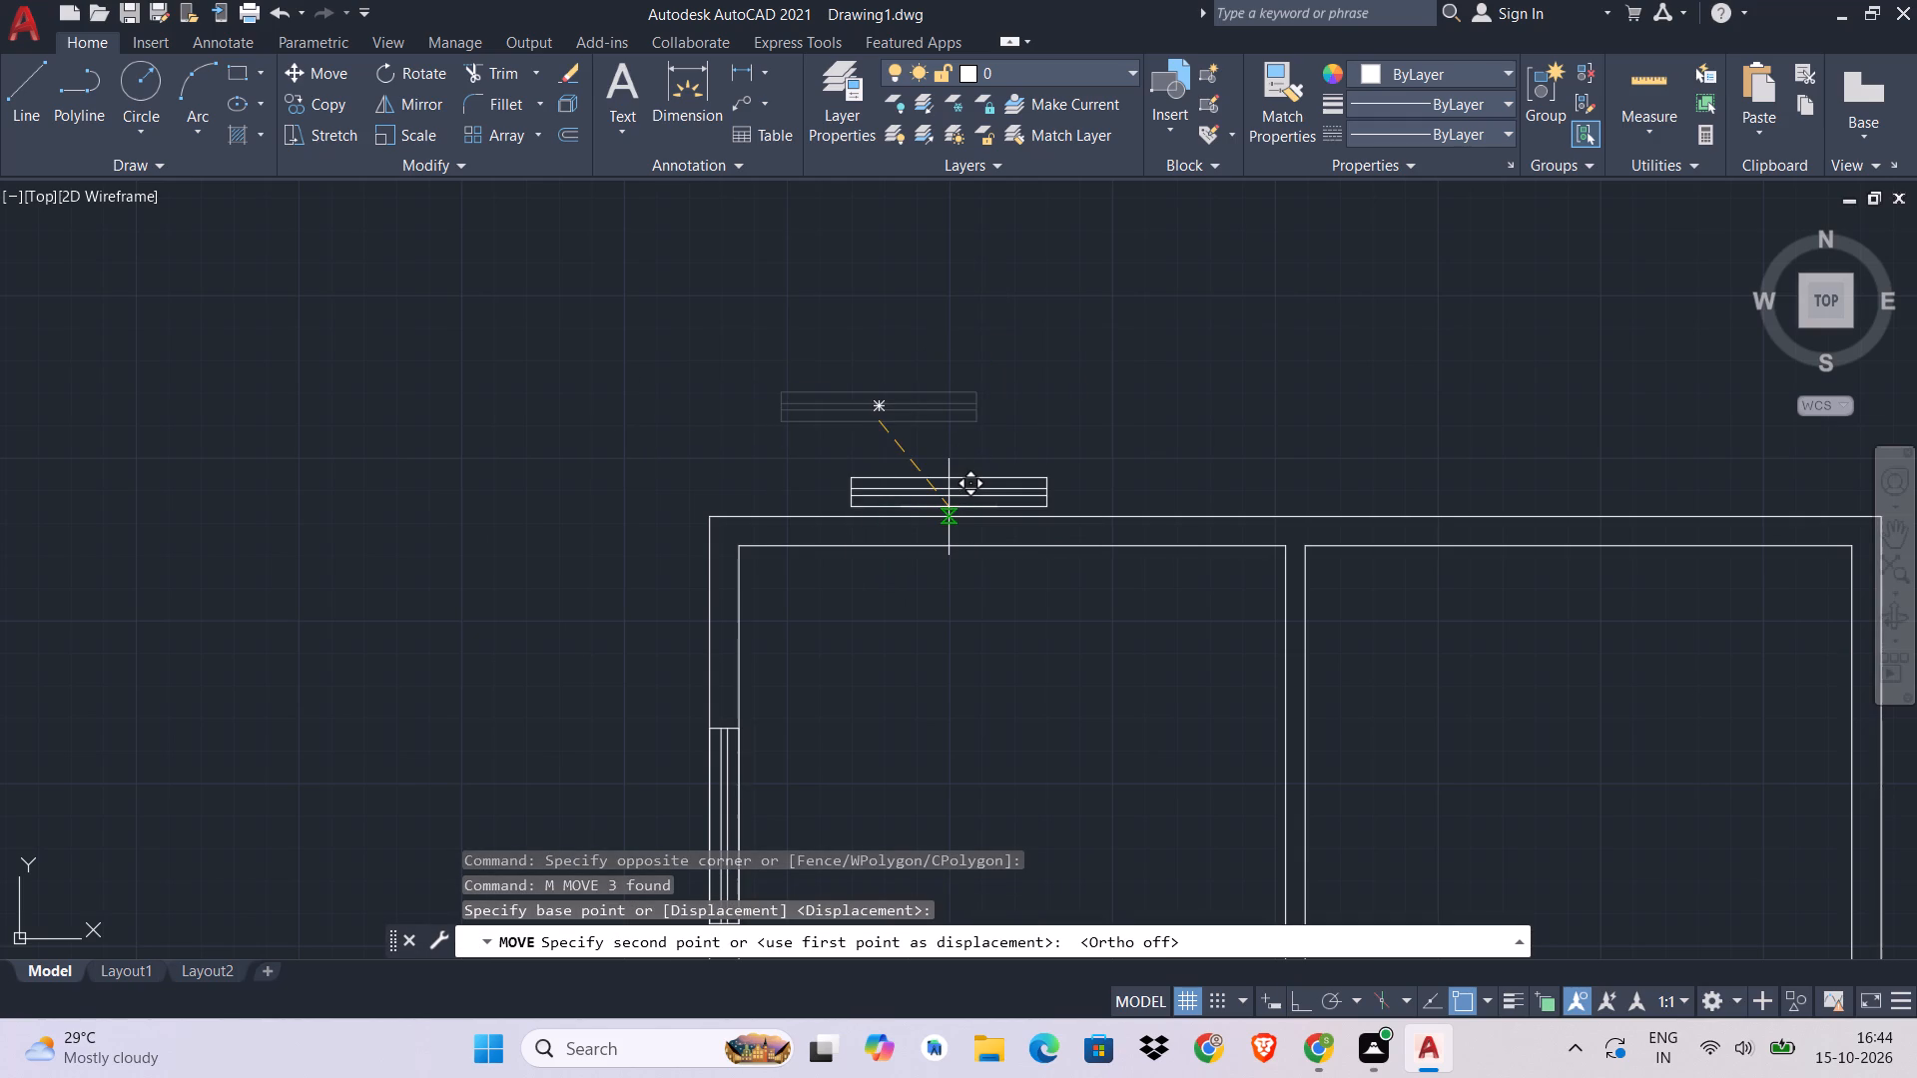
{"action": "left_click", "coordinate": [986, 549]}
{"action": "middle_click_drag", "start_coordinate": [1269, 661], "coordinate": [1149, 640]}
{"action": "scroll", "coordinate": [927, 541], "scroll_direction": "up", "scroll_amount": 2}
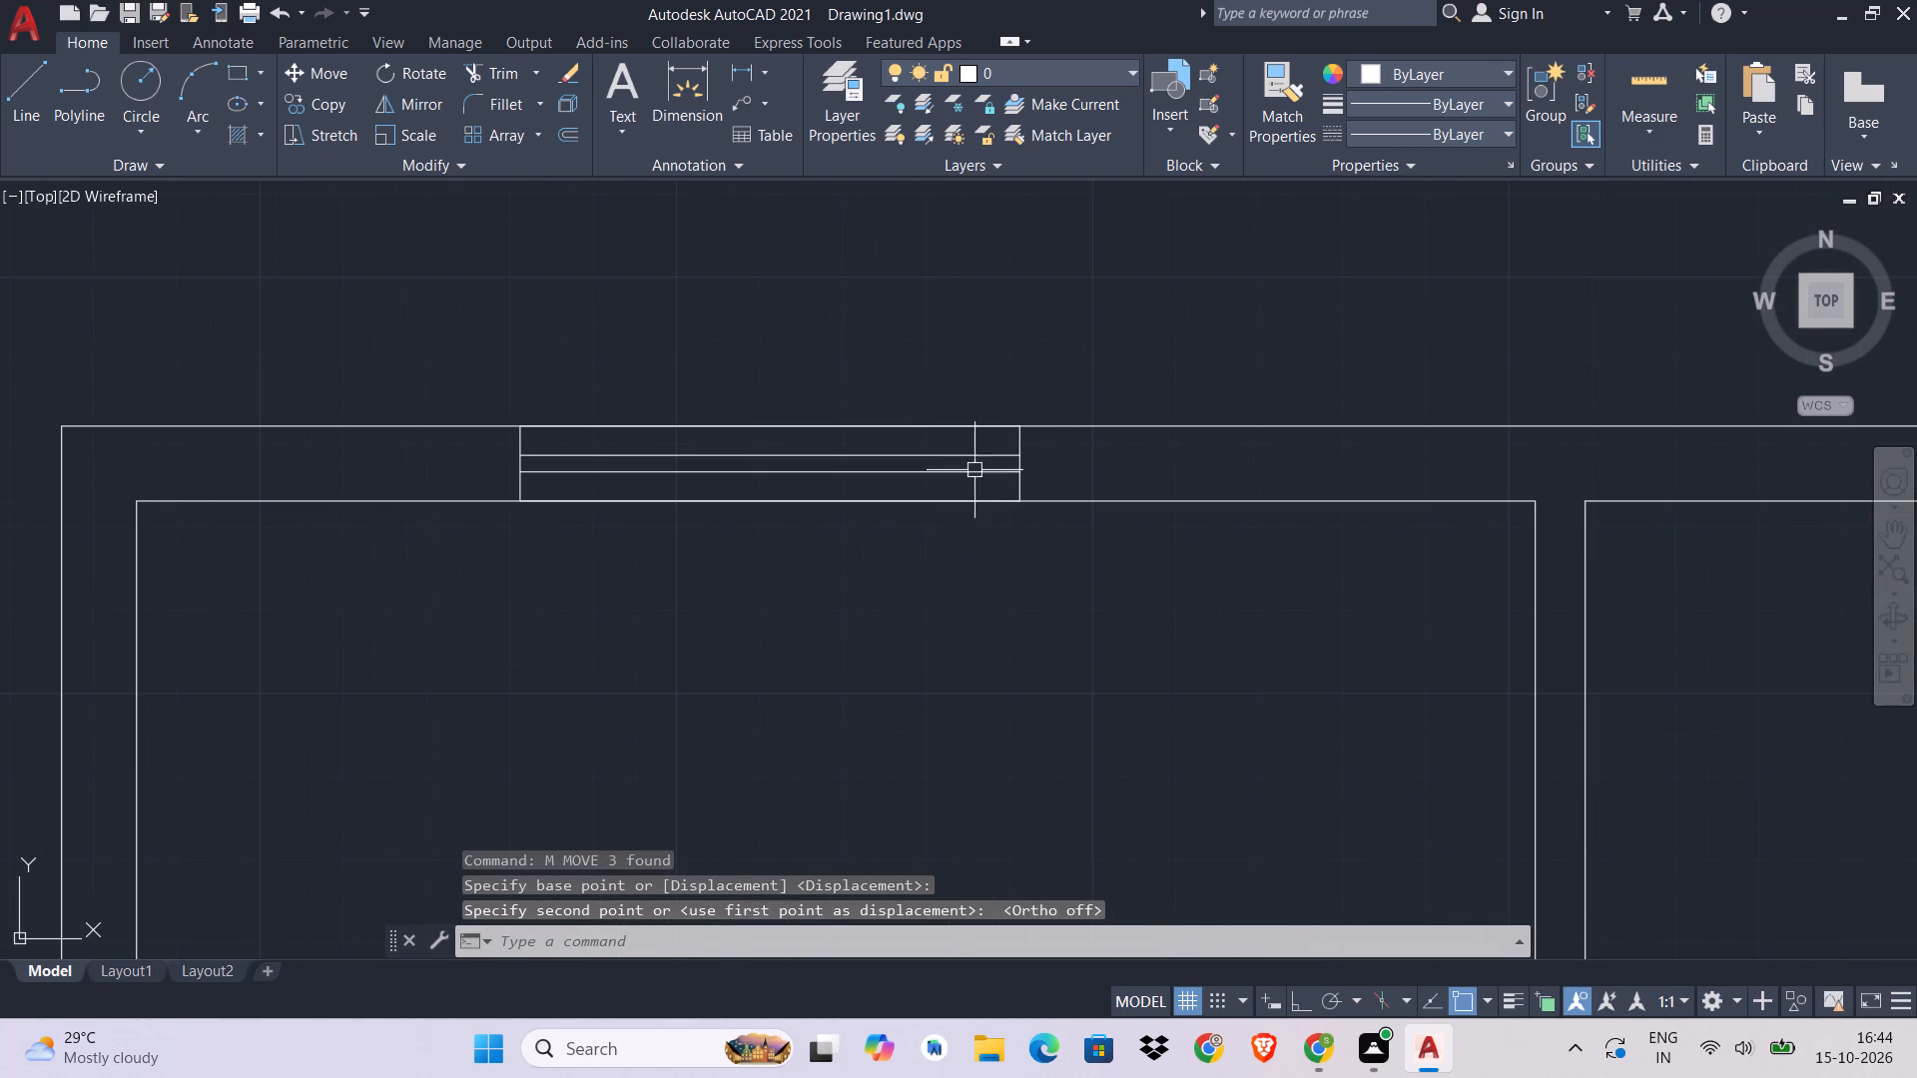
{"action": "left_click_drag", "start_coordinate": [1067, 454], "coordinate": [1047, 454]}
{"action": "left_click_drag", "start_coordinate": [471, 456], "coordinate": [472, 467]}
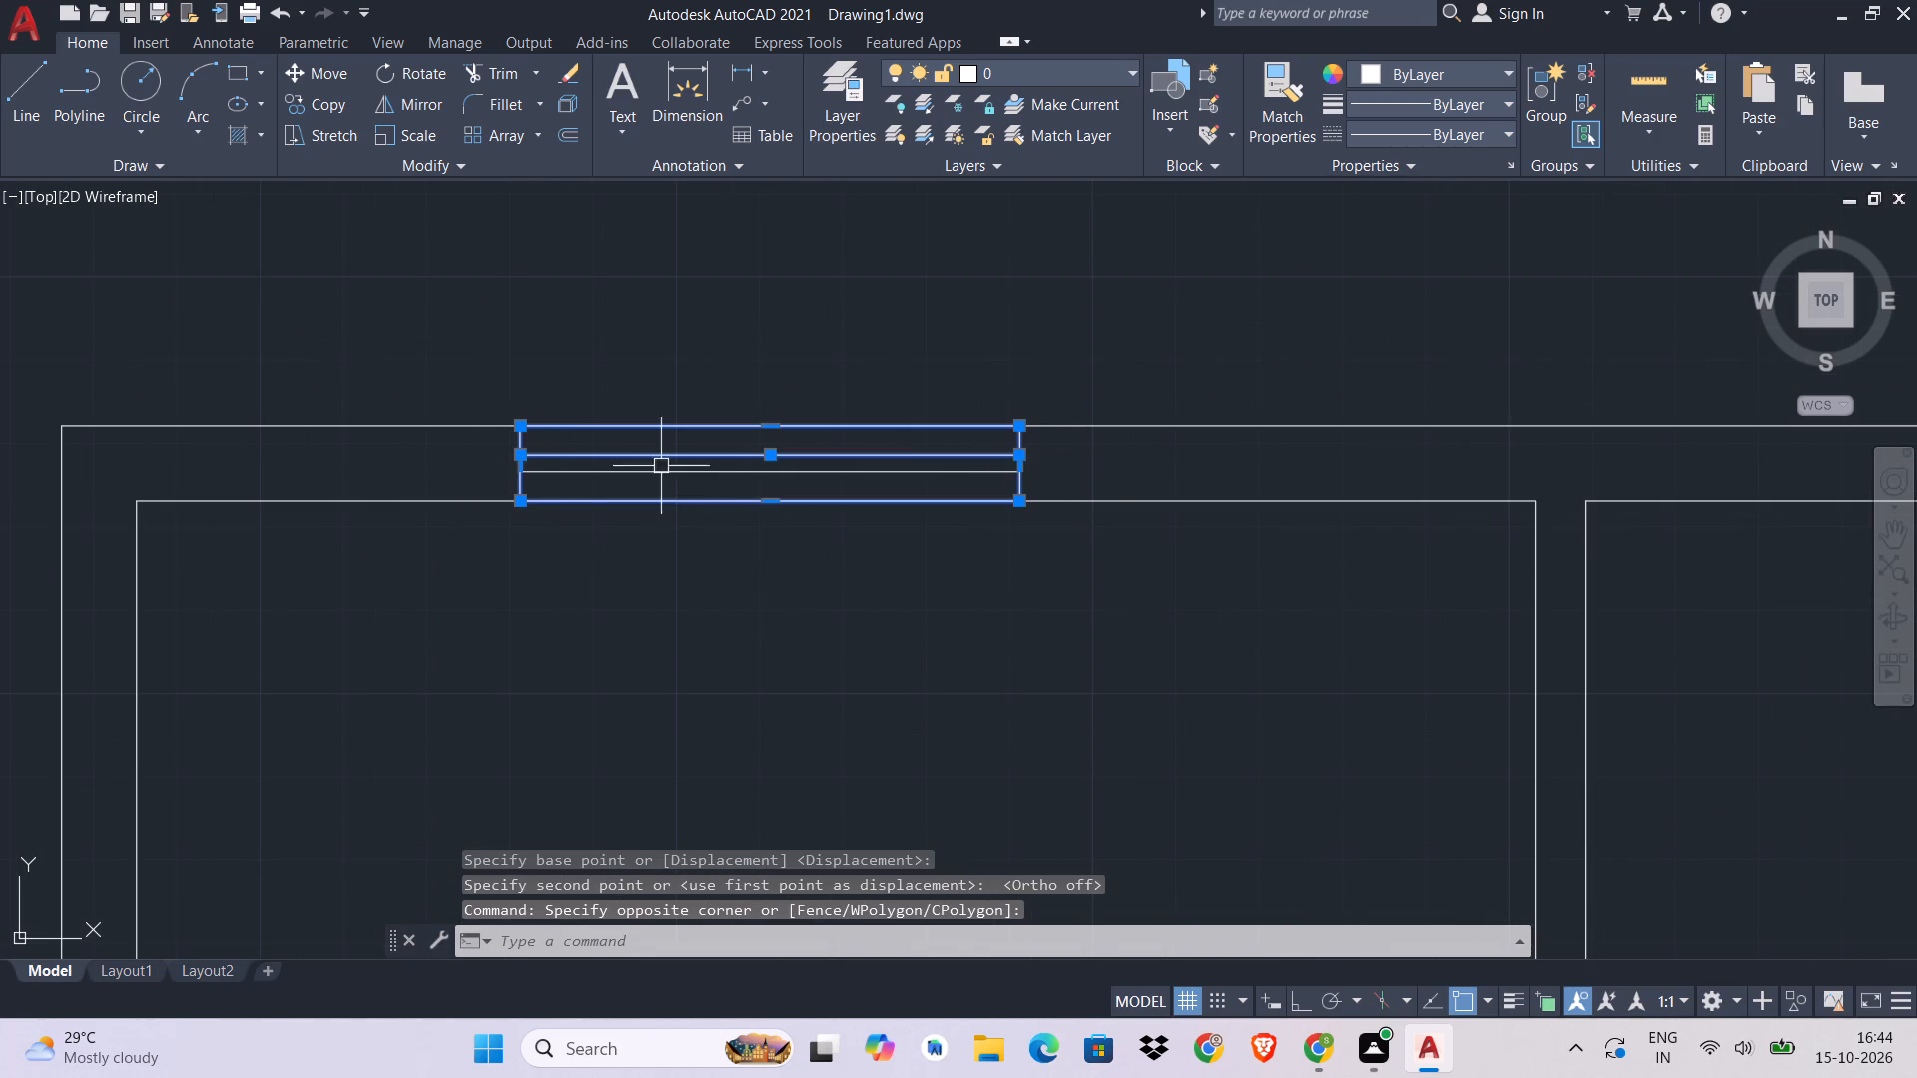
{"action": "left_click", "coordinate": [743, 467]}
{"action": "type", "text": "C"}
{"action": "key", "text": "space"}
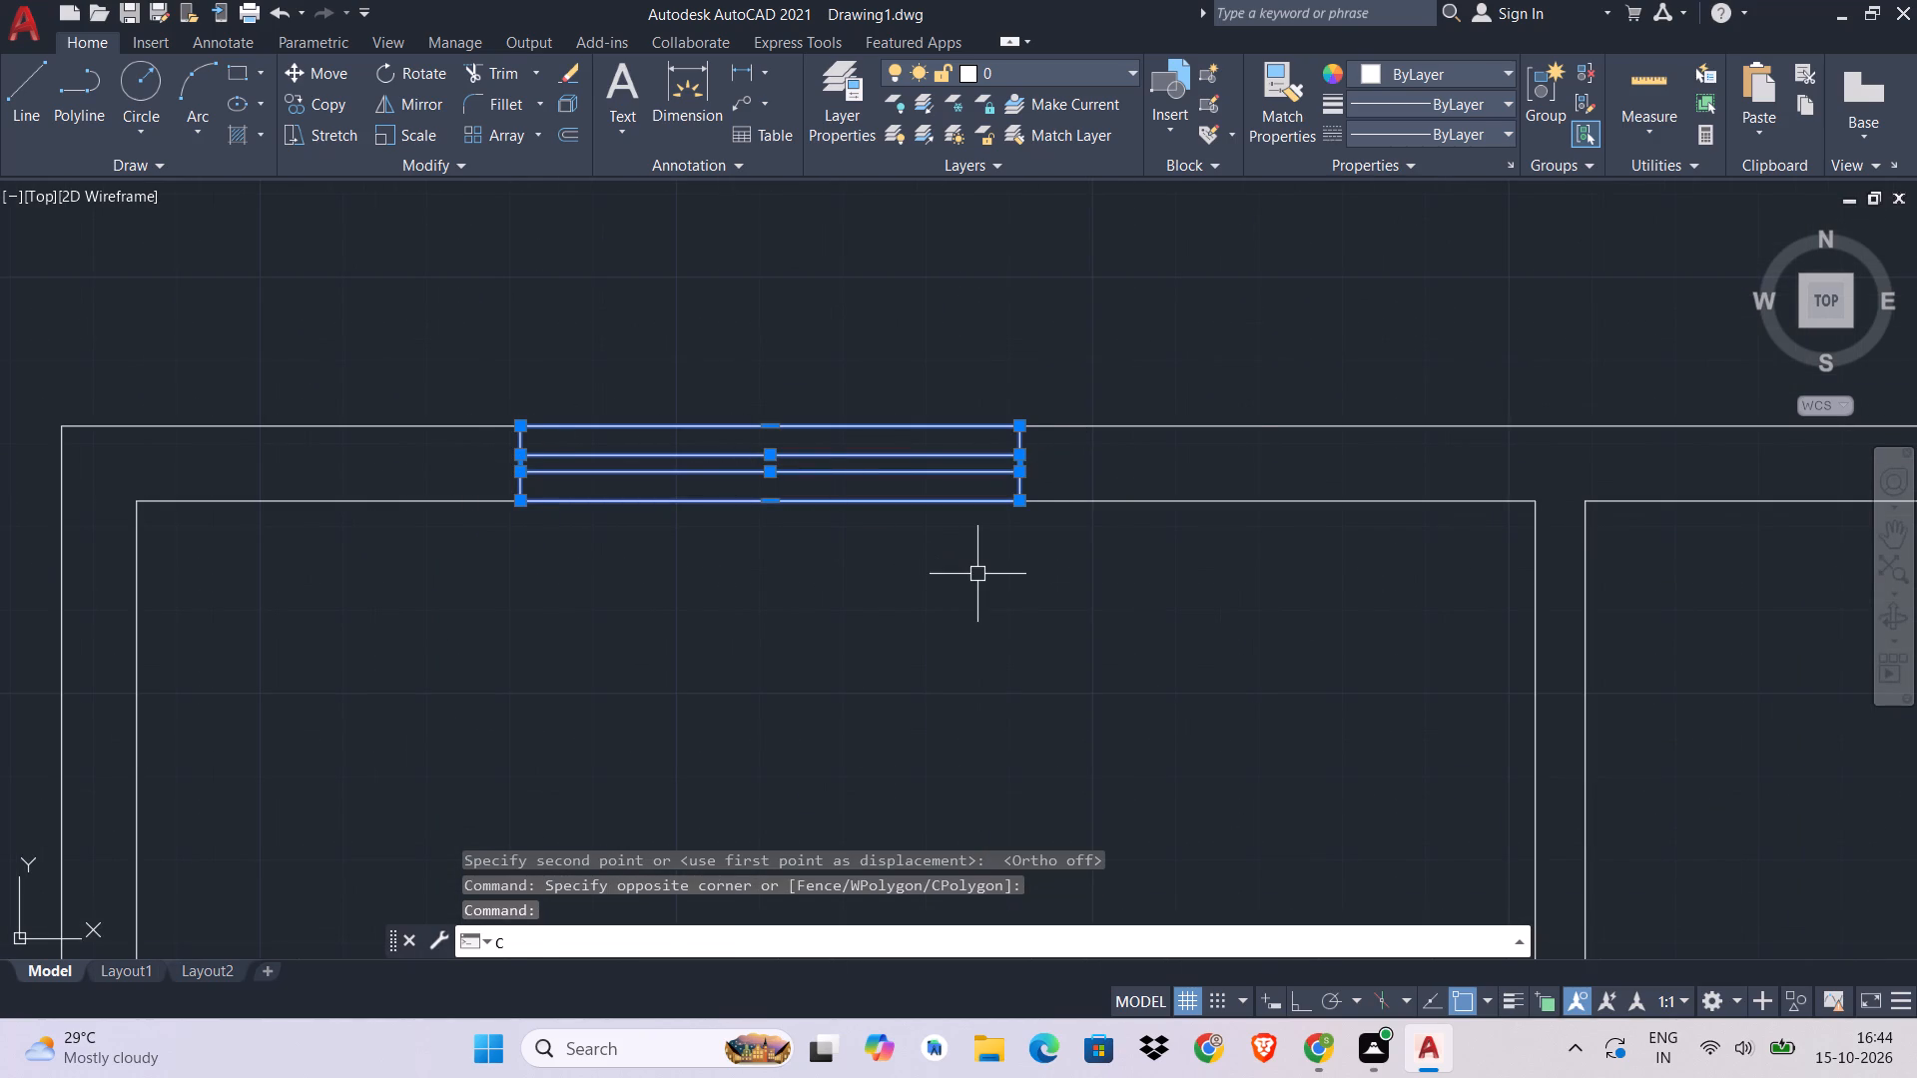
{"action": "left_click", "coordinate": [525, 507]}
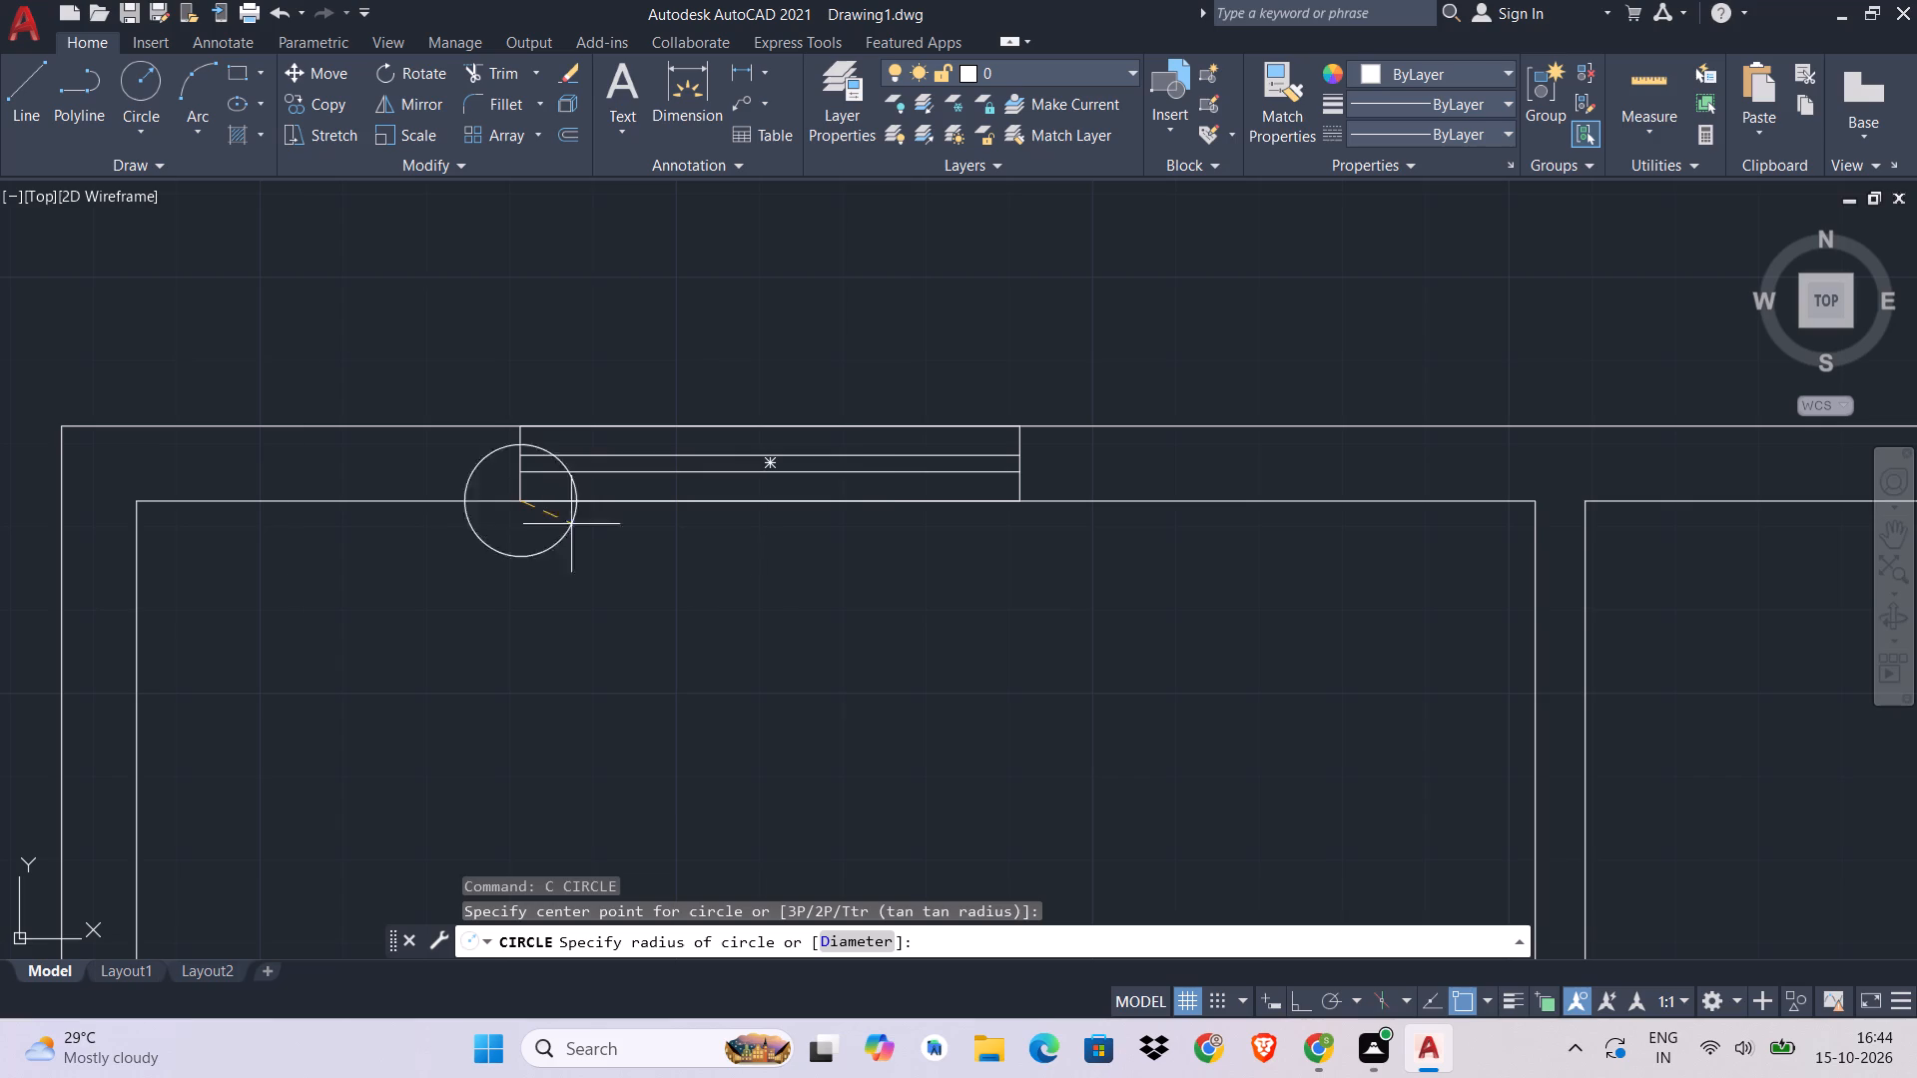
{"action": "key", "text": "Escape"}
Copy the north-wall window by its lower-left corner into the north exterior wall of the northeast room.
{"action": "scroll", "coordinate": [1036, 440], "scroll_direction": "up", "scroll_amount": 3}
{"action": "middle_click_drag", "start_coordinate": [1019, 472], "coordinate": [1521, 477]}
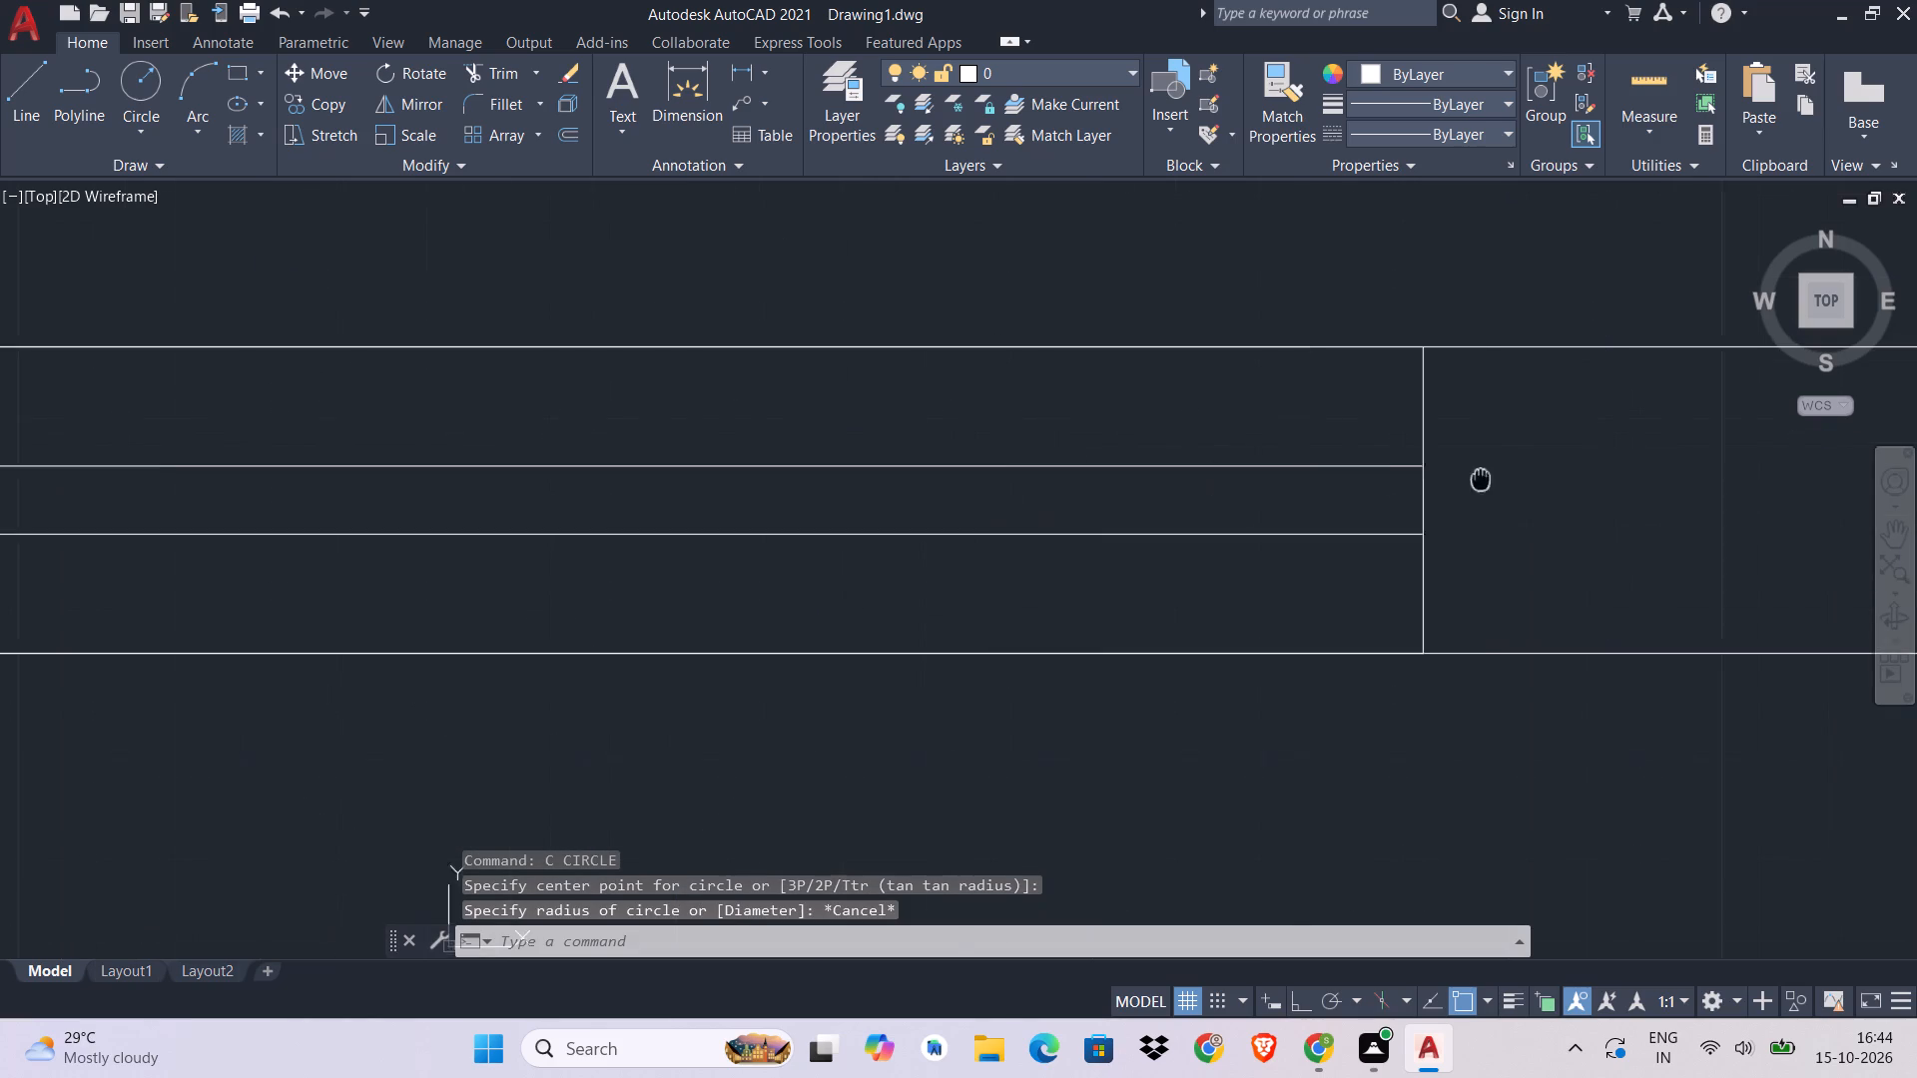
{"action": "middle_click_drag", "start_coordinate": [1521, 477], "coordinate": [1562, 475]}
{"action": "left_click", "coordinate": [1576, 406]}
{"action": "middle_click_drag", "start_coordinate": [739, 459], "coordinate": [1292, 453]}
{"action": "scroll", "coordinate": [739, 459], "scroll_direction": "down", "scroll_amount": 1}
{"action": "left_click", "coordinate": [405, 524]}
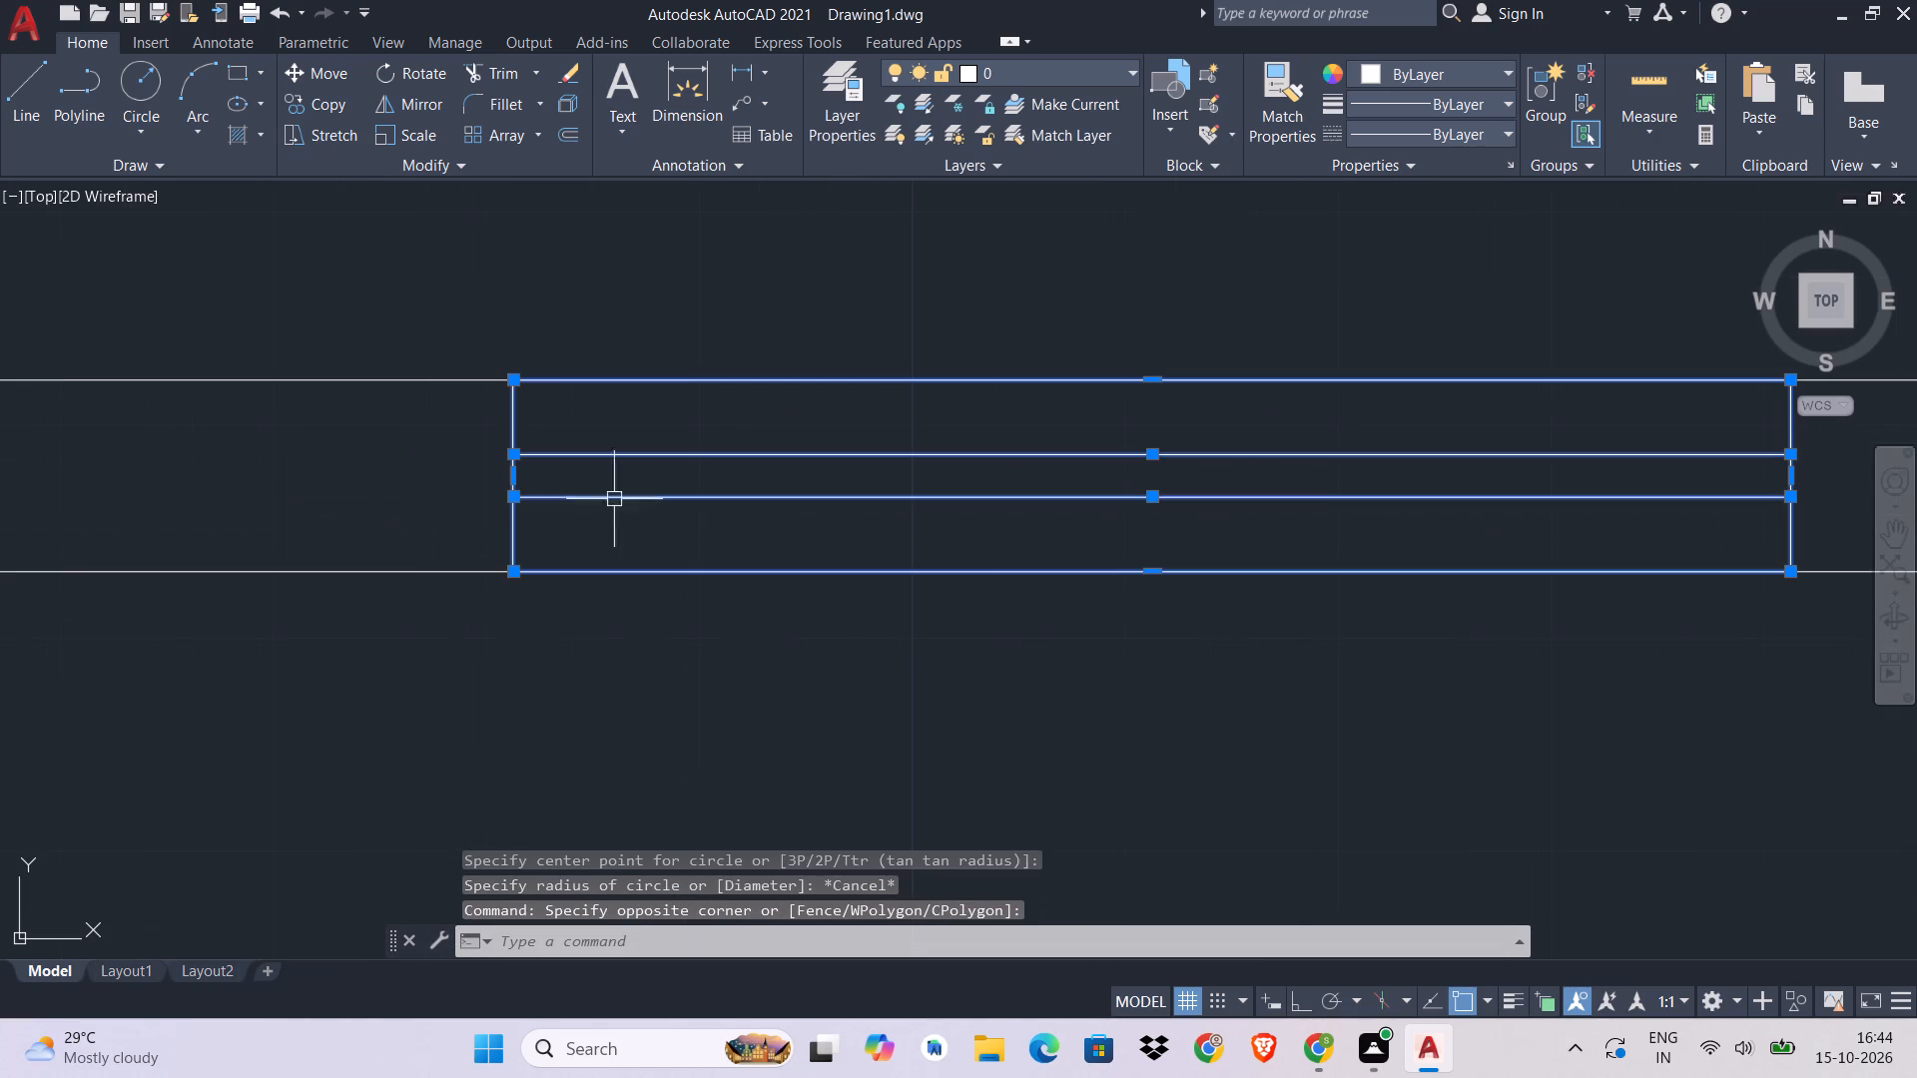
{"action": "key", "text": "c"}
{"action": "type", "text": "O"}
{"action": "key", "text": "space"}
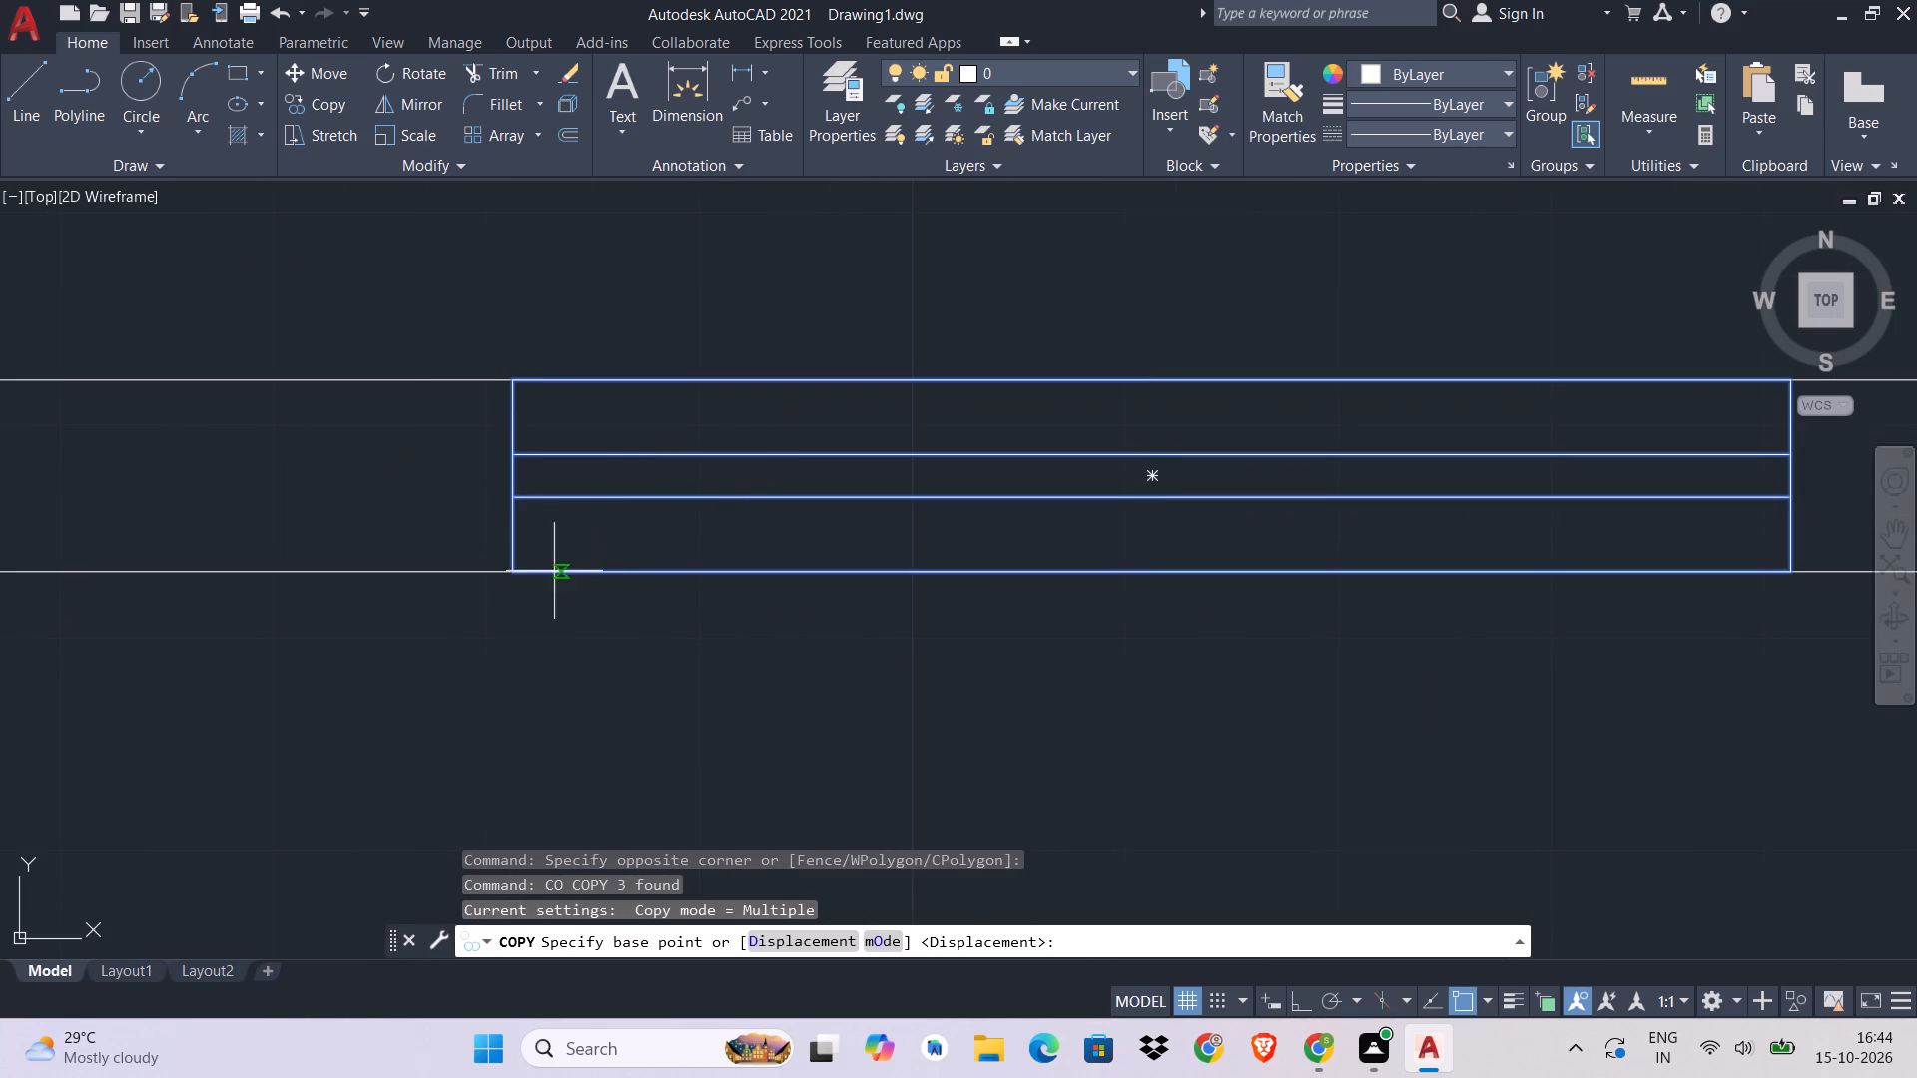
{"action": "left_click", "coordinate": [516, 571]}
{"action": "scroll", "coordinate": [516, 571], "scroll_direction": "down", "scroll_amount": 2}
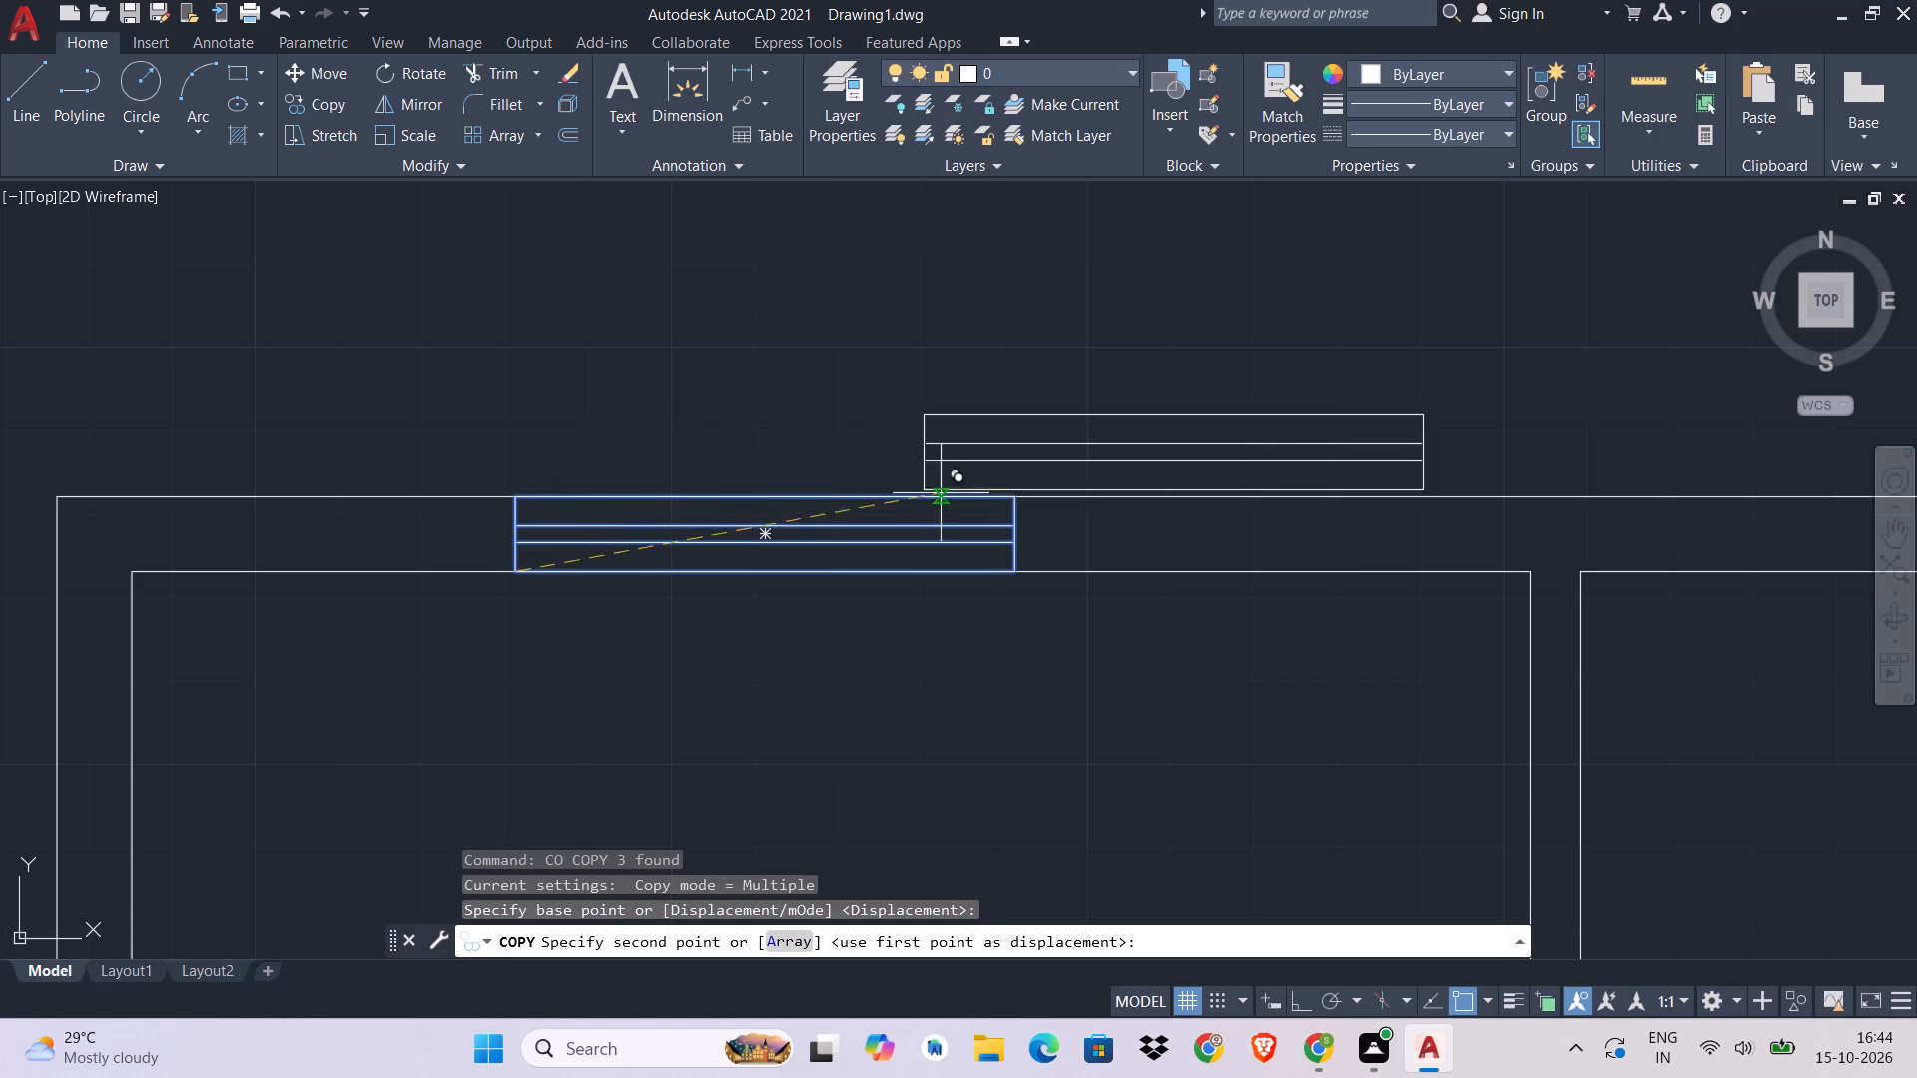
{"action": "middle_click_drag", "start_coordinate": [1027, 531], "coordinate": [0, 492]}
{"action": "scroll", "coordinate": [812, 483], "scroll_direction": "down", "scroll_amount": 1}
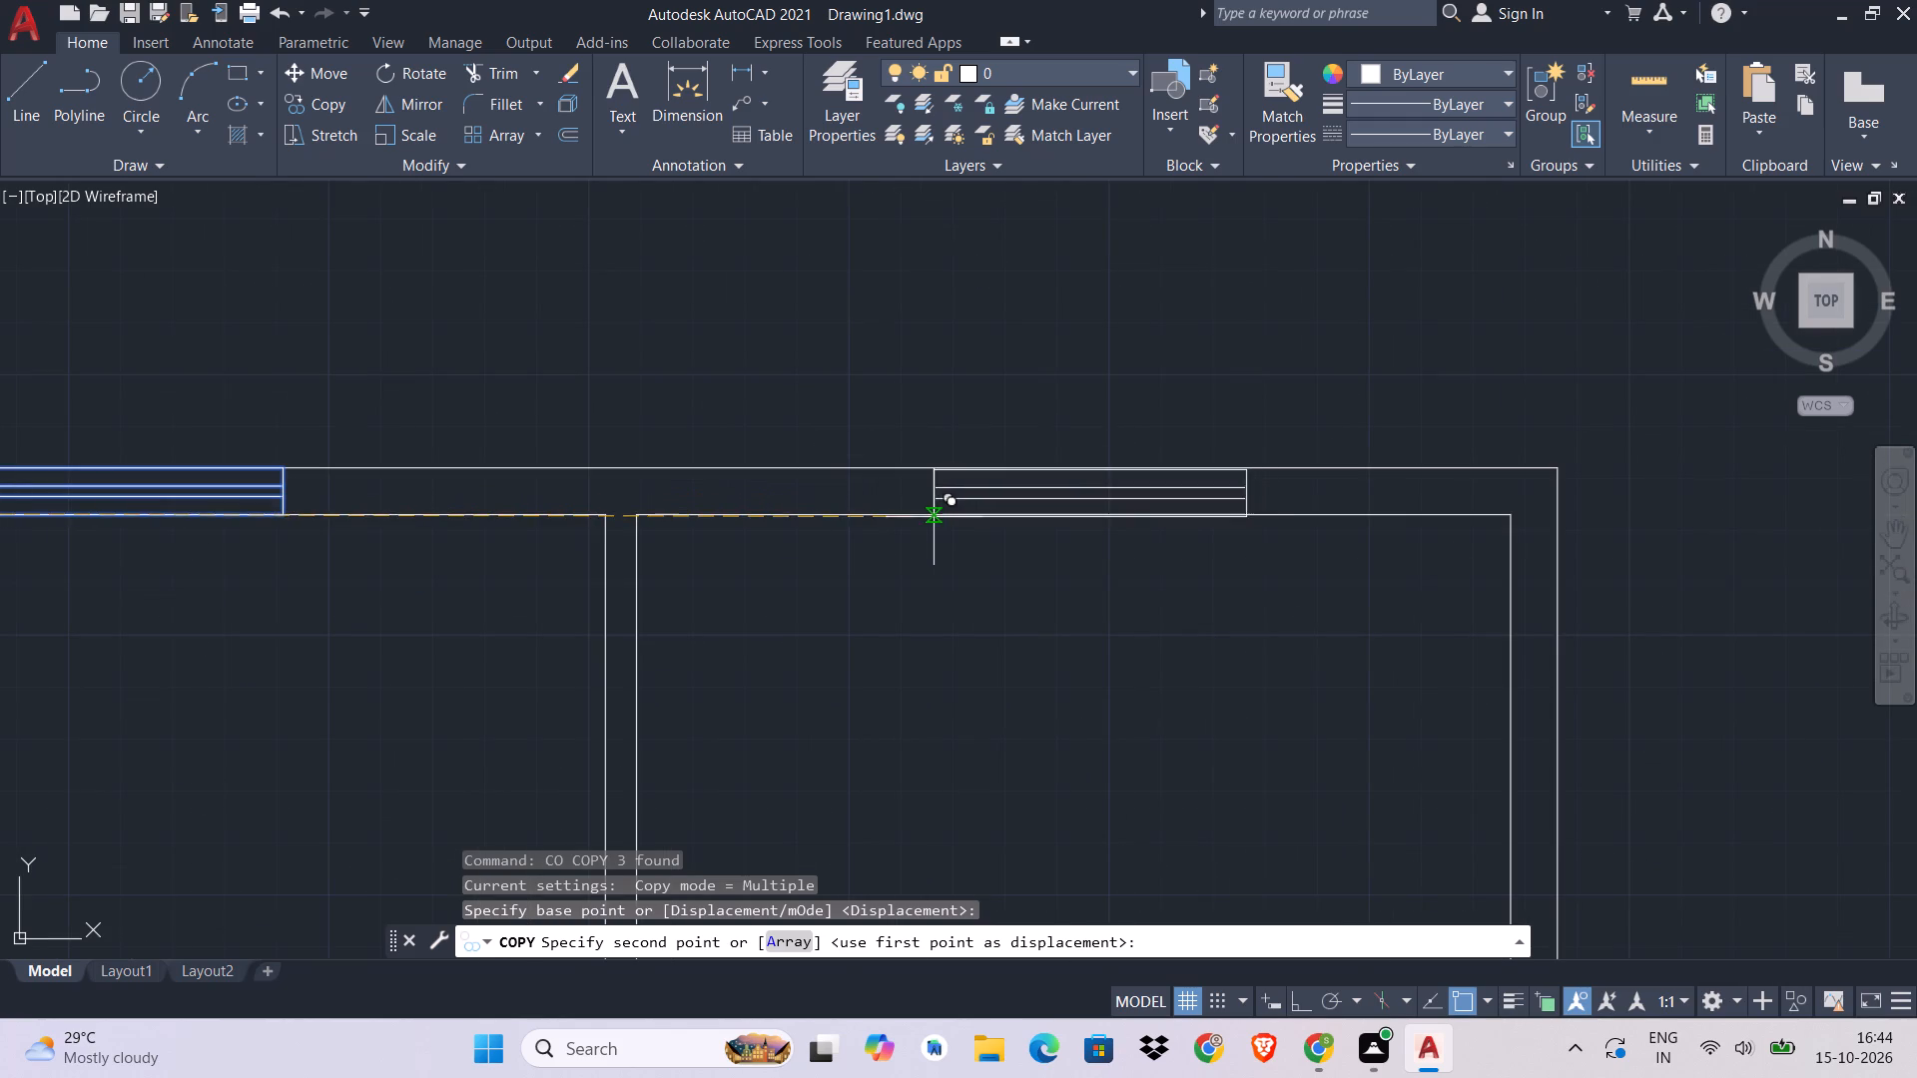
{"action": "left_click", "coordinate": [934, 517]}
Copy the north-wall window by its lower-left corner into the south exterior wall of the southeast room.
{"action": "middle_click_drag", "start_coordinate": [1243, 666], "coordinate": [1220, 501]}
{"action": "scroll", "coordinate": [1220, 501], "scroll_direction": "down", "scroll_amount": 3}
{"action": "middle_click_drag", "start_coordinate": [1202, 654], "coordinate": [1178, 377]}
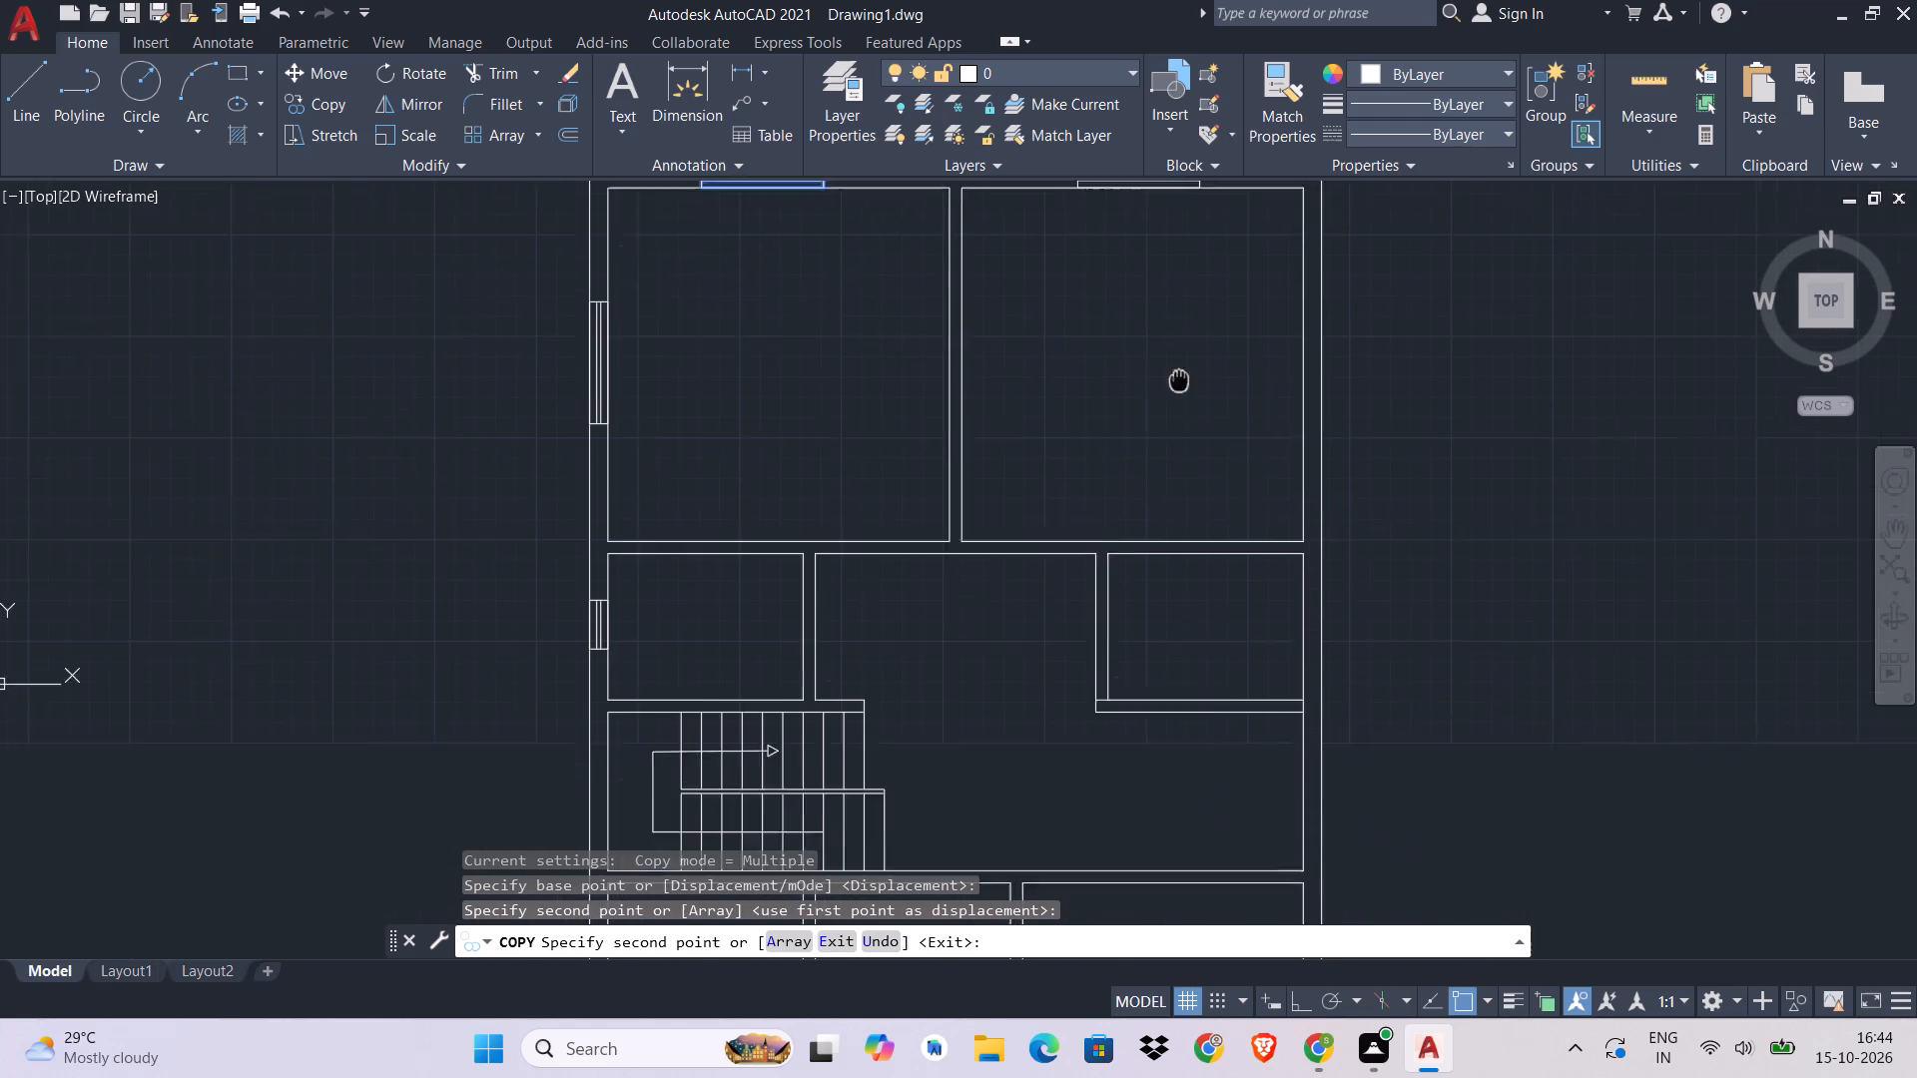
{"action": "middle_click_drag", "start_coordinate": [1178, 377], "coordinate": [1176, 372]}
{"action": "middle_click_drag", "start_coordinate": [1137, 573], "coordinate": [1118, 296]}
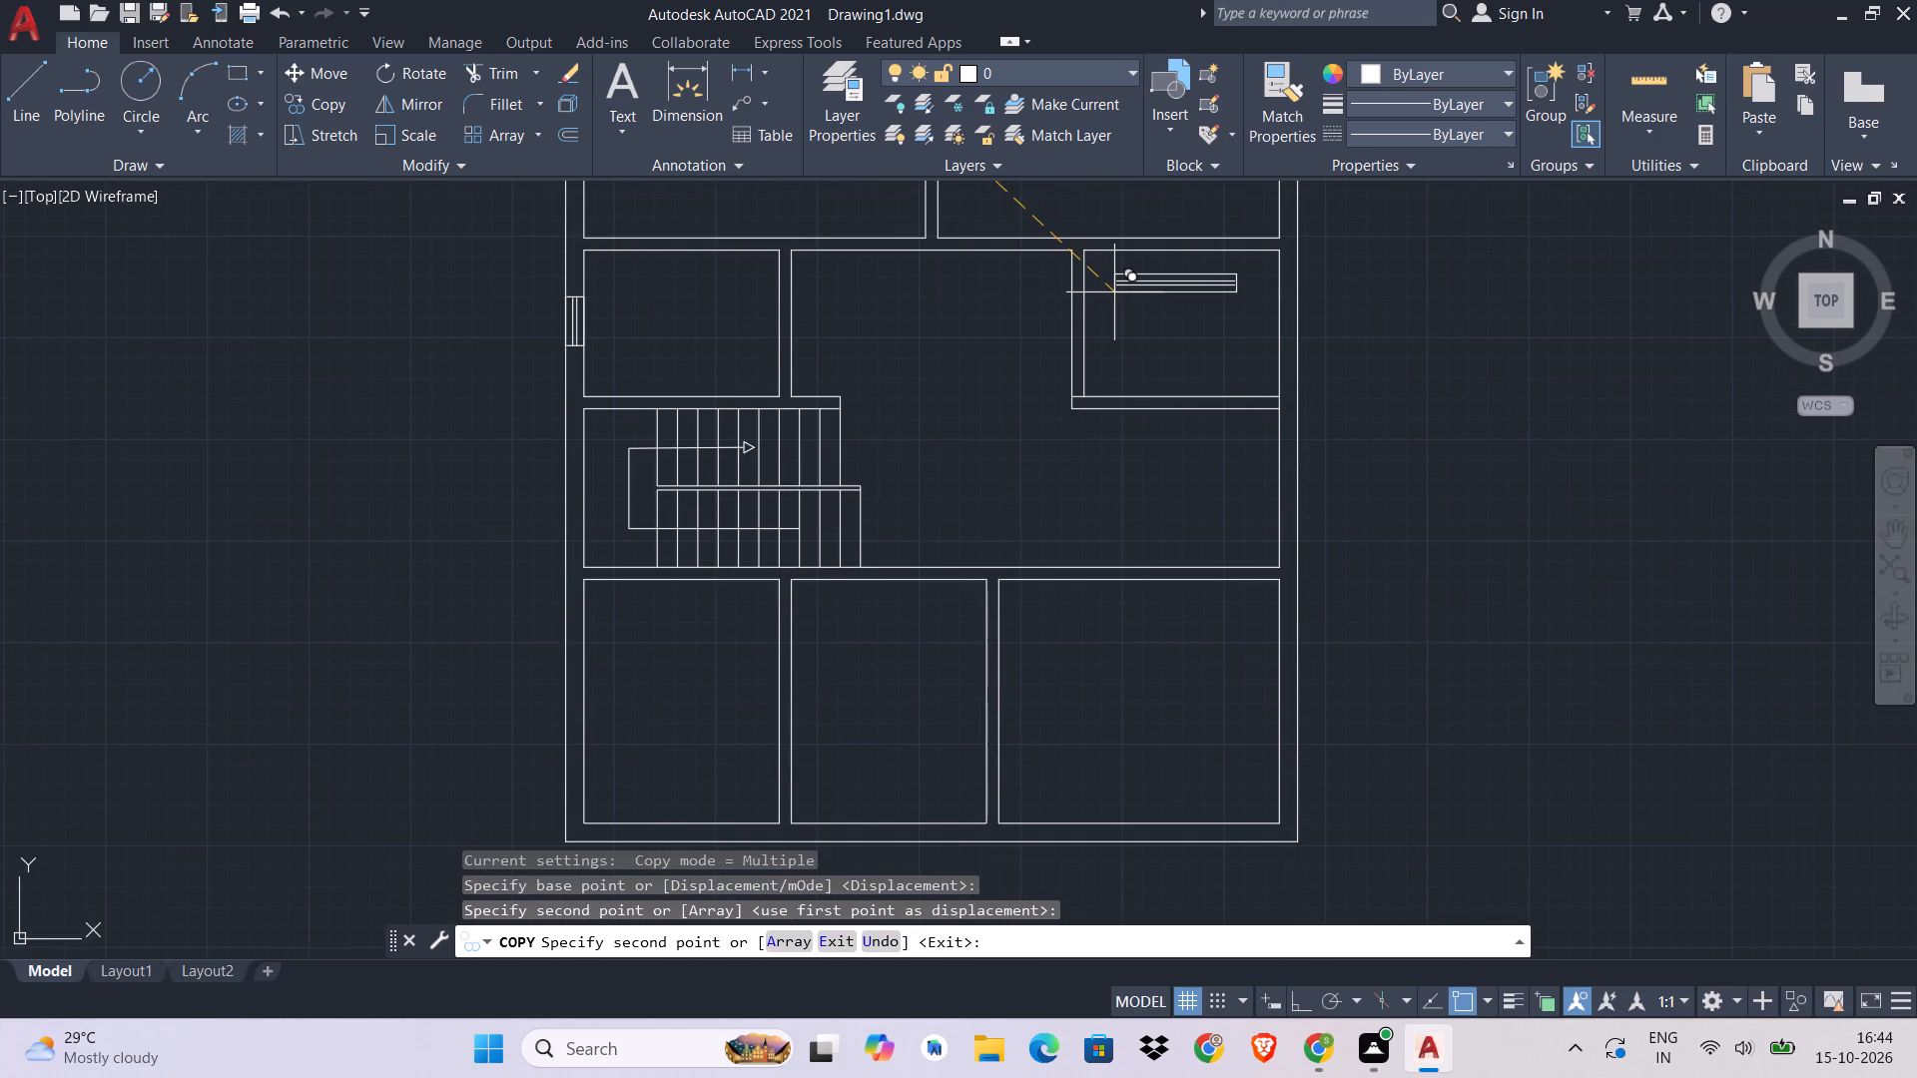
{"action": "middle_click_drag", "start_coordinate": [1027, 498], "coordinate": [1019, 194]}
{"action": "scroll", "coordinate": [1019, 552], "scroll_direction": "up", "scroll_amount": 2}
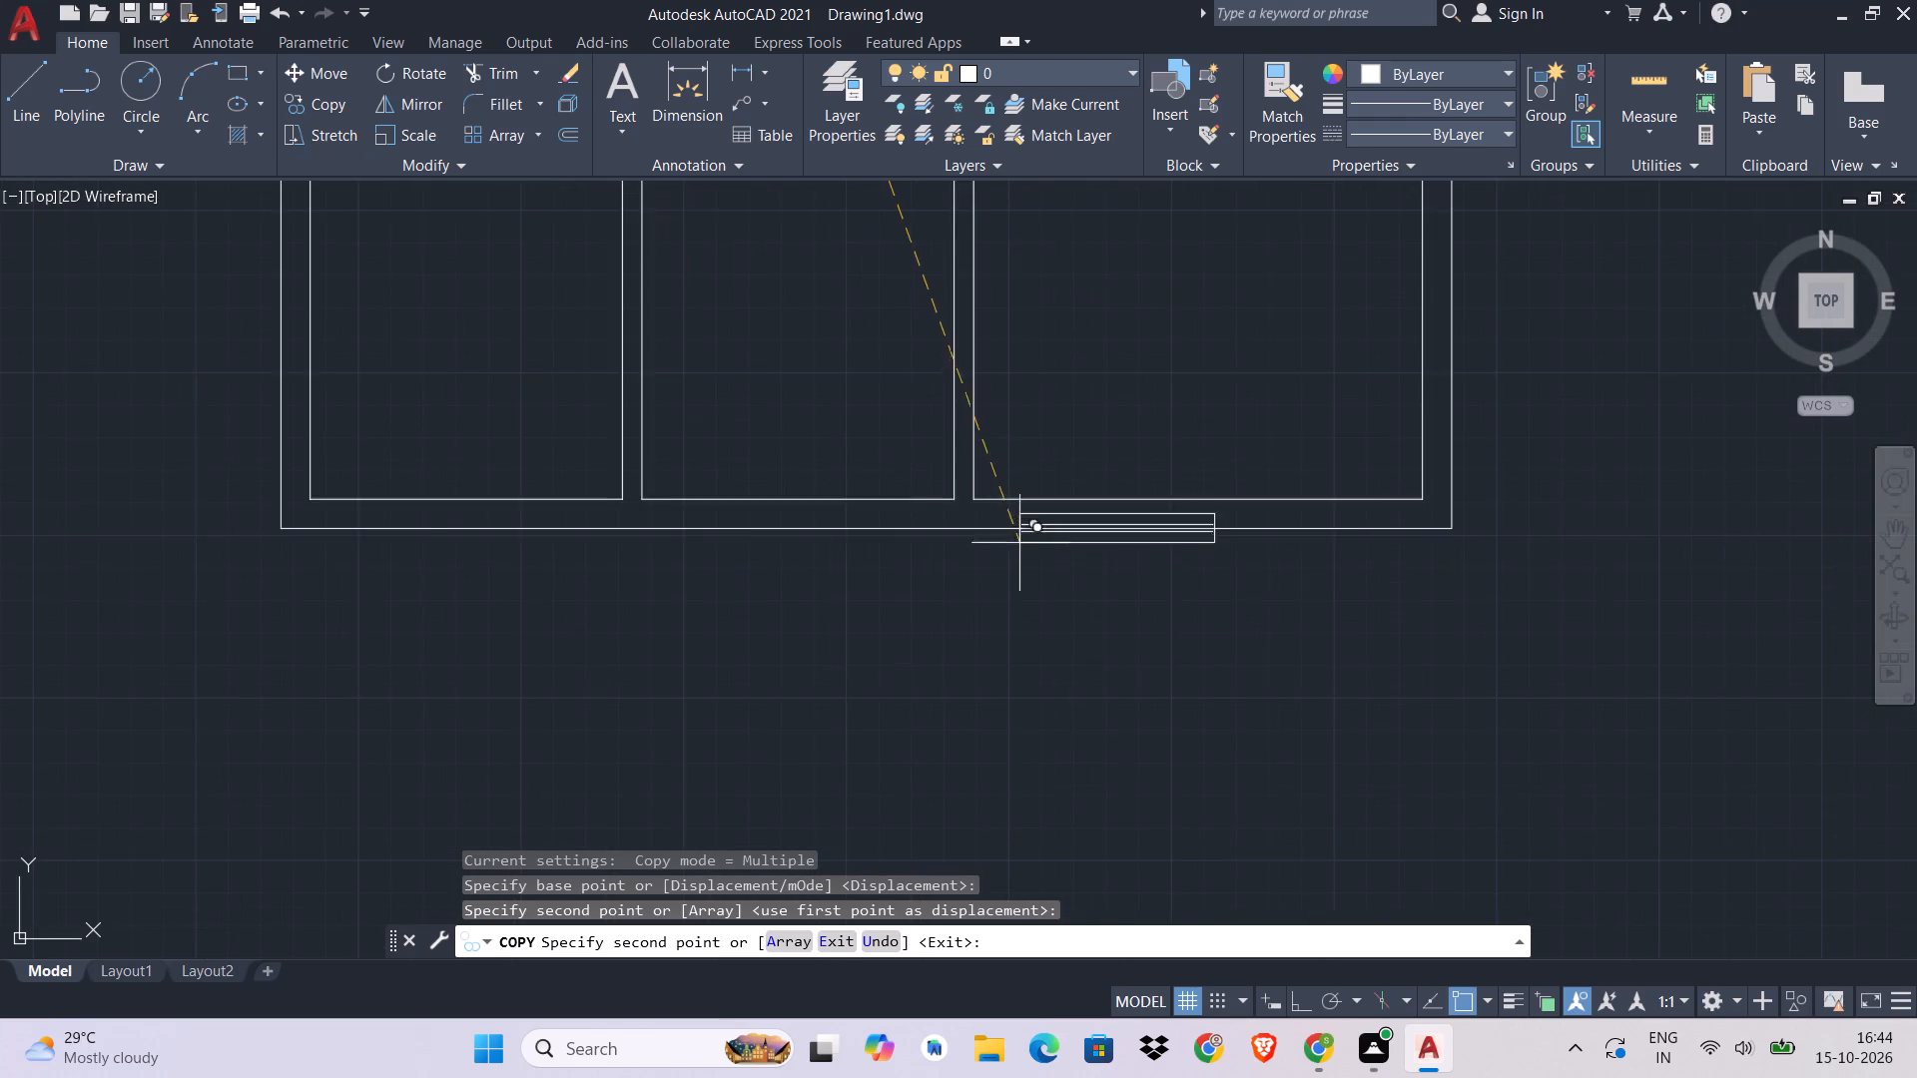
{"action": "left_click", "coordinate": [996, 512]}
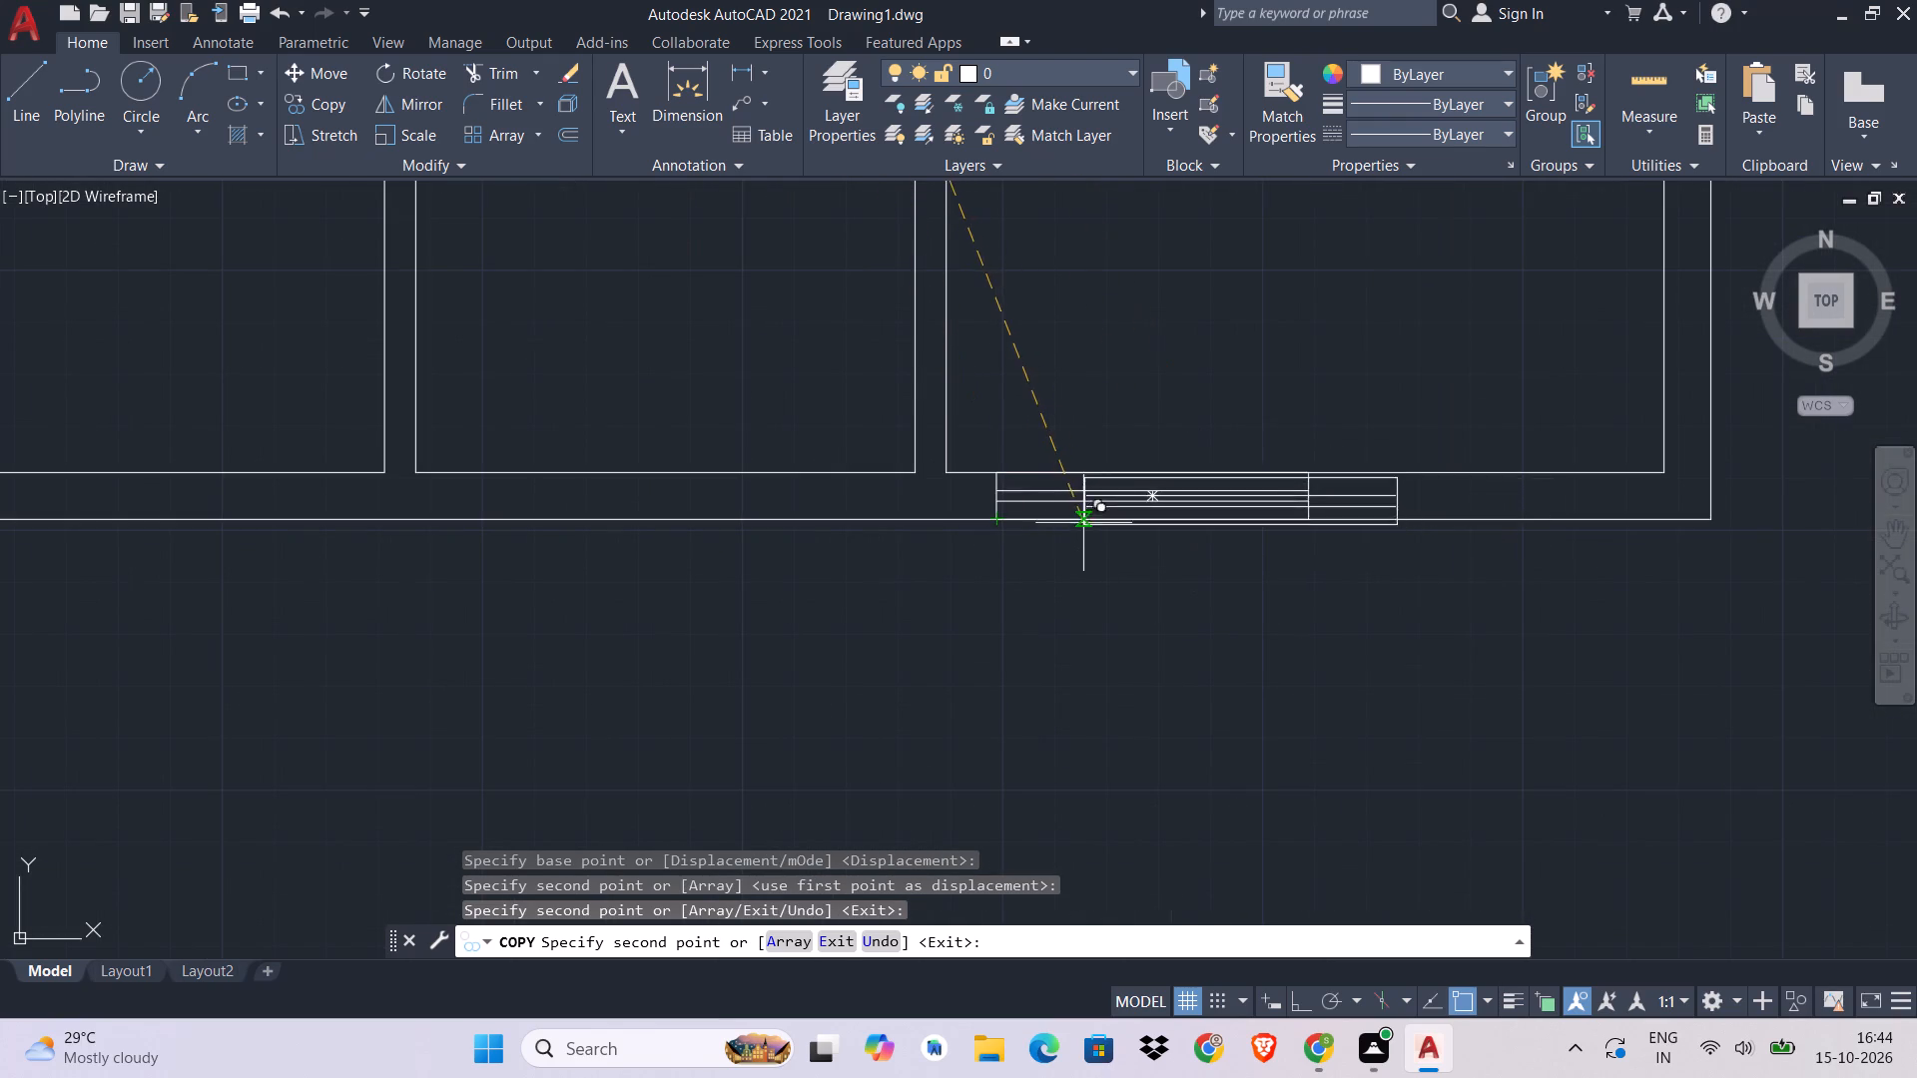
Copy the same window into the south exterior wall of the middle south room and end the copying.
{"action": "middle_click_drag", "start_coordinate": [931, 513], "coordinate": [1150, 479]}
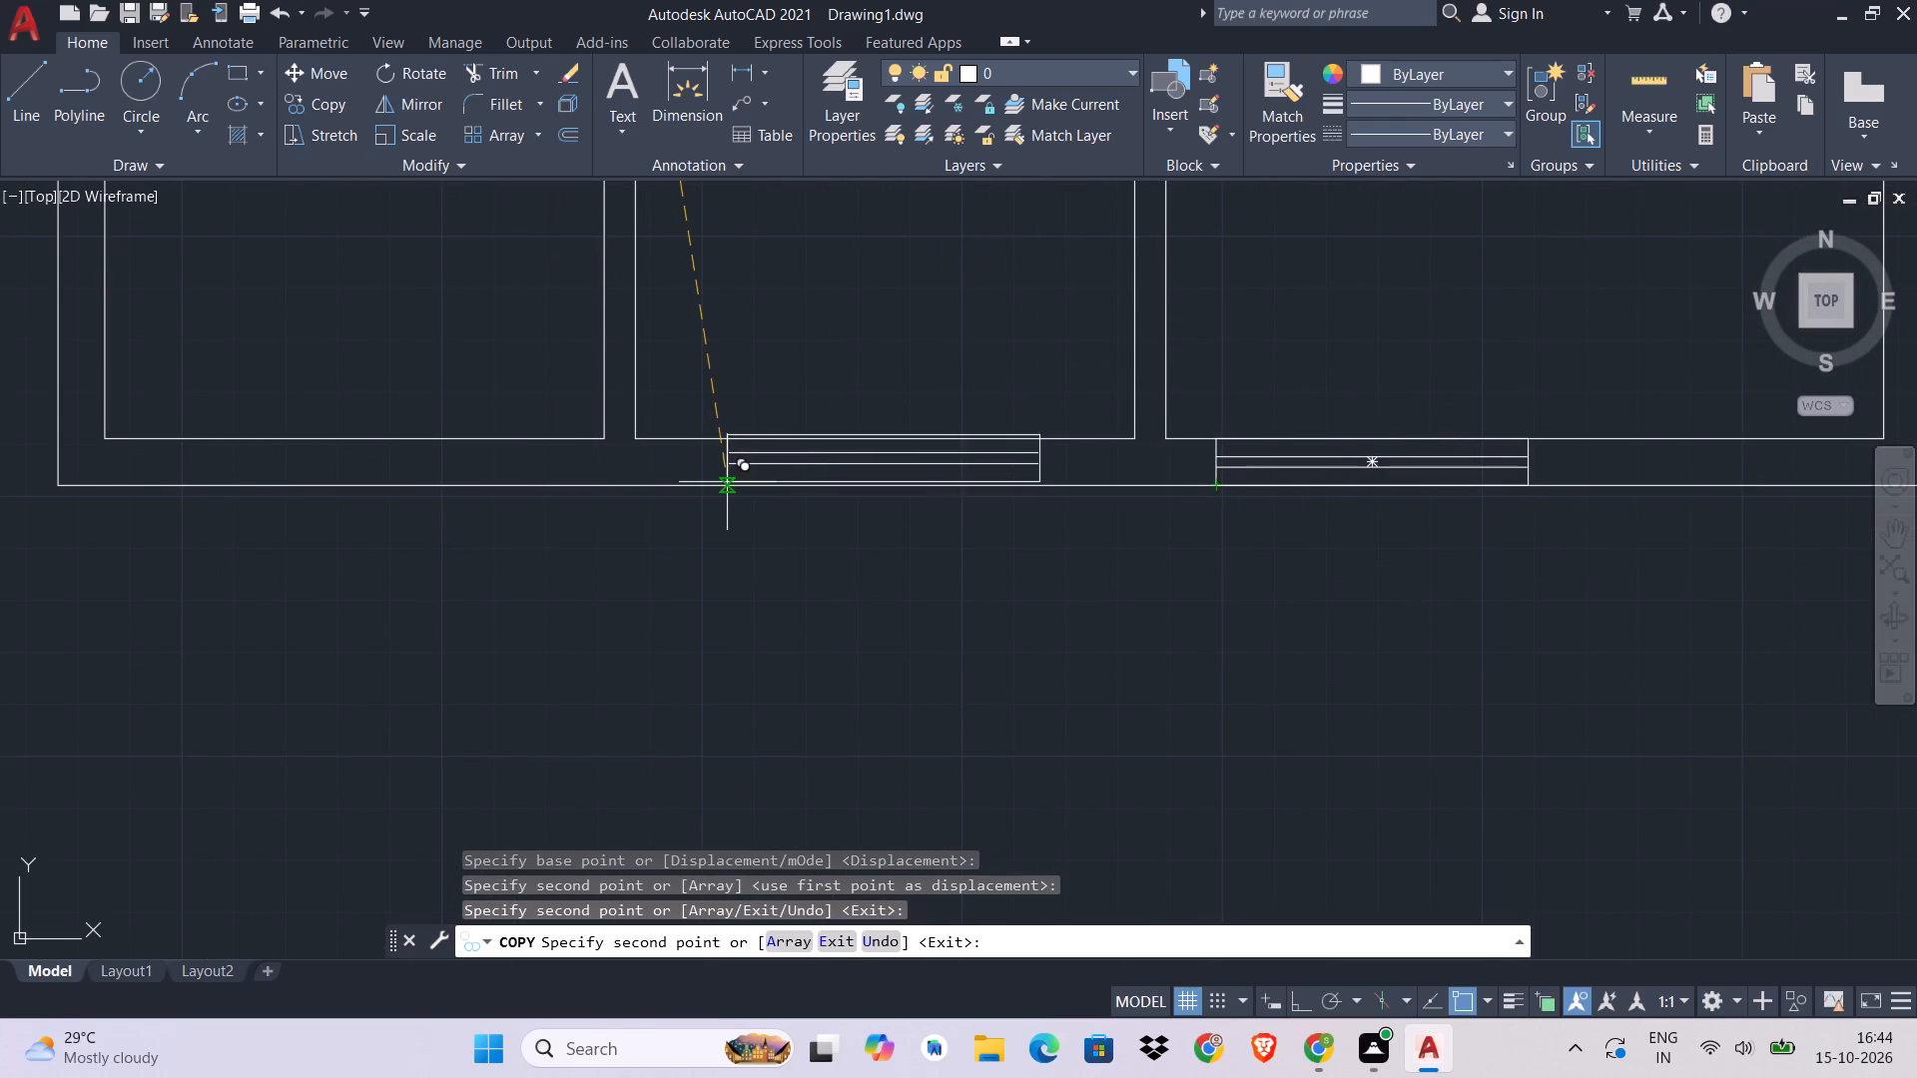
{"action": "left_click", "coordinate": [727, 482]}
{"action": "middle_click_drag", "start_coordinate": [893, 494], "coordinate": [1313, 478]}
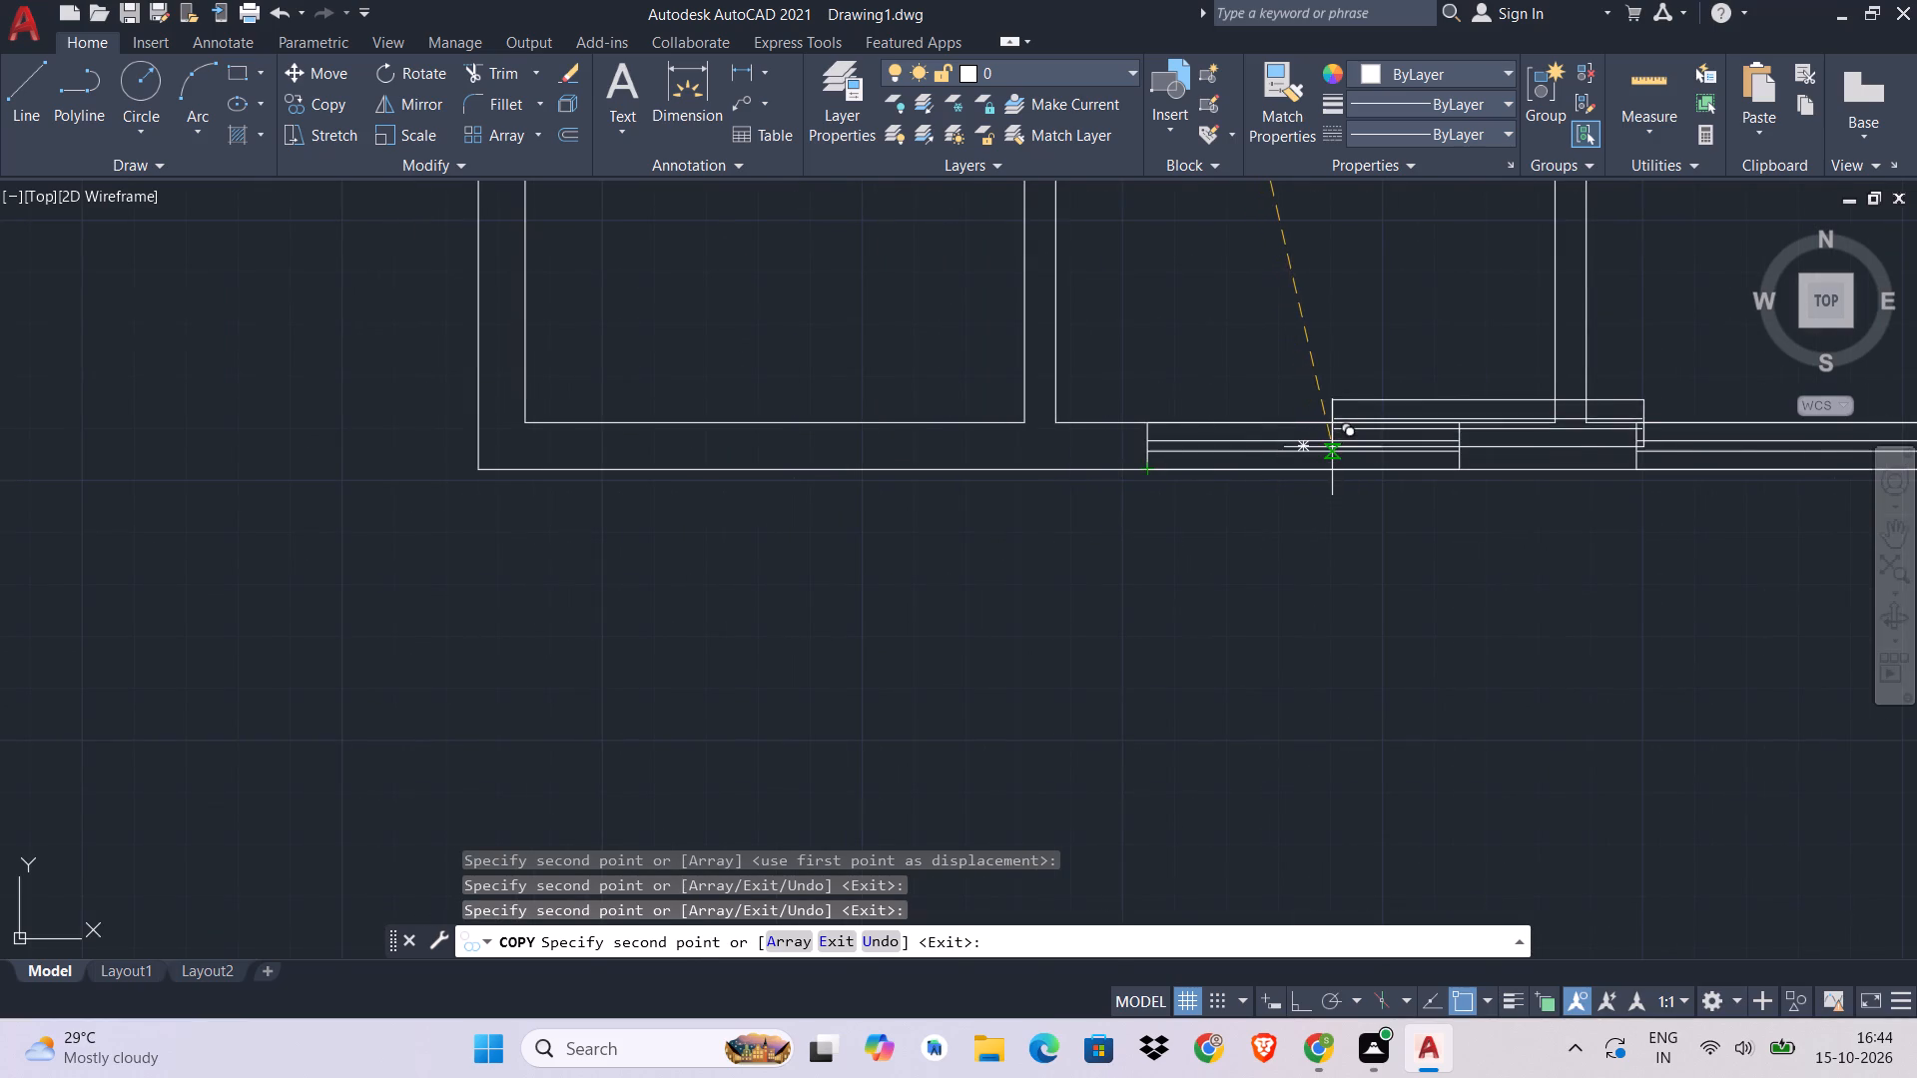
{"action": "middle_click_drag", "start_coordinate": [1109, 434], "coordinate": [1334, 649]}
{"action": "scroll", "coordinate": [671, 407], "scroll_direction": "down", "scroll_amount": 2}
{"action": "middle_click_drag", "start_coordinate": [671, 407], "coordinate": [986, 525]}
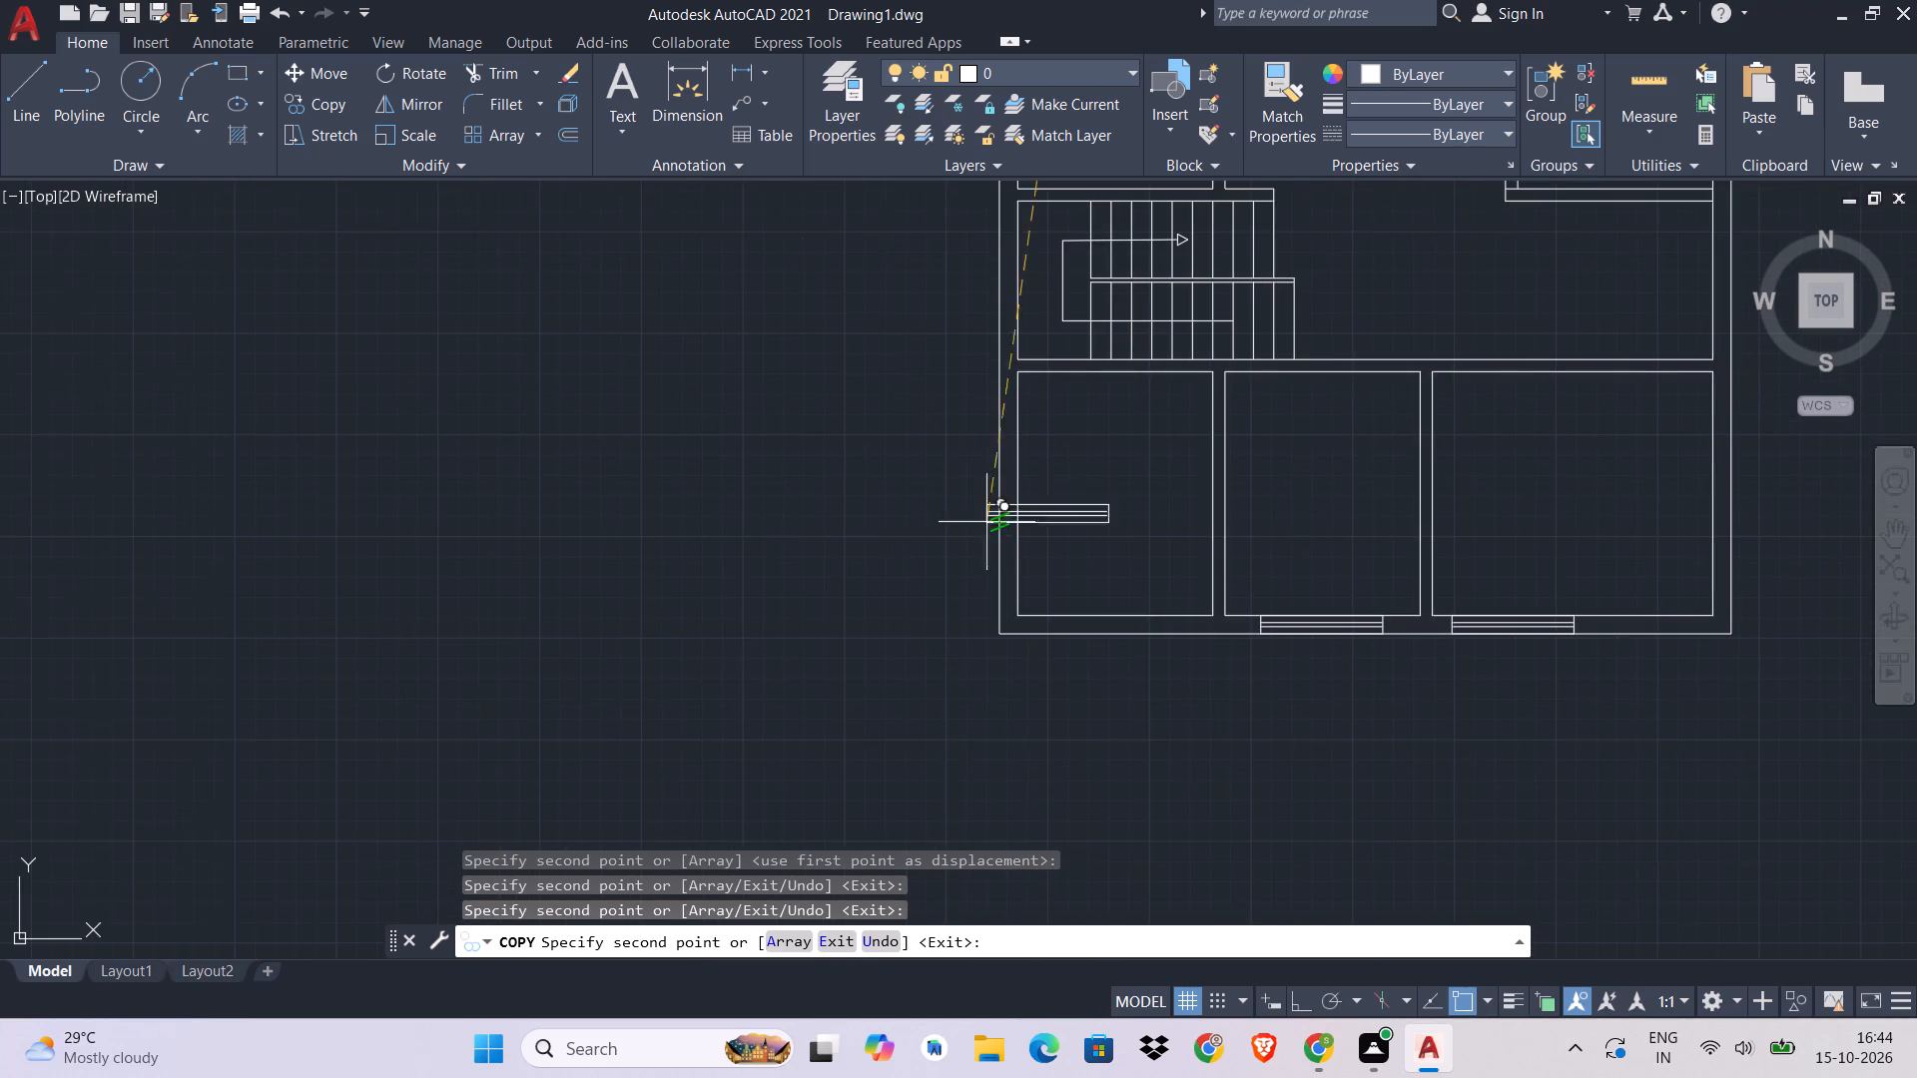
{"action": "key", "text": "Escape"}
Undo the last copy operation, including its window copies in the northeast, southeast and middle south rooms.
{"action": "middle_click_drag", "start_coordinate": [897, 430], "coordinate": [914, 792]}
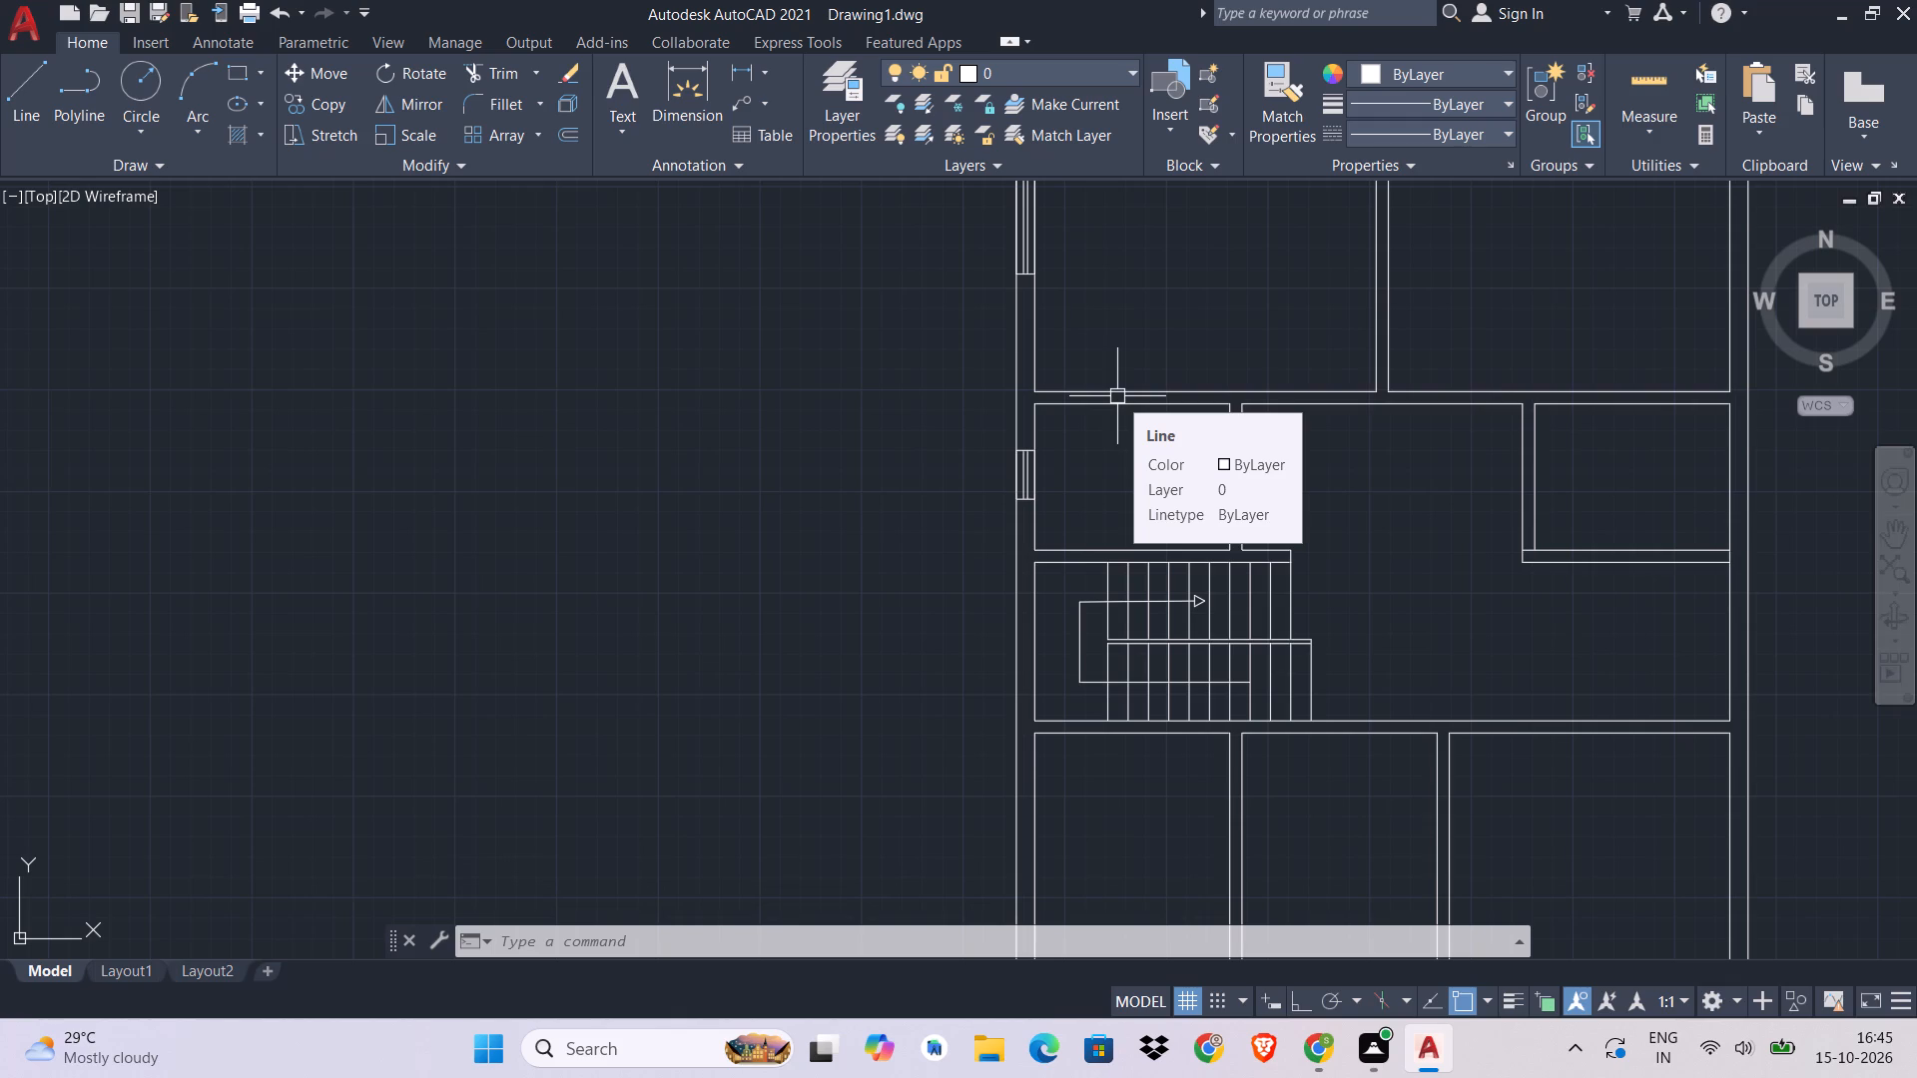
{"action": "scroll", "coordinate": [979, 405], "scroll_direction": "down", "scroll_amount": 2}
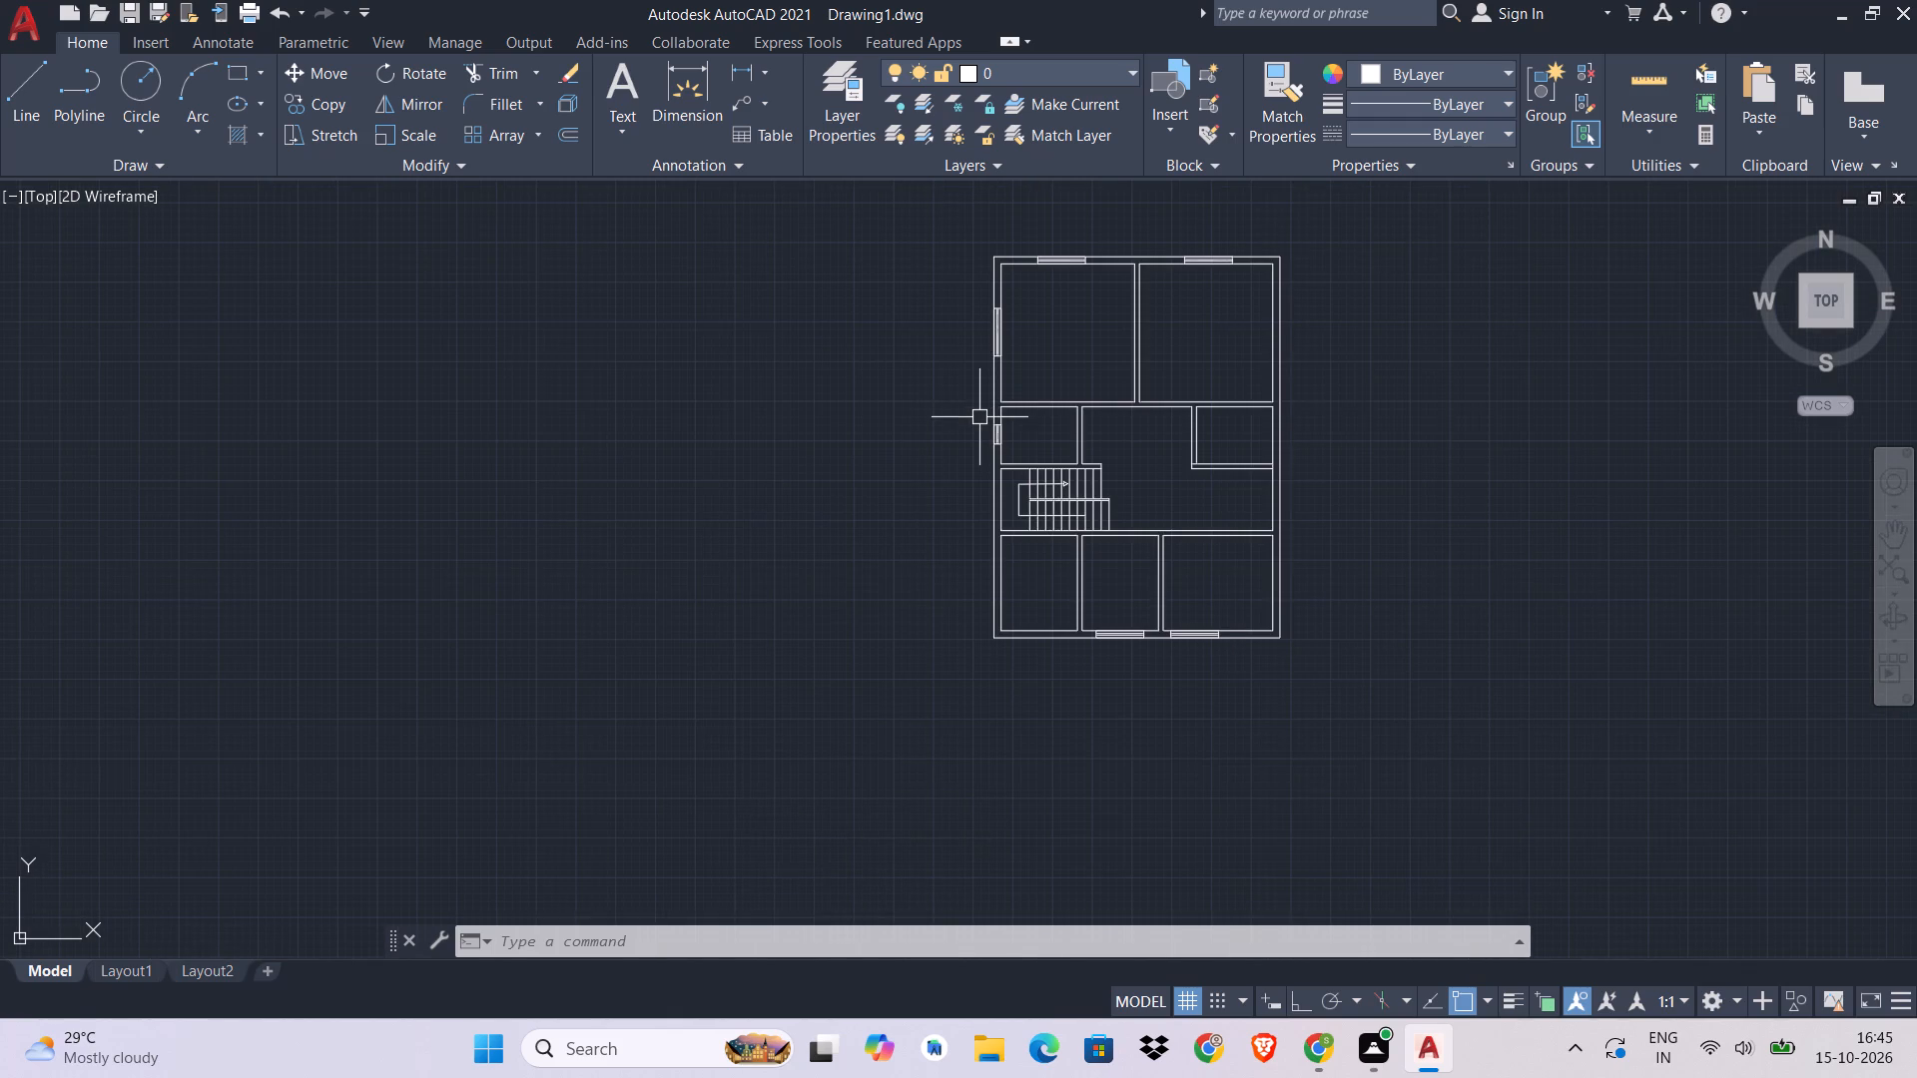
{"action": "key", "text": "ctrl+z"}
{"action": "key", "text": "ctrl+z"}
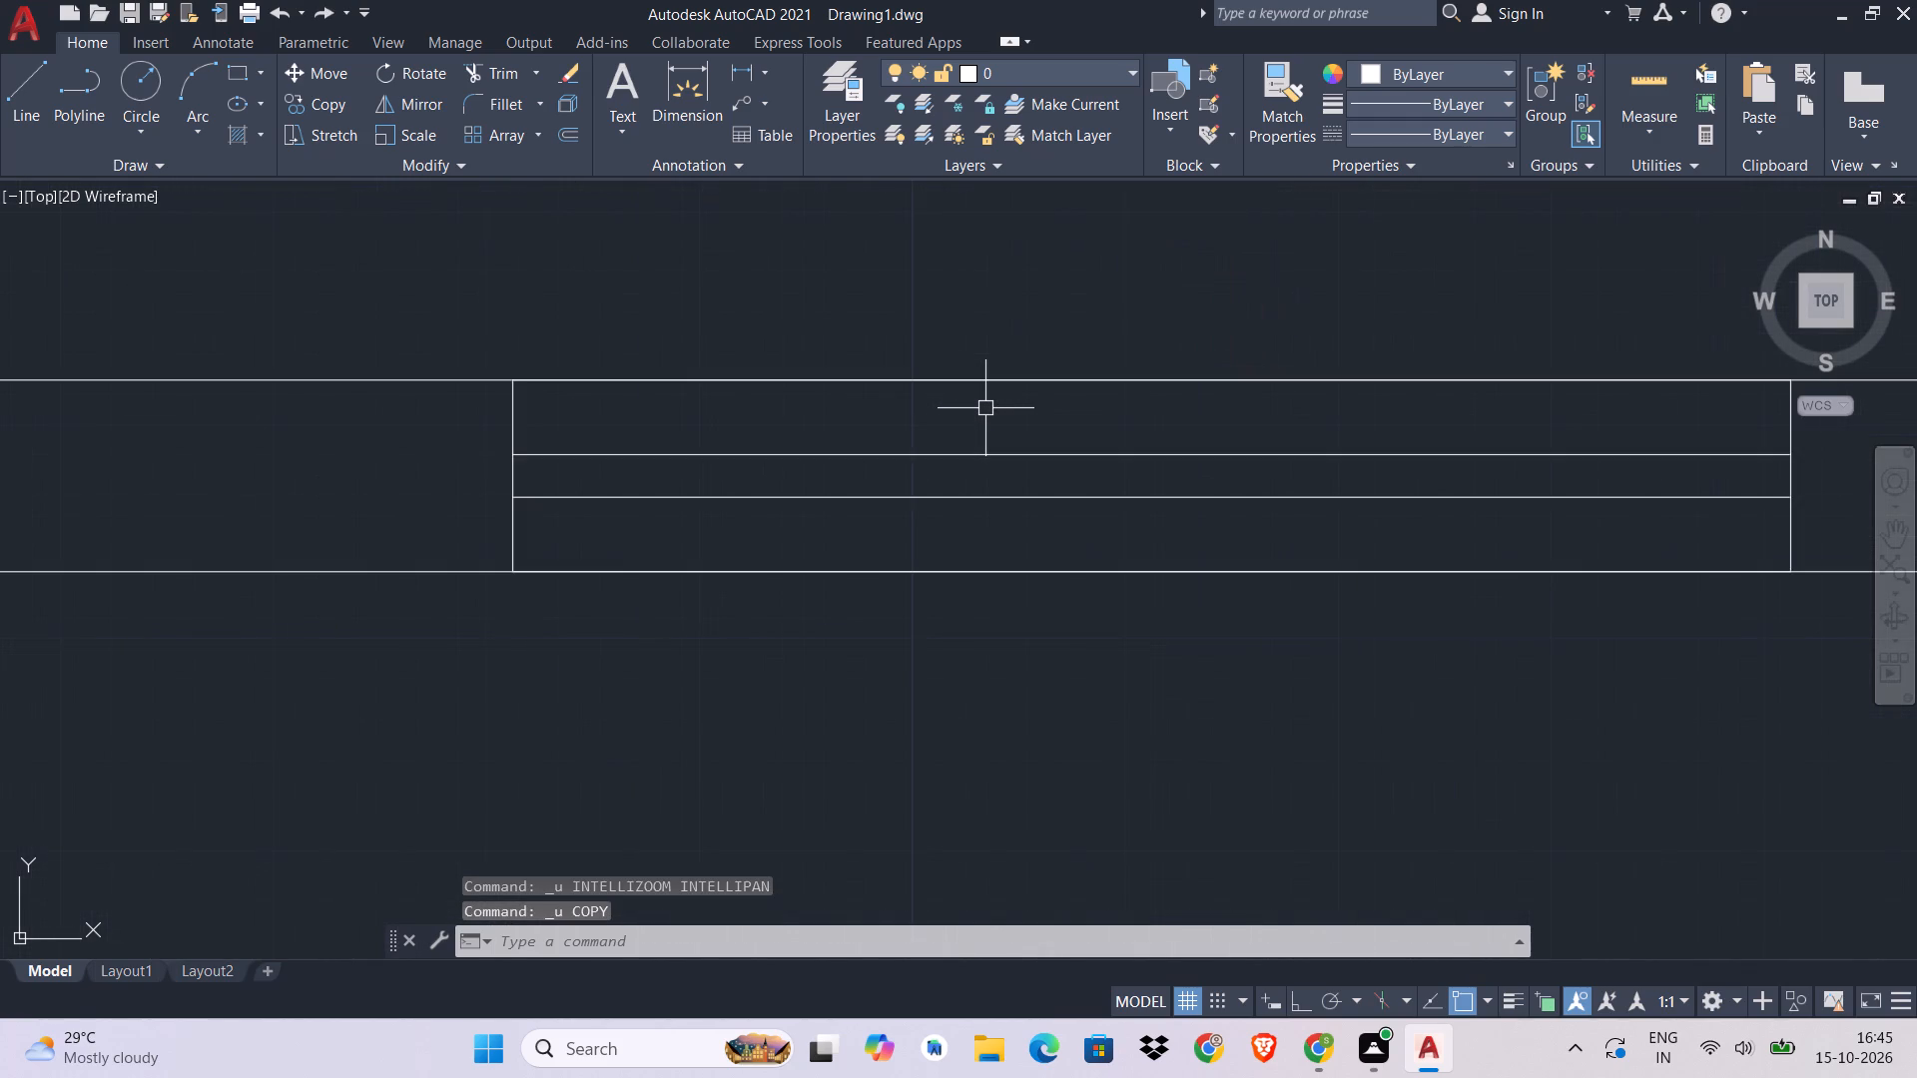
Copy the northwest room's north-wall window by its upper-left corner onto the inner face of the southeast room's south exterior wall.
{"action": "scroll", "coordinate": [985, 420], "scroll_direction": "down", "scroll_amount": 6}
{"action": "middle_click_drag", "start_coordinate": [985, 574], "coordinate": [883, 223]}
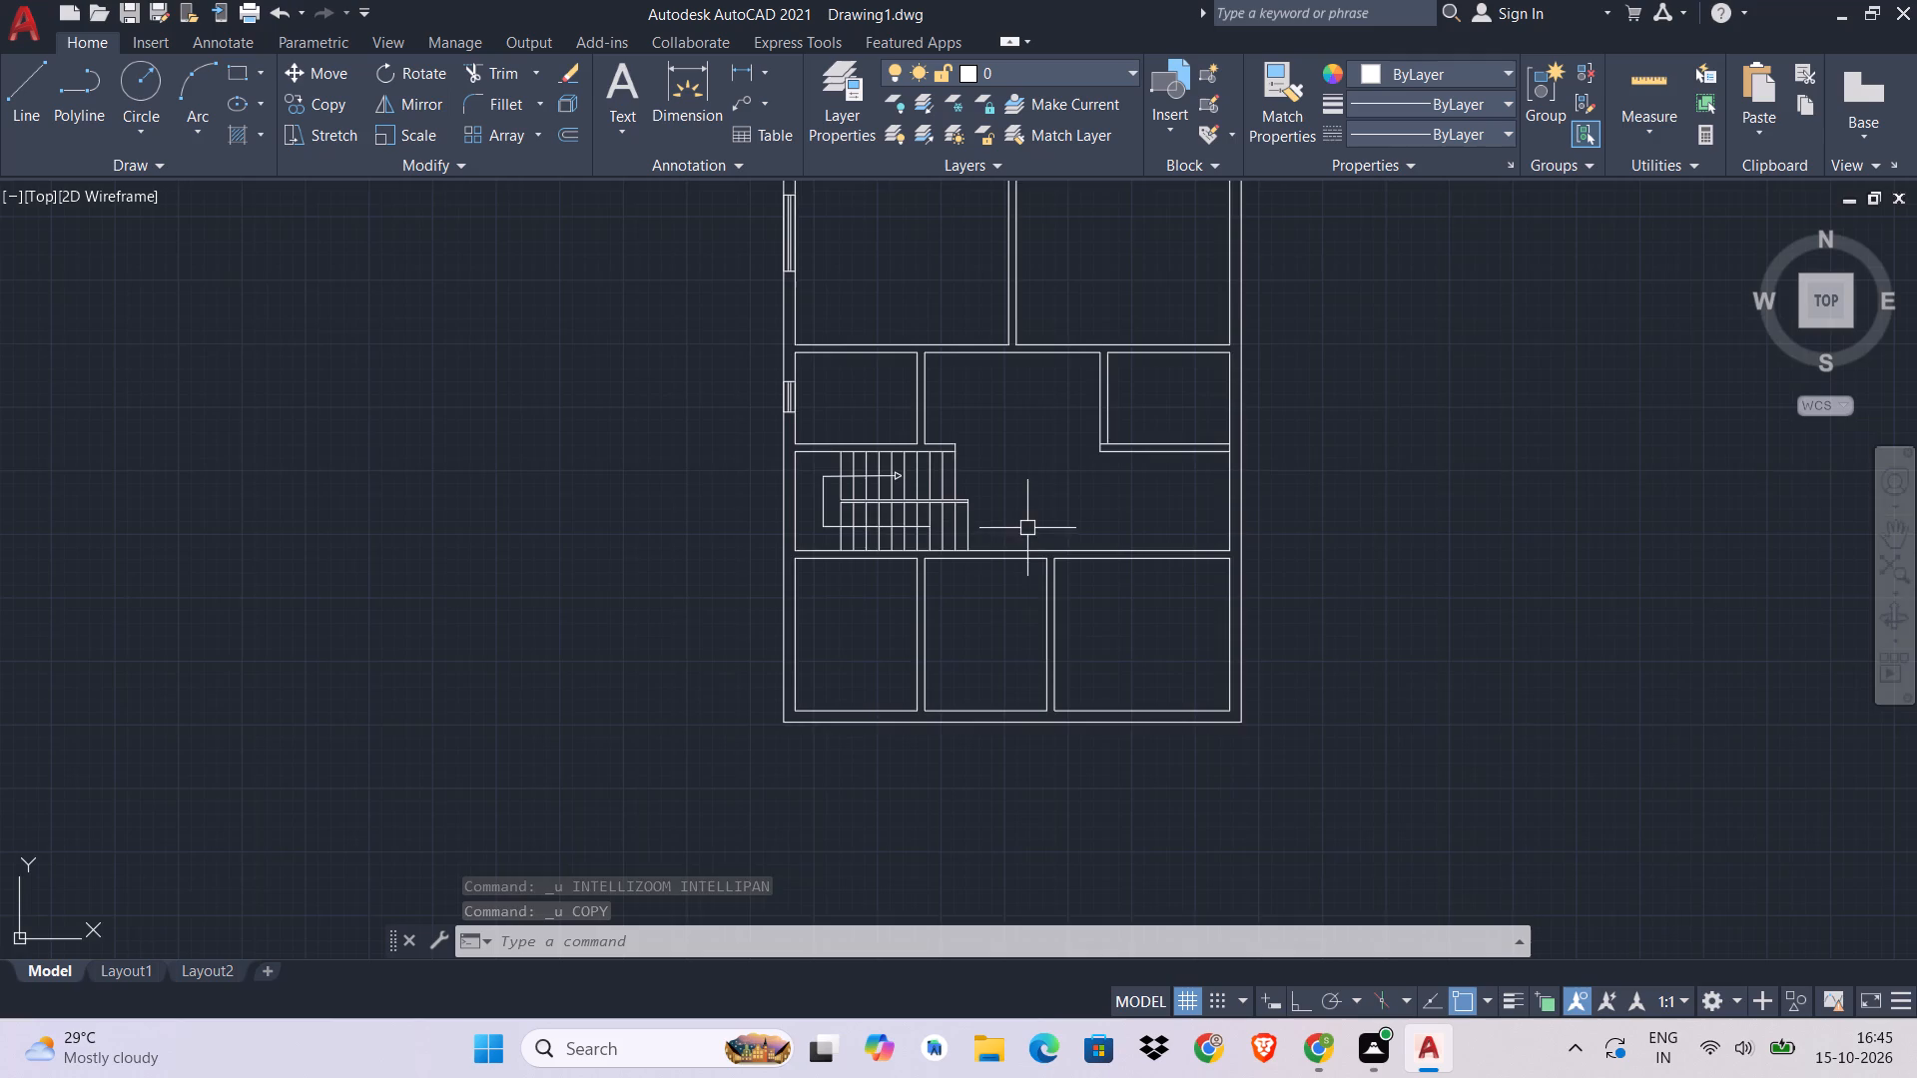
{"action": "middle_click_drag", "start_coordinate": [1027, 528], "coordinate": [985, 730]}
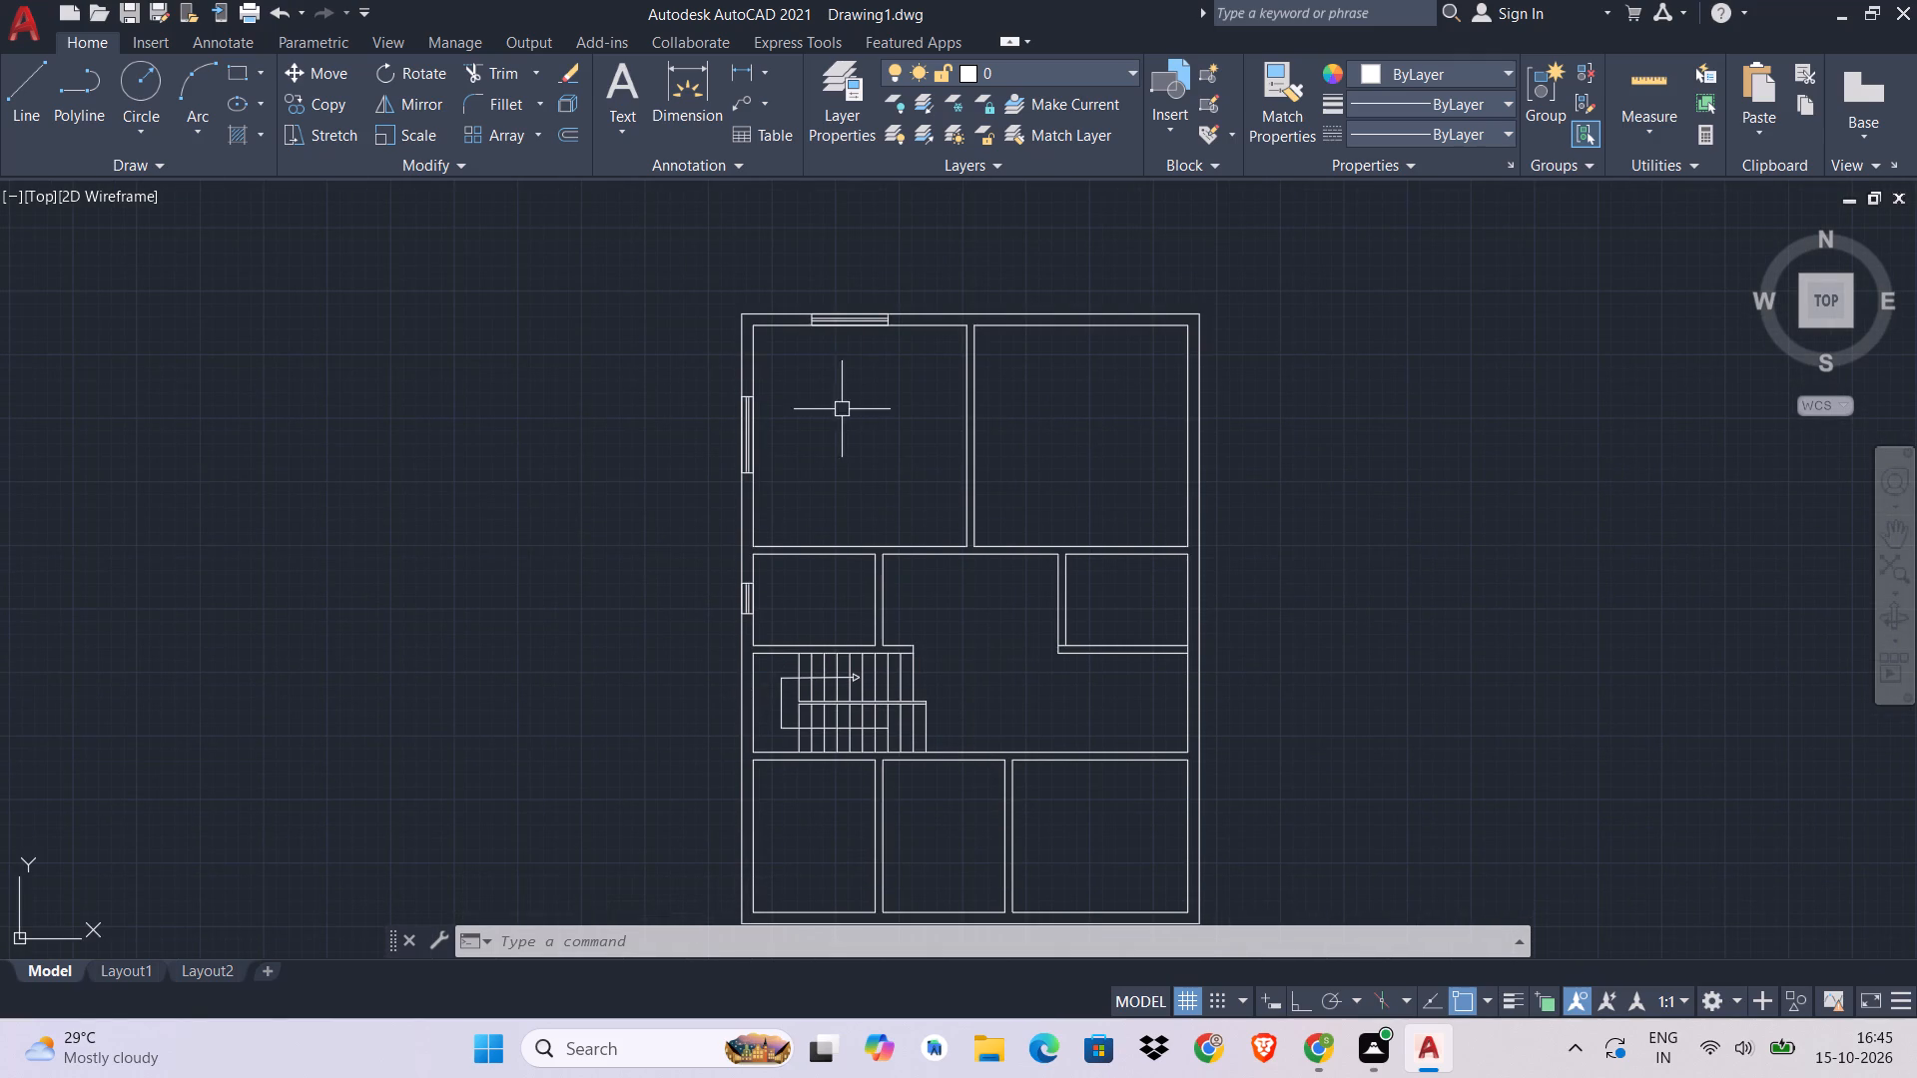
{"action": "scroll", "coordinate": [808, 325], "scroll_direction": "up", "scroll_amount": 6}
{"action": "middle_click_drag", "start_coordinate": [974, 304], "coordinate": [414, 645]}
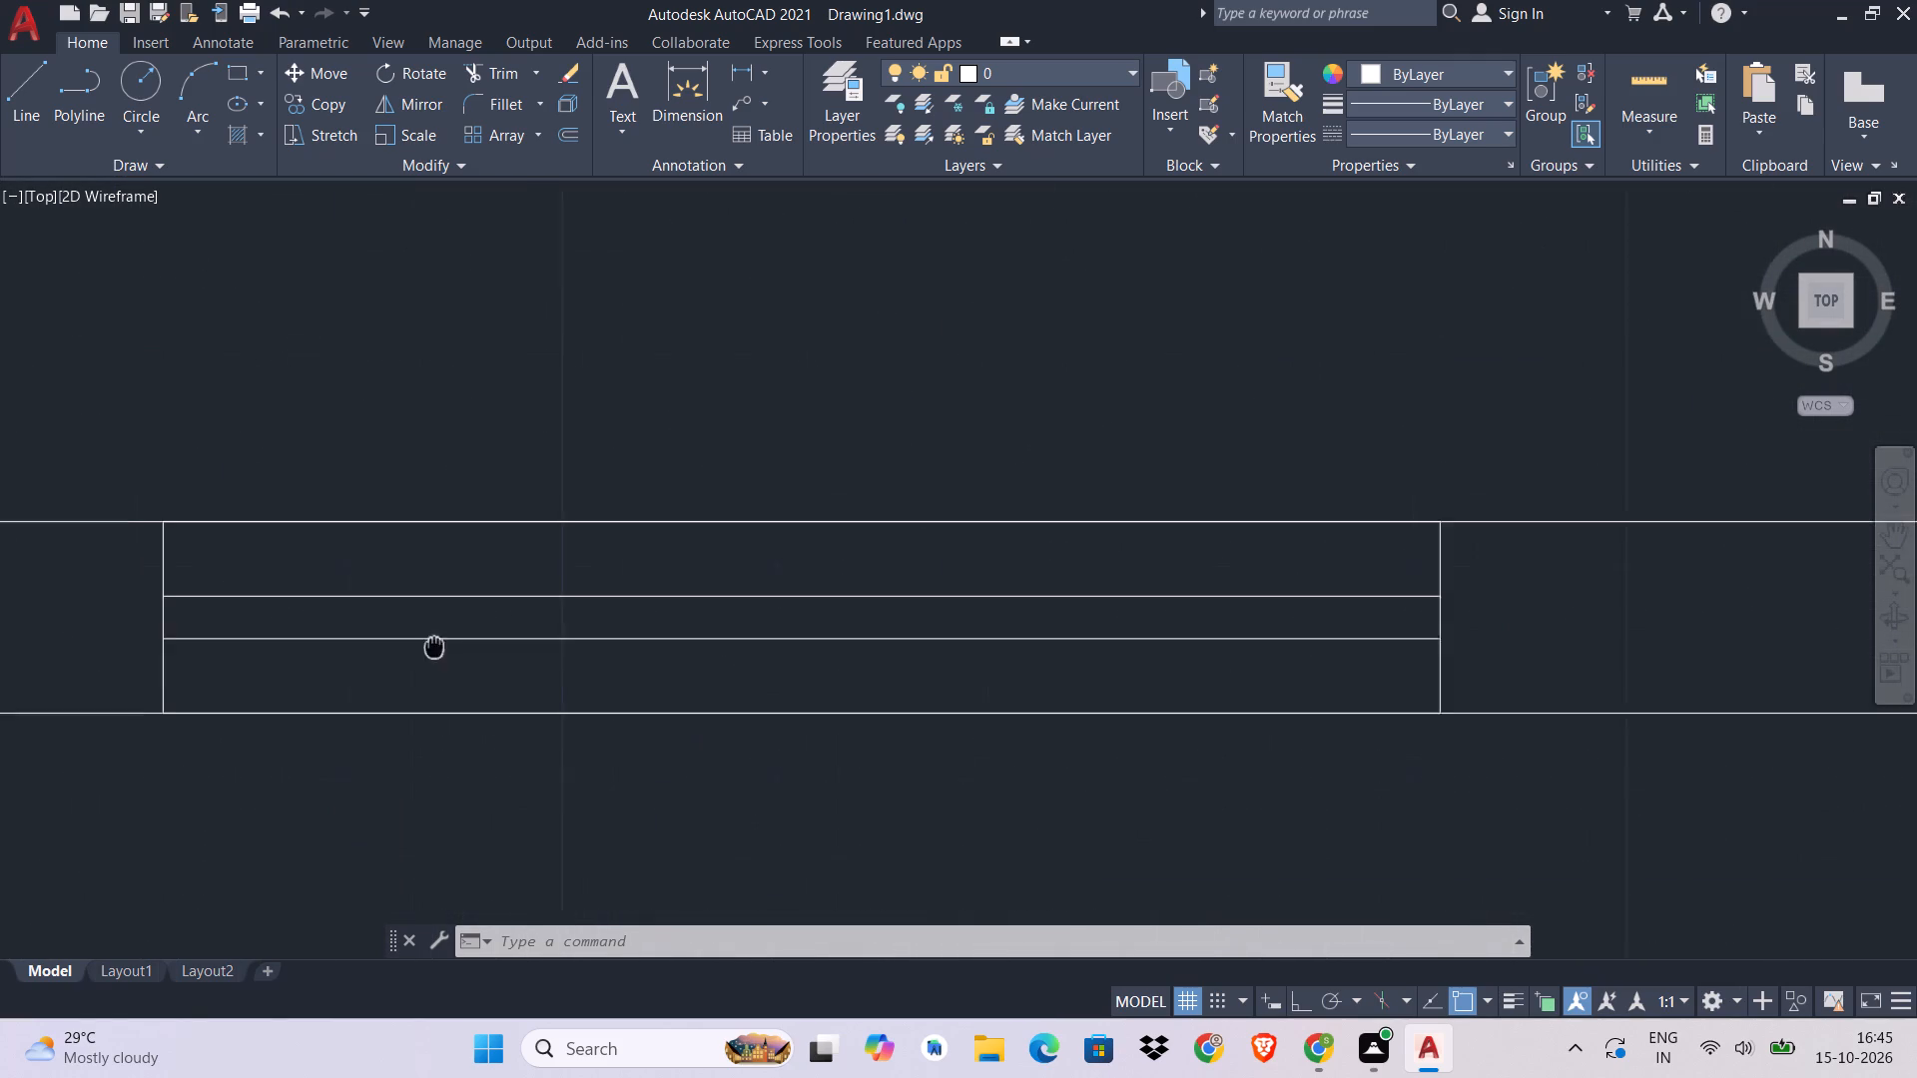
{"action": "middle_click_drag", "start_coordinate": [414, 645], "coordinate": [406, 646]}
{"action": "left_click", "coordinate": [1435, 561]}
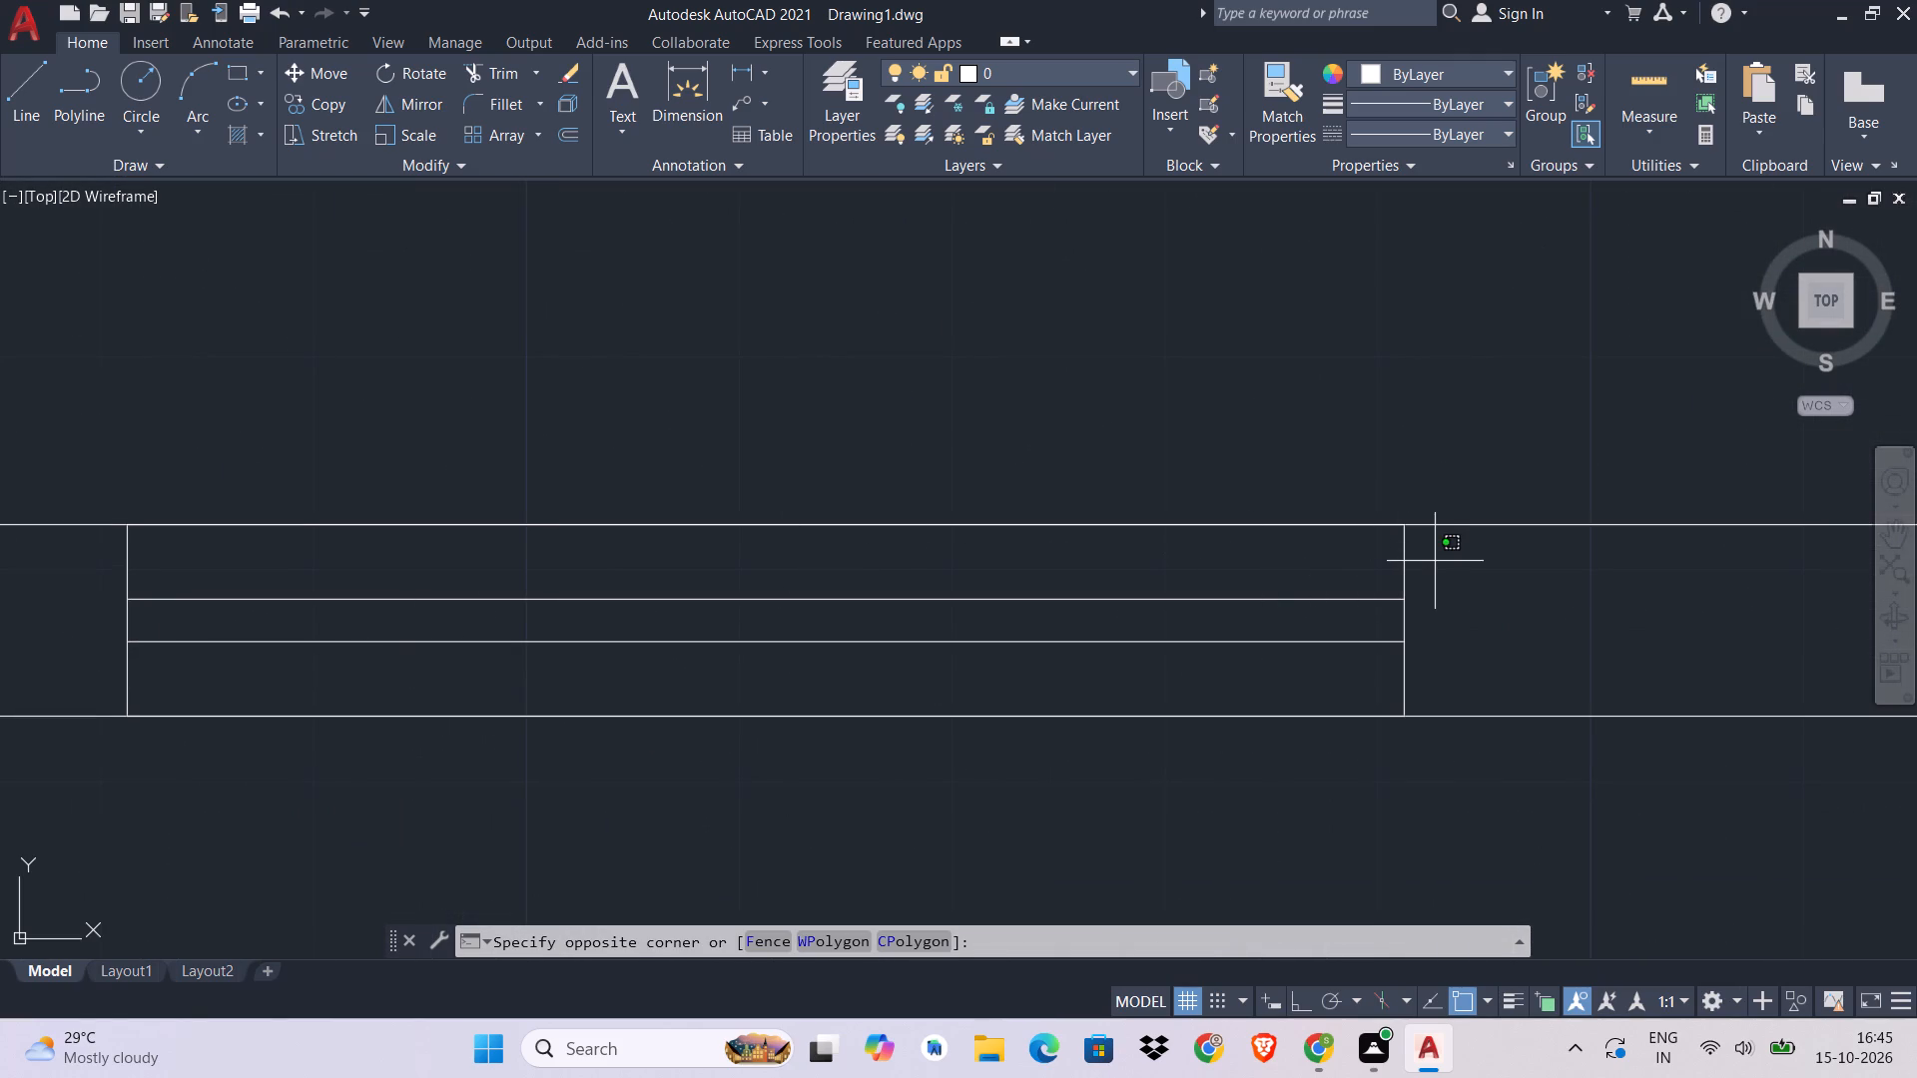
{"action": "middle_click_drag", "start_coordinate": [1005, 634], "coordinate": [1565, 521]}
{"action": "left_click", "coordinate": [605, 550]}
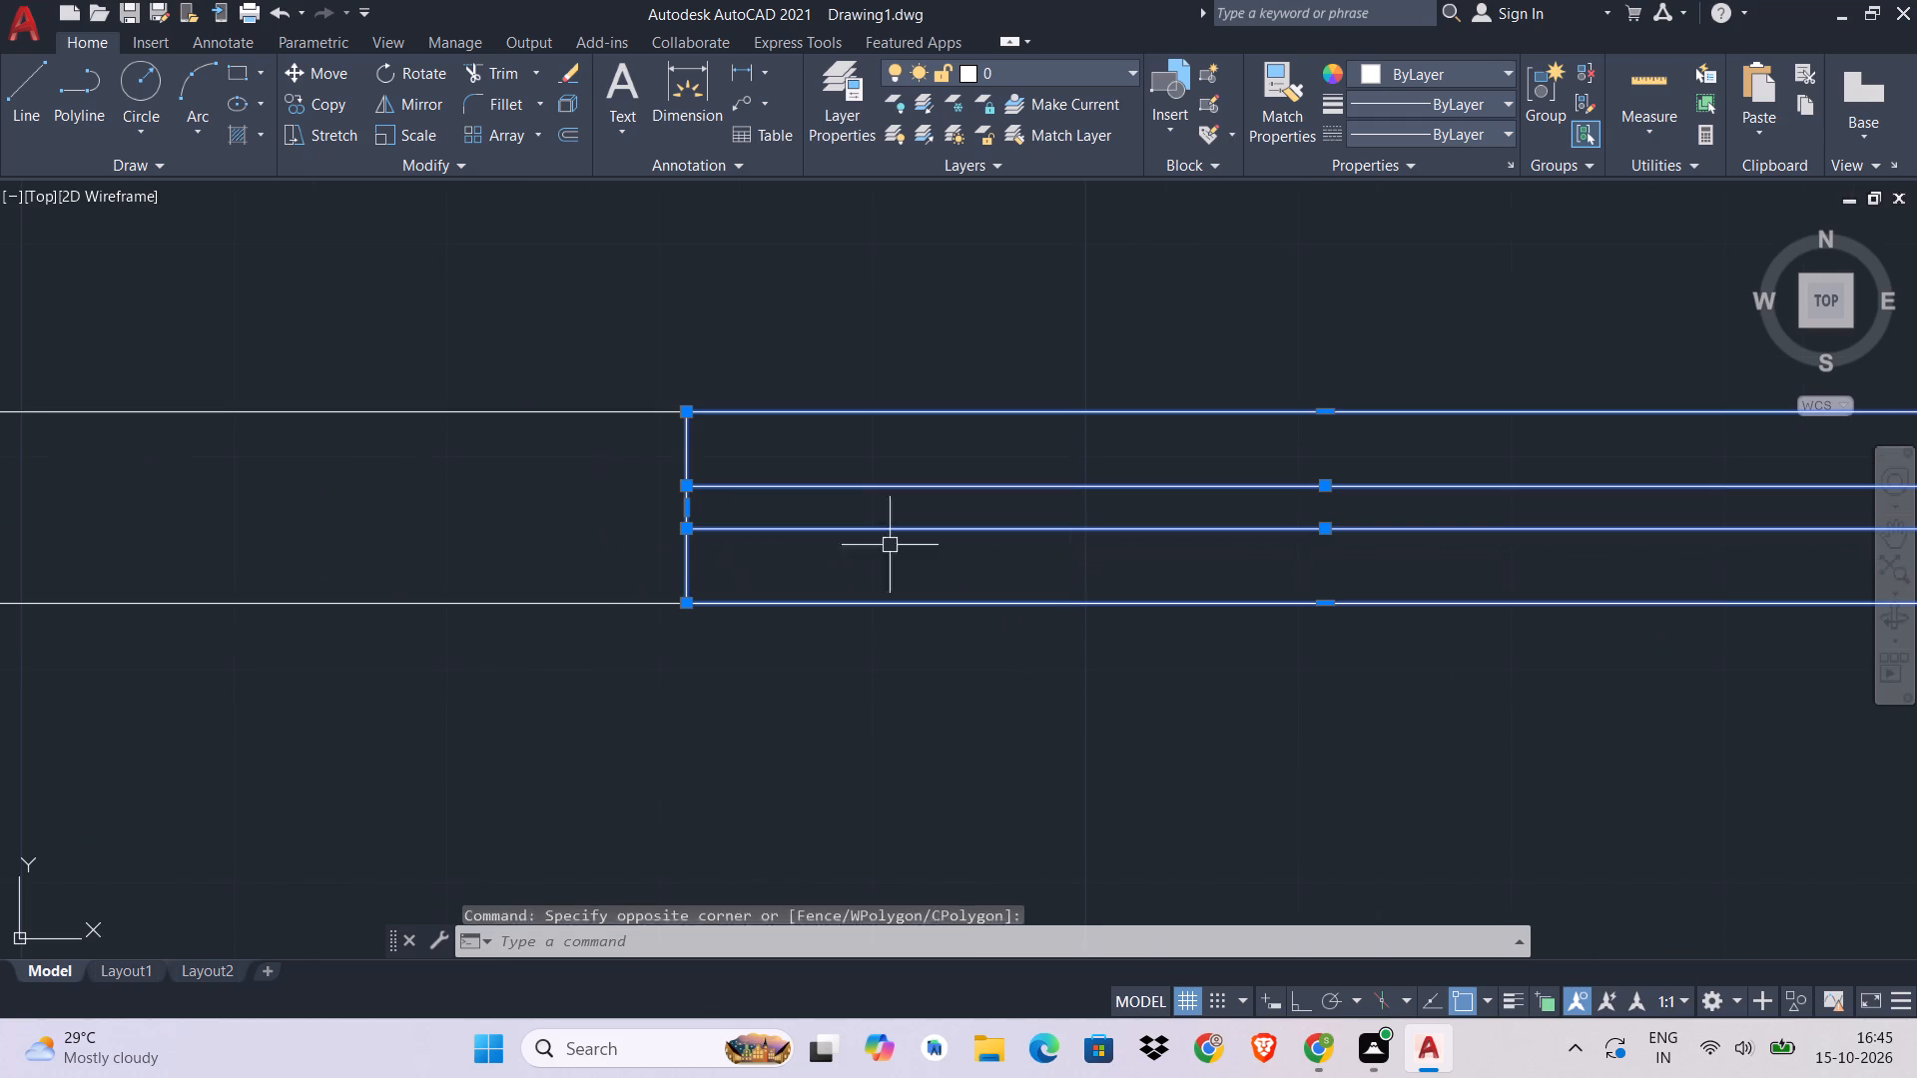
{"action": "key", "text": "c"}
{"action": "key", "text": "o"}
{"action": "key", "text": "space"}
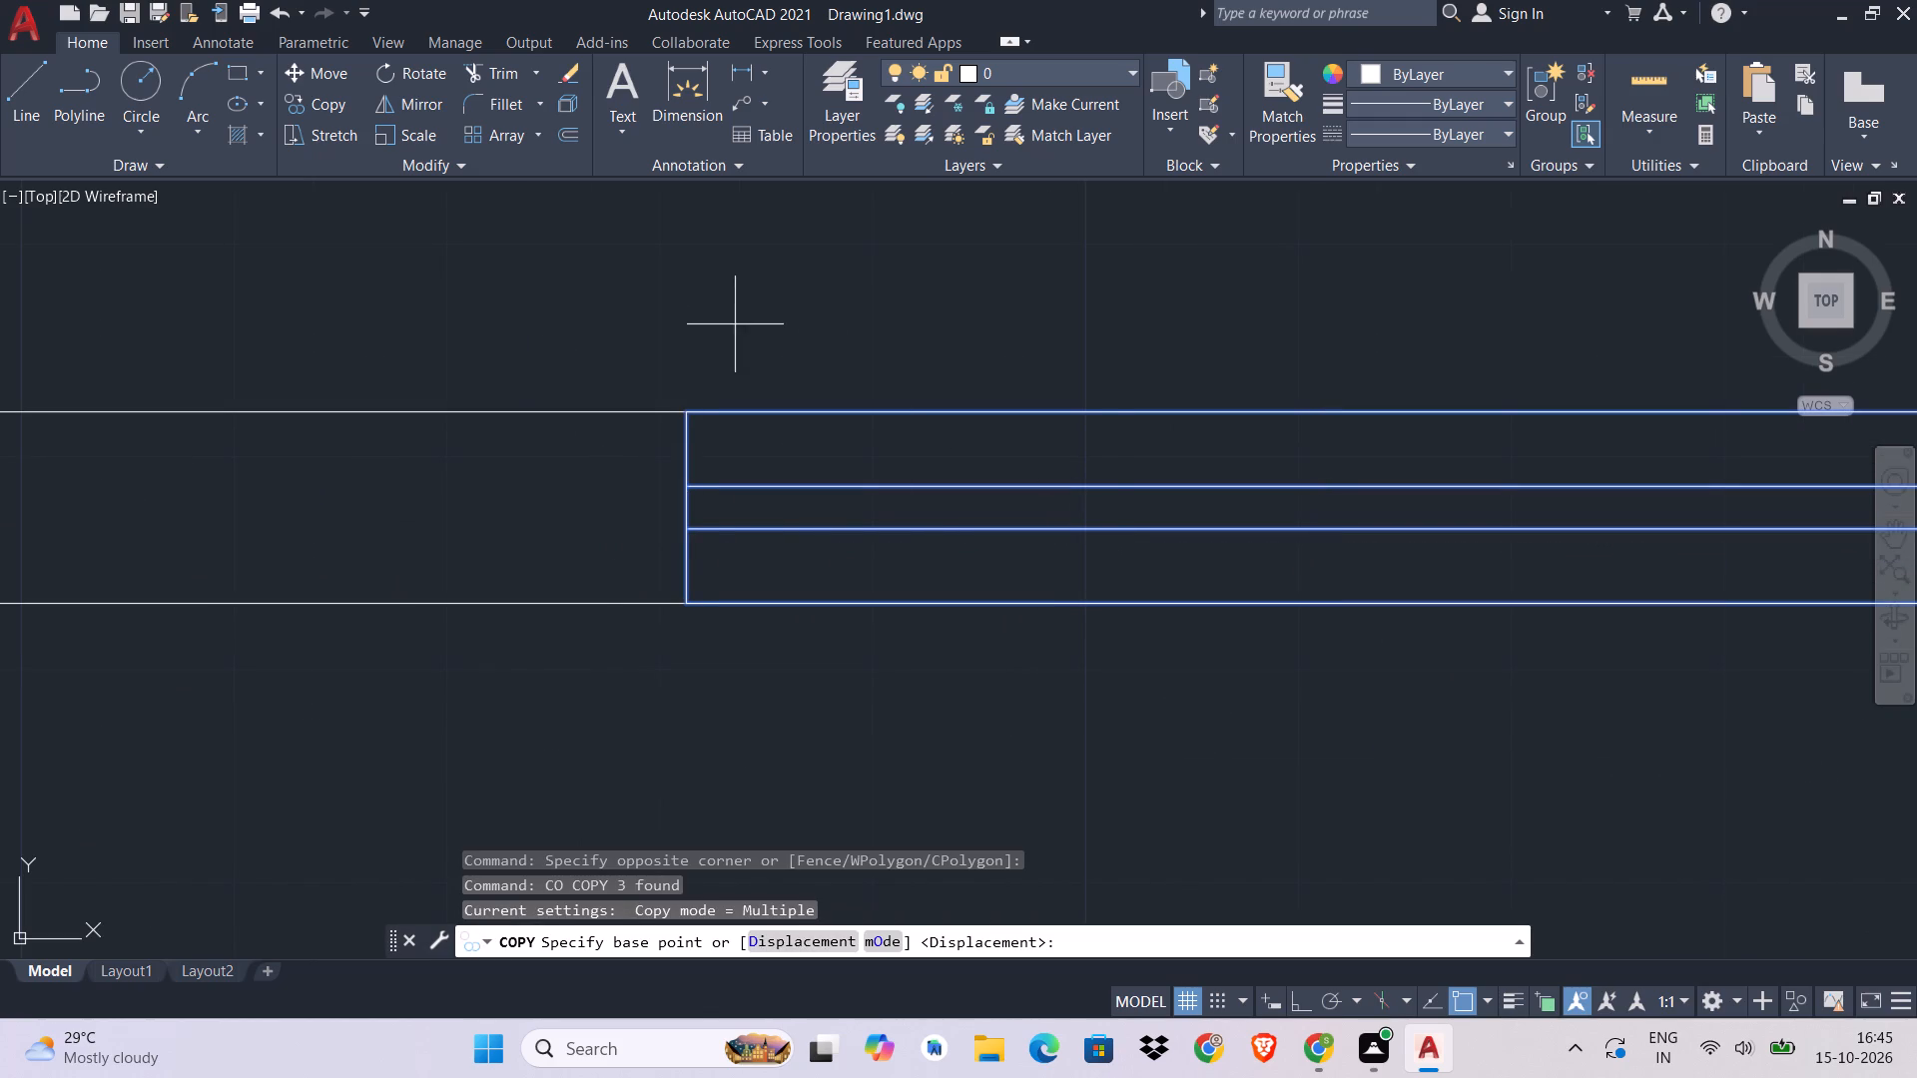
{"action": "left_click", "coordinate": [684, 410]}
{"action": "scroll", "coordinate": [685, 487], "scroll_direction": "down", "scroll_amount": 5}
{"action": "middle_click_drag", "start_coordinate": [977, 695], "coordinate": [897, 374]}
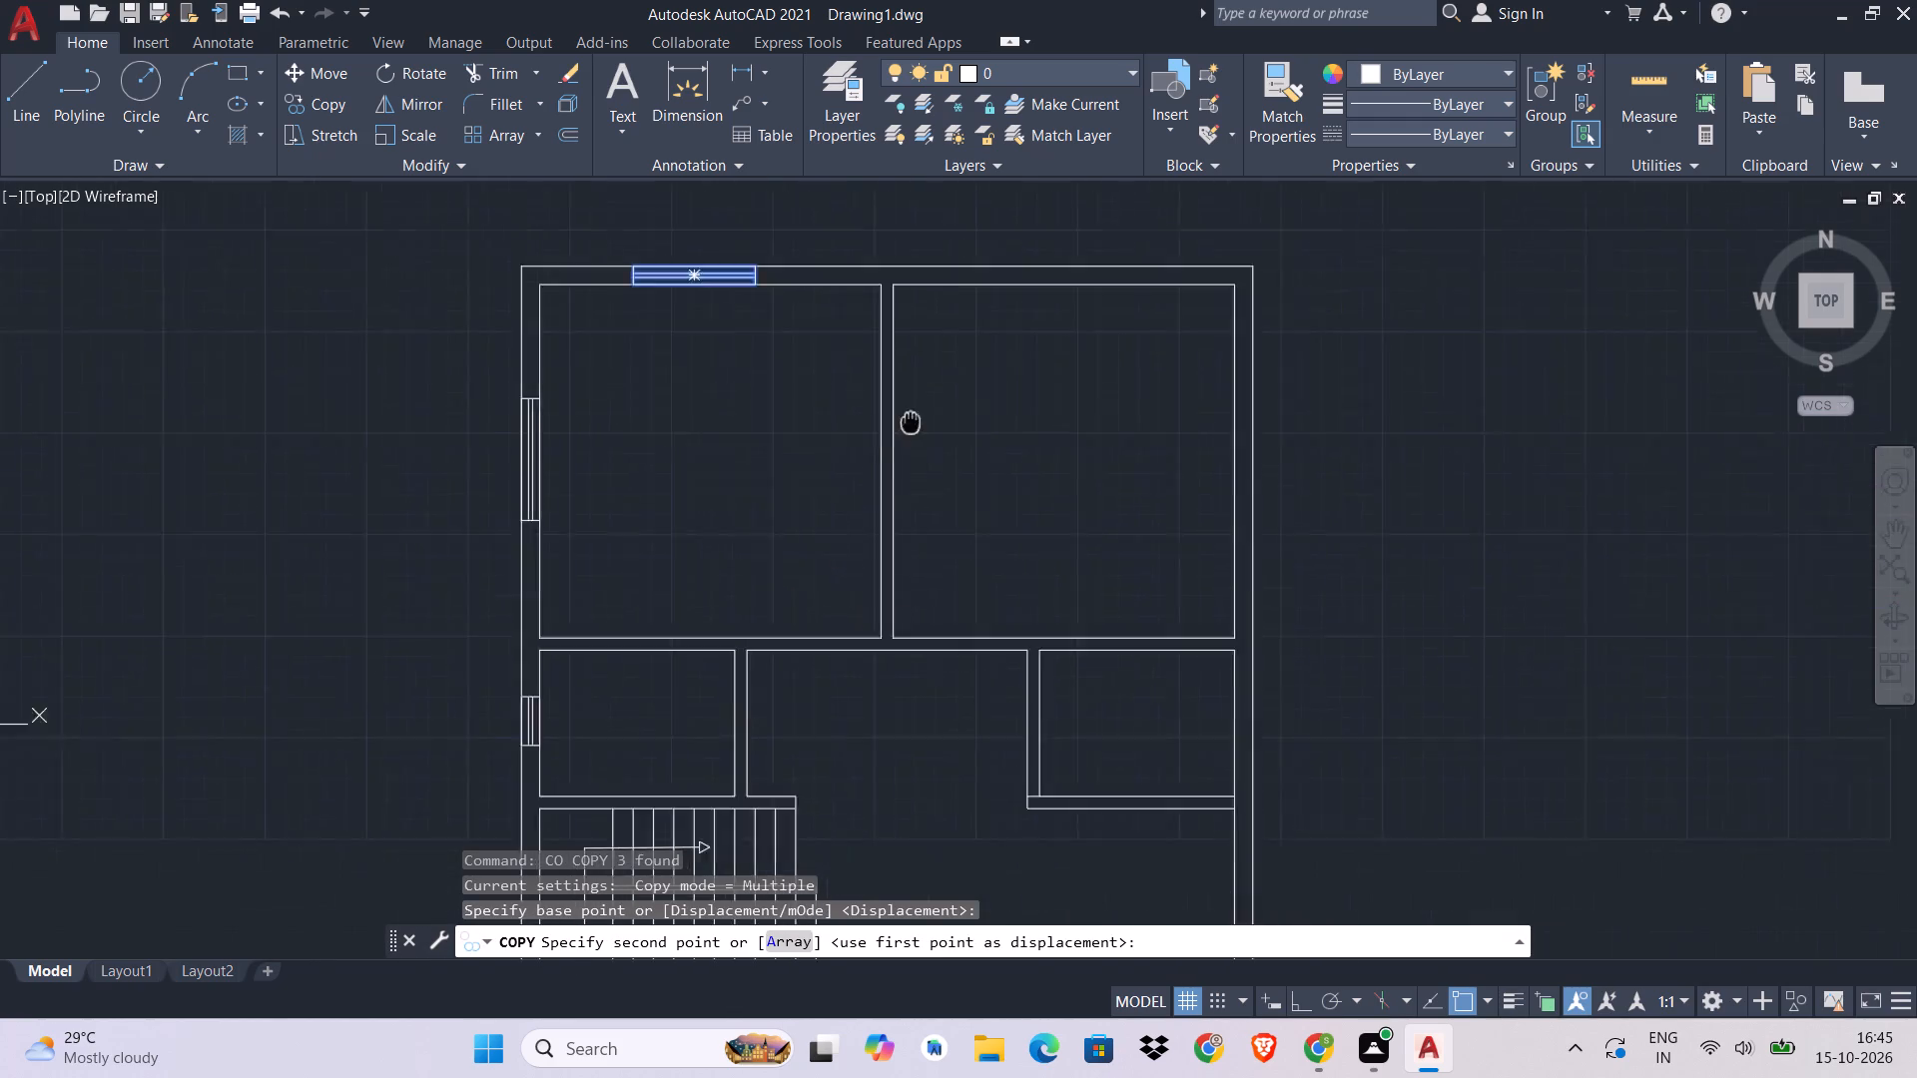
{"action": "middle_click_drag", "start_coordinate": [897, 374], "coordinate": [883, 237]}
{"action": "middle_click_drag", "start_coordinate": [1136, 748], "coordinate": [1047, 278]}
{"action": "scroll", "coordinate": [840, 506], "scroll_direction": "up", "scroll_amount": 1}
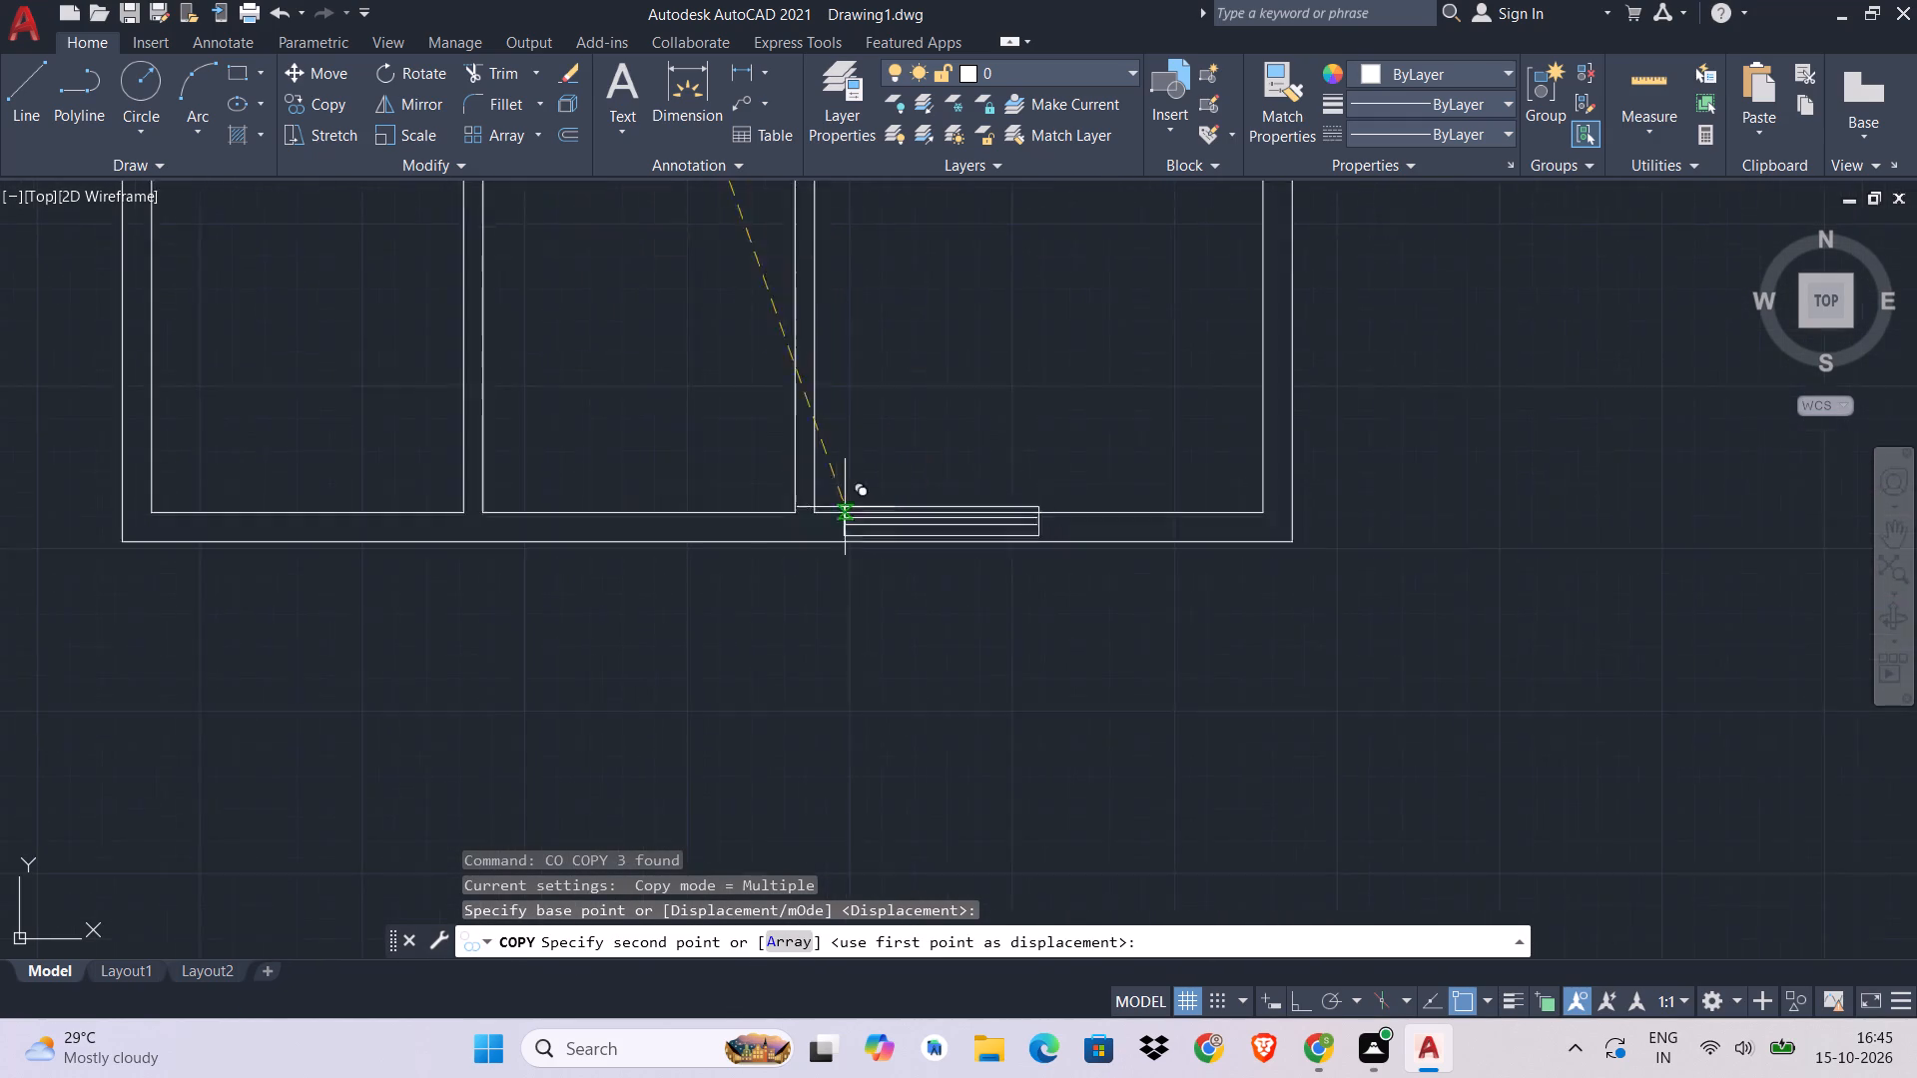
{"action": "scroll", "coordinate": [850, 508], "scroll_direction": "up", "scroll_amount": 3}
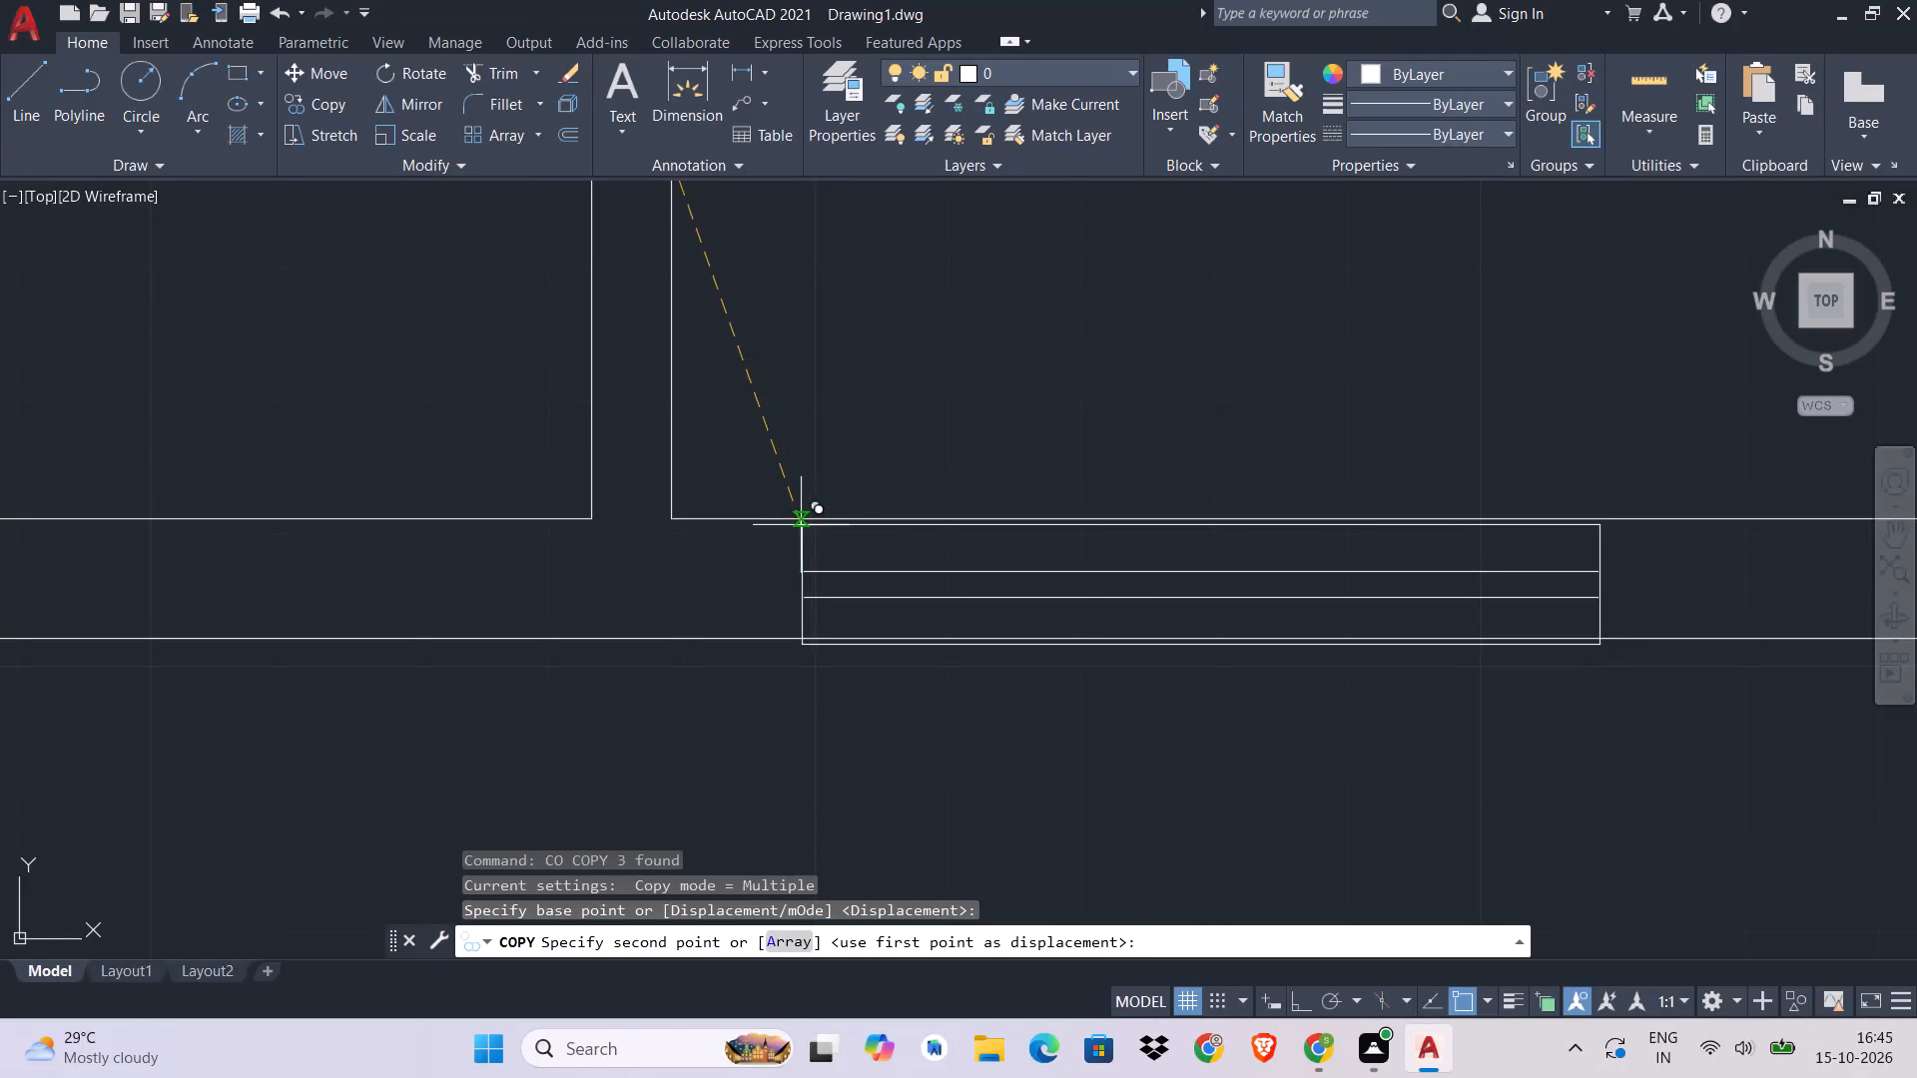
{"action": "left_click", "coordinate": [823, 519]}
Place another copy of the window in the south exterior wall of the middle south room.
{"action": "scroll", "coordinate": [726, 677], "scroll_direction": "down", "scroll_amount": 3}
{"action": "middle_click_drag", "start_coordinate": [726, 677], "coordinate": [1266, 505]}
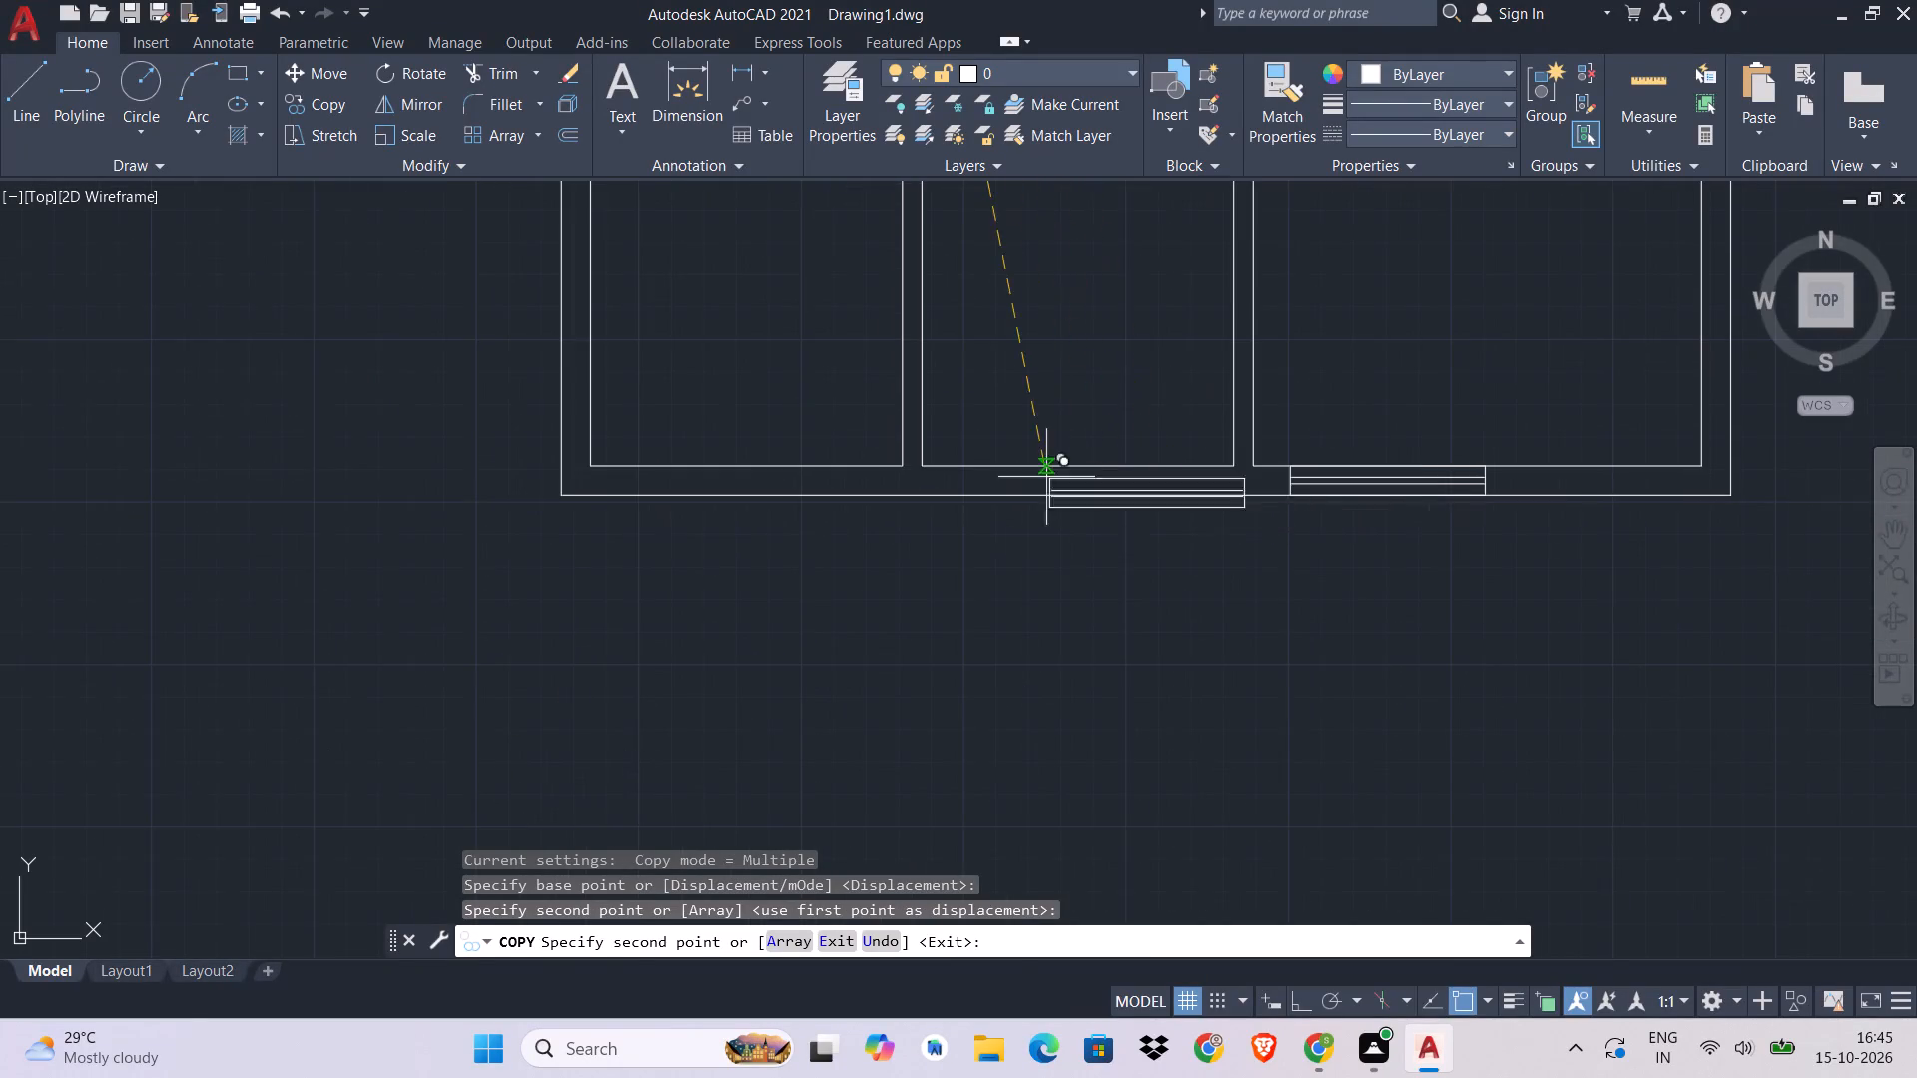
{"action": "scroll", "coordinate": [1001, 474], "scroll_direction": "up", "scroll_amount": 2}
{"action": "left_click", "coordinate": [962, 450]}
Place another copy of the window on the outer face of the northeast room's north exterior wall and end the copying.
{"action": "scroll", "coordinate": [941, 614], "scroll_direction": "down", "scroll_amount": 3}
{"action": "middle_click_drag", "start_coordinate": [944, 613], "coordinate": [962, 602]}
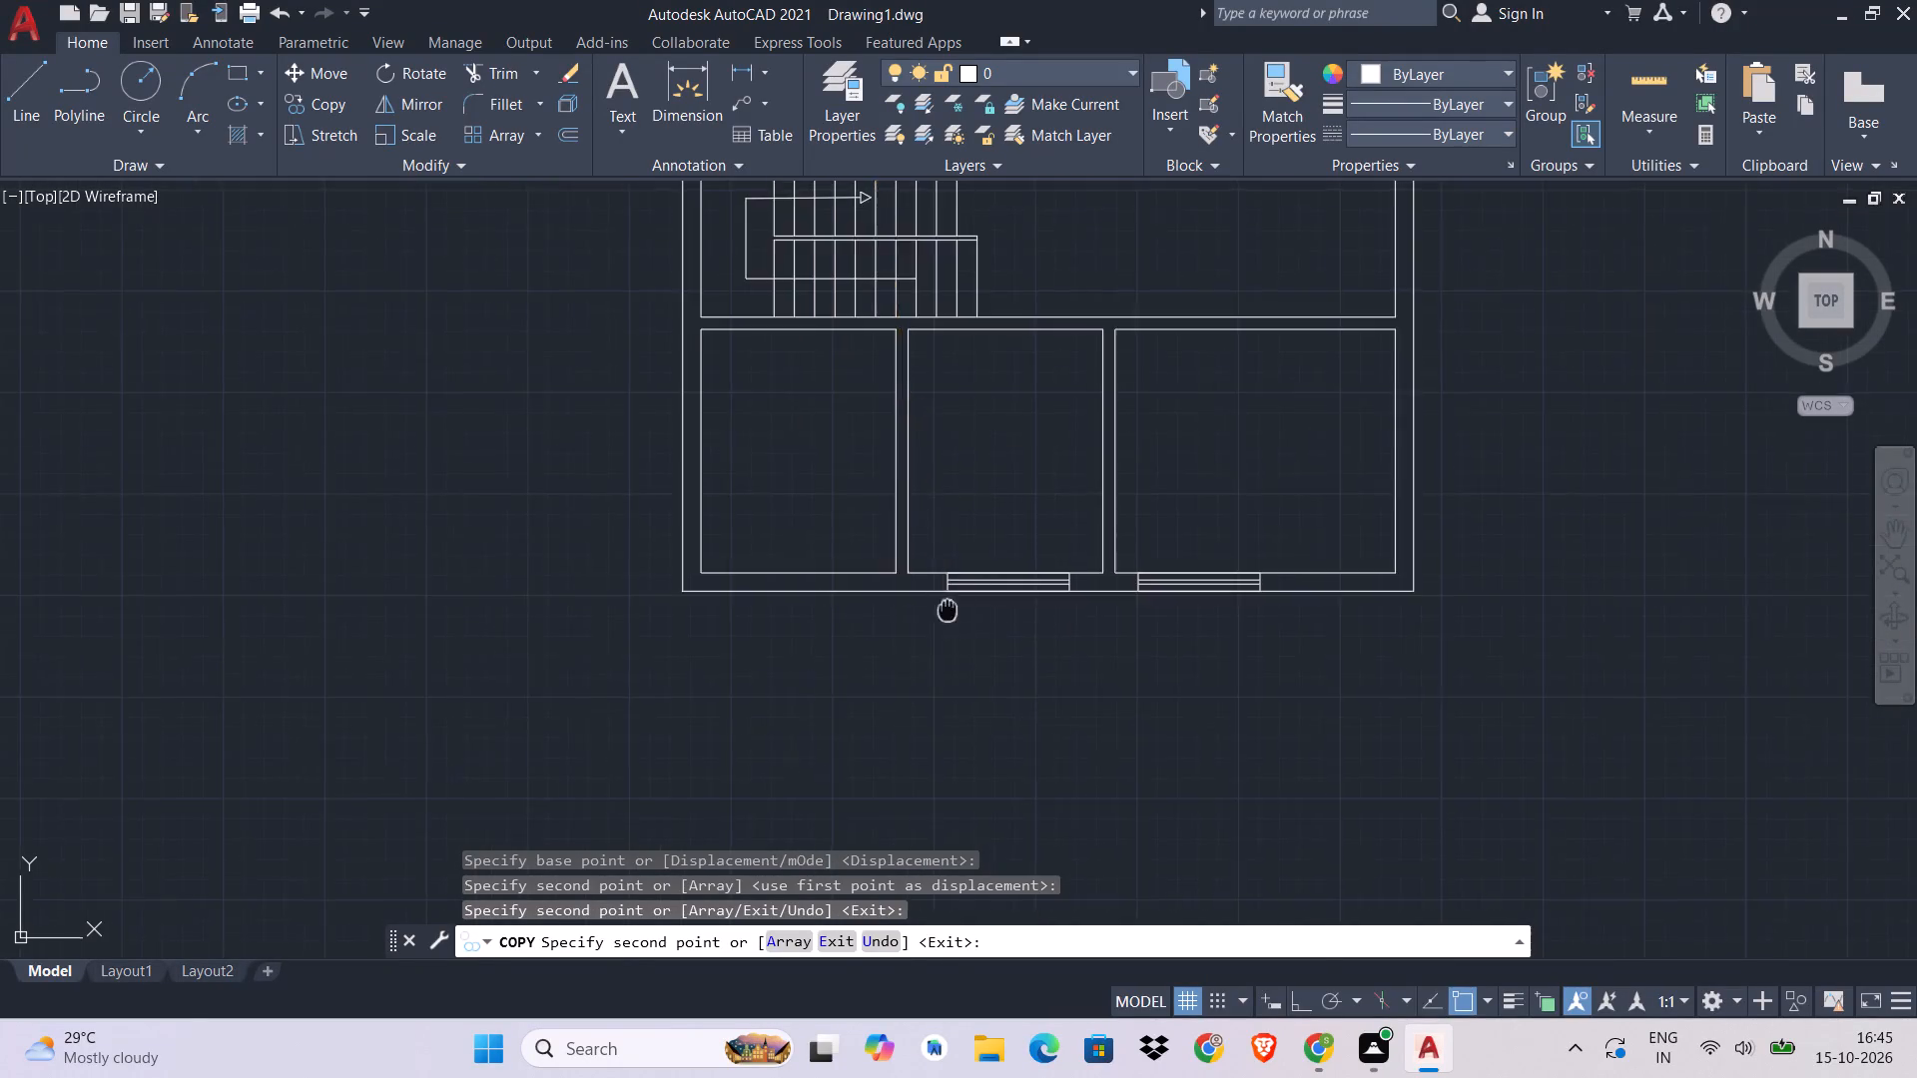
{"action": "middle_click_drag", "start_coordinate": [962, 602], "coordinate": [1043, 626]}
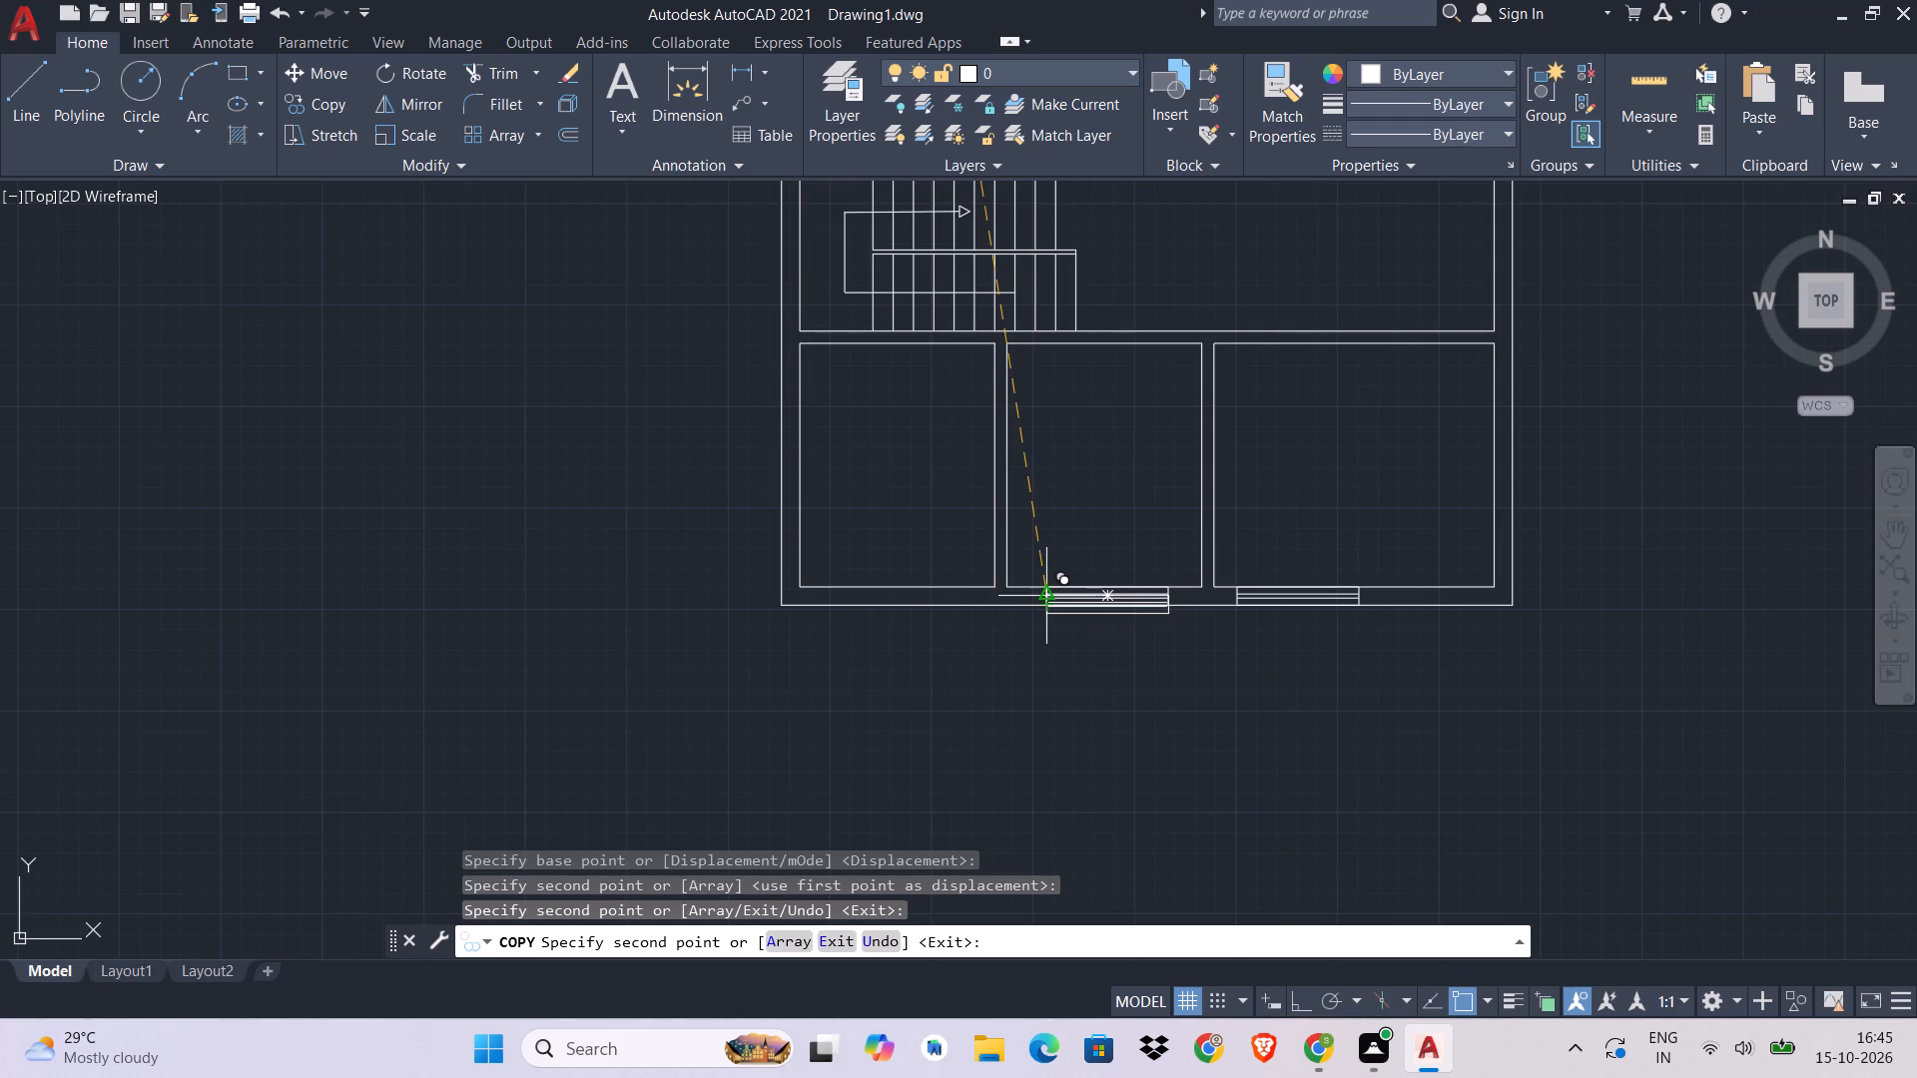
{"action": "scroll", "coordinate": [1062, 574], "scroll_direction": "down", "scroll_amount": 3}
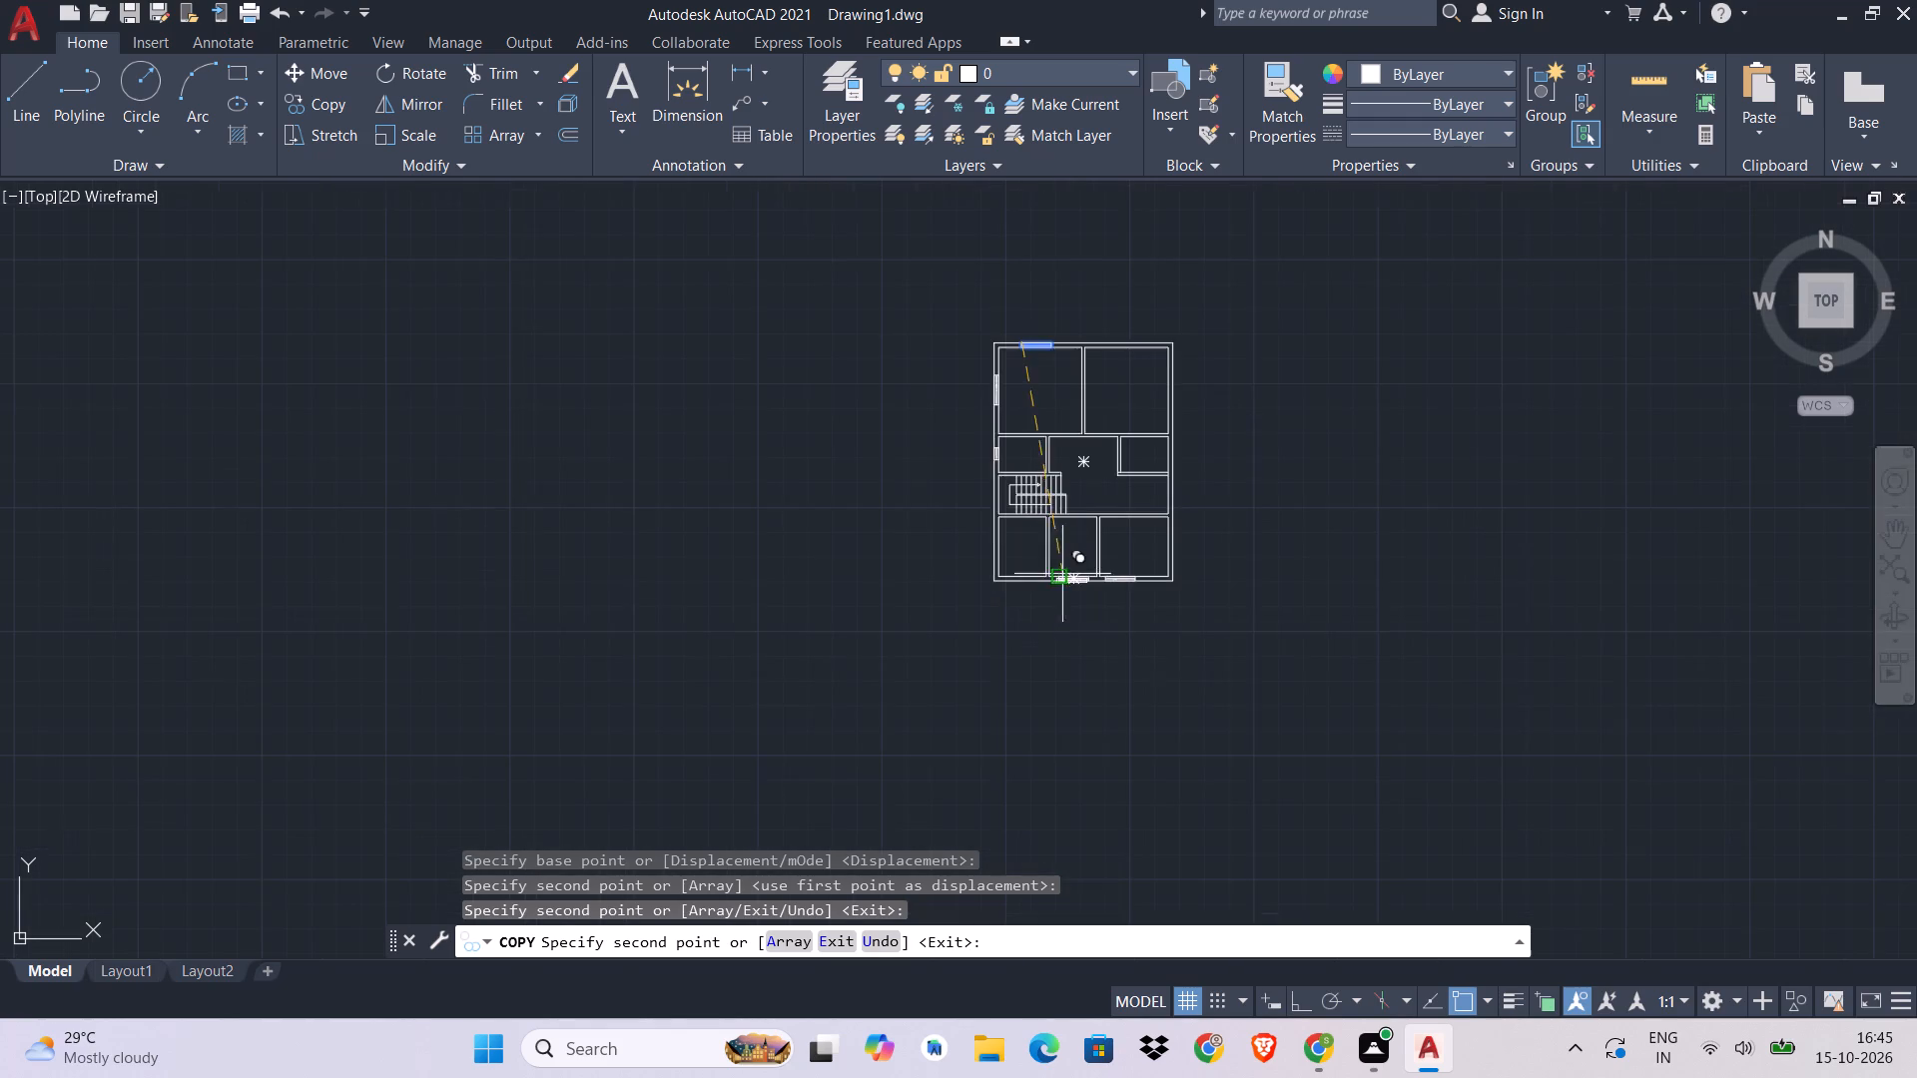
{"action": "scroll", "coordinate": [1142, 324], "scroll_direction": "up", "scroll_amount": 4}
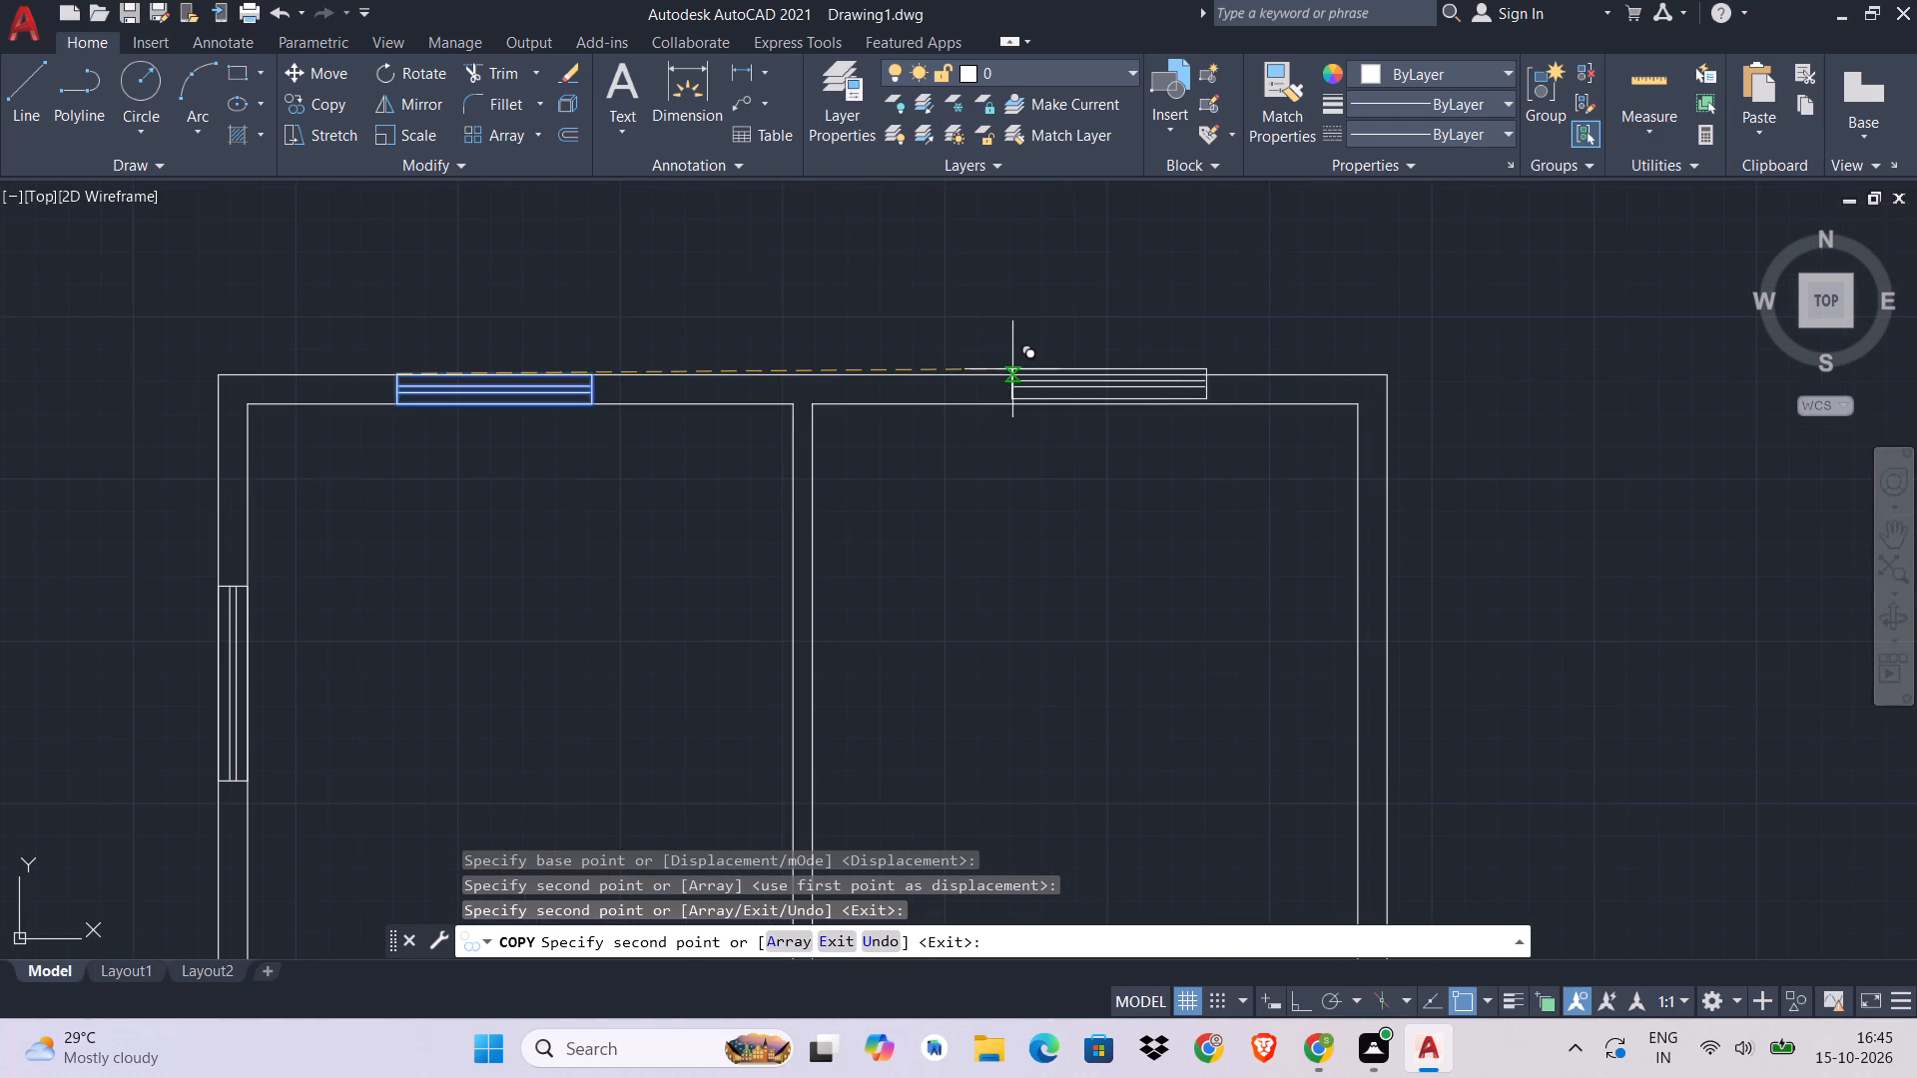
{"action": "left_click", "coordinate": [1012, 369]}
{"action": "scroll", "coordinate": [1334, 550], "scroll_direction": "down", "scroll_amount": 1}
{"action": "middle_click_drag", "start_coordinate": [1336, 555], "coordinate": [1187, 225]}
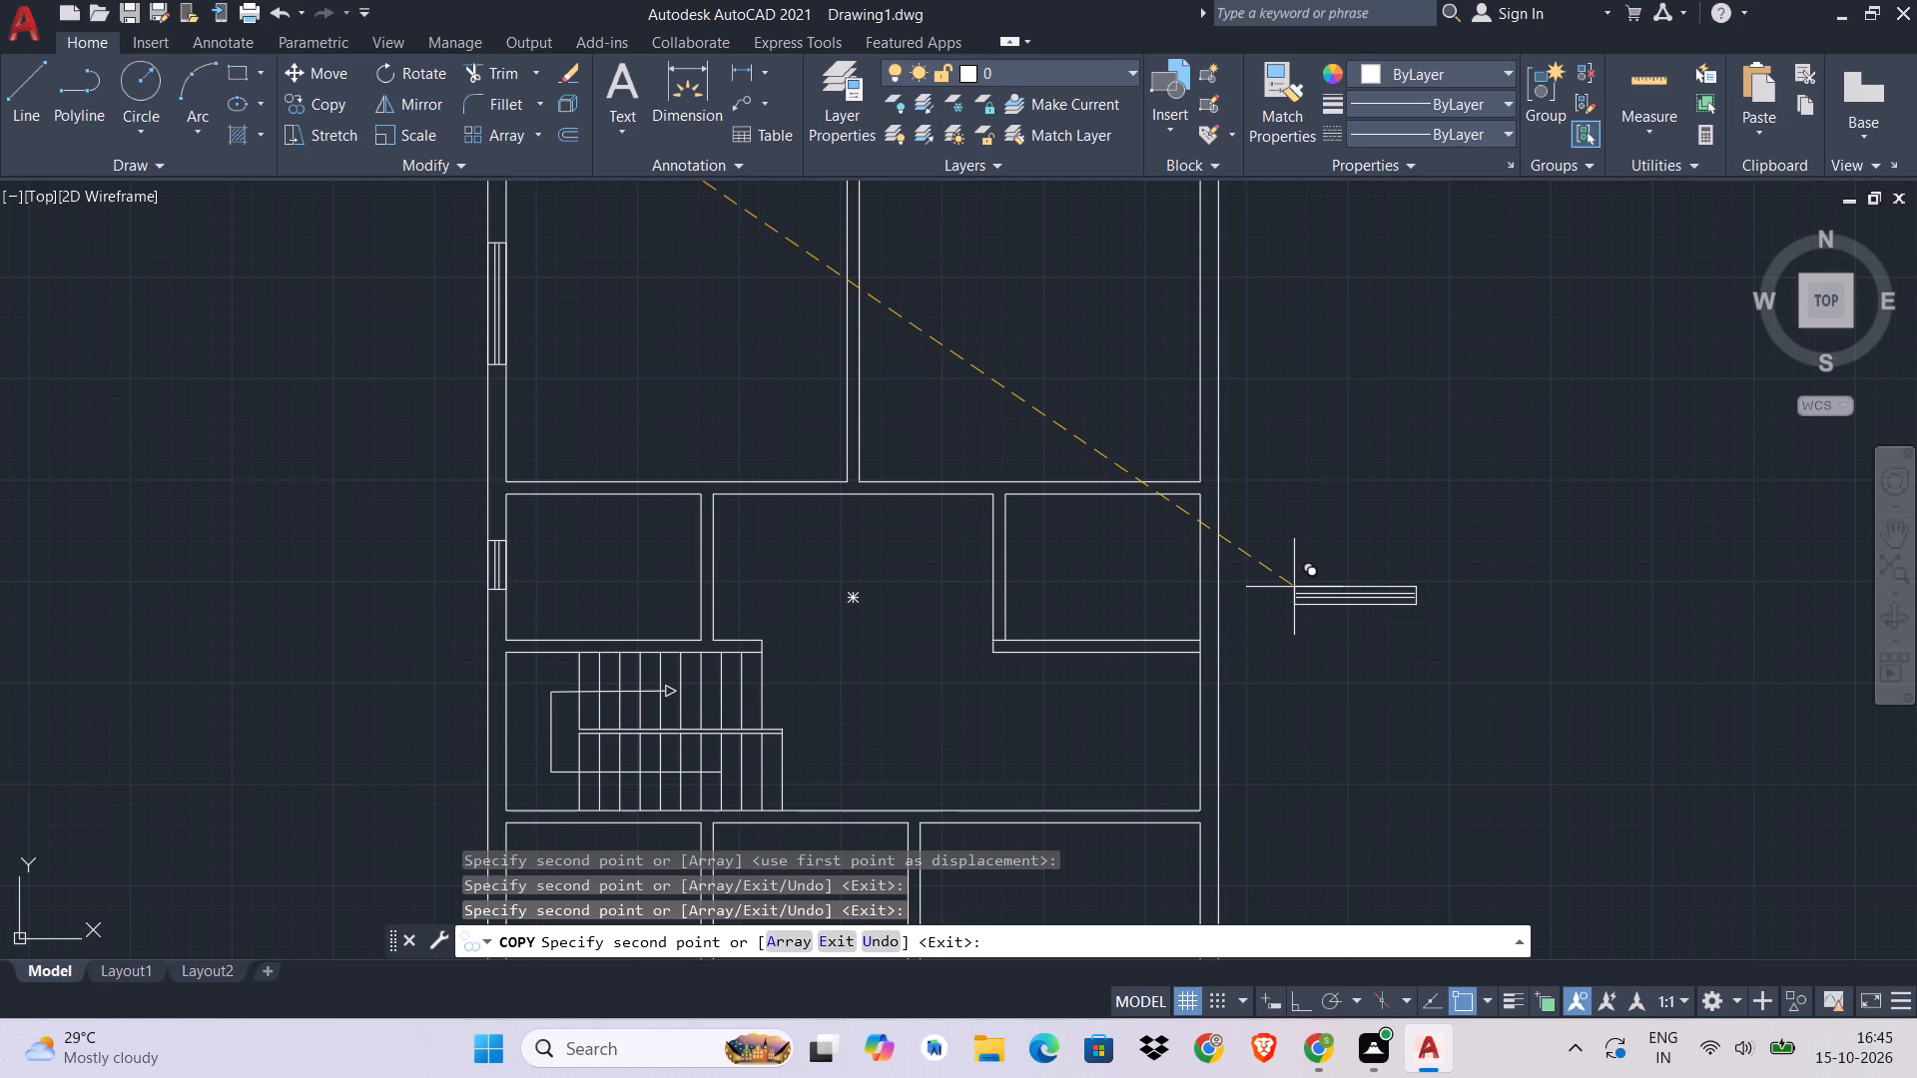
{"action": "scroll", "coordinate": [1283, 634], "scroll_direction": "down", "scroll_amount": 1}
{"action": "key", "text": "Escape"}
Copy the northwest room's west-wall window by its lower-left corner into the east exterior wall of the southeast room.
{"action": "scroll", "coordinate": [740, 423], "scroll_direction": "up", "scroll_amount": 3}
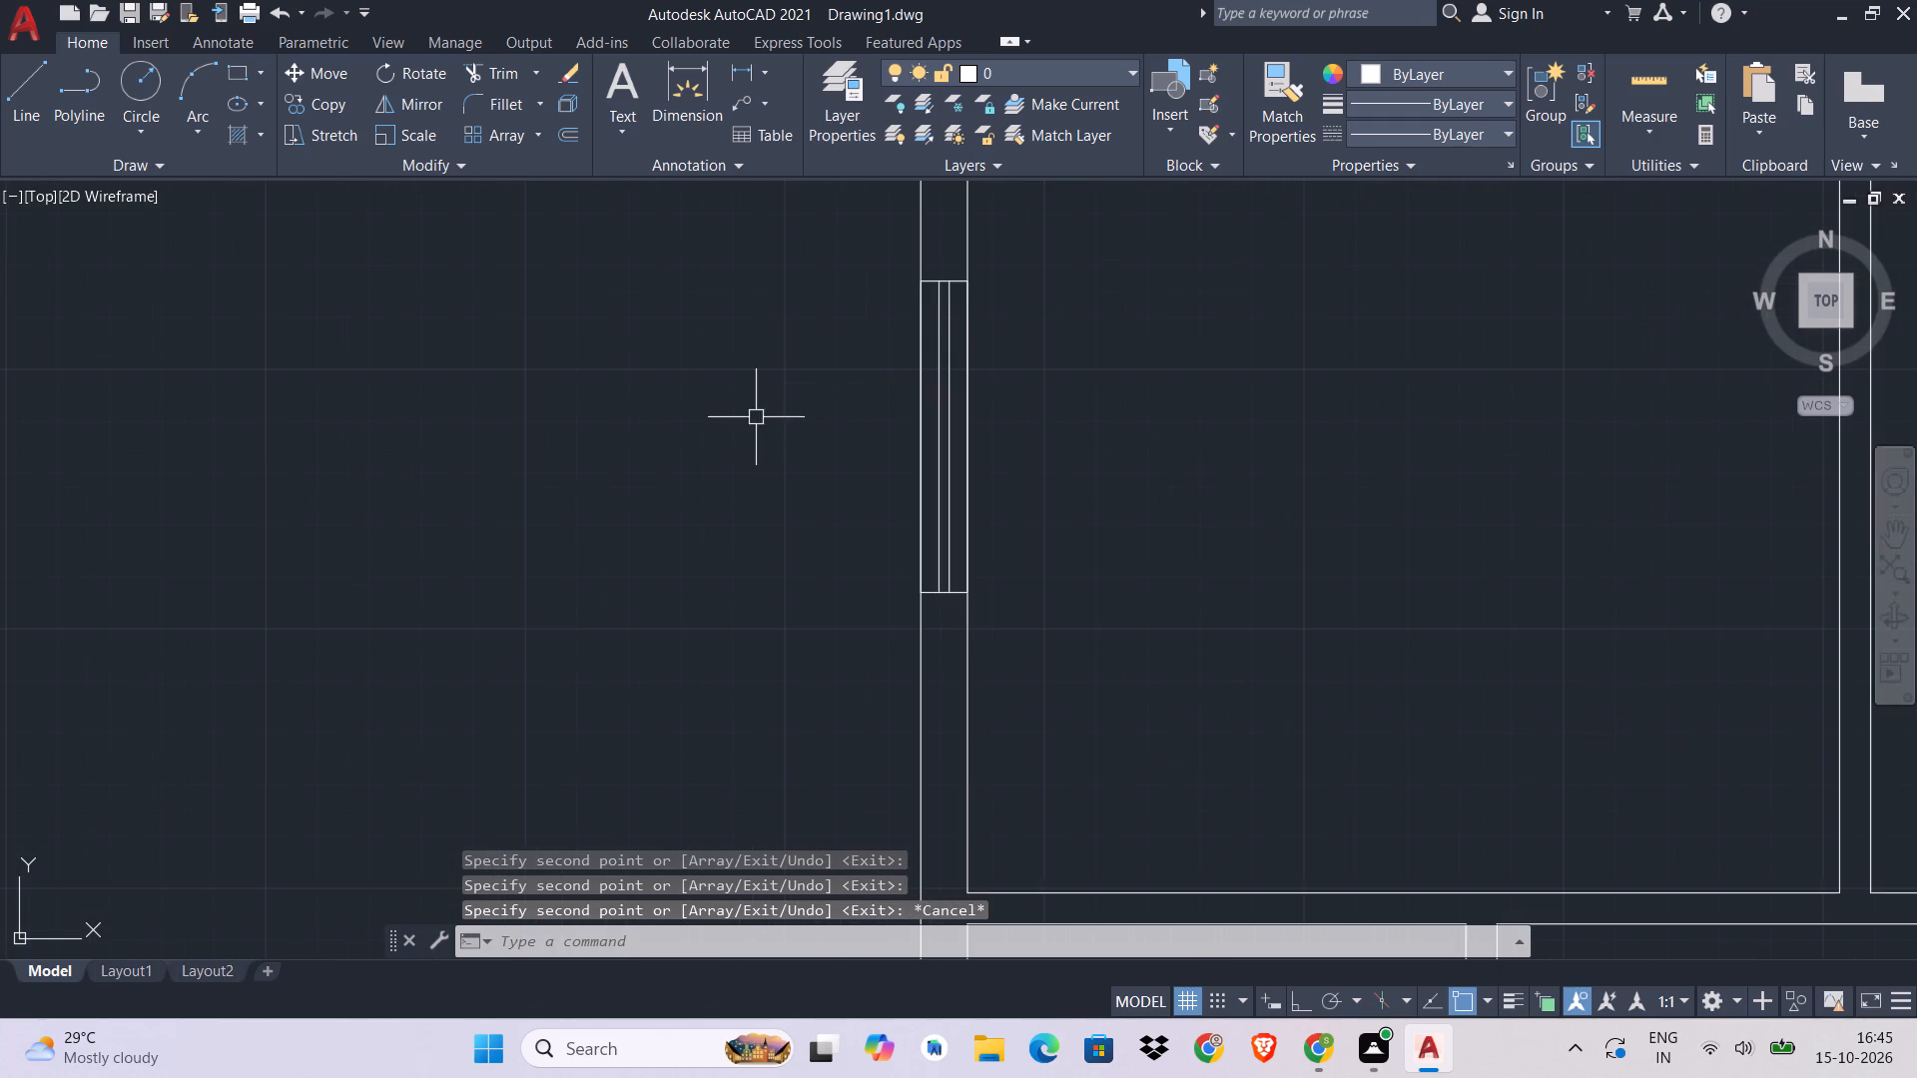
{"action": "scroll", "coordinate": [971, 268], "scroll_direction": "up", "scroll_amount": 1}
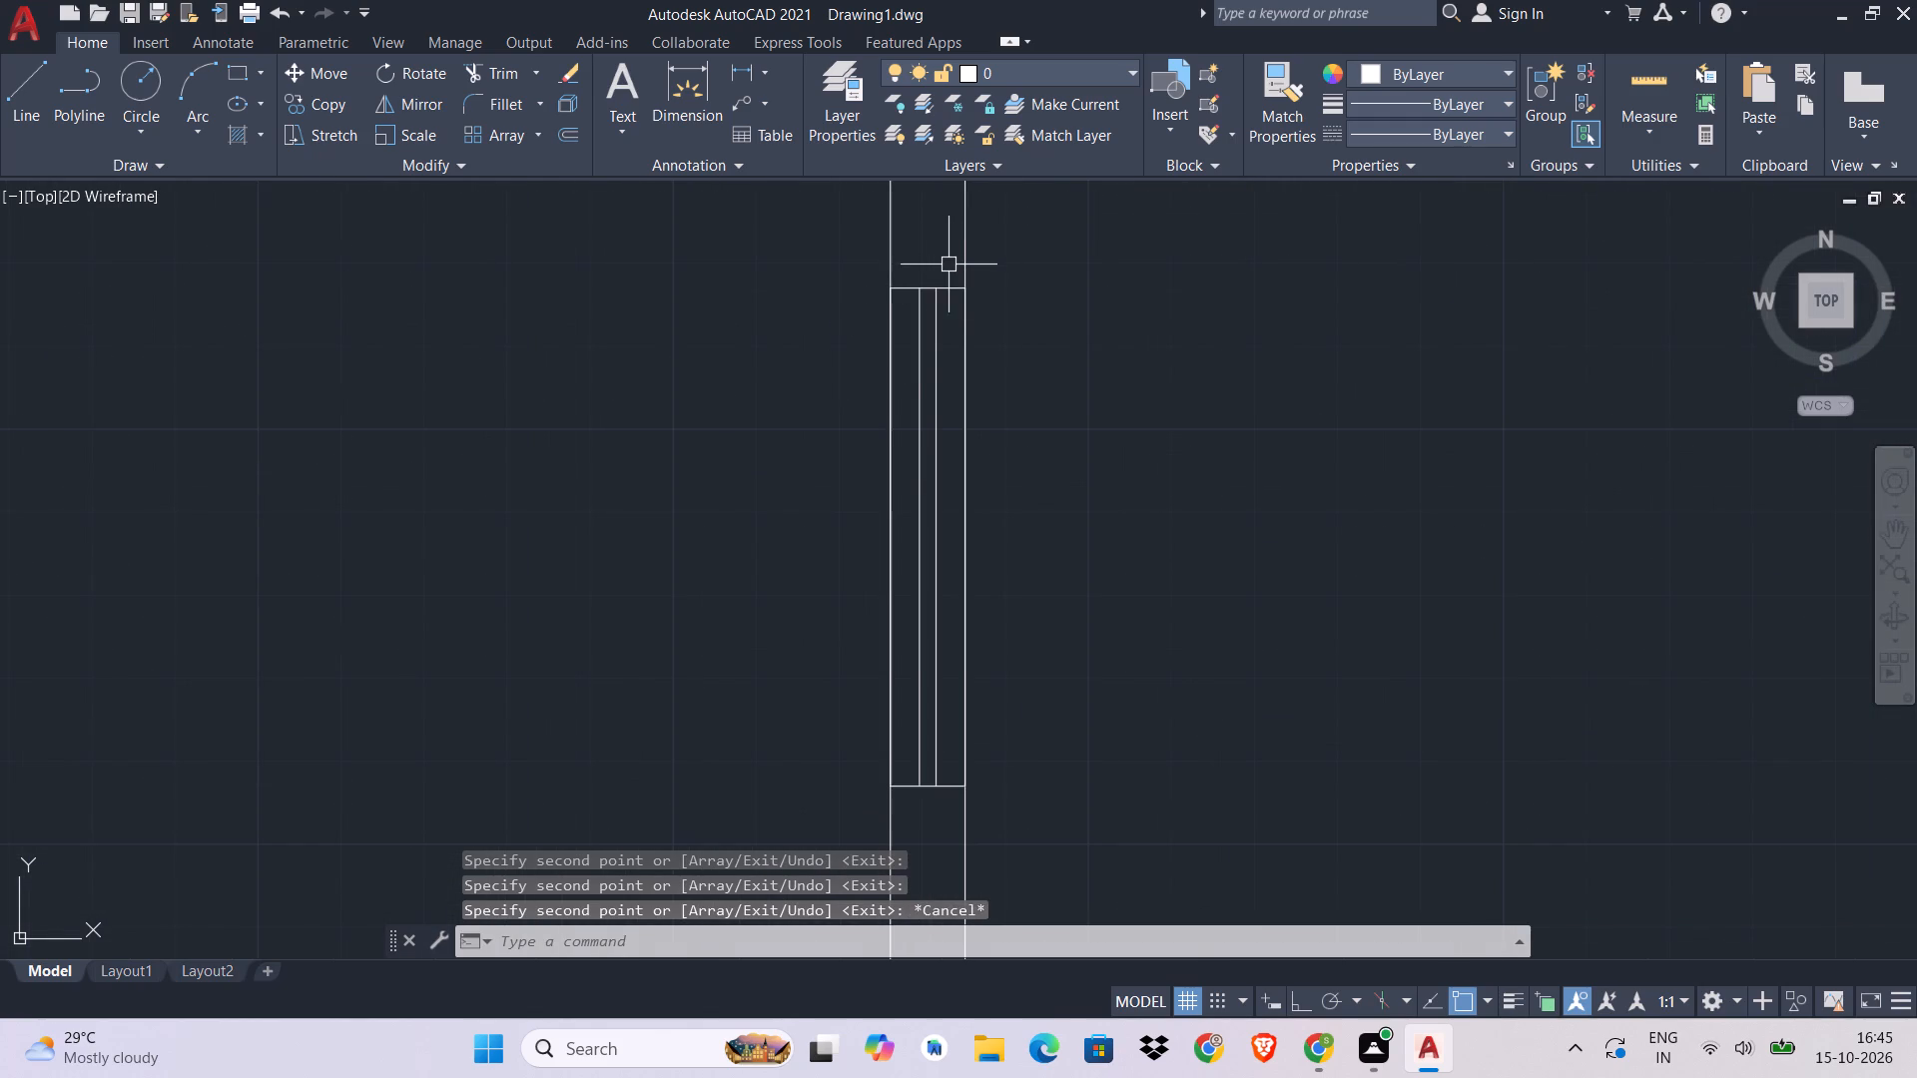
{"action": "left_click", "coordinate": [949, 265]}
{"action": "left_click", "coordinate": [923, 898]}
{"action": "left_click", "coordinate": [926, 734]}
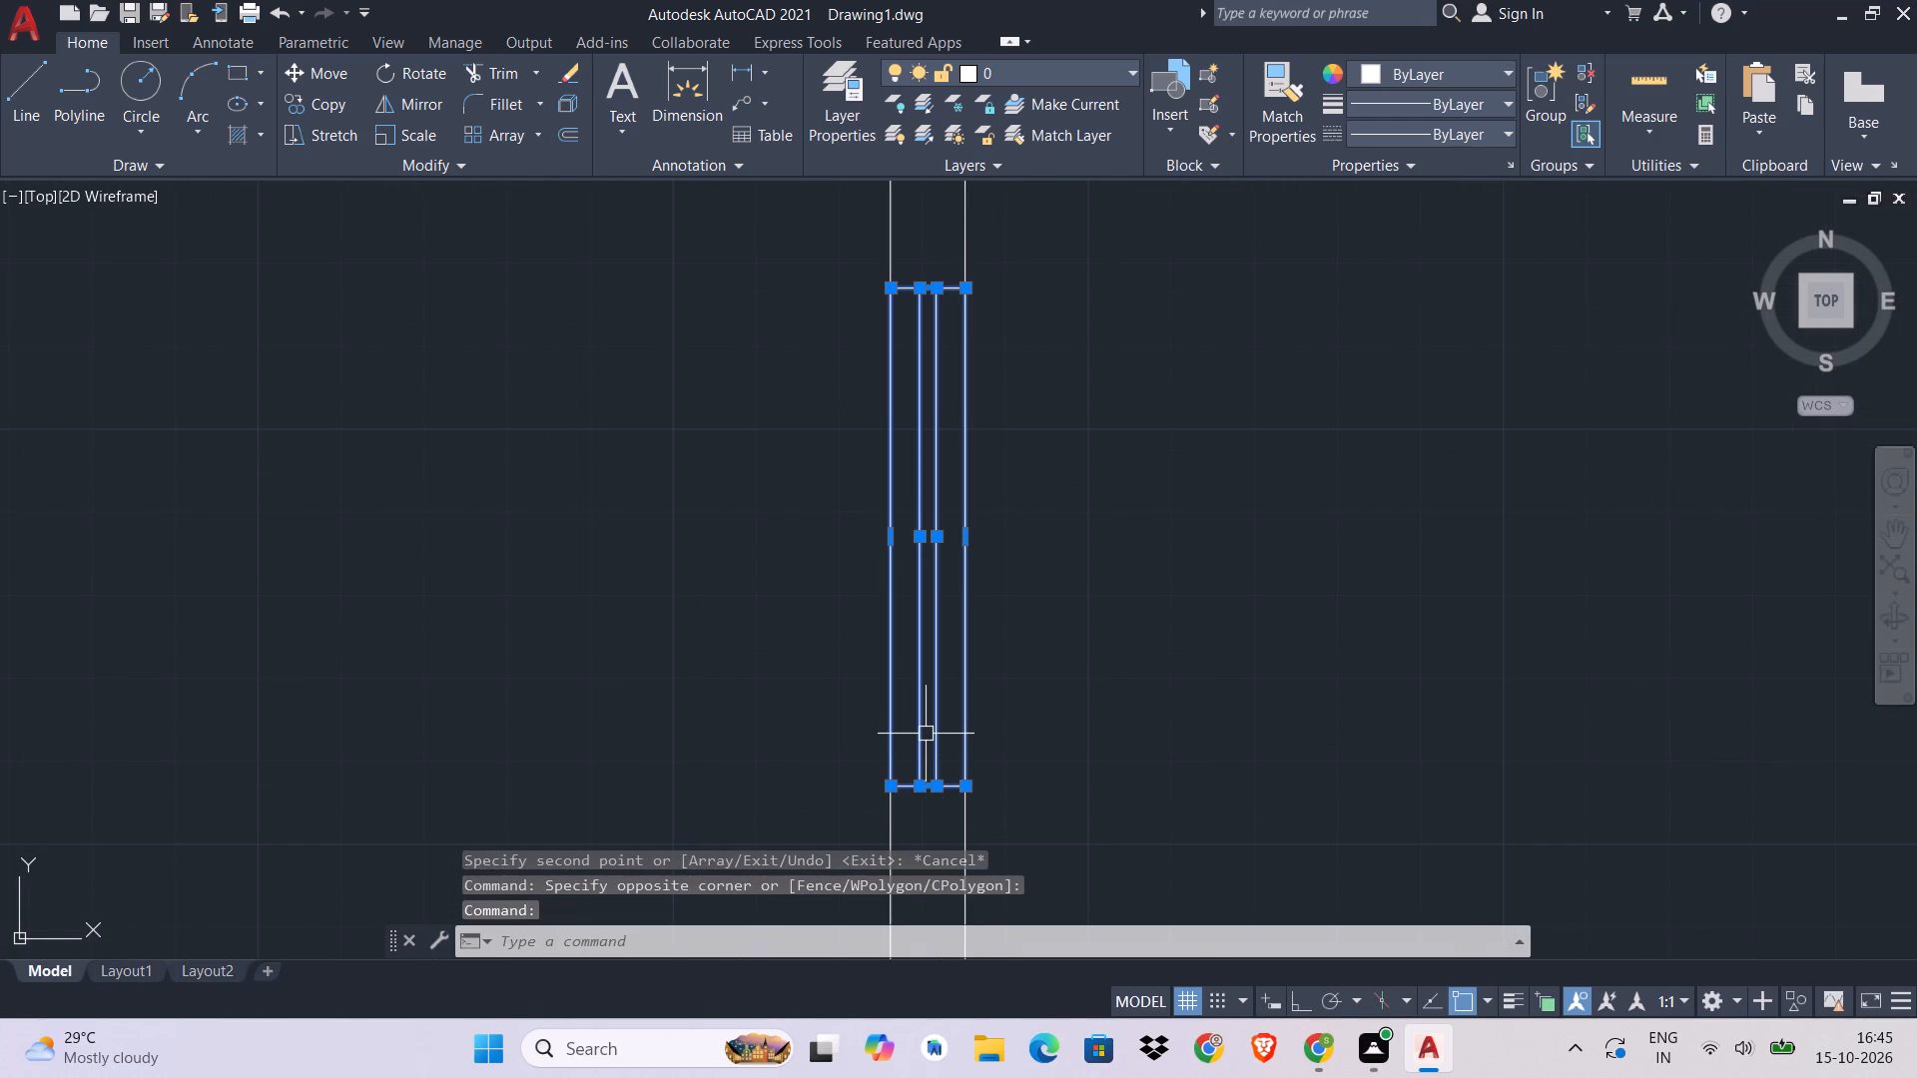
{"action": "key", "text": "c"}
{"action": "type", "text": "O"}
{"action": "key", "text": "space"}
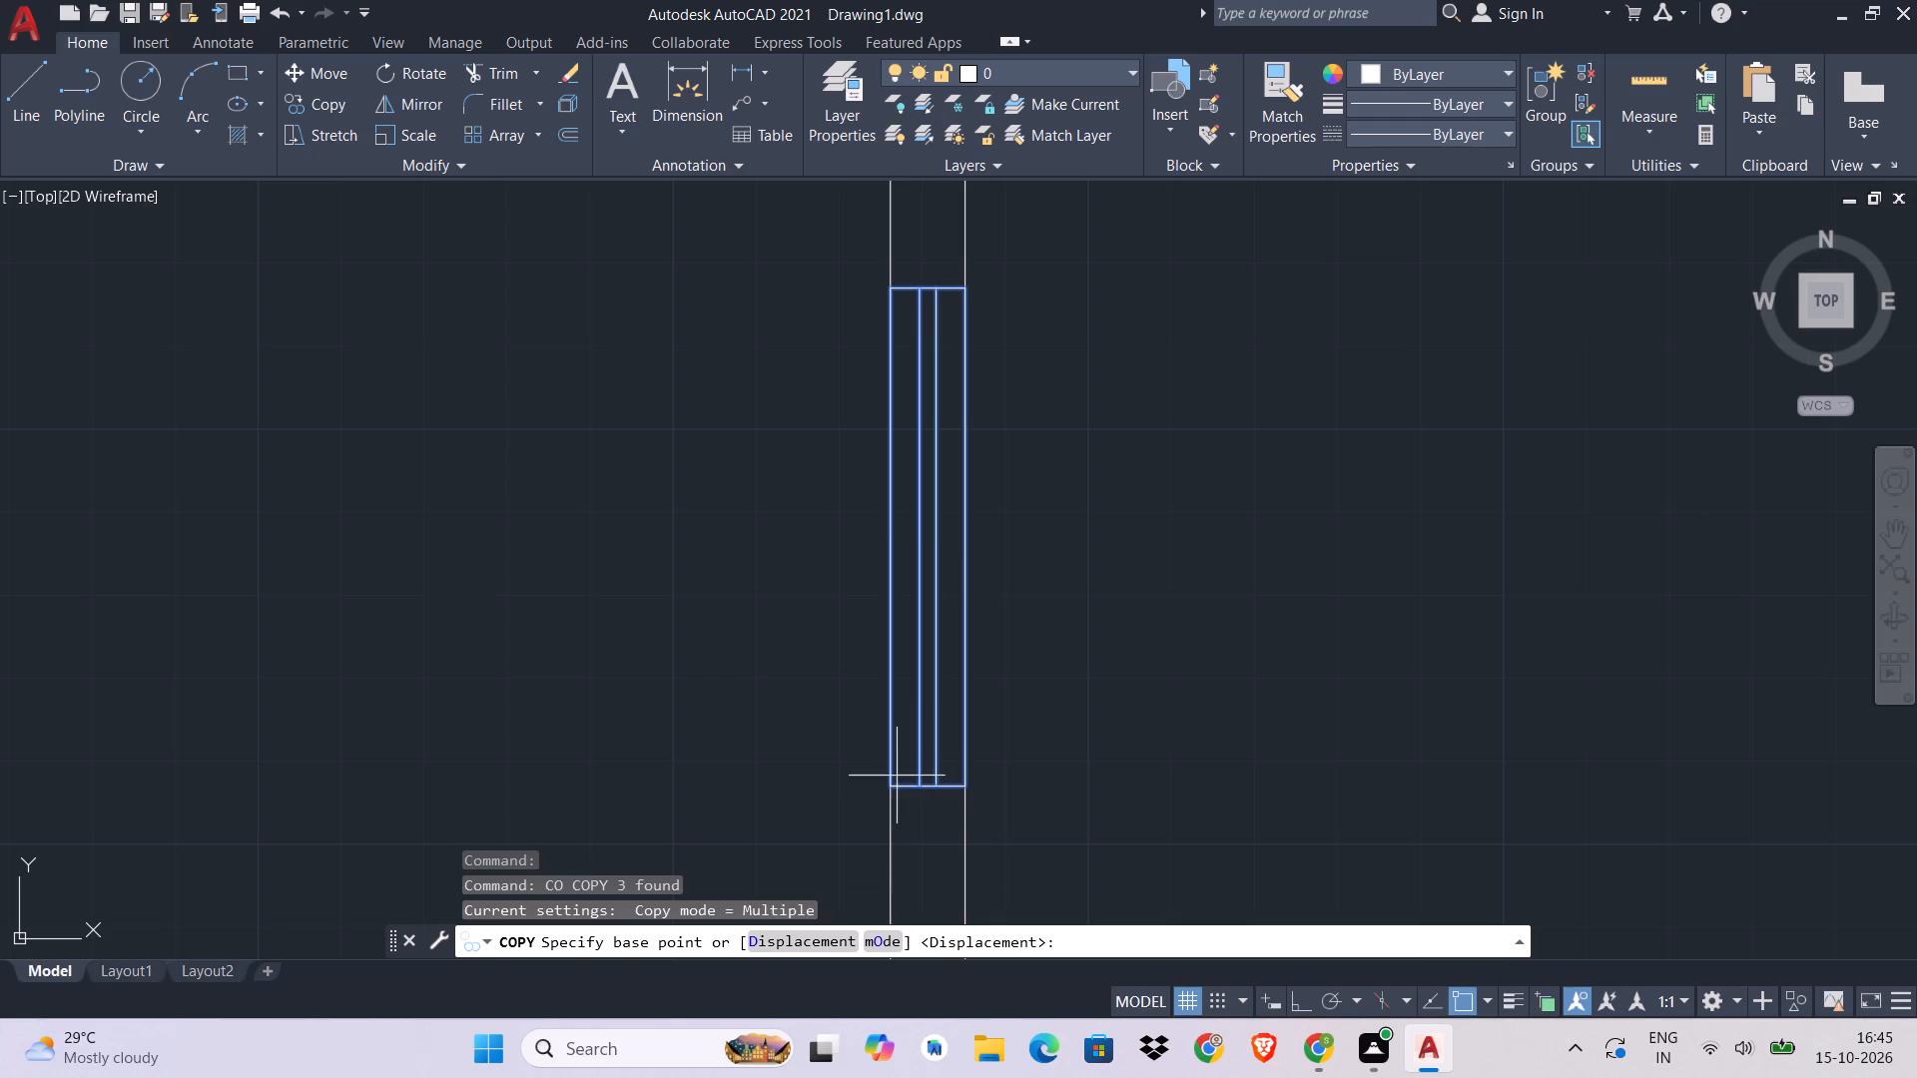
{"action": "left_click", "coordinate": [886, 788]}
{"action": "scroll", "coordinate": [892, 774], "scroll_direction": "down", "scroll_amount": 5}
{"action": "middle_click_drag", "start_coordinate": [910, 759], "coordinate": [794, 422]}
{"action": "scroll", "coordinate": [1025, 661], "scroll_direction": "up", "scroll_amount": 2}
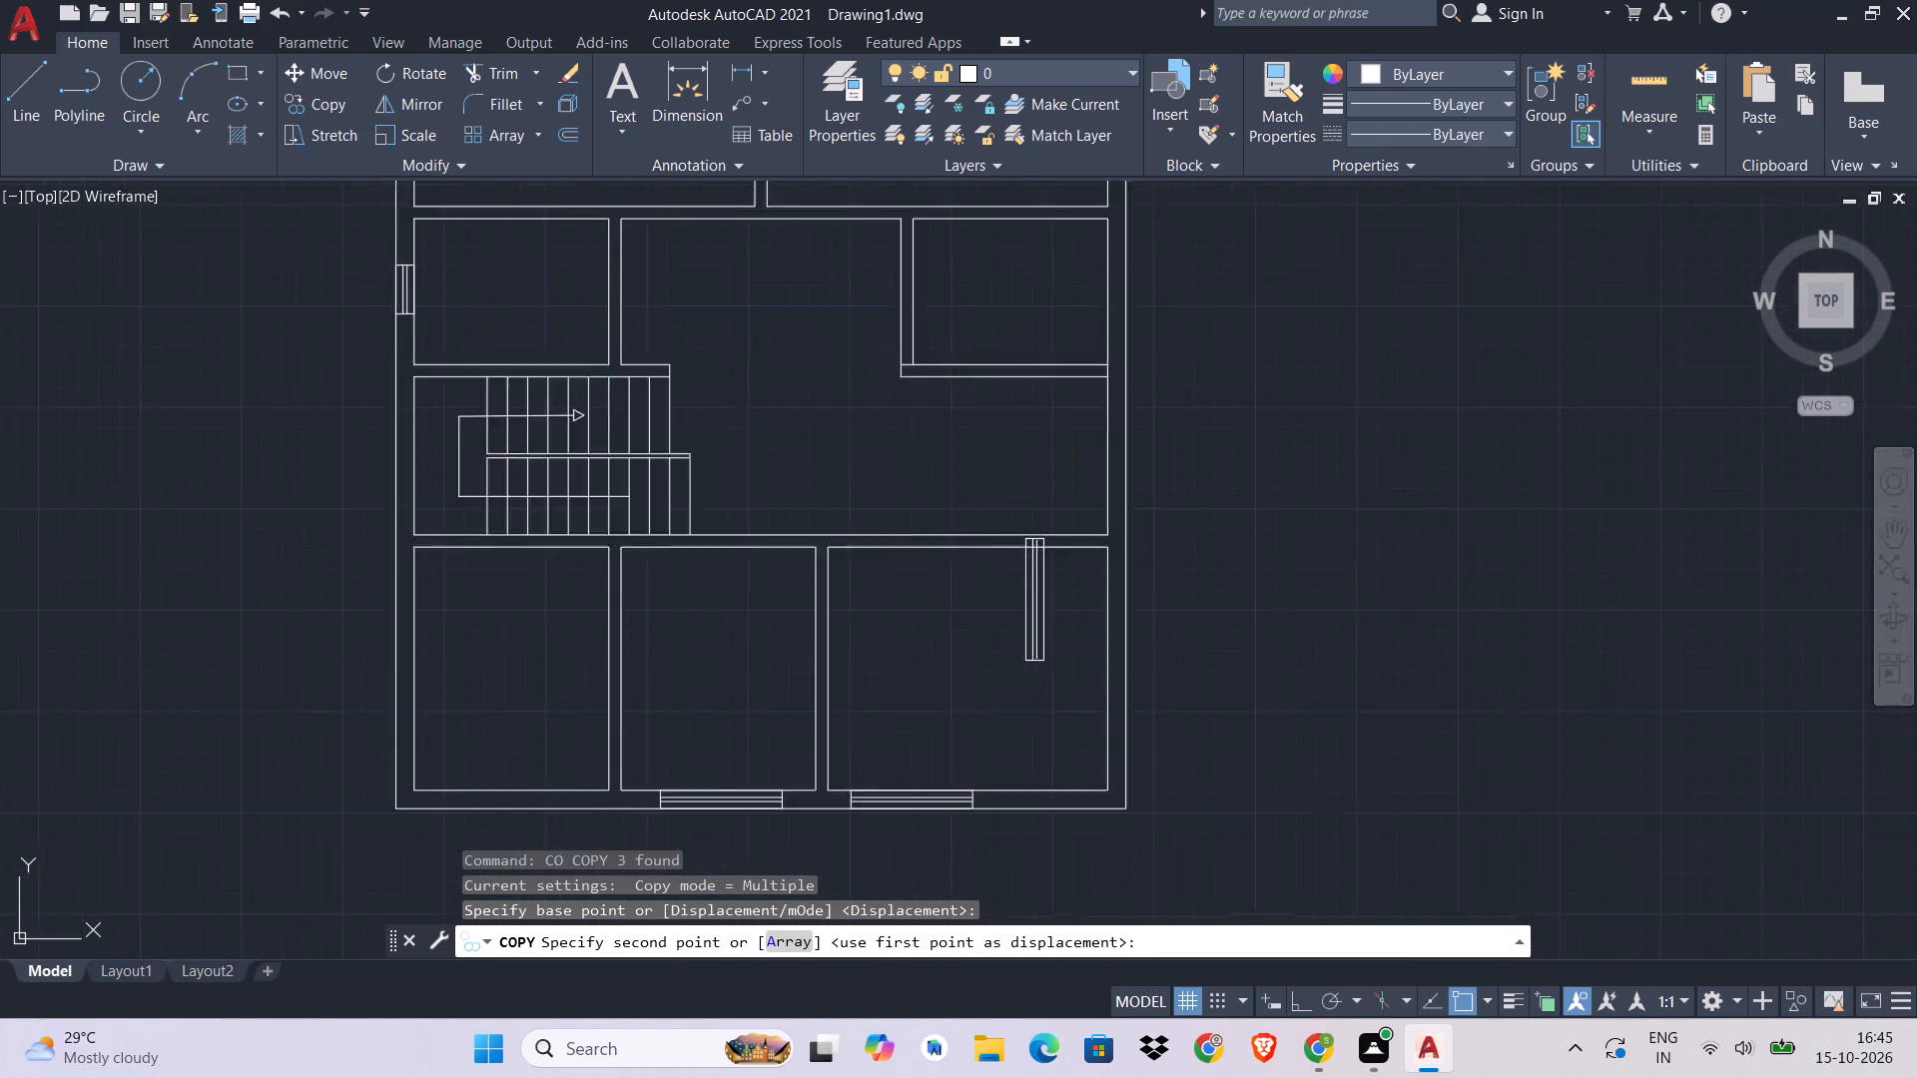
{"action": "scroll", "coordinate": [1025, 661], "scroll_direction": "up", "scroll_amount": 1}
{"action": "middle_click_drag", "start_coordinate": [1072, 701], "coordinate": [1022, 554]}
{"action": "left_click", "coordinate": [1102, 614]}
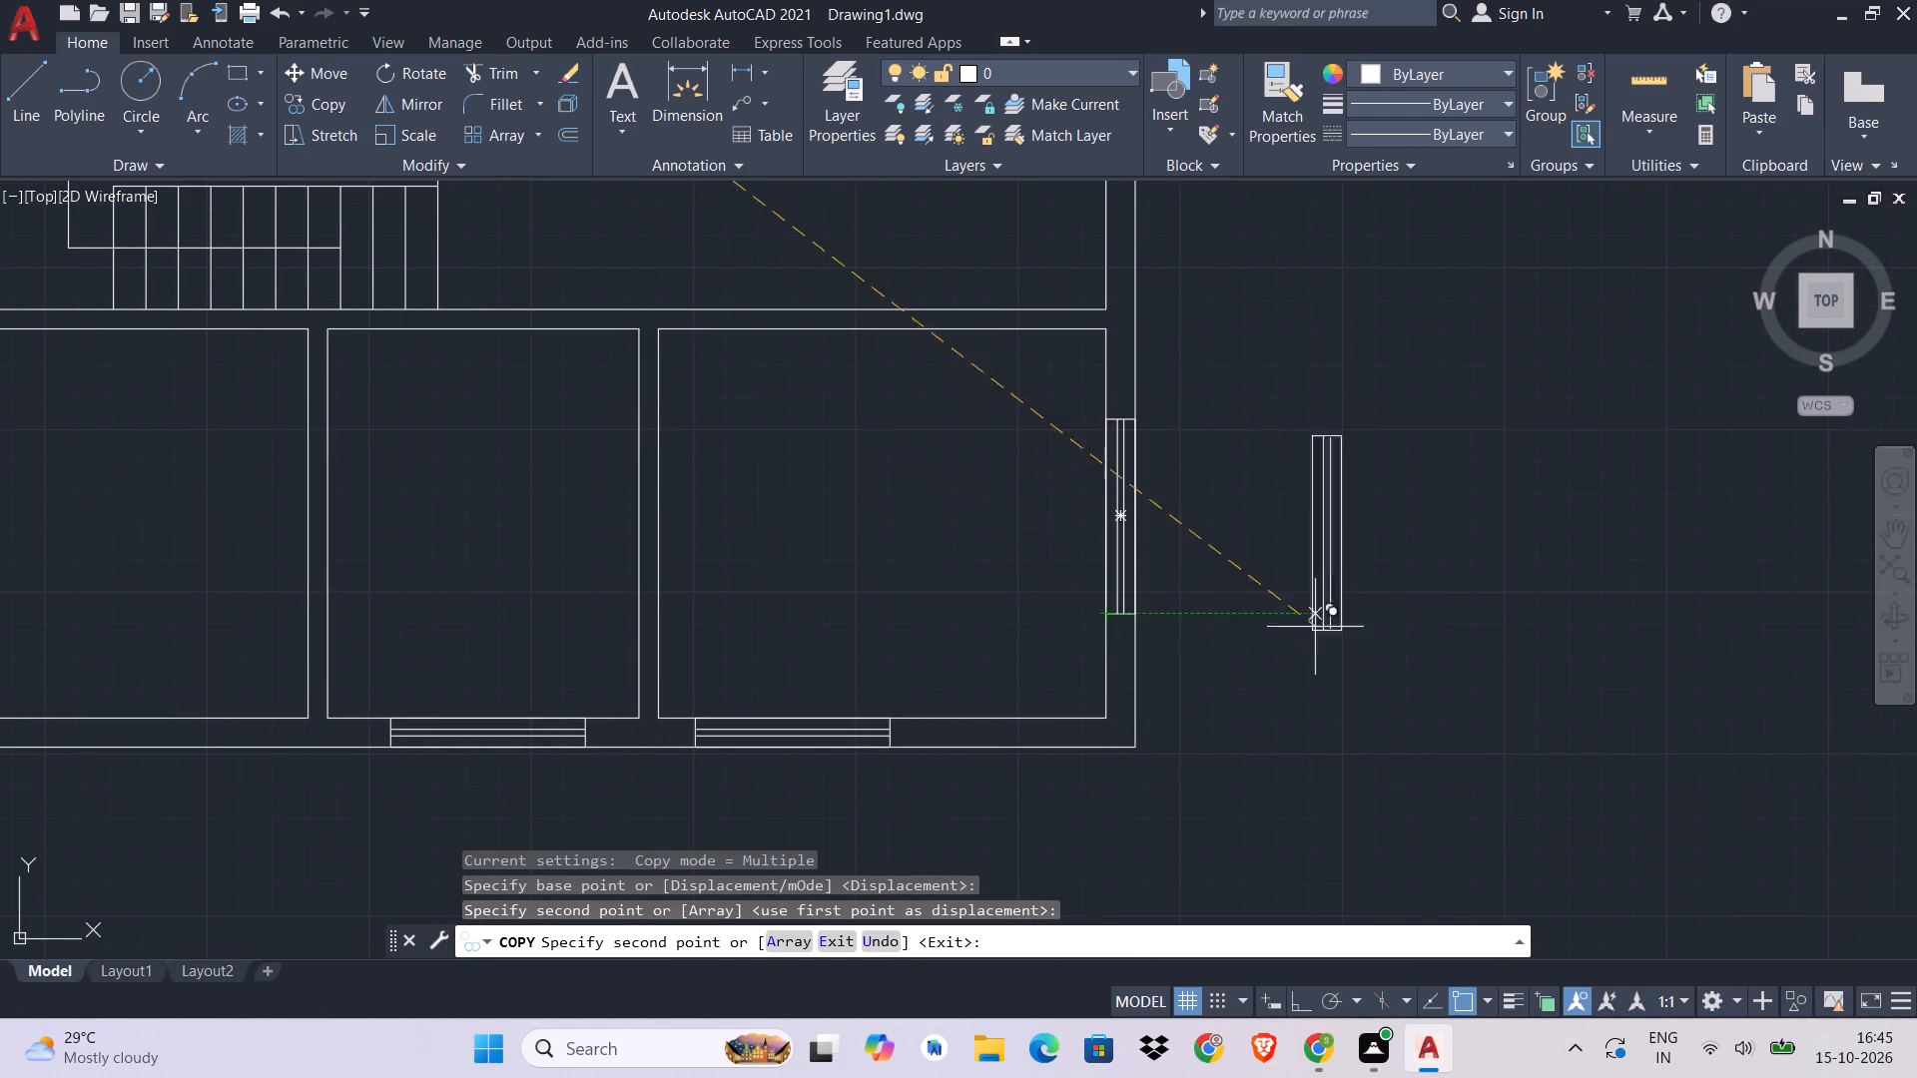
{"action": "middle_click", "coordinate": [1302, 530]}
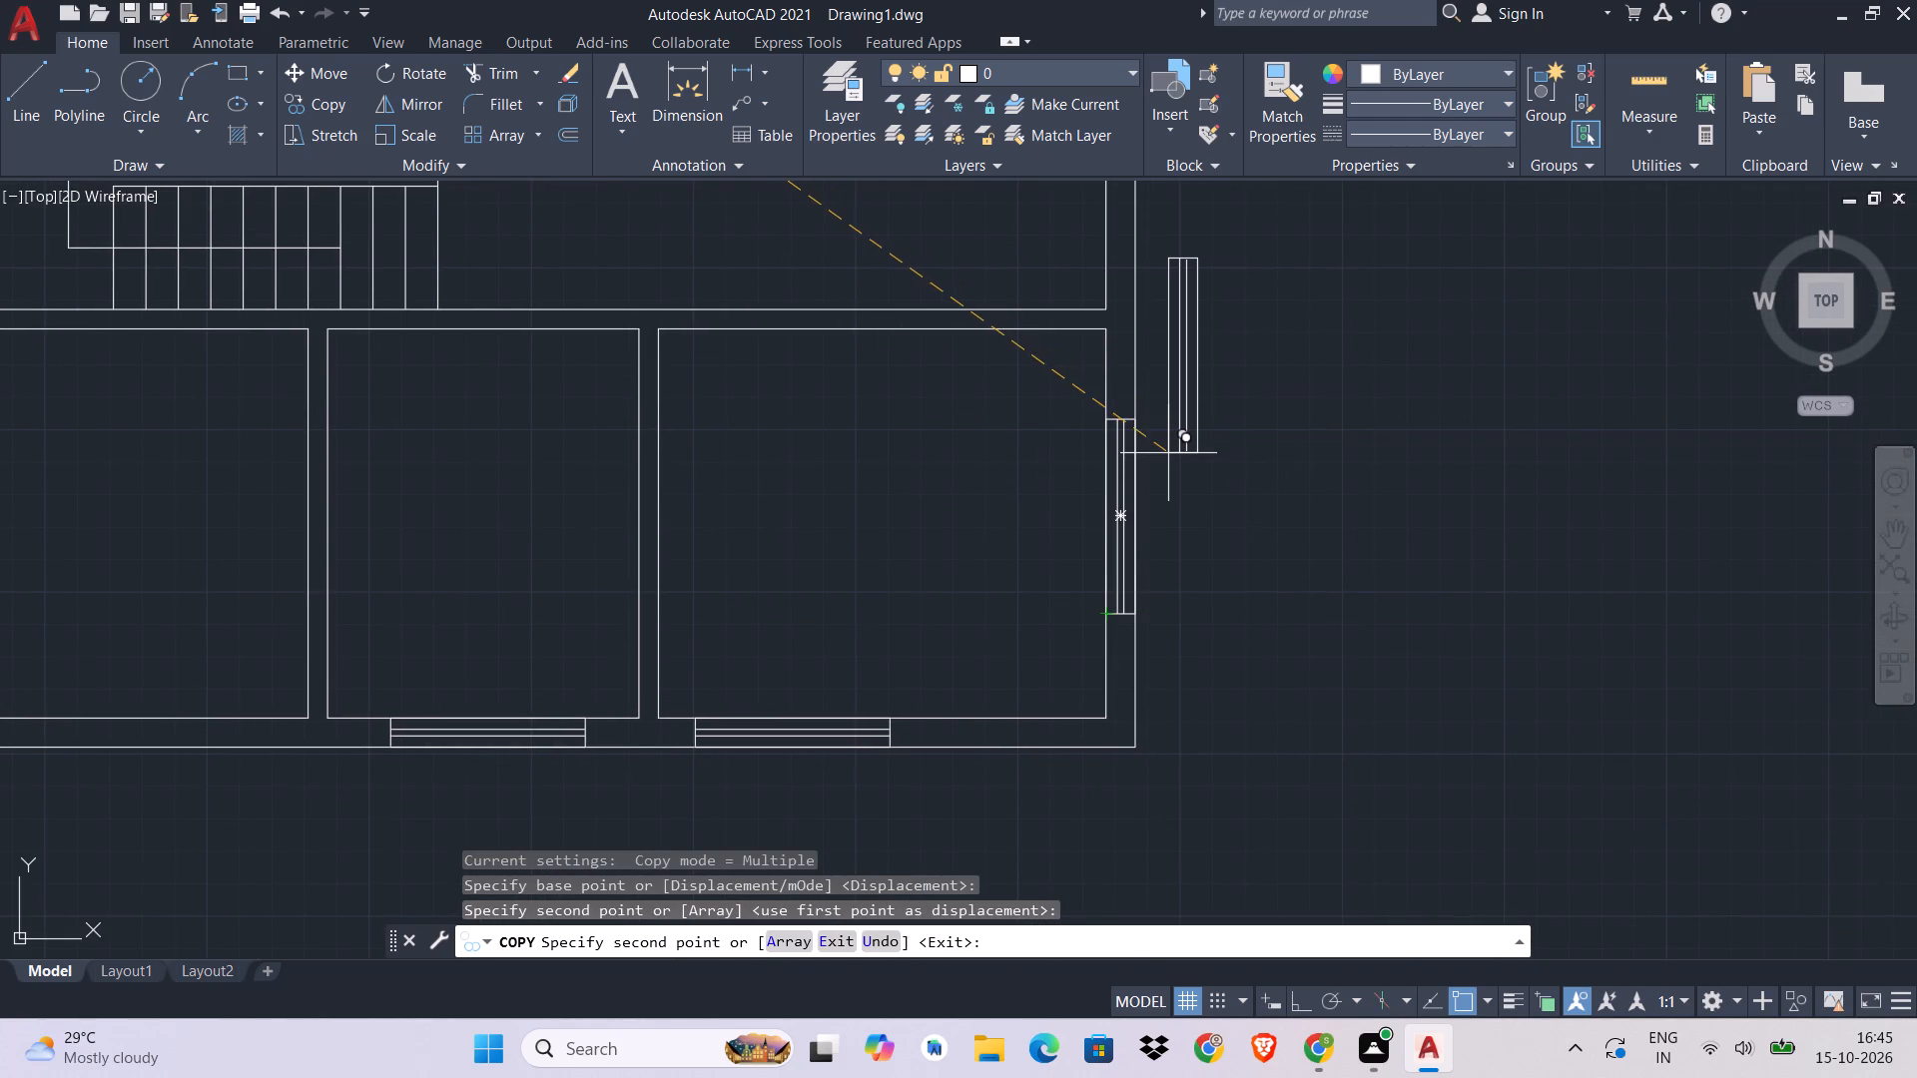
{"action": "middle_click_drag", "start_coordinate": [1150, 429], "coordinate": [1174, 500]}
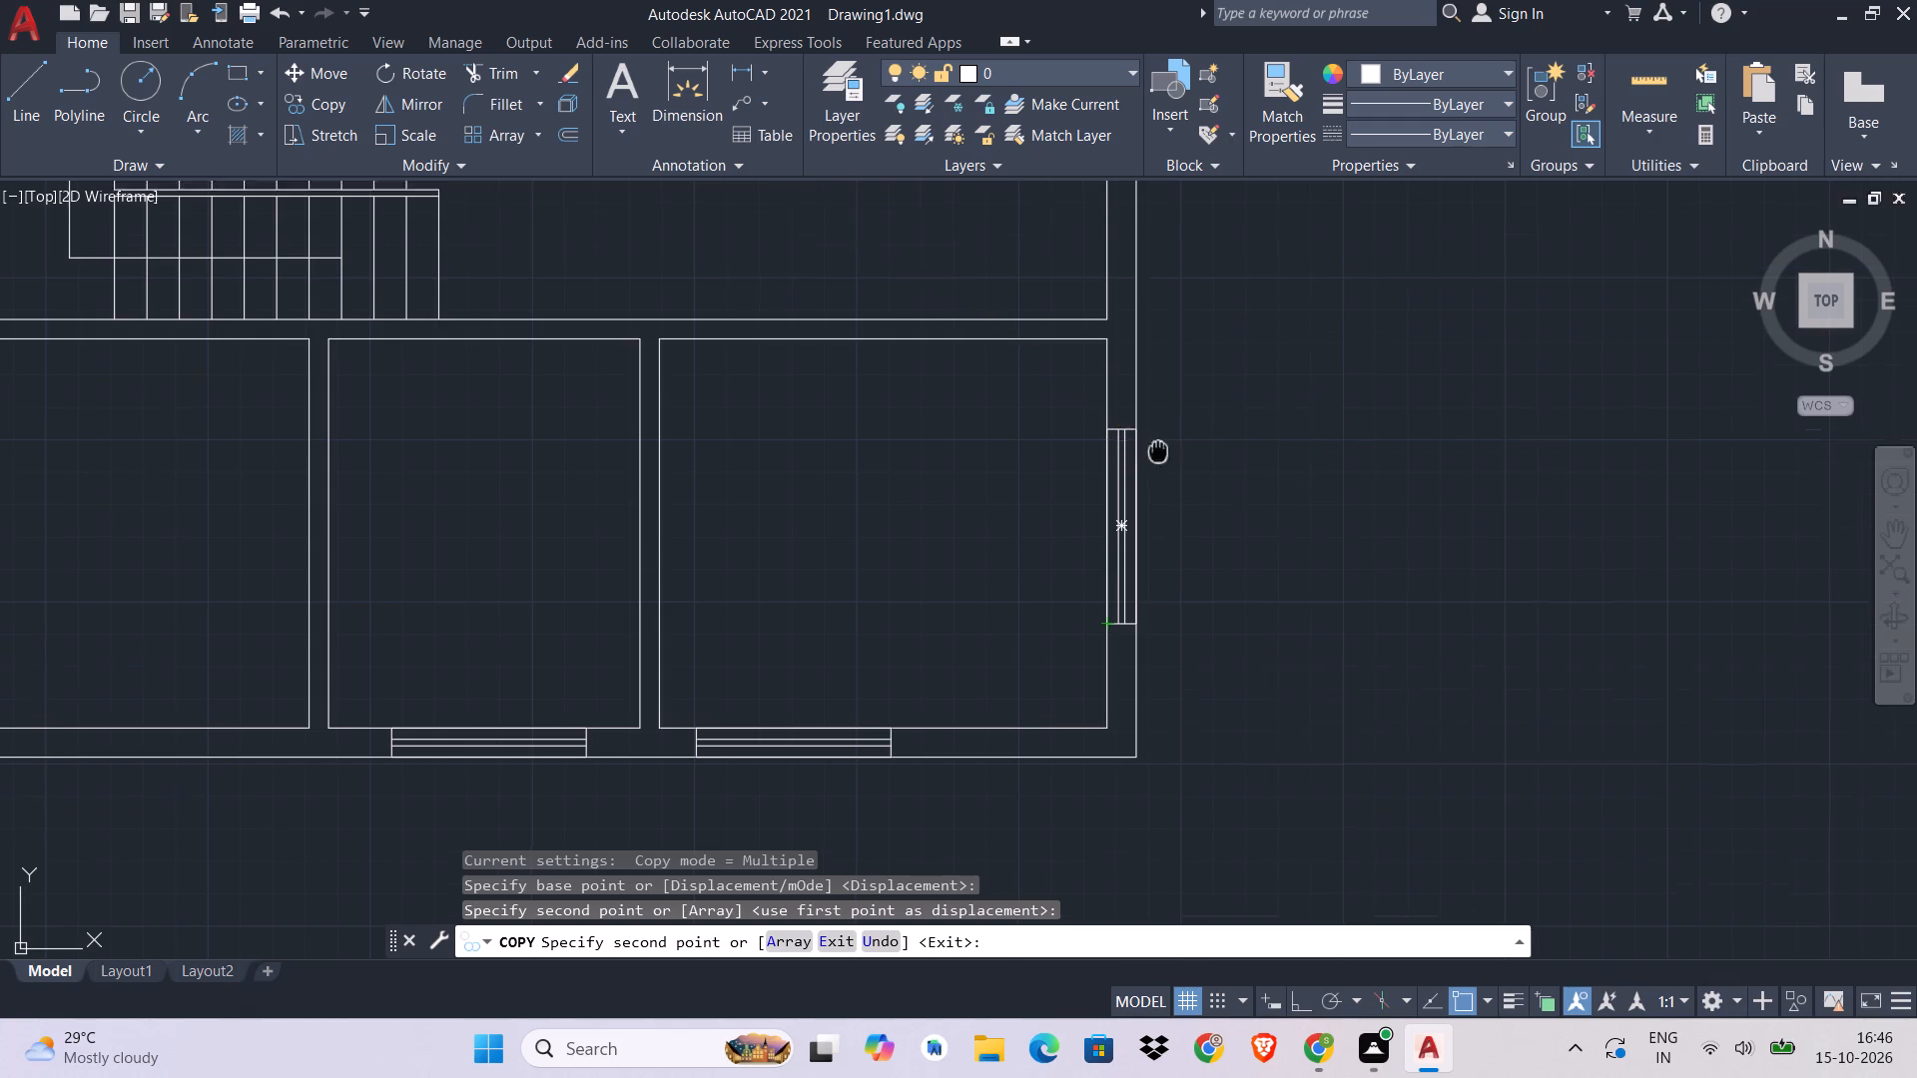
{"action": "middle_click_drag", "start_coordinate": [1174, 500], "coordinate": [1250, 642]}
{"action": "key", "text": "Escape"}
Extend the southeast room's west partition face and the east exterior wall's inner face north across the 6" partition.
{"action": "type", "text": "EX"}
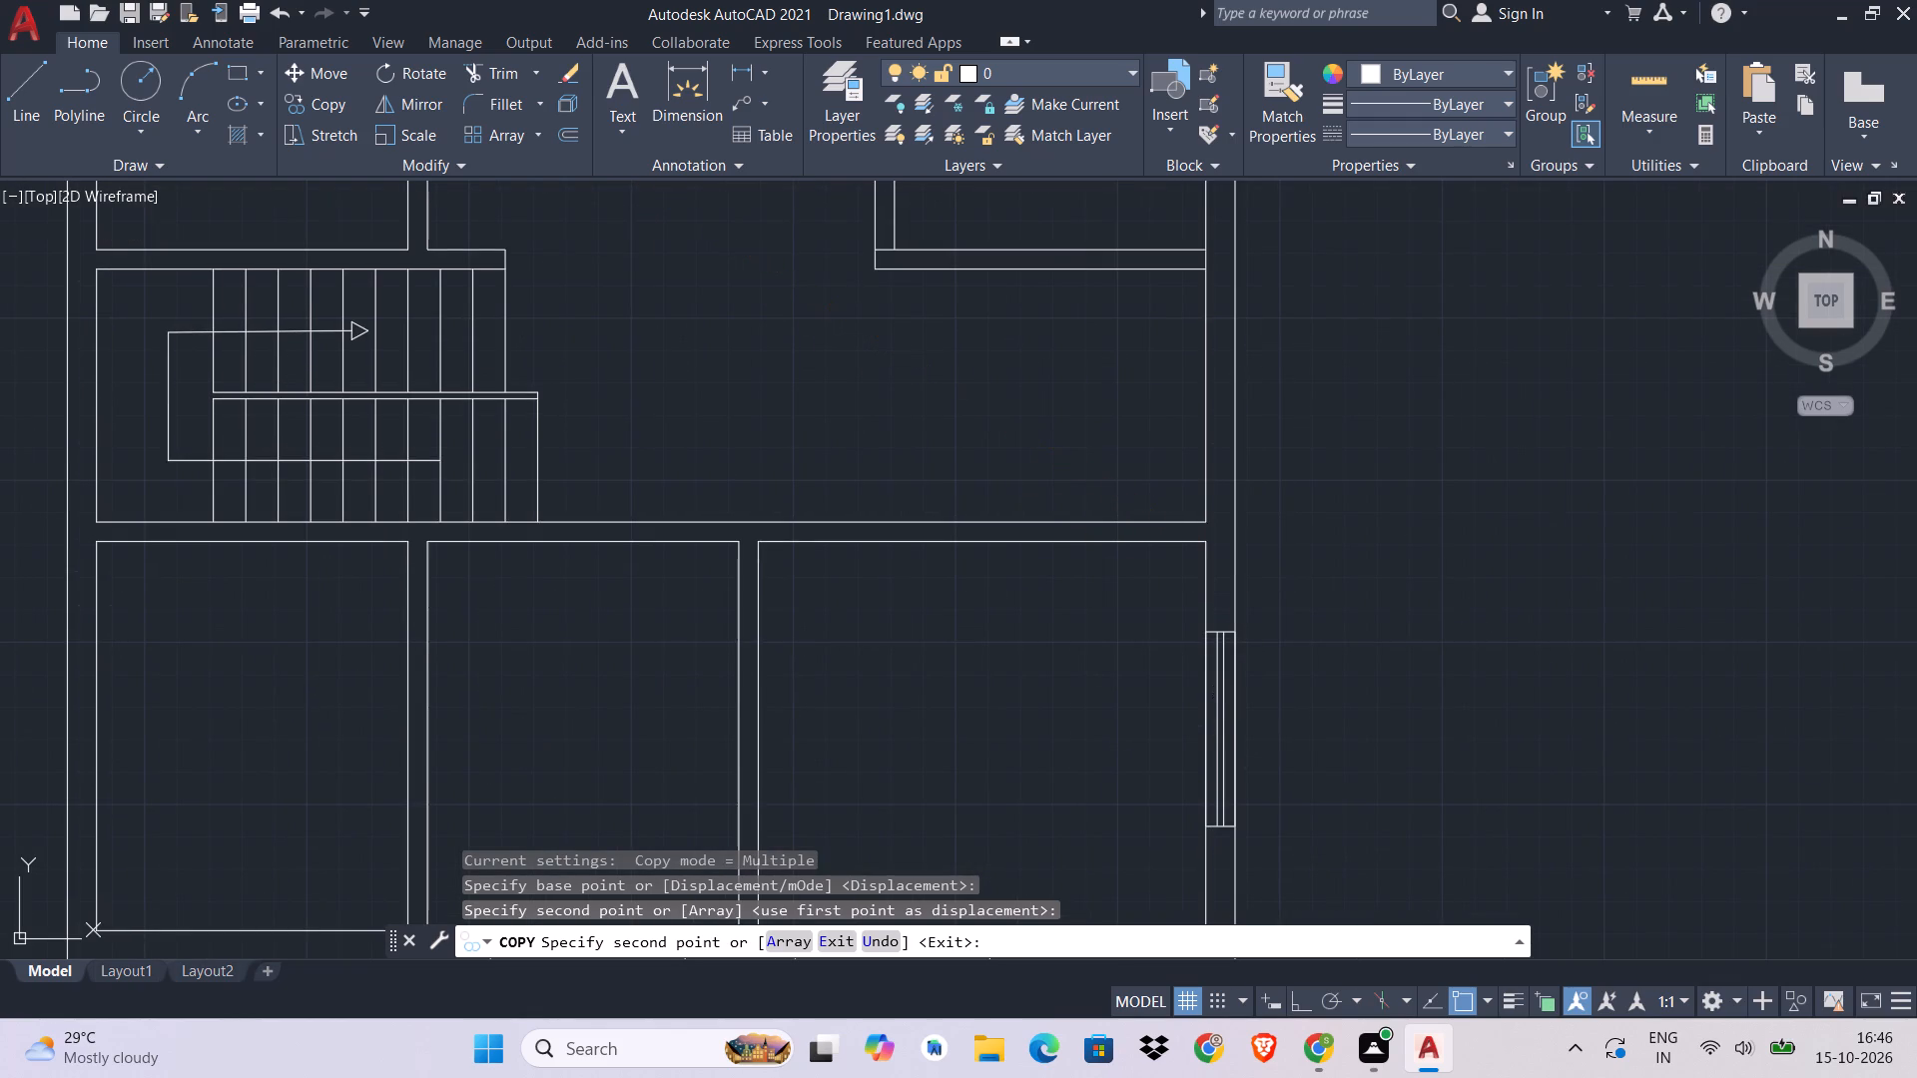
{"action": "key", "text": "space"}
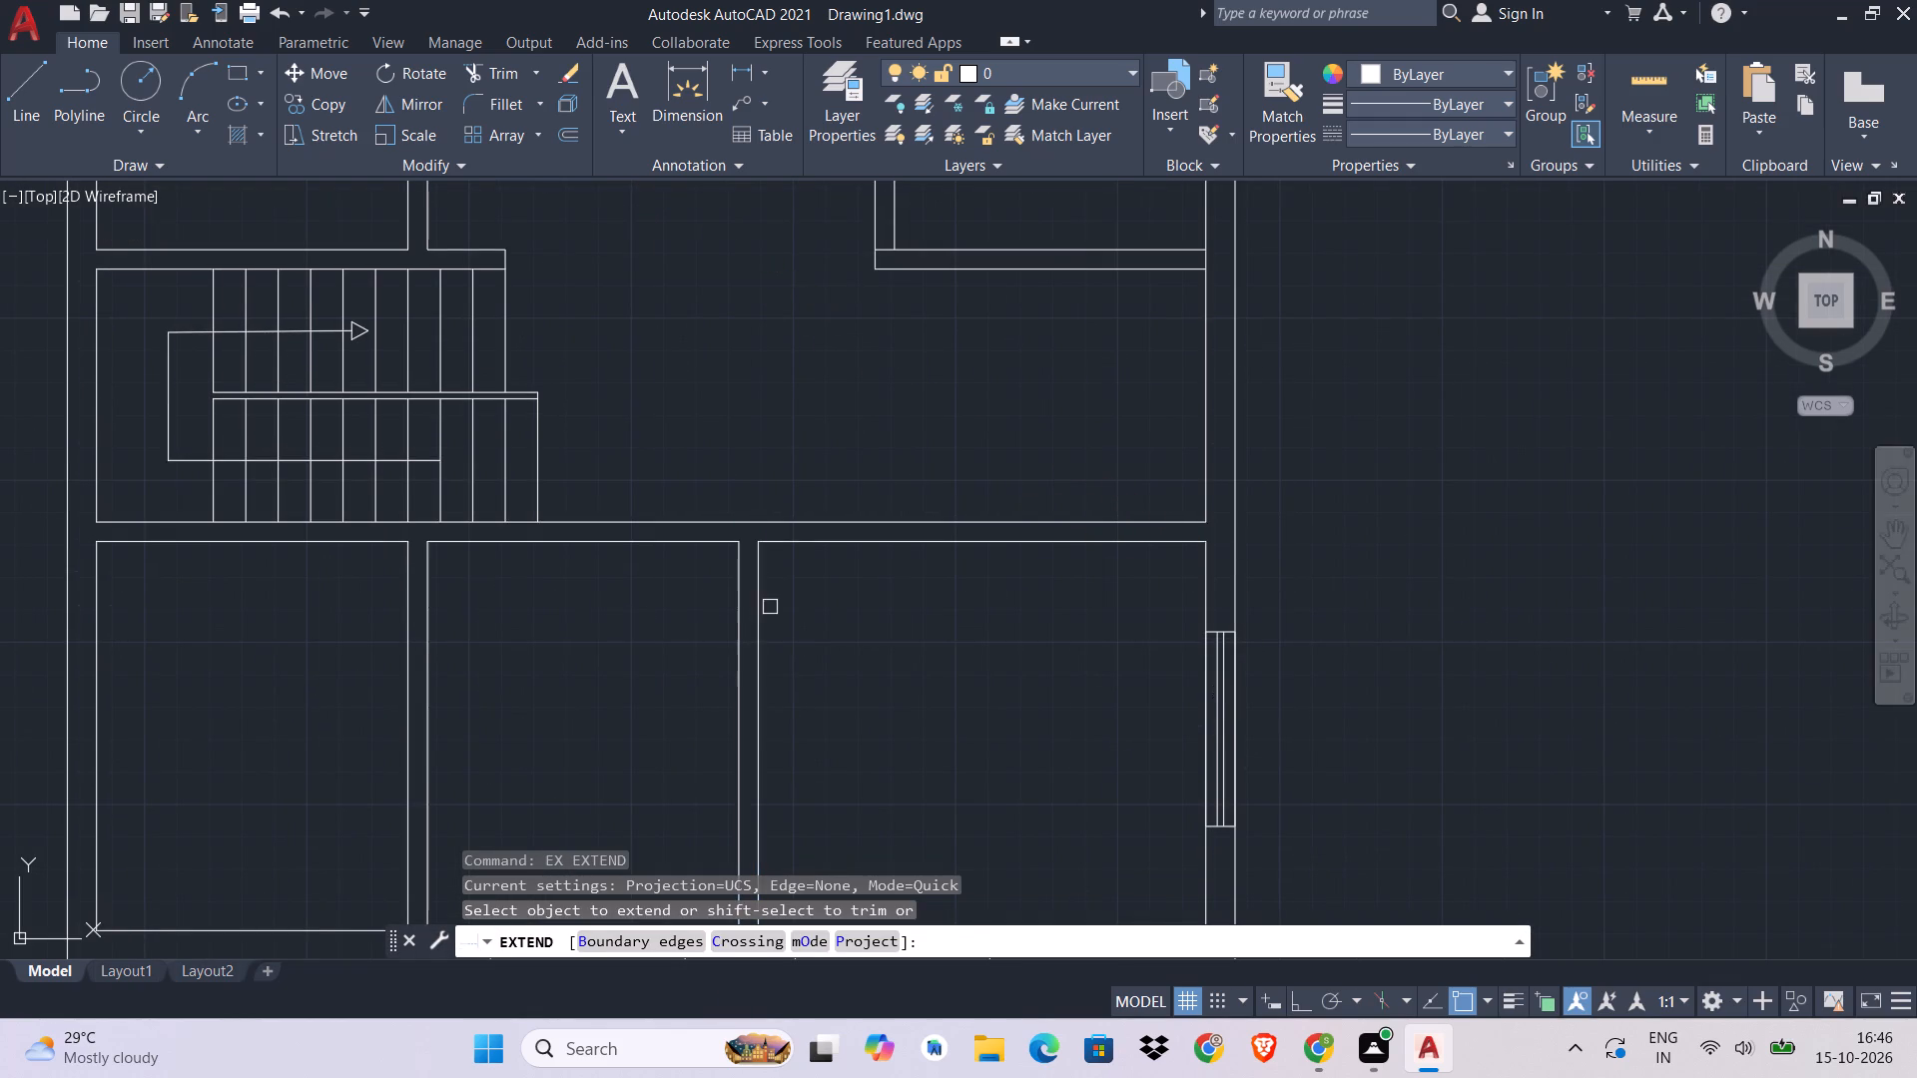
{"action": "left_click", "coordinate": [756, 607]}
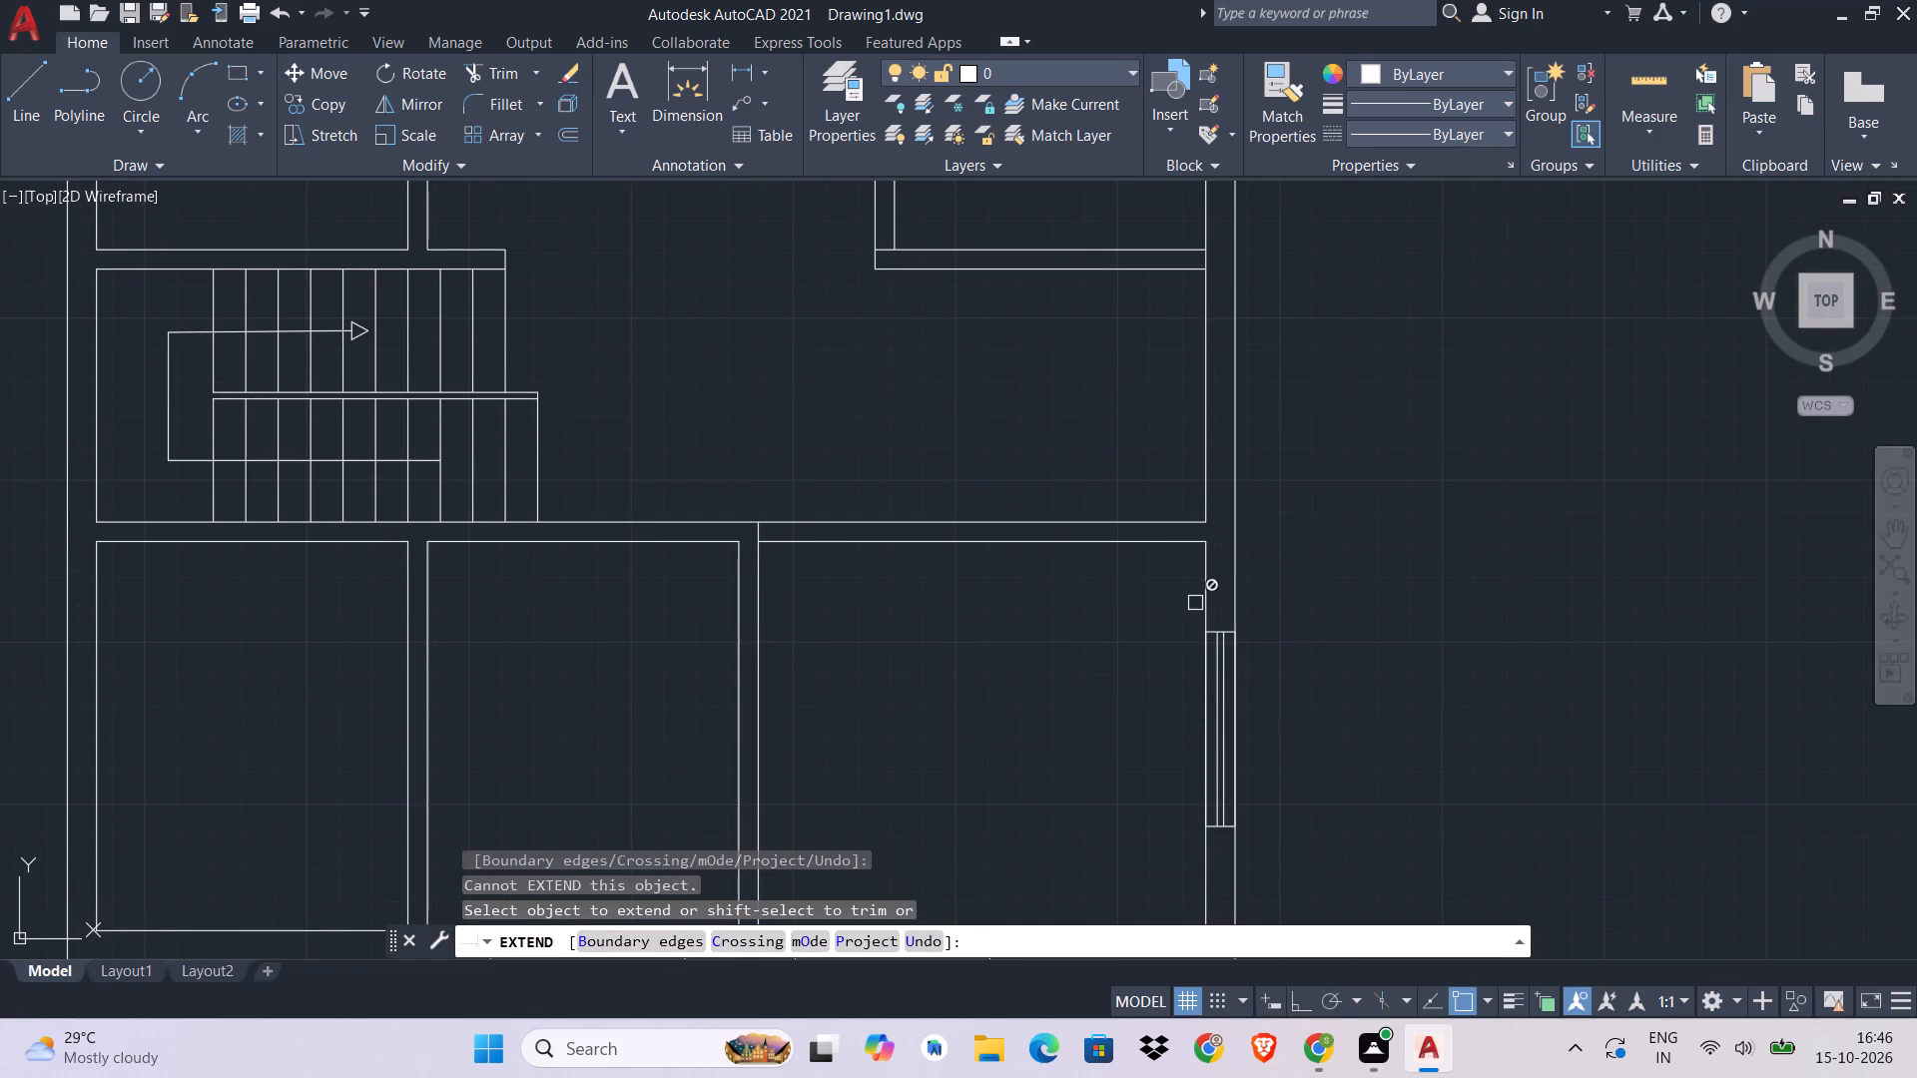
{"action": "left_click", "coordinate": [1208, 572]}
{"action": "key", "text": "Escape"}
Trim away both lines of the southeast room's north partition to open the room to the central hall.
{"action": "type", "text": "TR"}
{"action": "key", "text": "space"}
{"action": "left_click", "coordinate": [965, 520]}
{"action": "left_click", "coordinate": [939, 636]}
{"action": "left_click", "coordinate": [967, 447]}
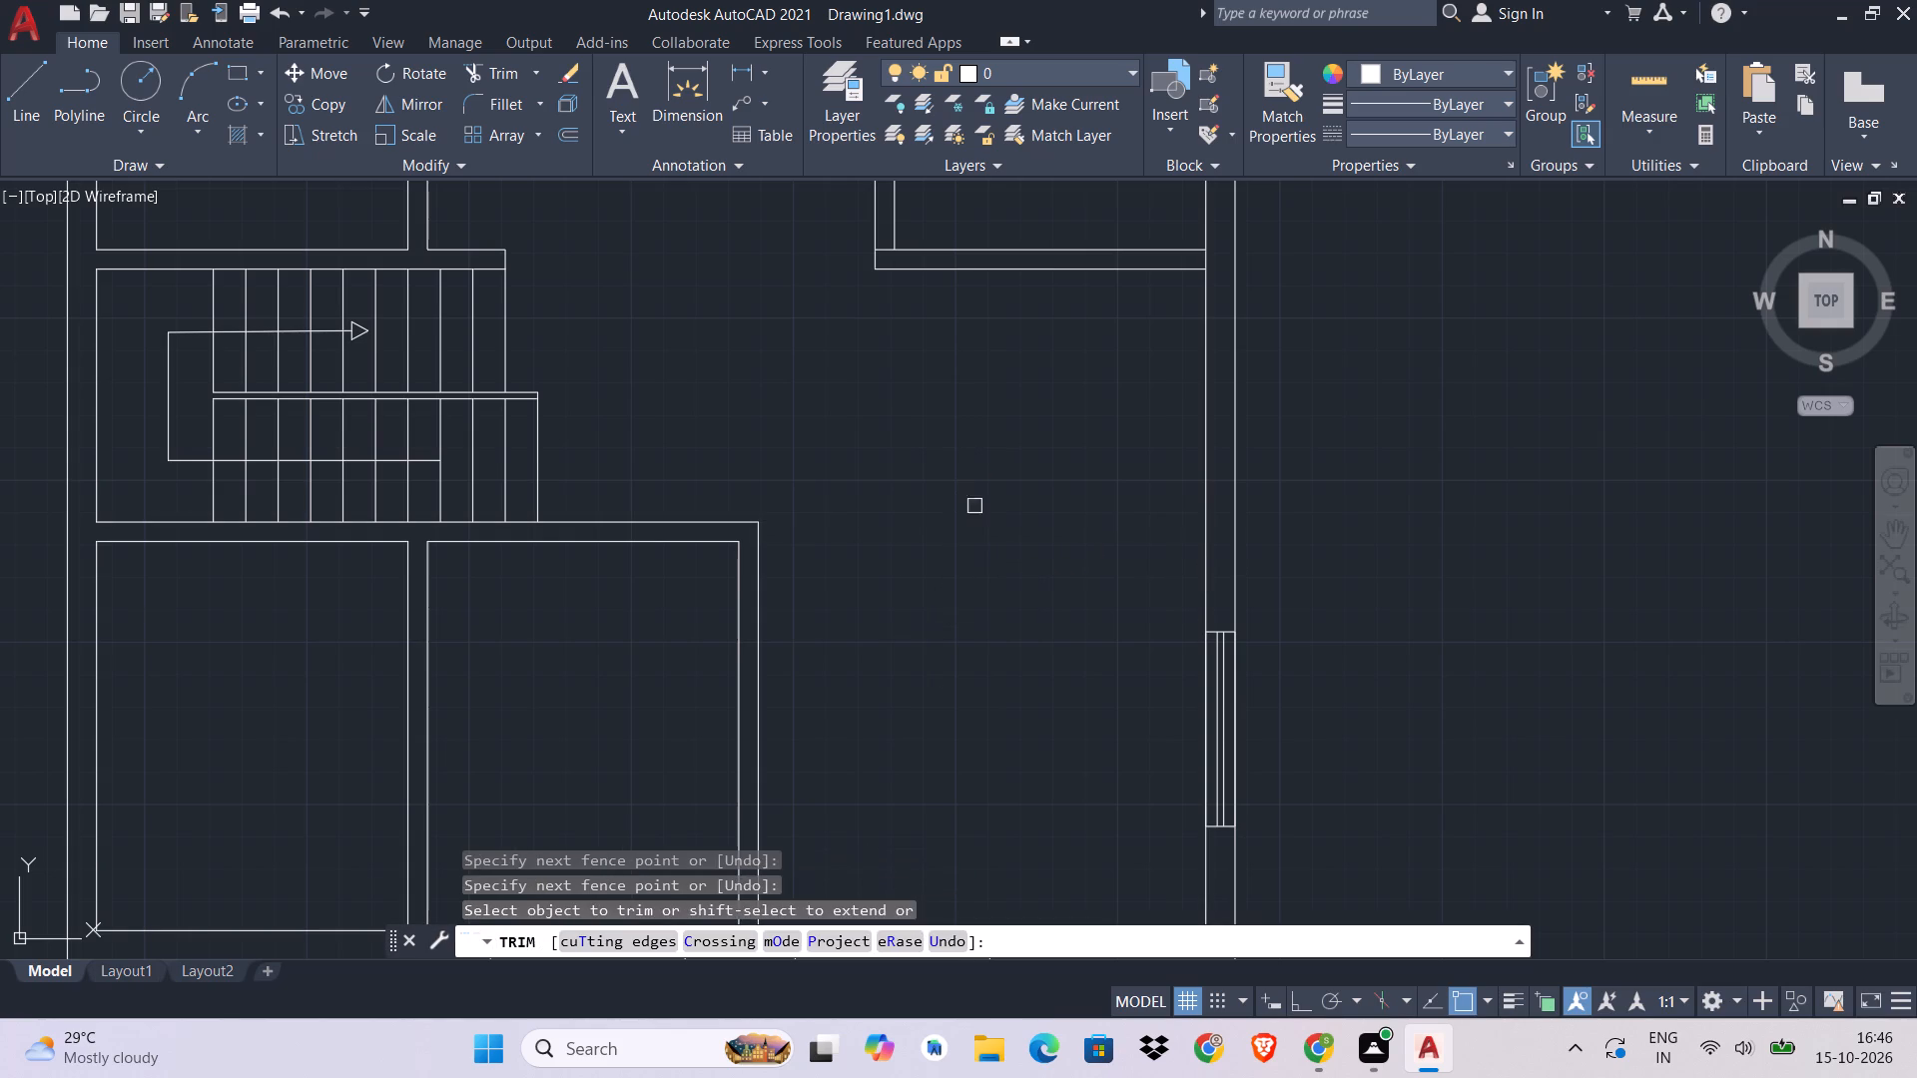
{"action": "scroll", "coordinate": [982, 566], "scroll_direction": "down", "scroll_amount": 1}
{"action": "middle_click_drag", "start_coordinate": [982, 572], "coordinate": [960, 521]}
{"action": "key", "text": "Escape"}
Stretch the west end of the small east room's south inner wall line to the inner face of its west partition.
{"action": "scroll", "coordinate": [891, 298], "scroll_direction": "up", "scroll_amount": 3}
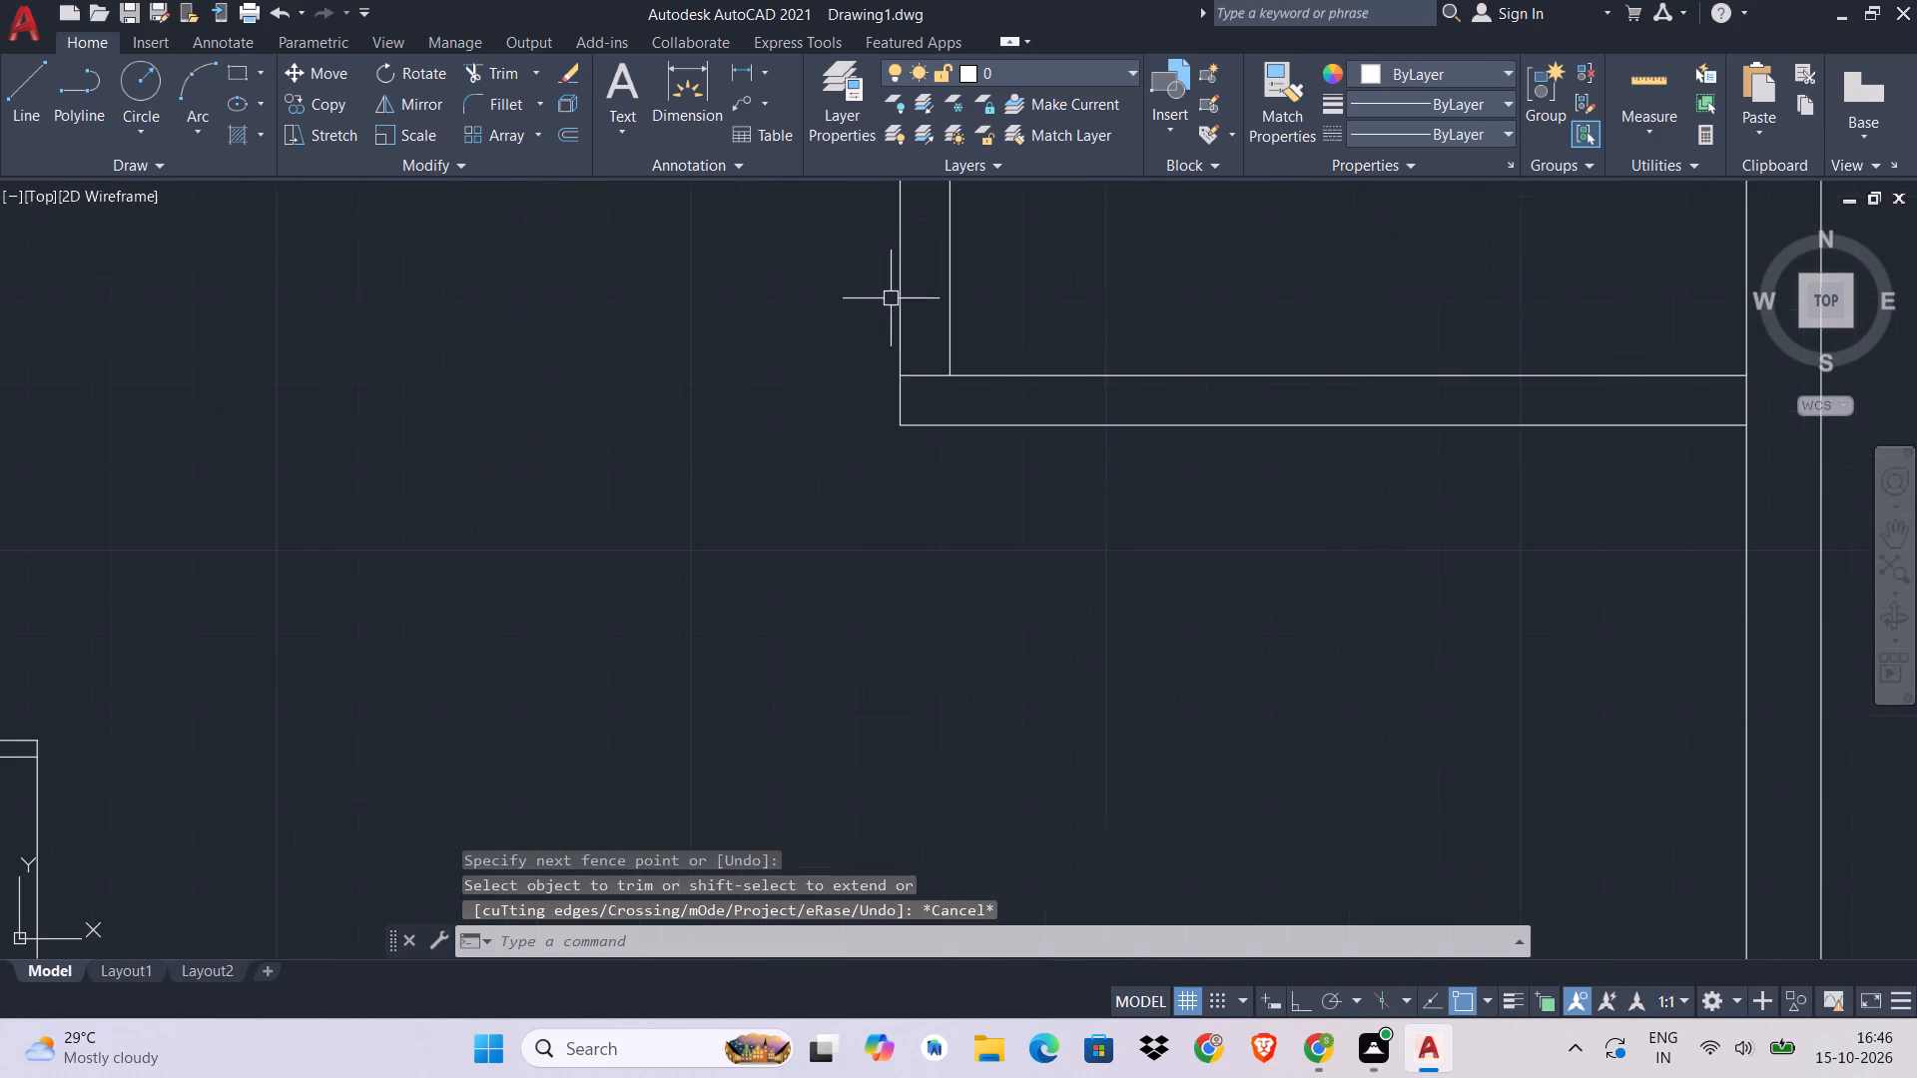
{"action": "left_click", "coordinate": [918, 382]}
{"action": "left_click", "coordinate": [899, 375]}
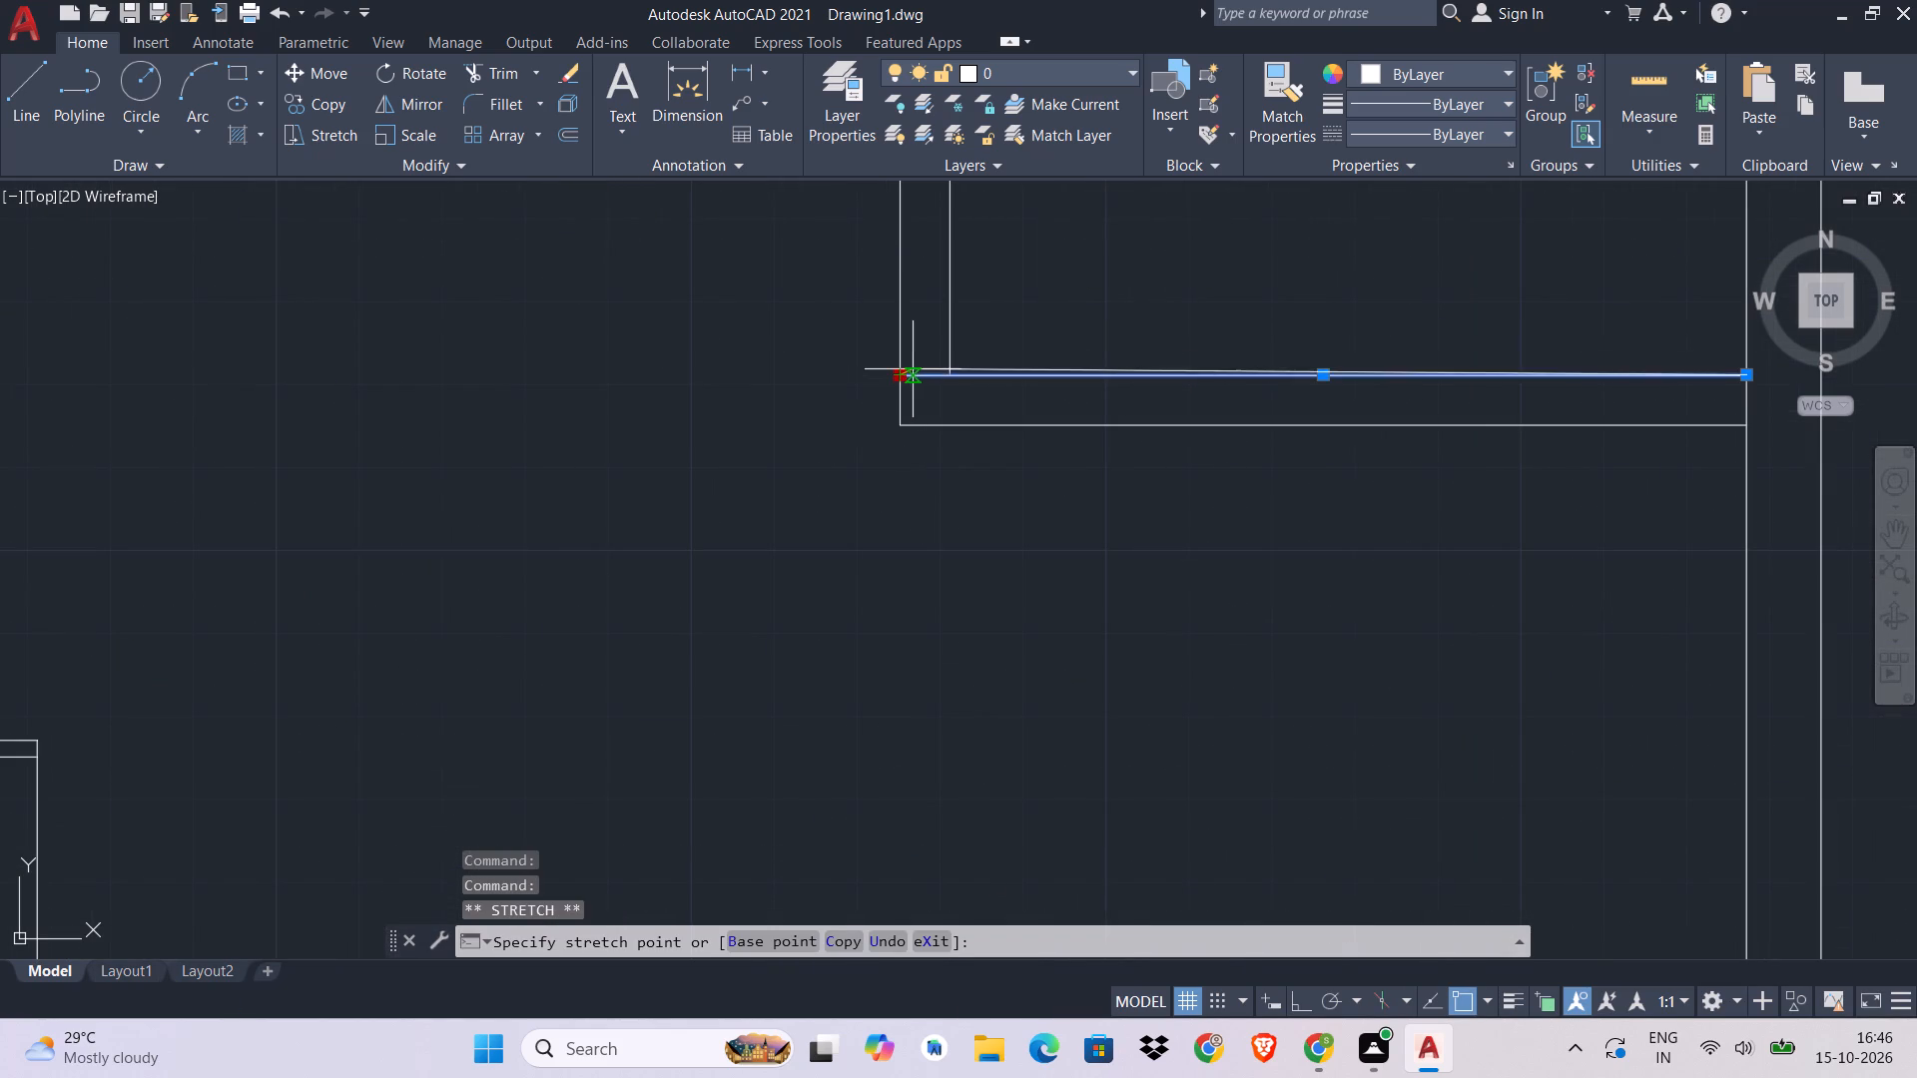
{"action": "left_click", "coordinate": [957, 382]}
{"action": "key", "text": "Escape"}
Move the southeast room's east-wall window a short way north along the exterior wall.
{"action": "scroll", "coordinate": [945, 540], "scroll_direction": "down", "scroll_amount": 3}
{"action": "middle_click_drag", "start_coordinate": [945, 540], "coordinate": [908, 434]}
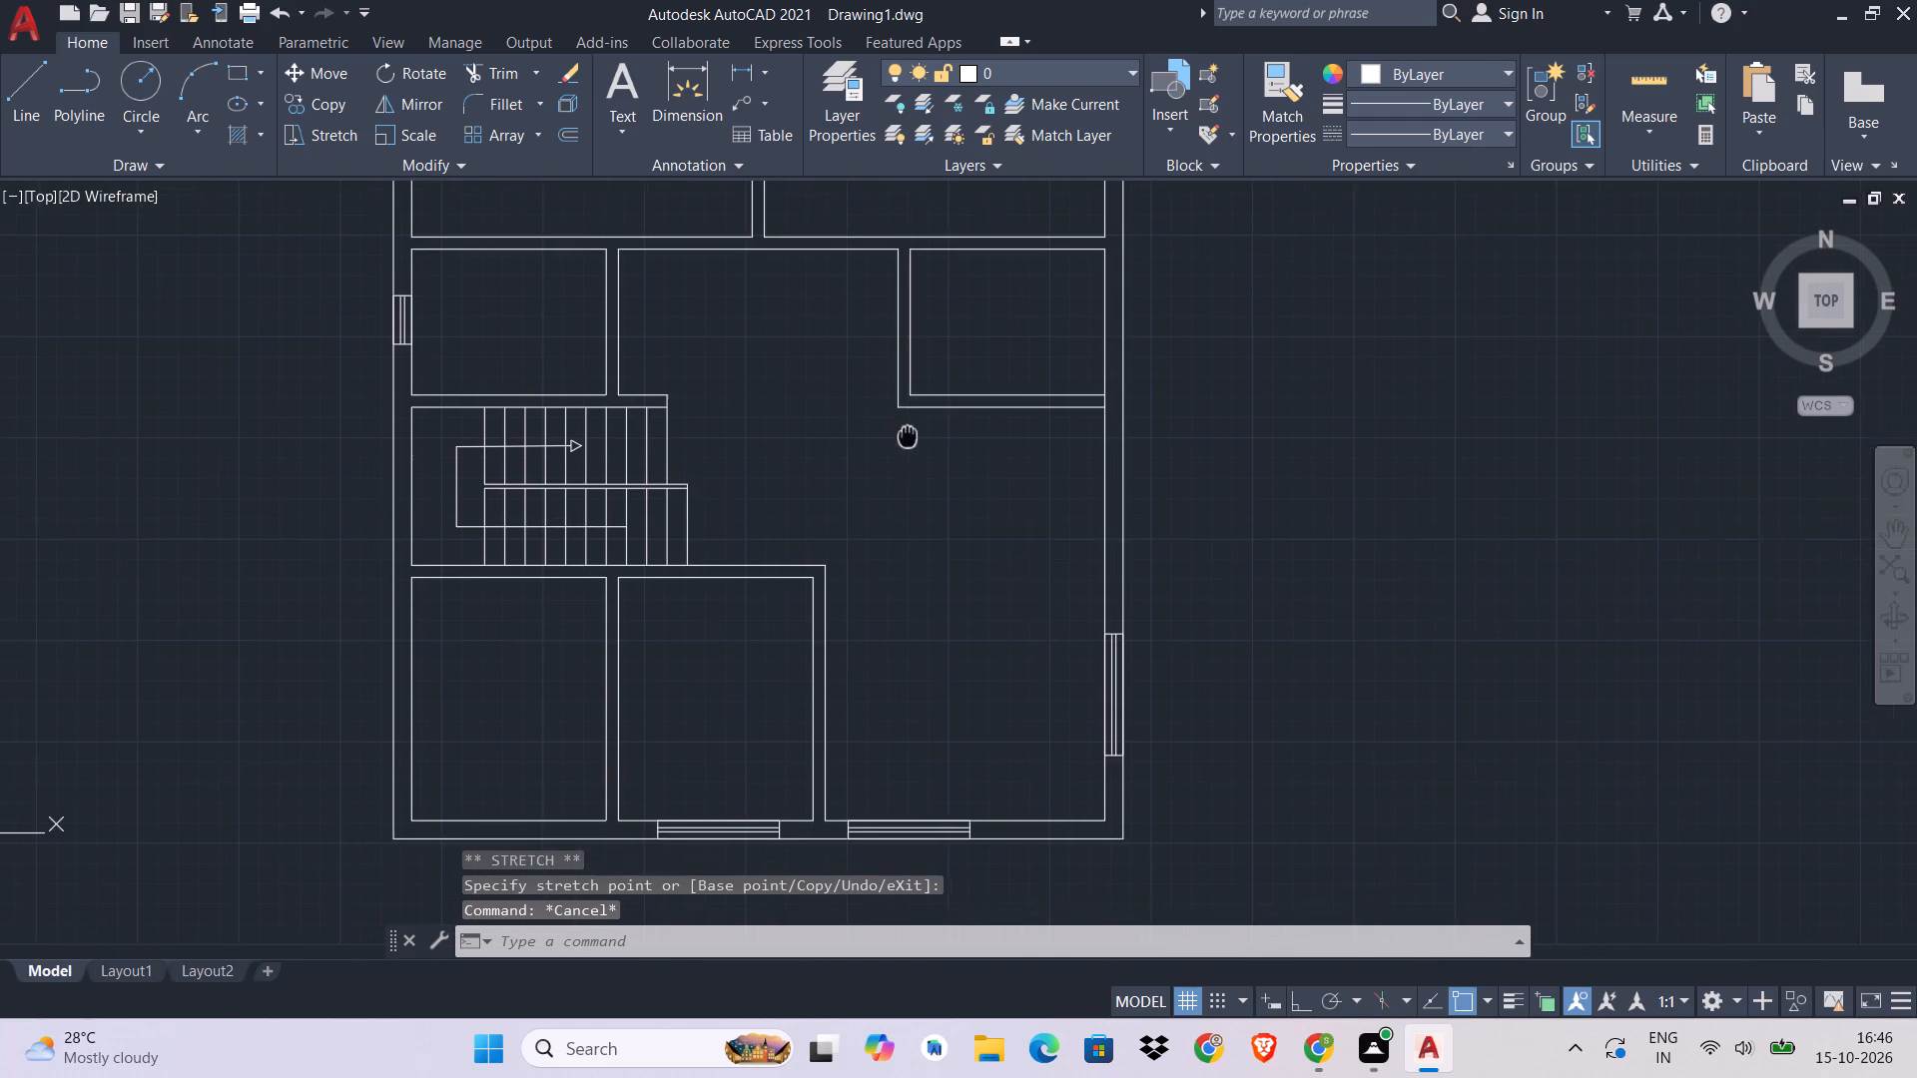
{"action": "scroll", "coordinate": [1155, 691], "scroll_direction": "up", "scroll_amount": 2}
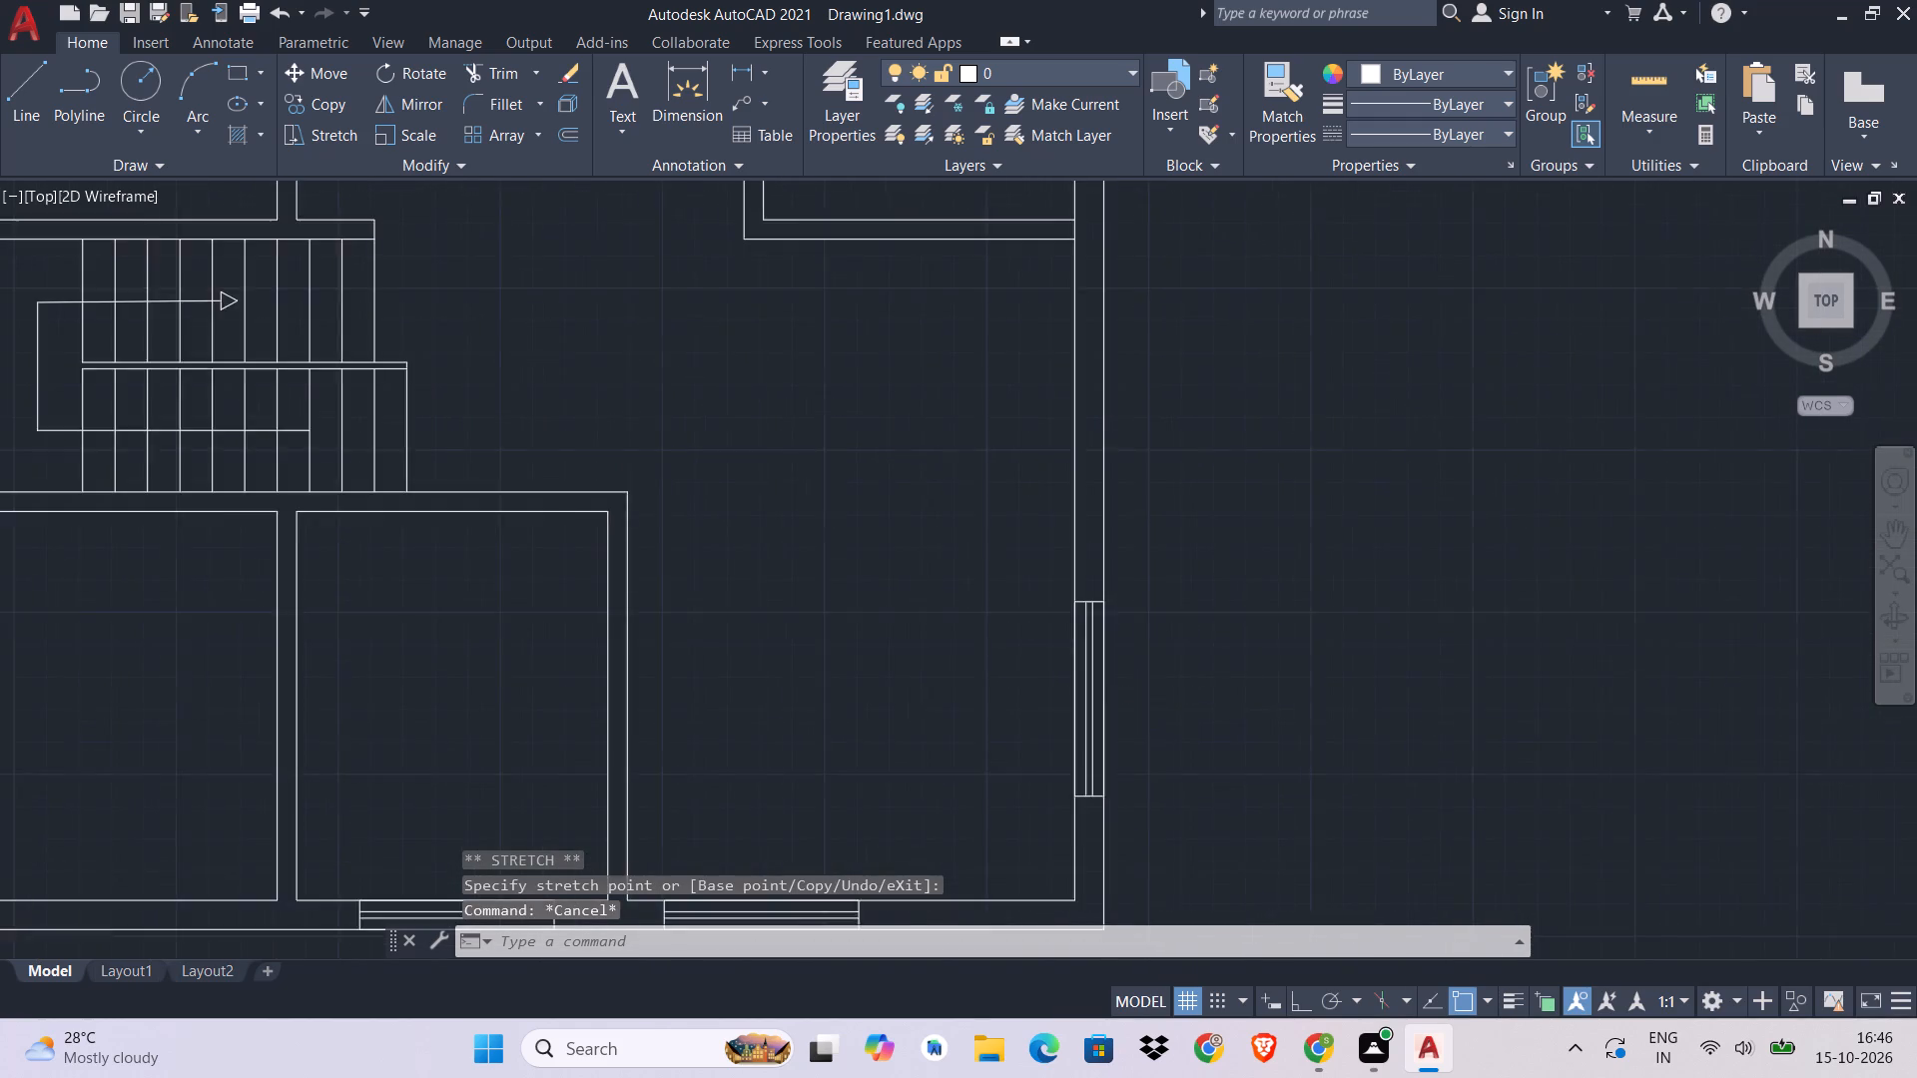
{"action": "left_click", "coordinate": [1053, 715]}
{"action": "left_click", "coordinate": [1061, 528]}
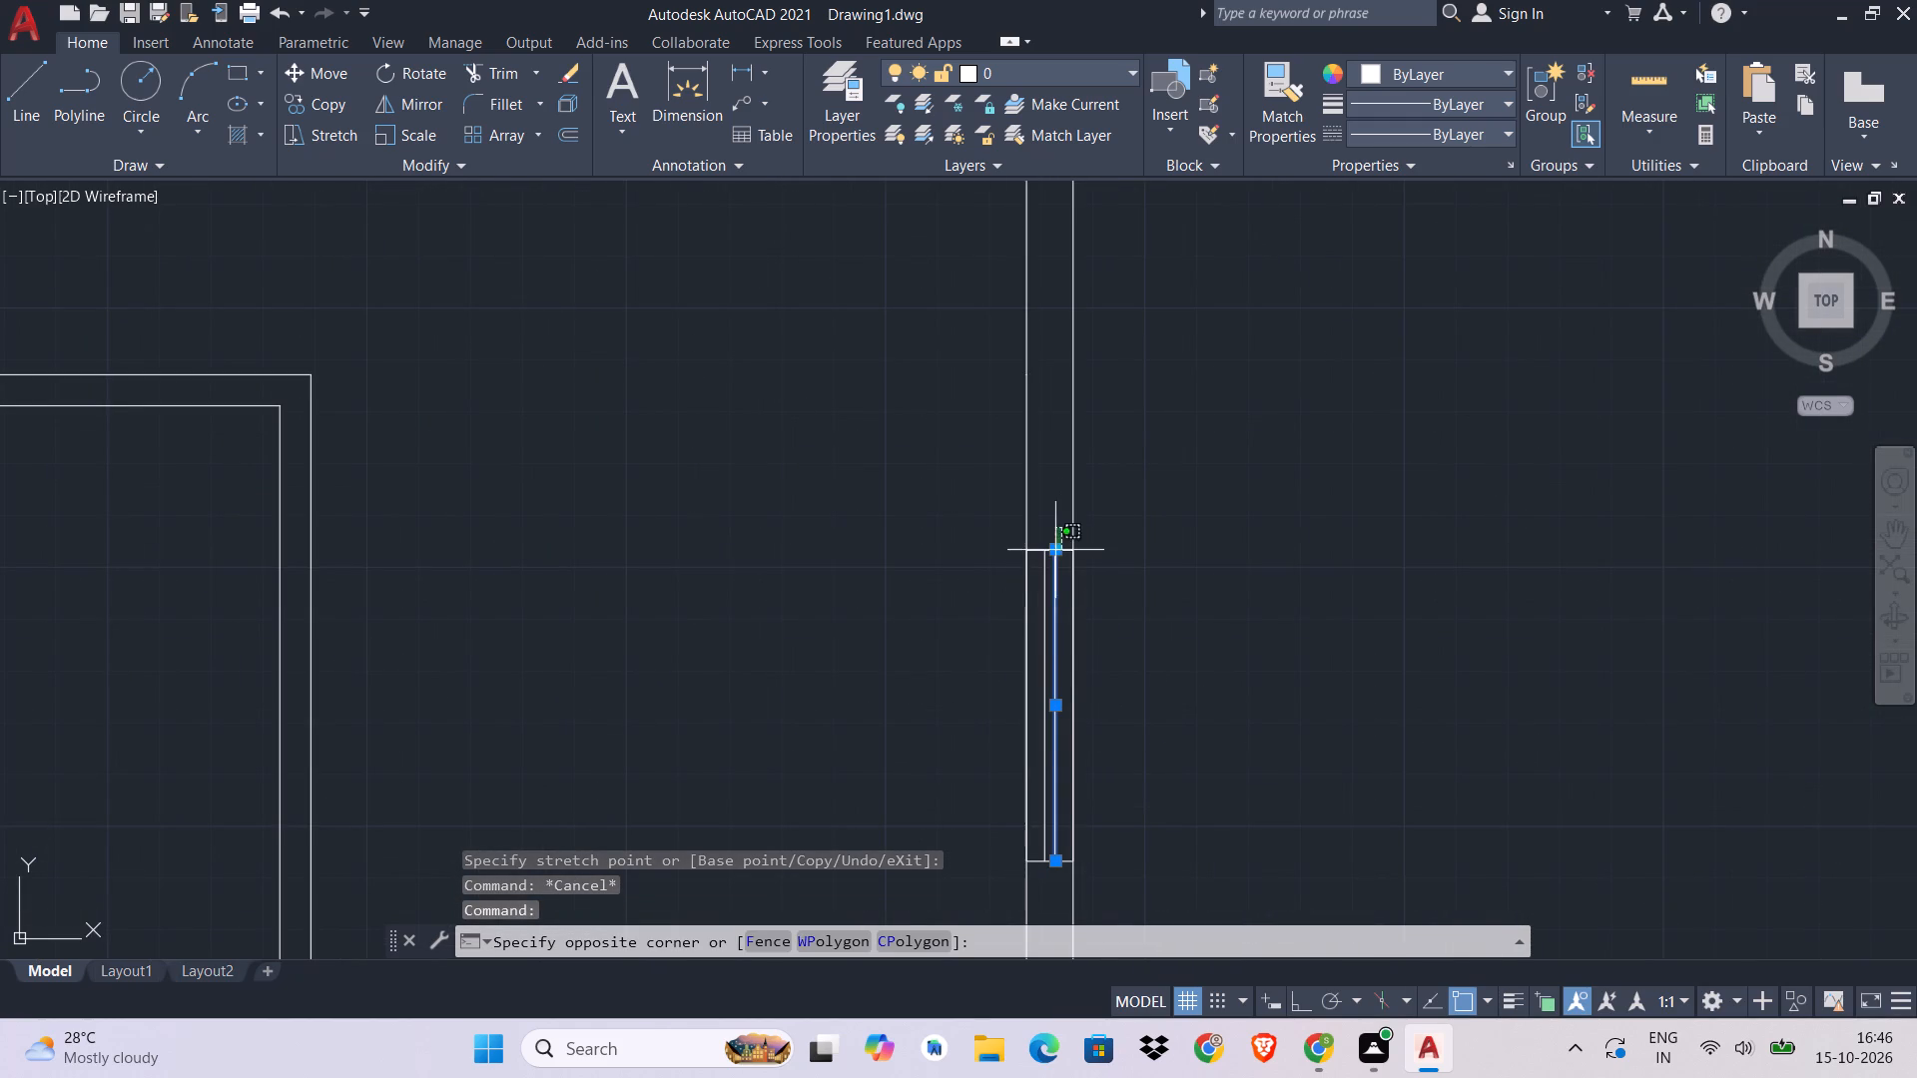
{"action": "left_click", "coordinate": [1040, 571]}
{"action": "key", "text": "m"}
{"action": "key", "text": "space"}
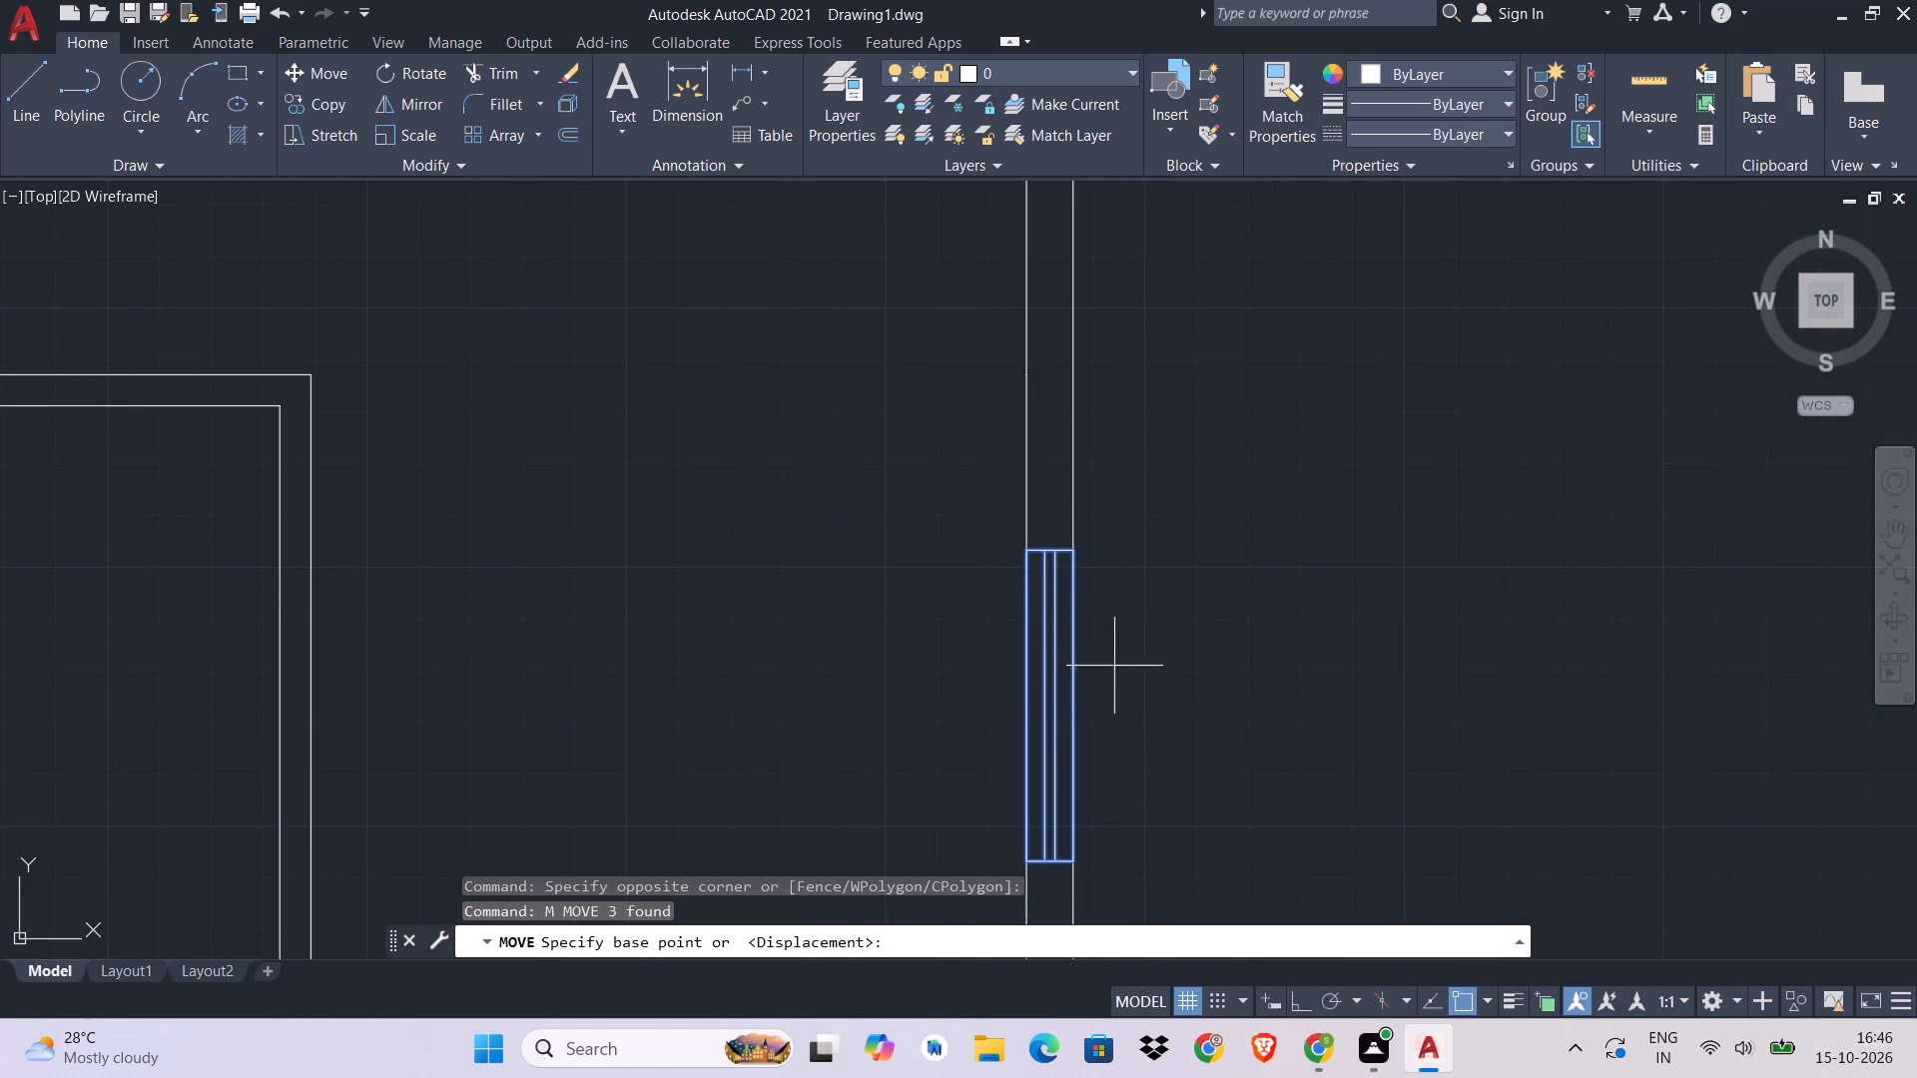
{"action": "scroll", "coordinate": [1119, 698], "scroll_direction": "down", "scroll_amount": 2}
{"action": "middle_click_drag", "start_coordinate": [1119, 698], "coordinate": [1117, 683]}
{"action": "left_click", "coordinate": [1086, 689]}
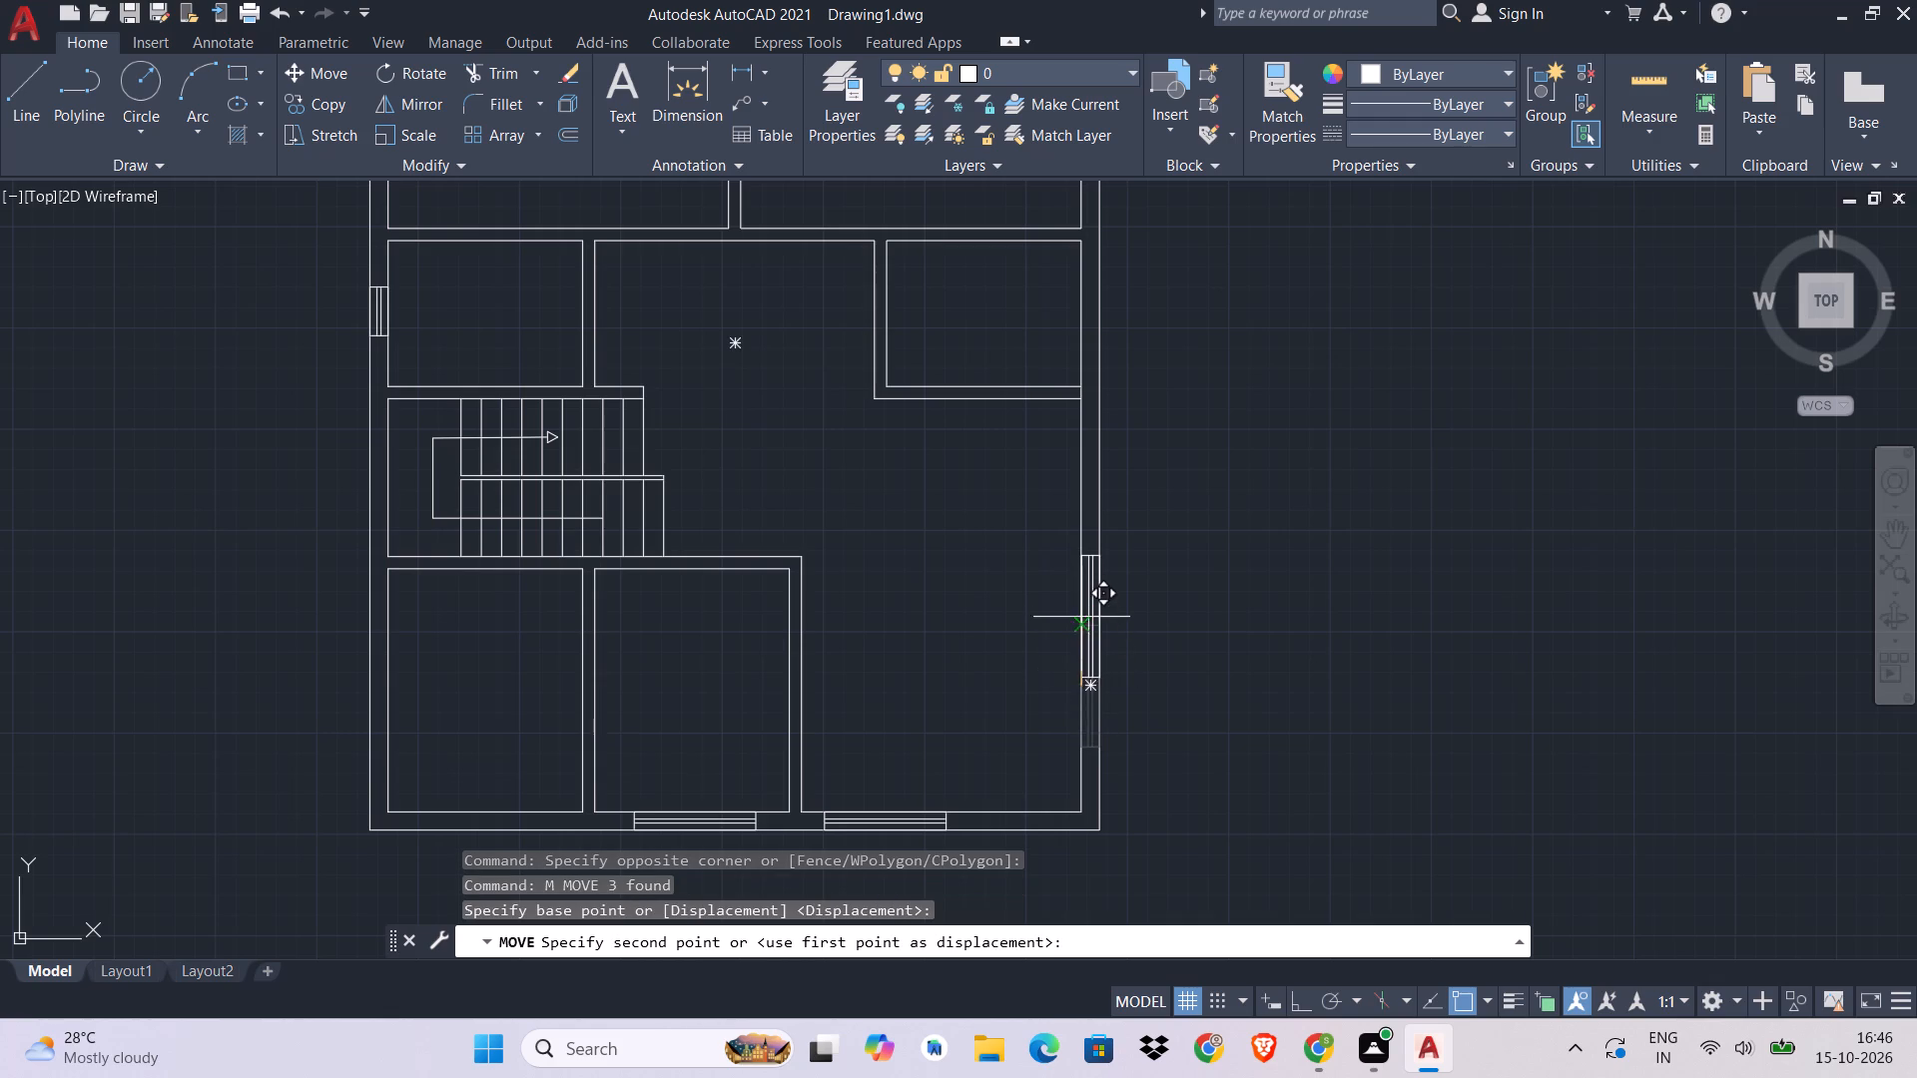
{"action": "left_click", "coordinate": [1081, 600]}
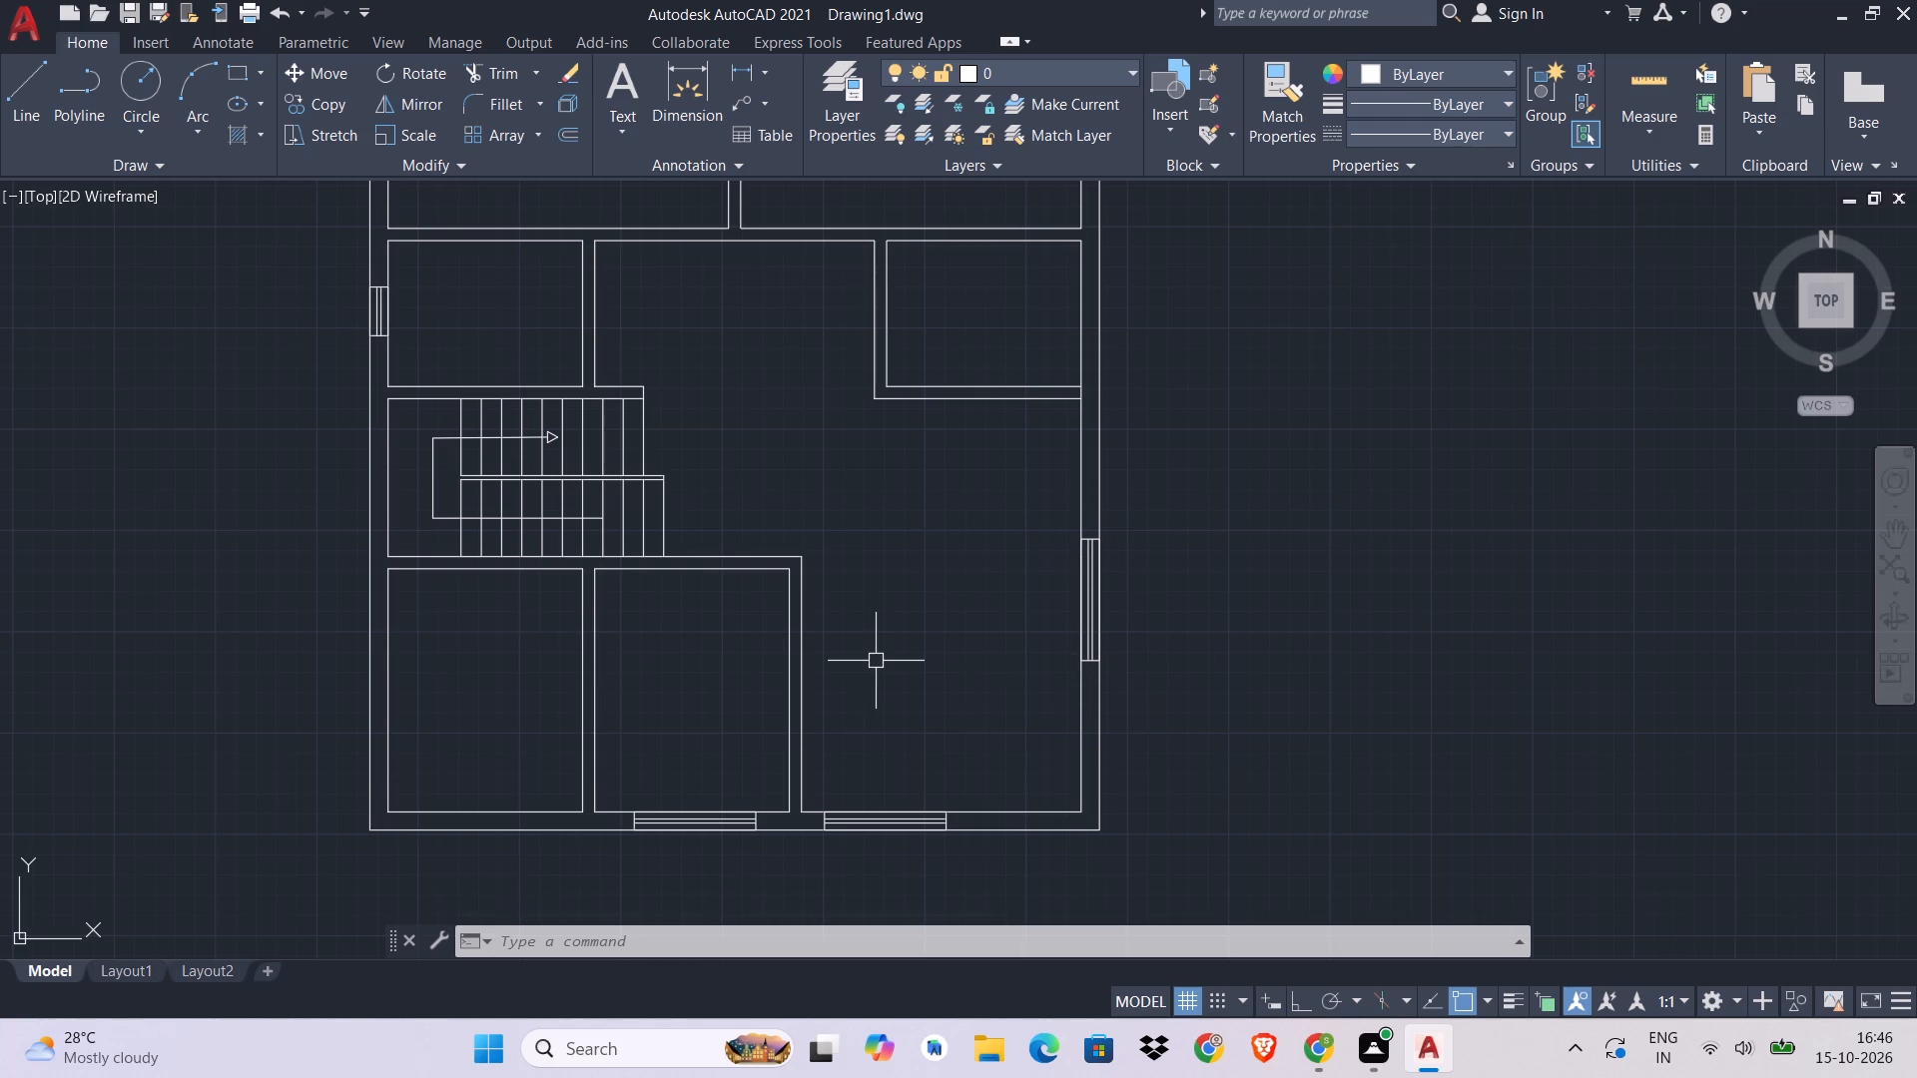
Copy the small west room's window by its lower-left corner, with Ortho on, straight across into the small east room's east exterior wall.
{"action": "scroll", "coordinate": [376, 331], "scroll_direction": "up", "scroll_amount": 3}
{"action": "middle_click_drag", "start_coordinate": [381, 309], "coordinate": [430, 528]}
{"action": "left_click", "coordinate": [445, 380]}
{"action": "left_click_drag", "start_coordinate": [406, 597], "coordinate": [405, 616]}
{"action": "key", "text": "c"}
{"action": "type", "text": "O"}
{"action": "key", "text": "space"}
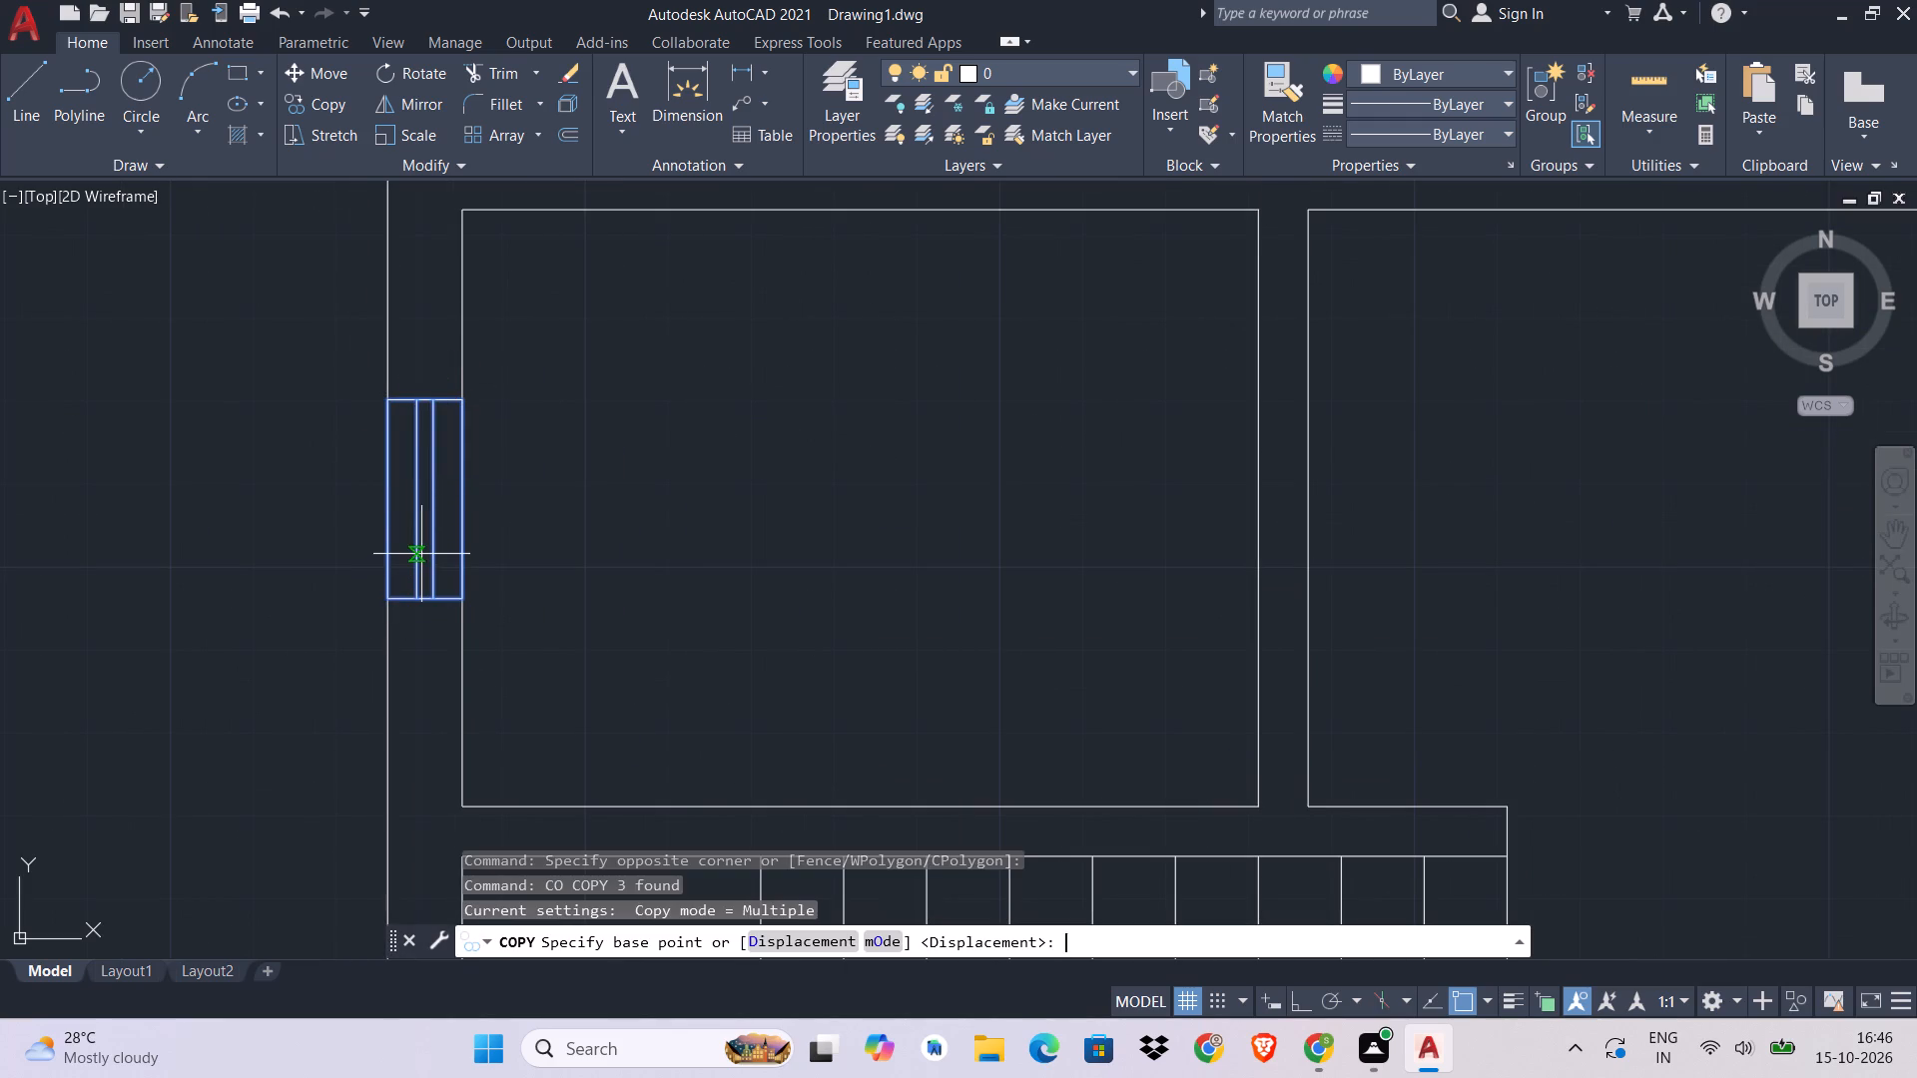
{"action": "left_click", "coordinate": [386, 603]}
{"action": "scroll", "coordinate": [386, 603], "scroll_direction": "down", "scroll_amount": 4}
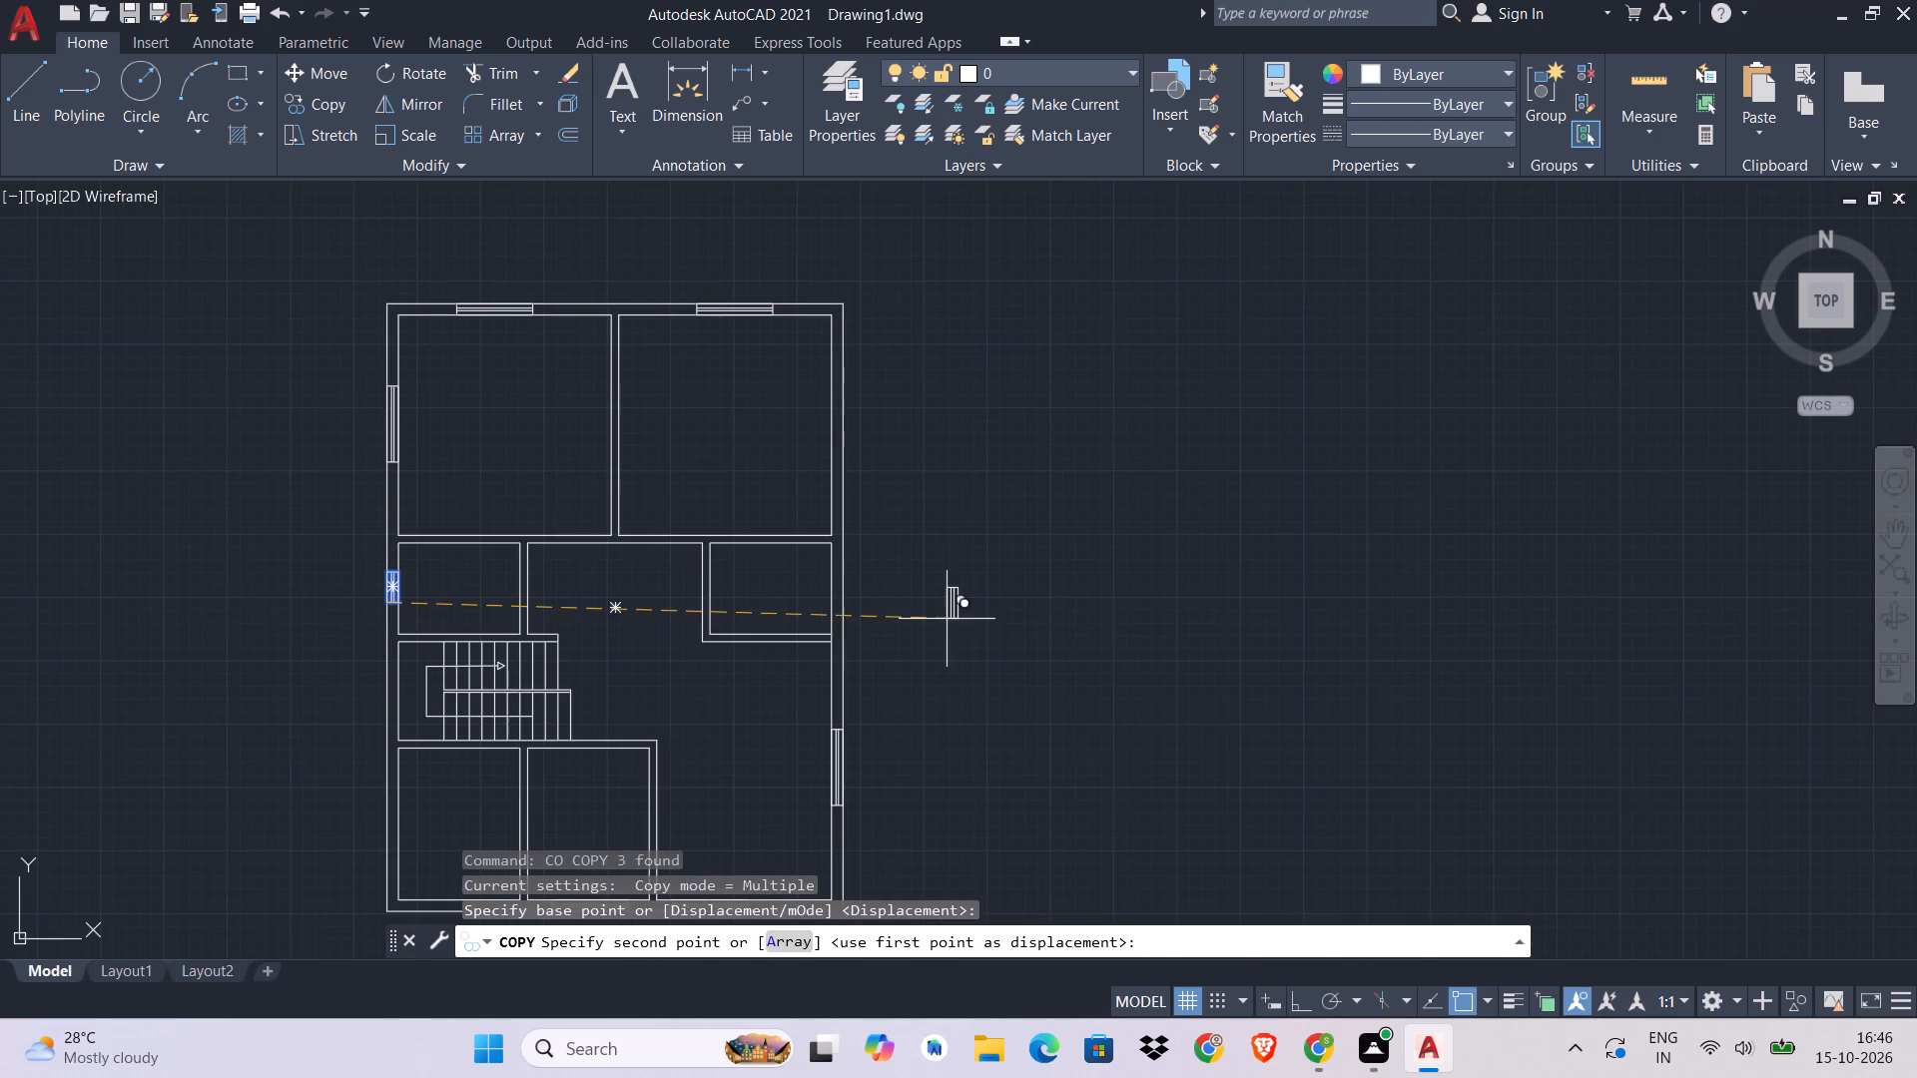
{"action": "scroll", "coordinate": [832, 614], "scroll_direction": "up", "scroll_amount": 4}
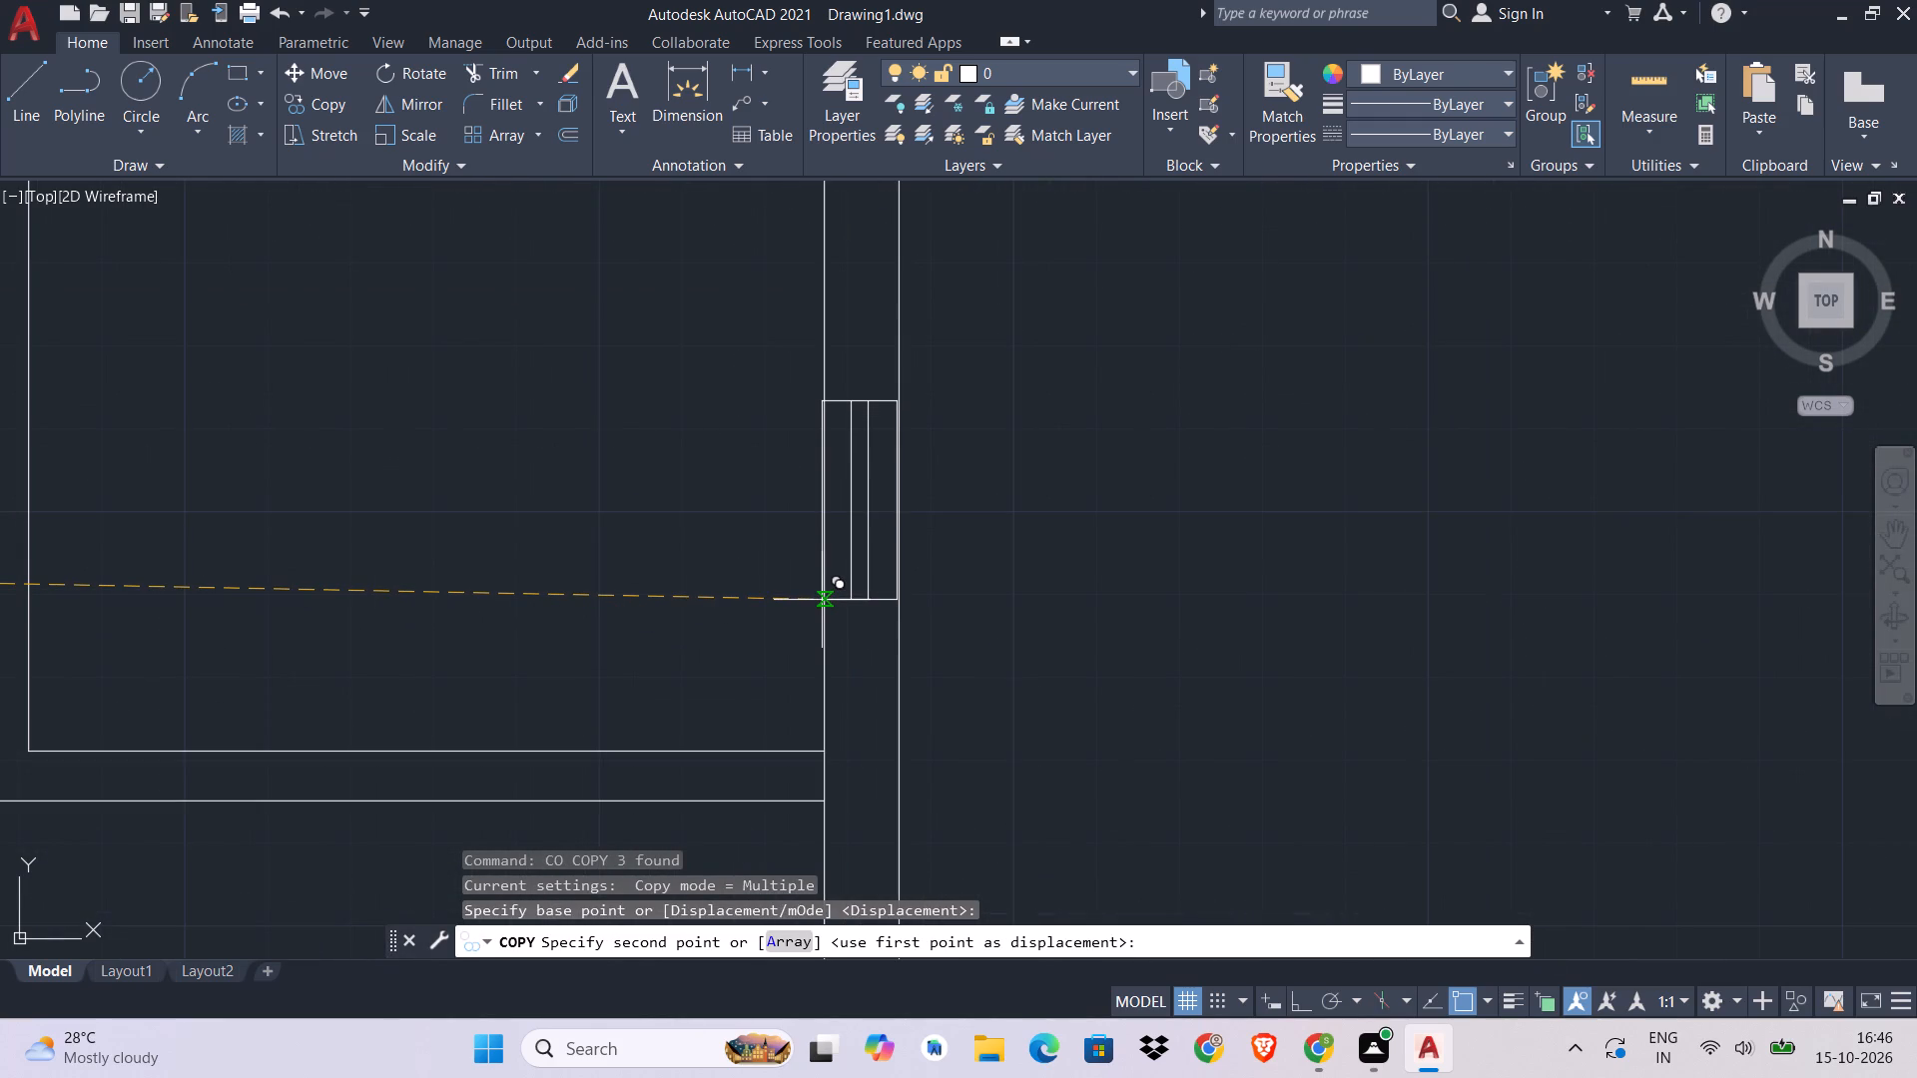
{"action": "key", "text": "ctrl+l"}
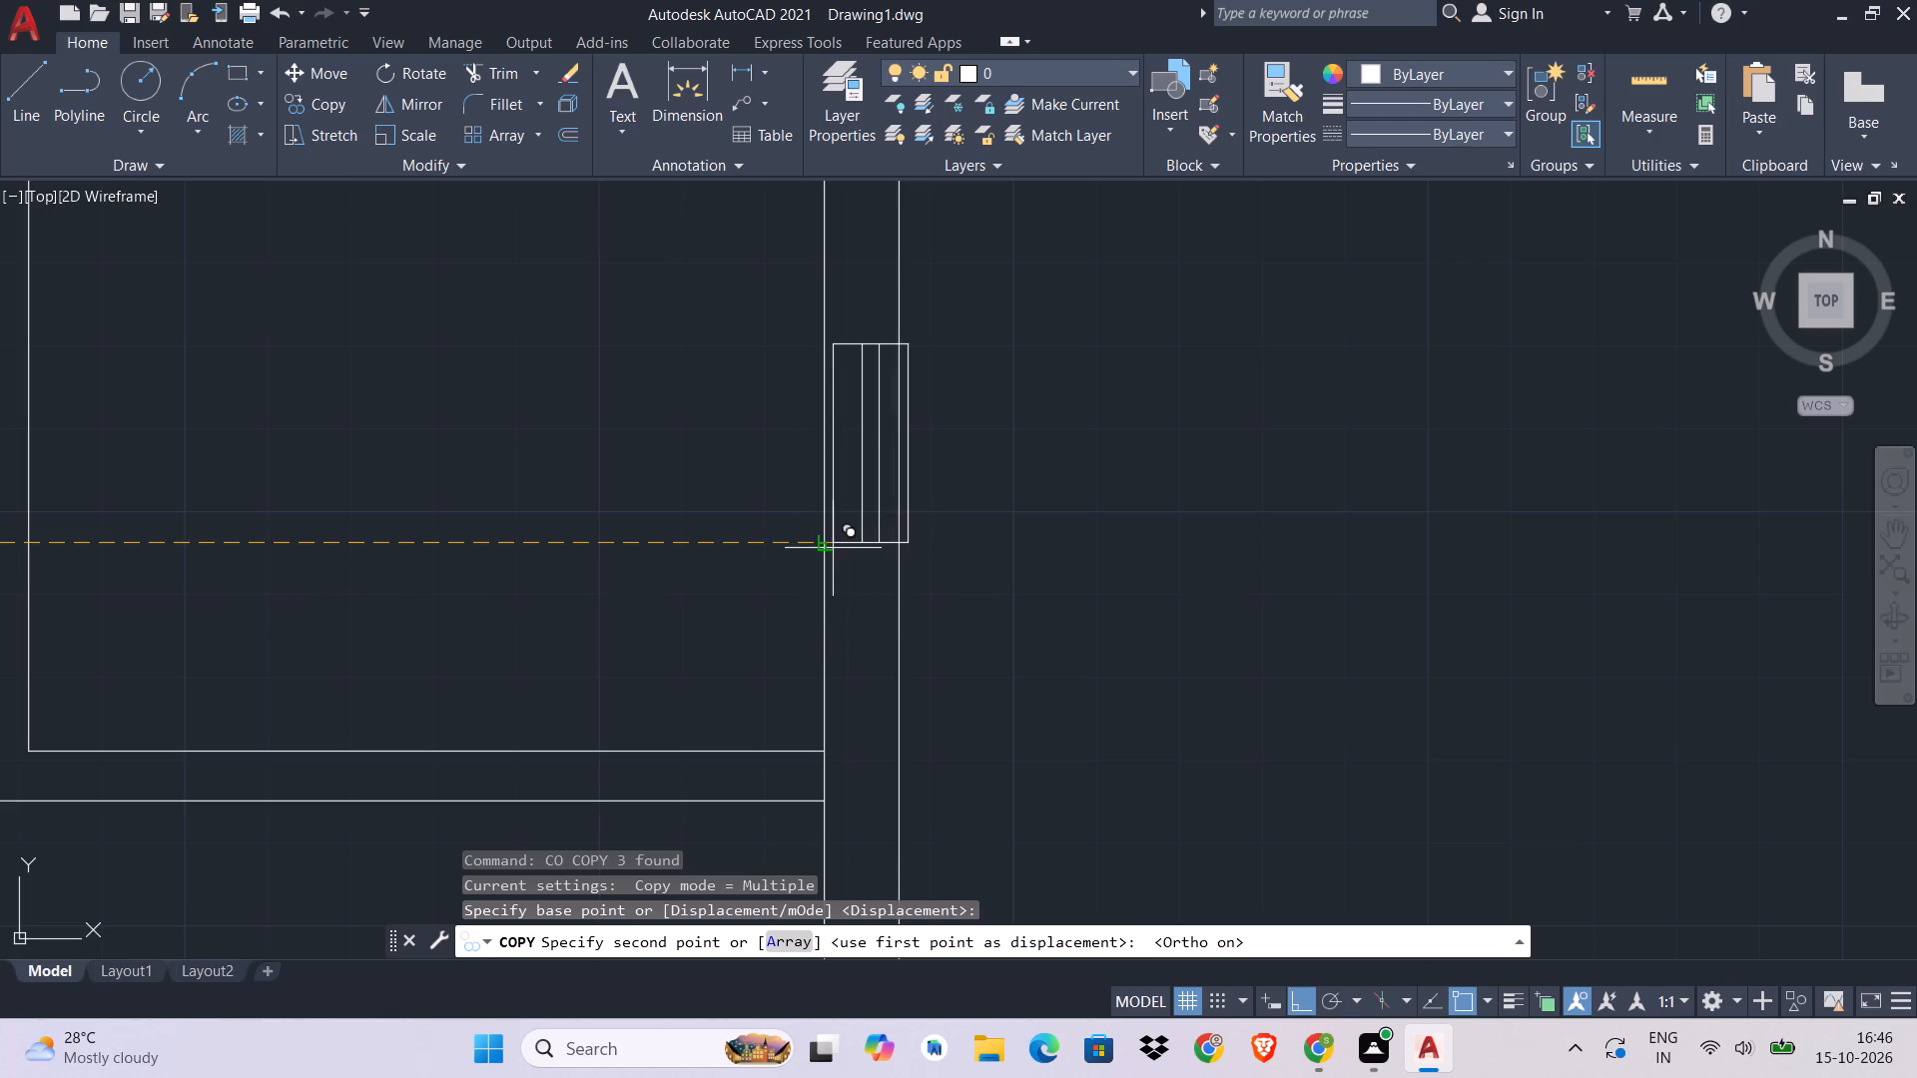
{"action": "left_click", "coordinate": [823, 537]}
{"action": "scroll", "coordinate": [909, 655], "scroll_direction": "down", "scroll_amount": 2}
{"action": "middle_click_drag", "start_coordinate": [909, 655], "coordinate": [1010, 603]}
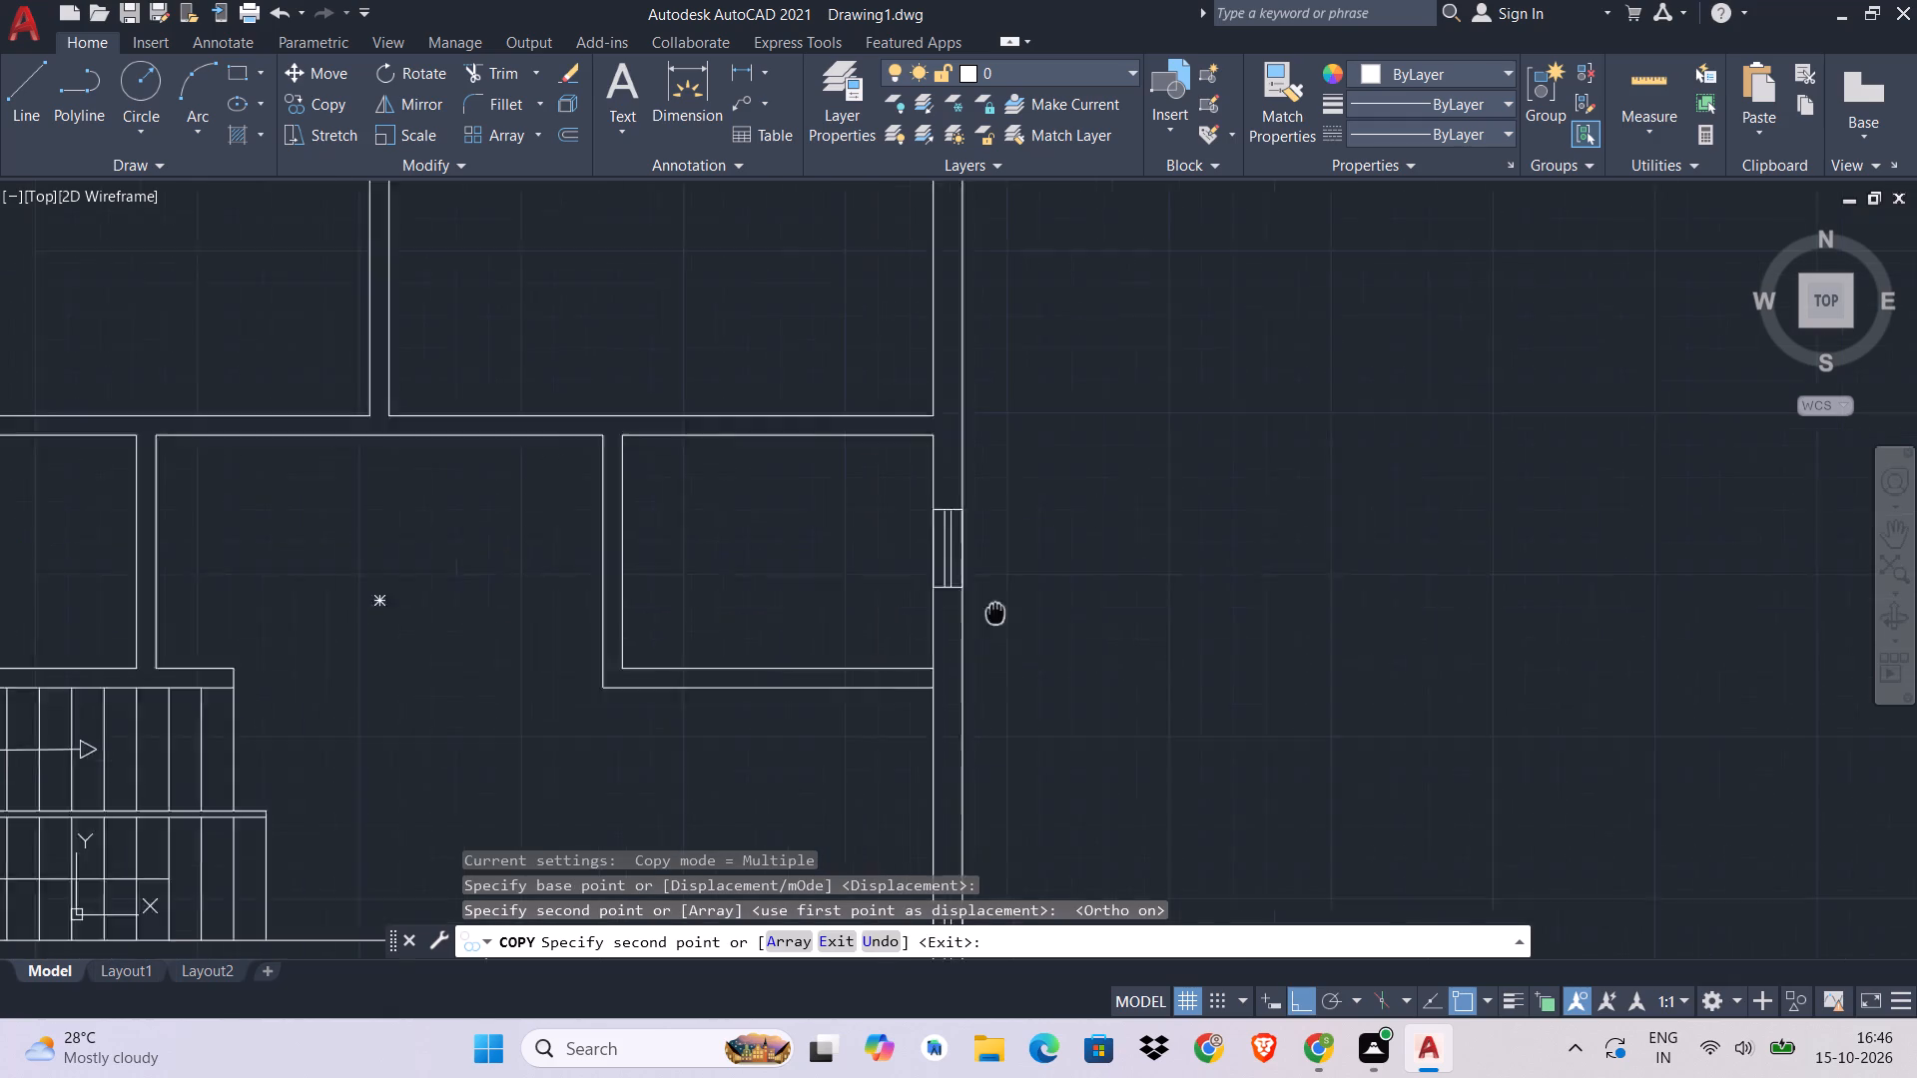
{"action": "middle_click_drag", "start_coordinate": [1010, 603], "coordinate": [1014, 600]}
{"action": "key", "text": "Escape"}
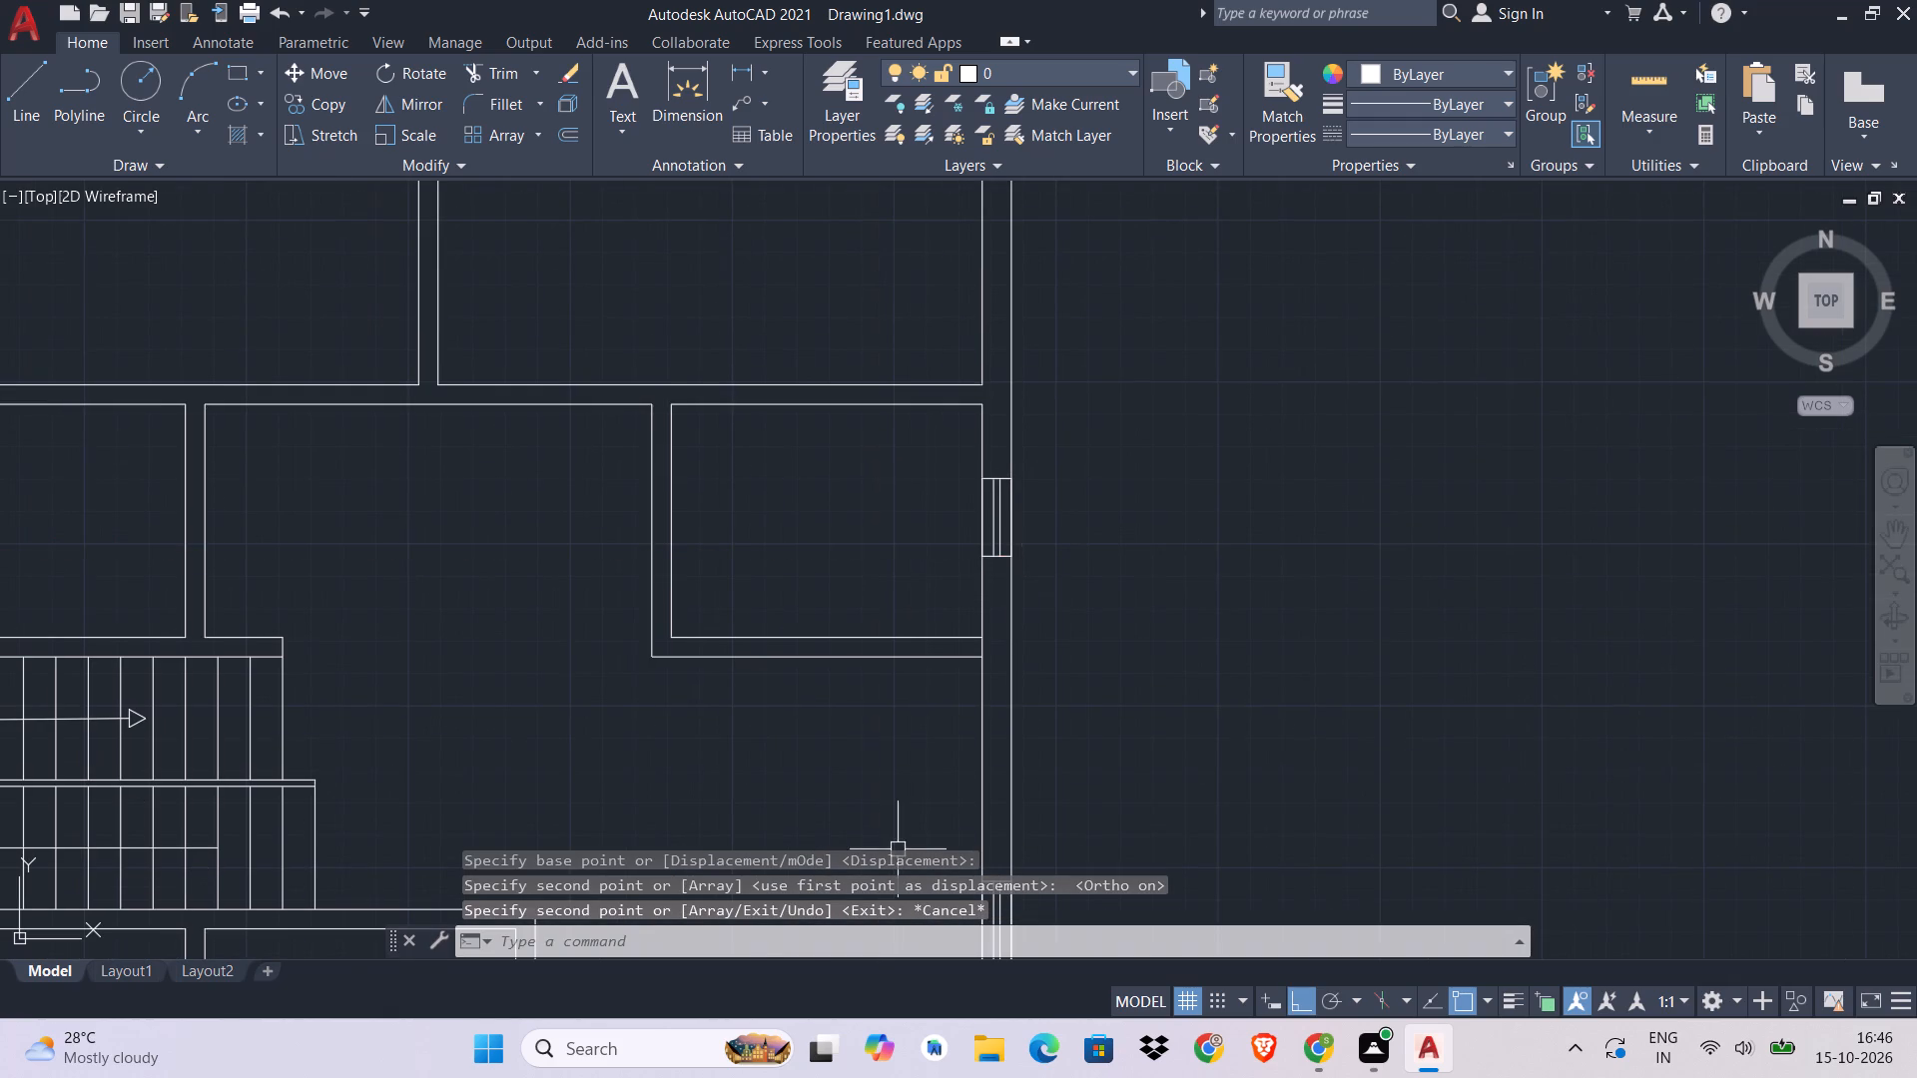
Copy the large window in the southeast area's east wall by its lower-left corner into the northeast room's east exterior wall.
{"action": "scroll", "coordinate": [913, 791], "scroll_direction": "down", "scroll_amount": 2}
{"action": "middle_click_drag", "start_coordinate": [939, 592], "coordinate": [948, 309]}
{"action": "scroll", "coordinate": [992, 577], "scroll_direction": "up", "scroll_amount": 4}
{"action": "scroll", "coordinate": [877, 615], "scroll_direction": "up", "scroll_amount": 1}
{"action": "middle_click_drag", "start_coordinate": [877, 615], "coordinate": [922, 466]}
{"action": "scroll", "coordinate": [910, 474], "scroll_direction": "down", "scroll_amount": 2}
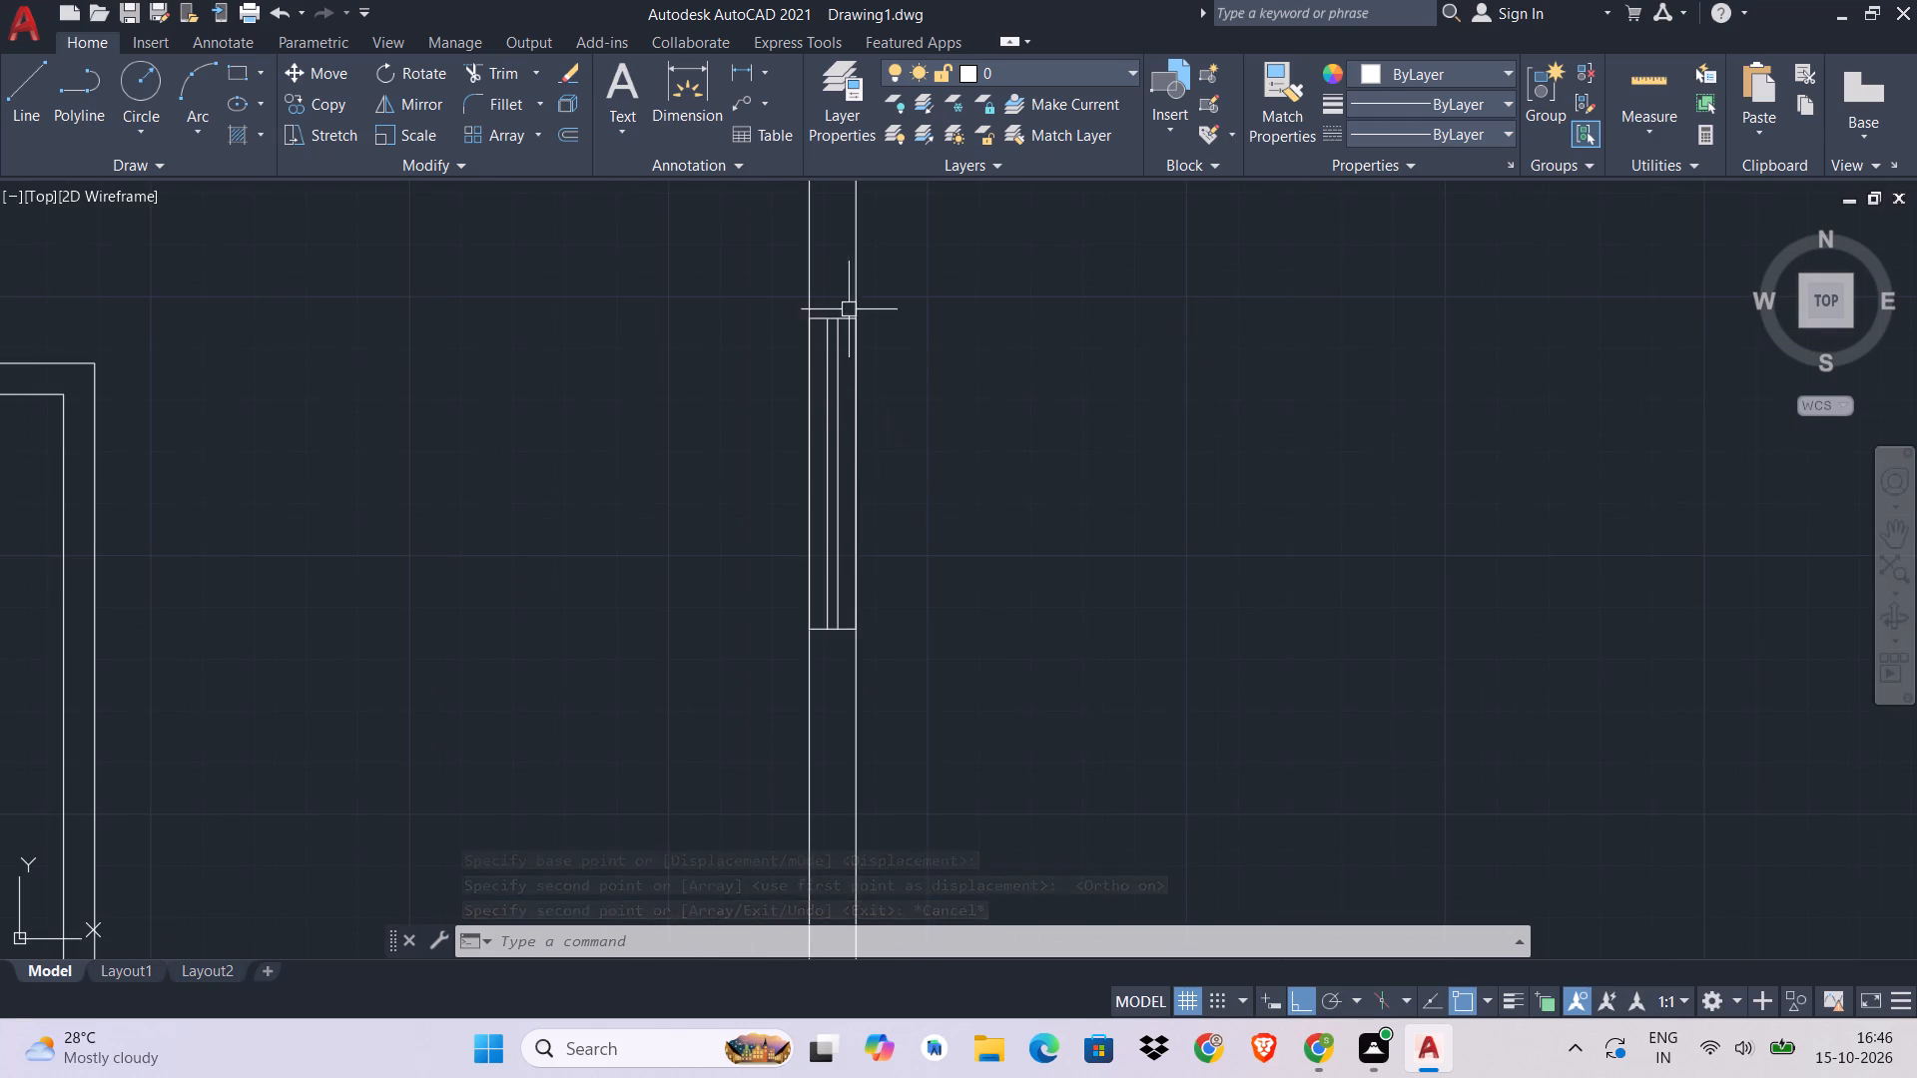
{"action": "left_click", "coordinate": [848, 302]}
{"action": "left_click", "coordinate": [820, 677]}
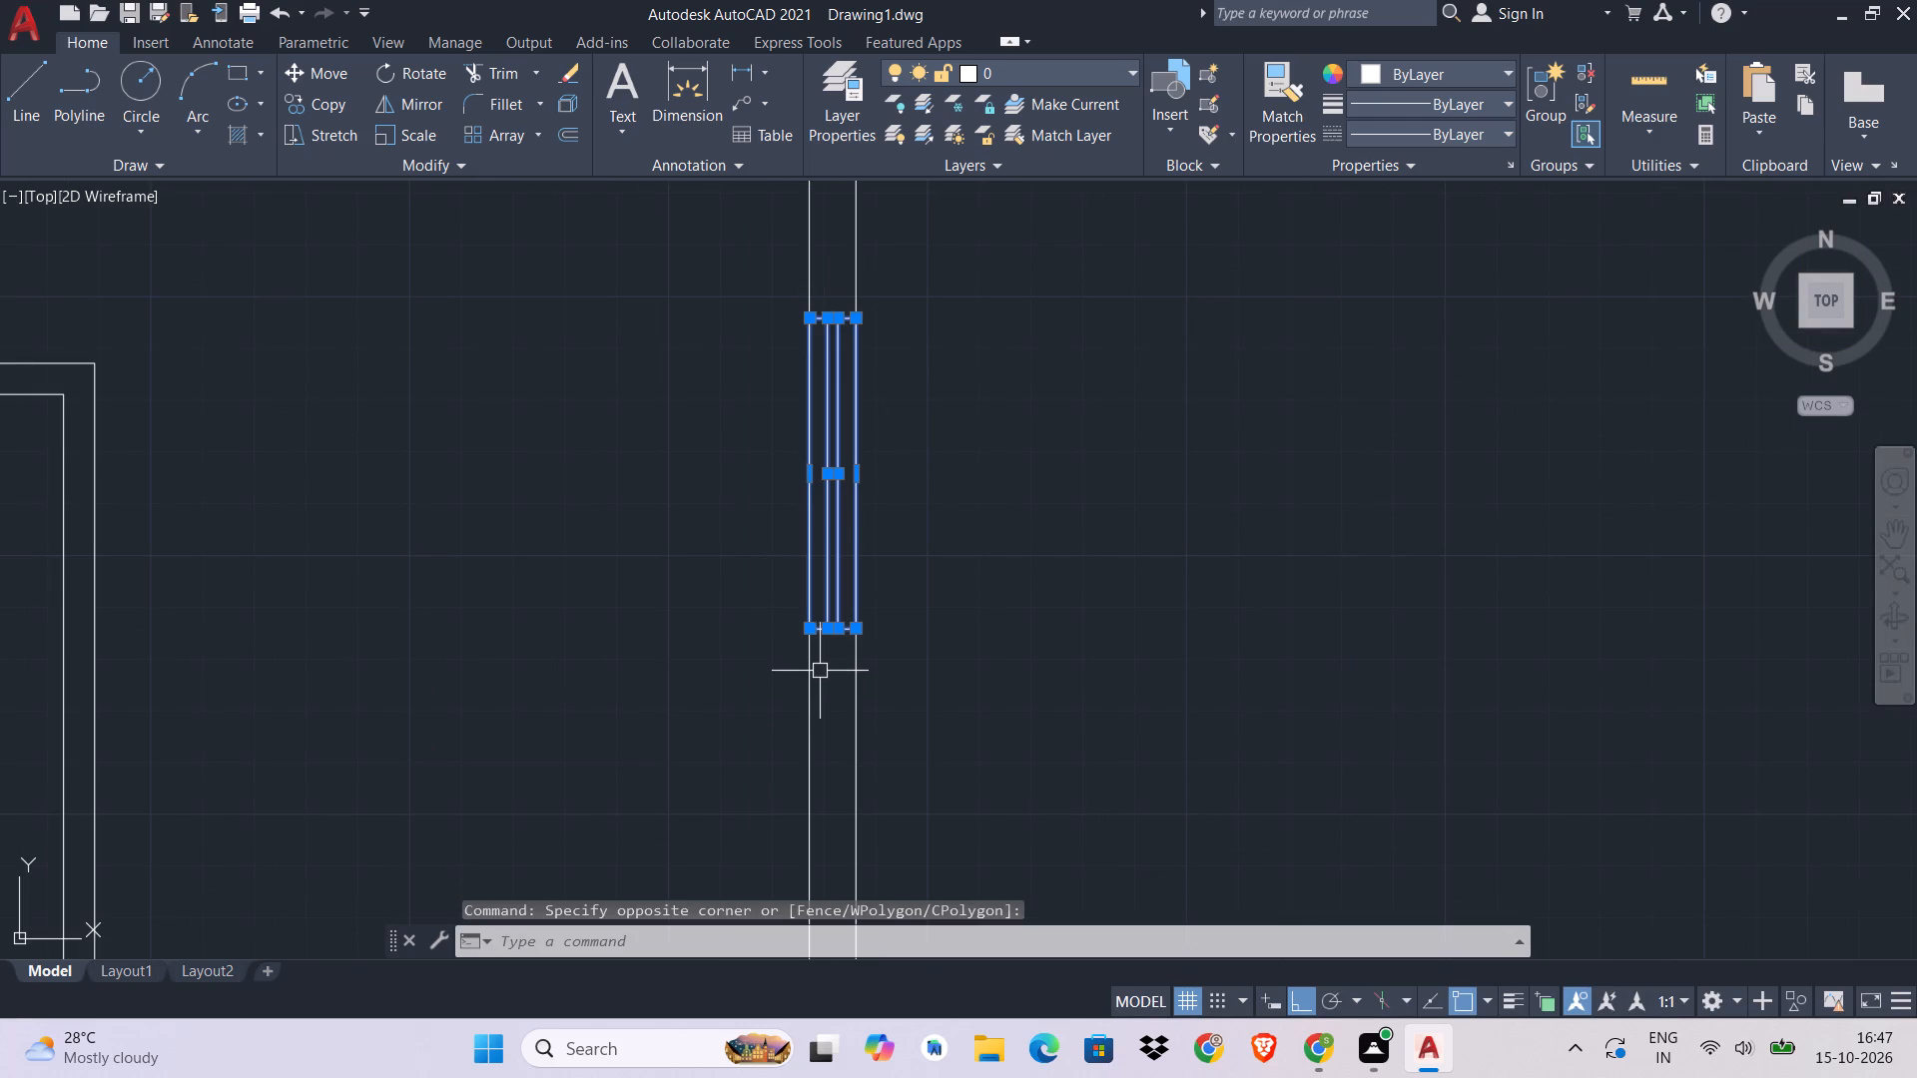
{"action": "key", "text": "c"}
{"action": "type", "text": "O"}
{"action": "key", "text": "space"}
{"action": "left_click", "coordinate": [808, 623]}
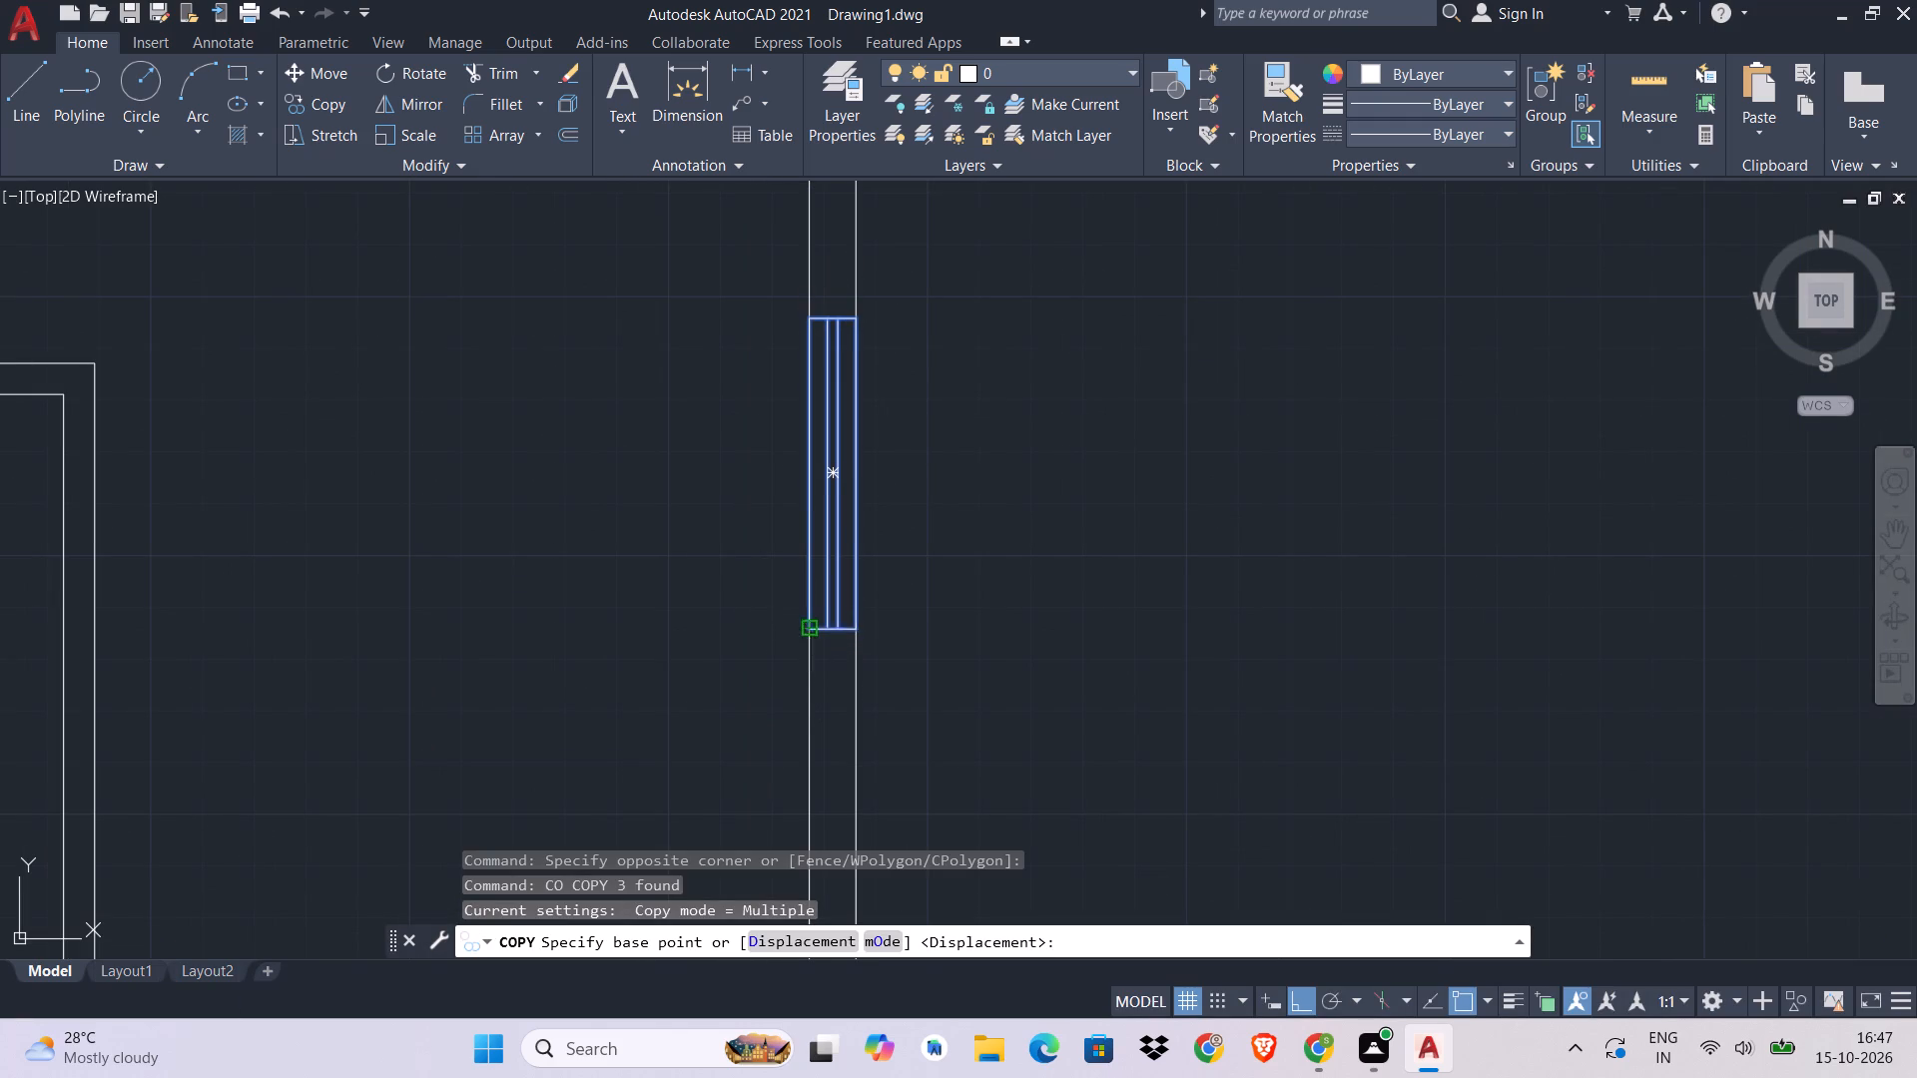
{"action": "scroll", "coordinate": [808, 623], "scroll_direction": "down", "scroll_amount": 2}
{"action": "middle_click_drag", "start_coordinate": [826, 543], "coordinate": [796, 1014]}
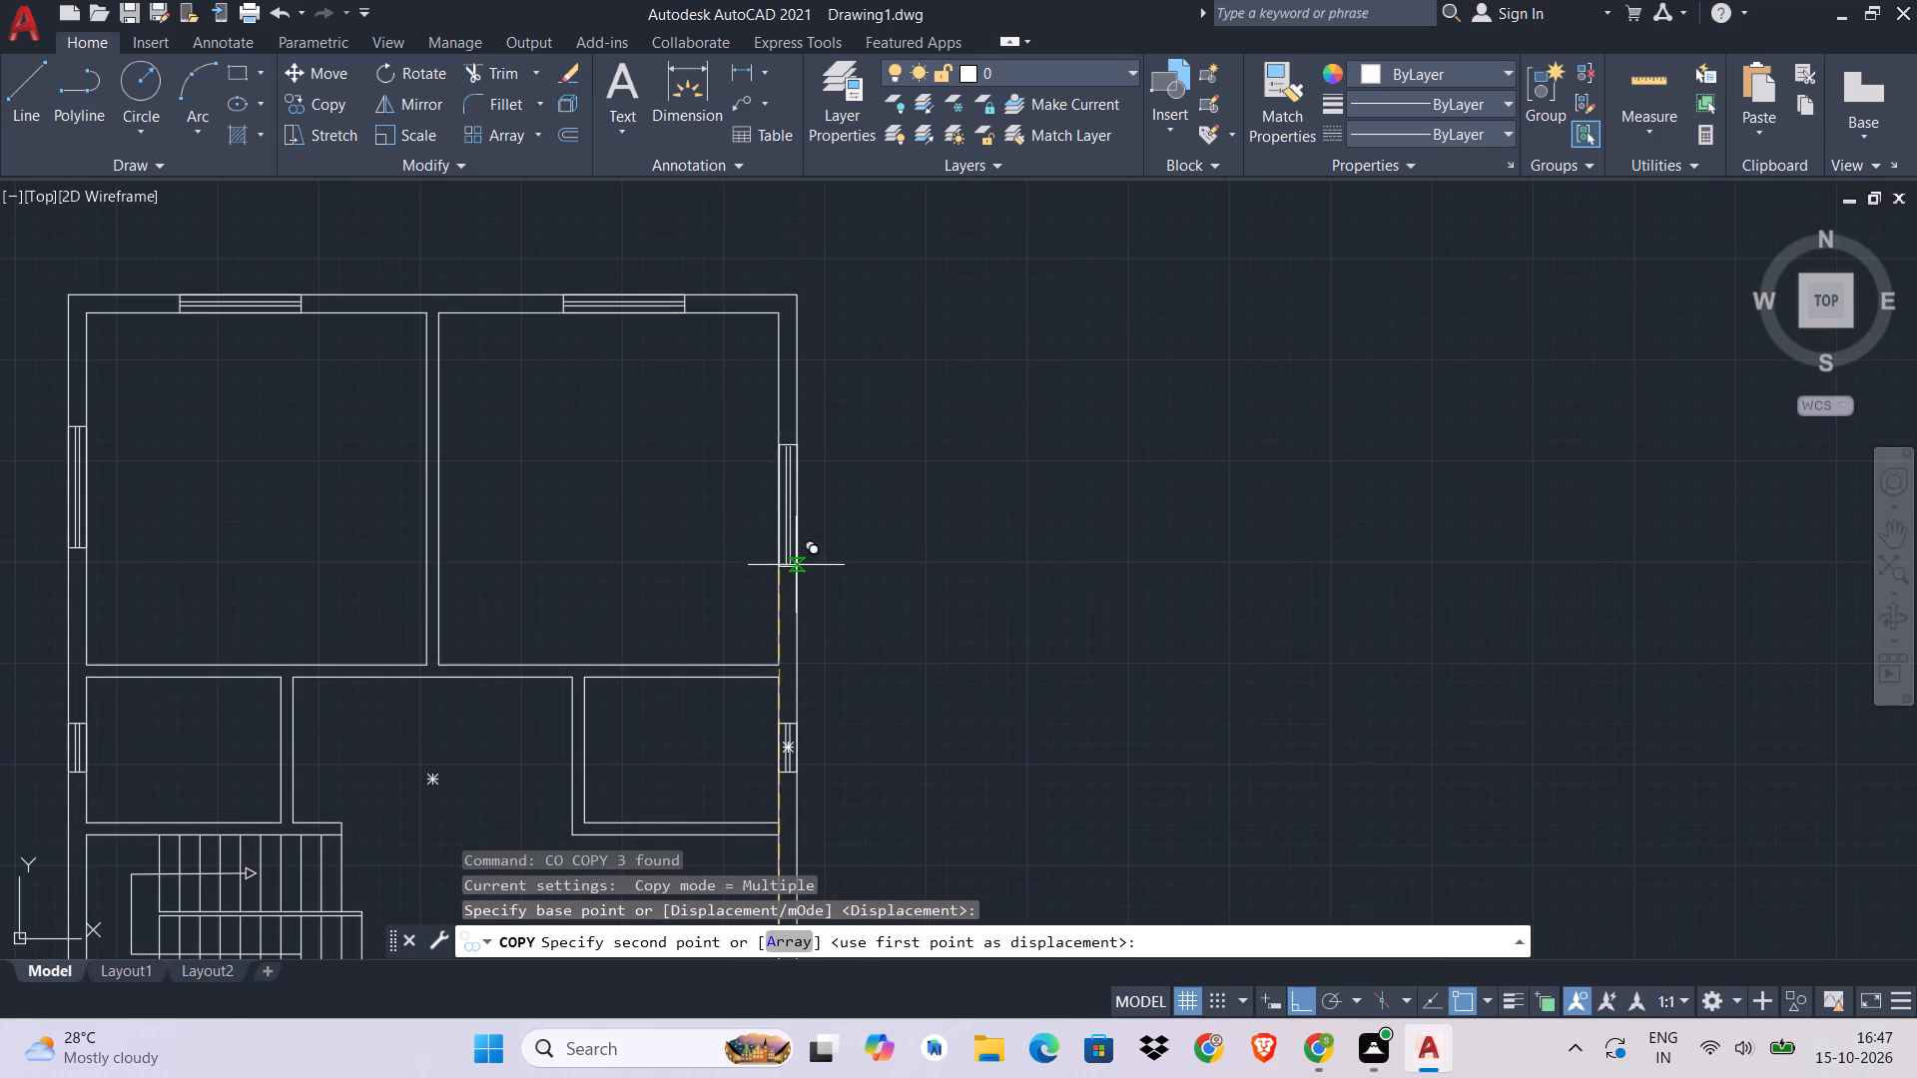
{"action": "left_click", "coordinate": [796, 551]}
{"action": "middle_click", "coordinate": [895, 692]}
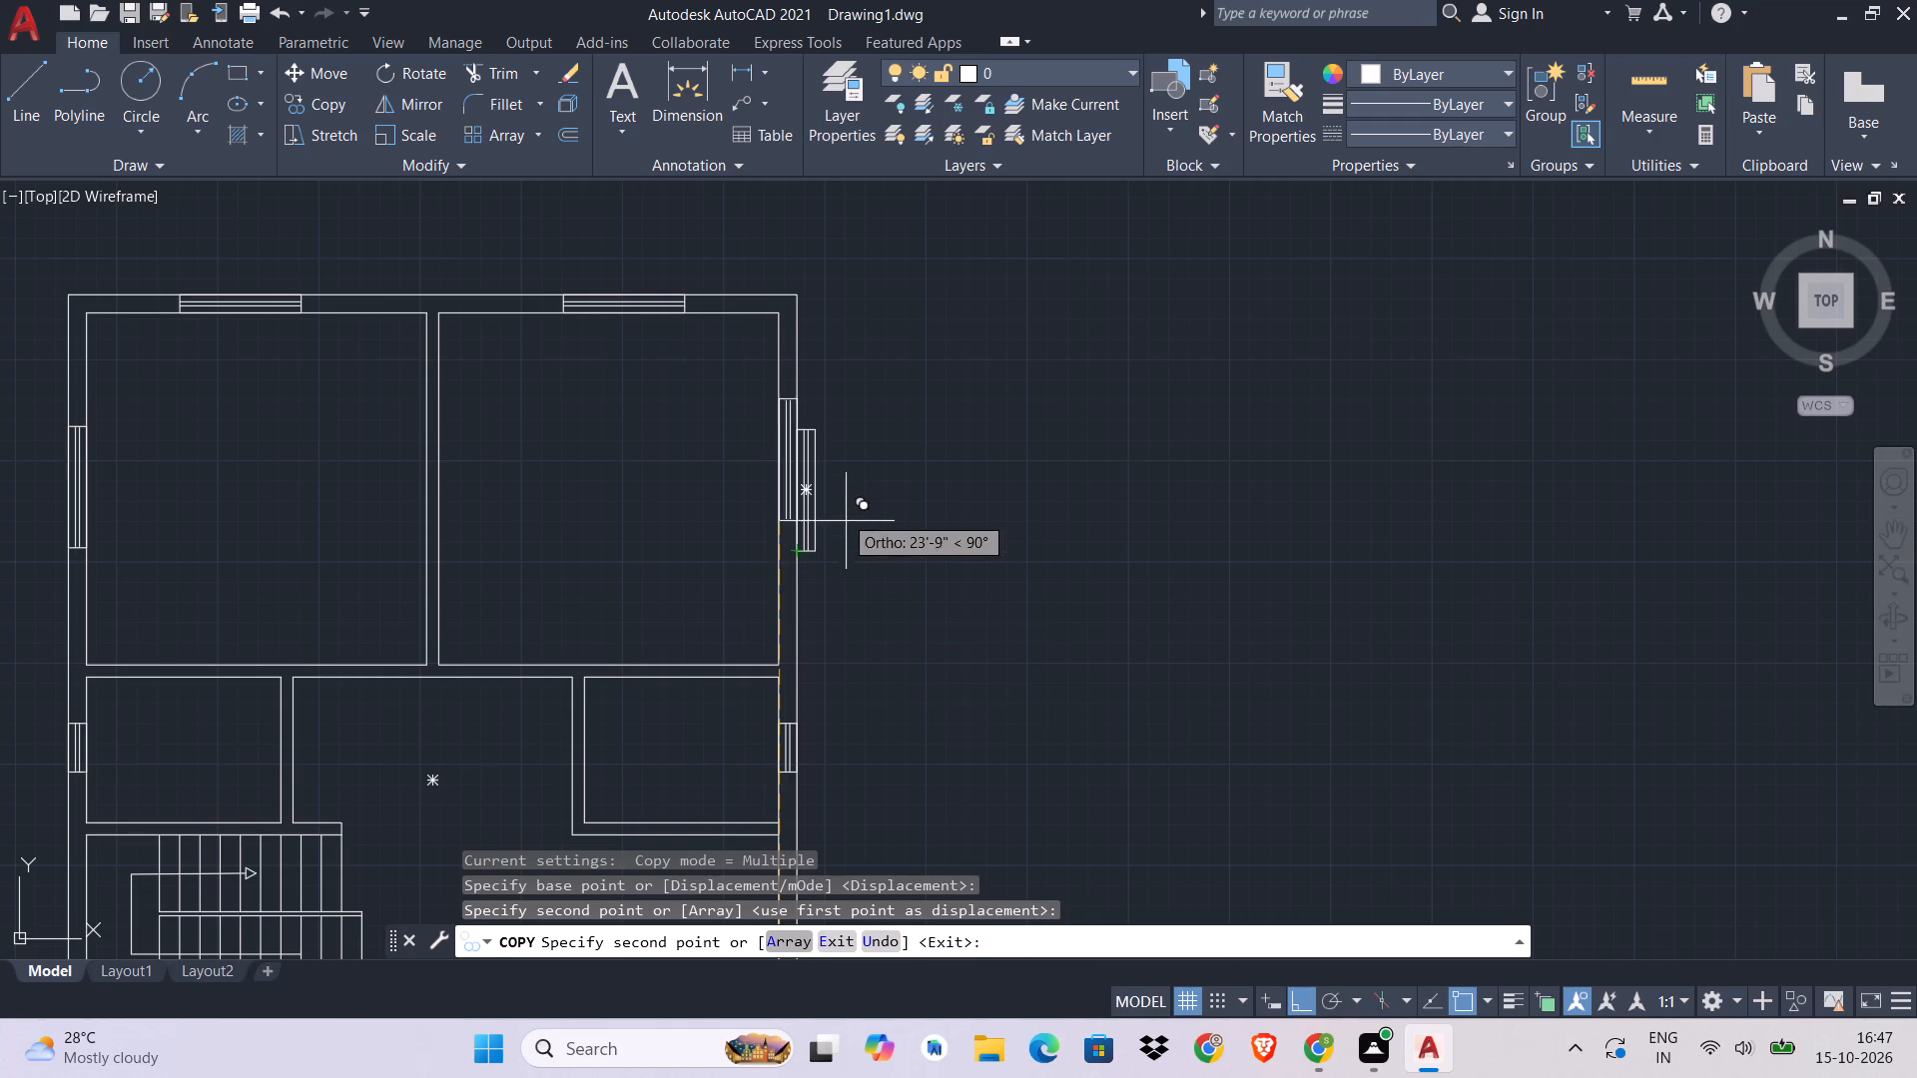
{"action": "left_click", "coordinate": [772, 541]}
{"action": "key", "text": "Escape"}
Delete the stray window copy lying outside the northeast room's east exterior wall.
{"action": "scroll", "coordinate": [826, 471], "scroll_direction": "up", "scroll_amount": 3}
{"action": "middle_click_drag", "start_coordinate": [826, 471], "coordinate": [831, 469]}
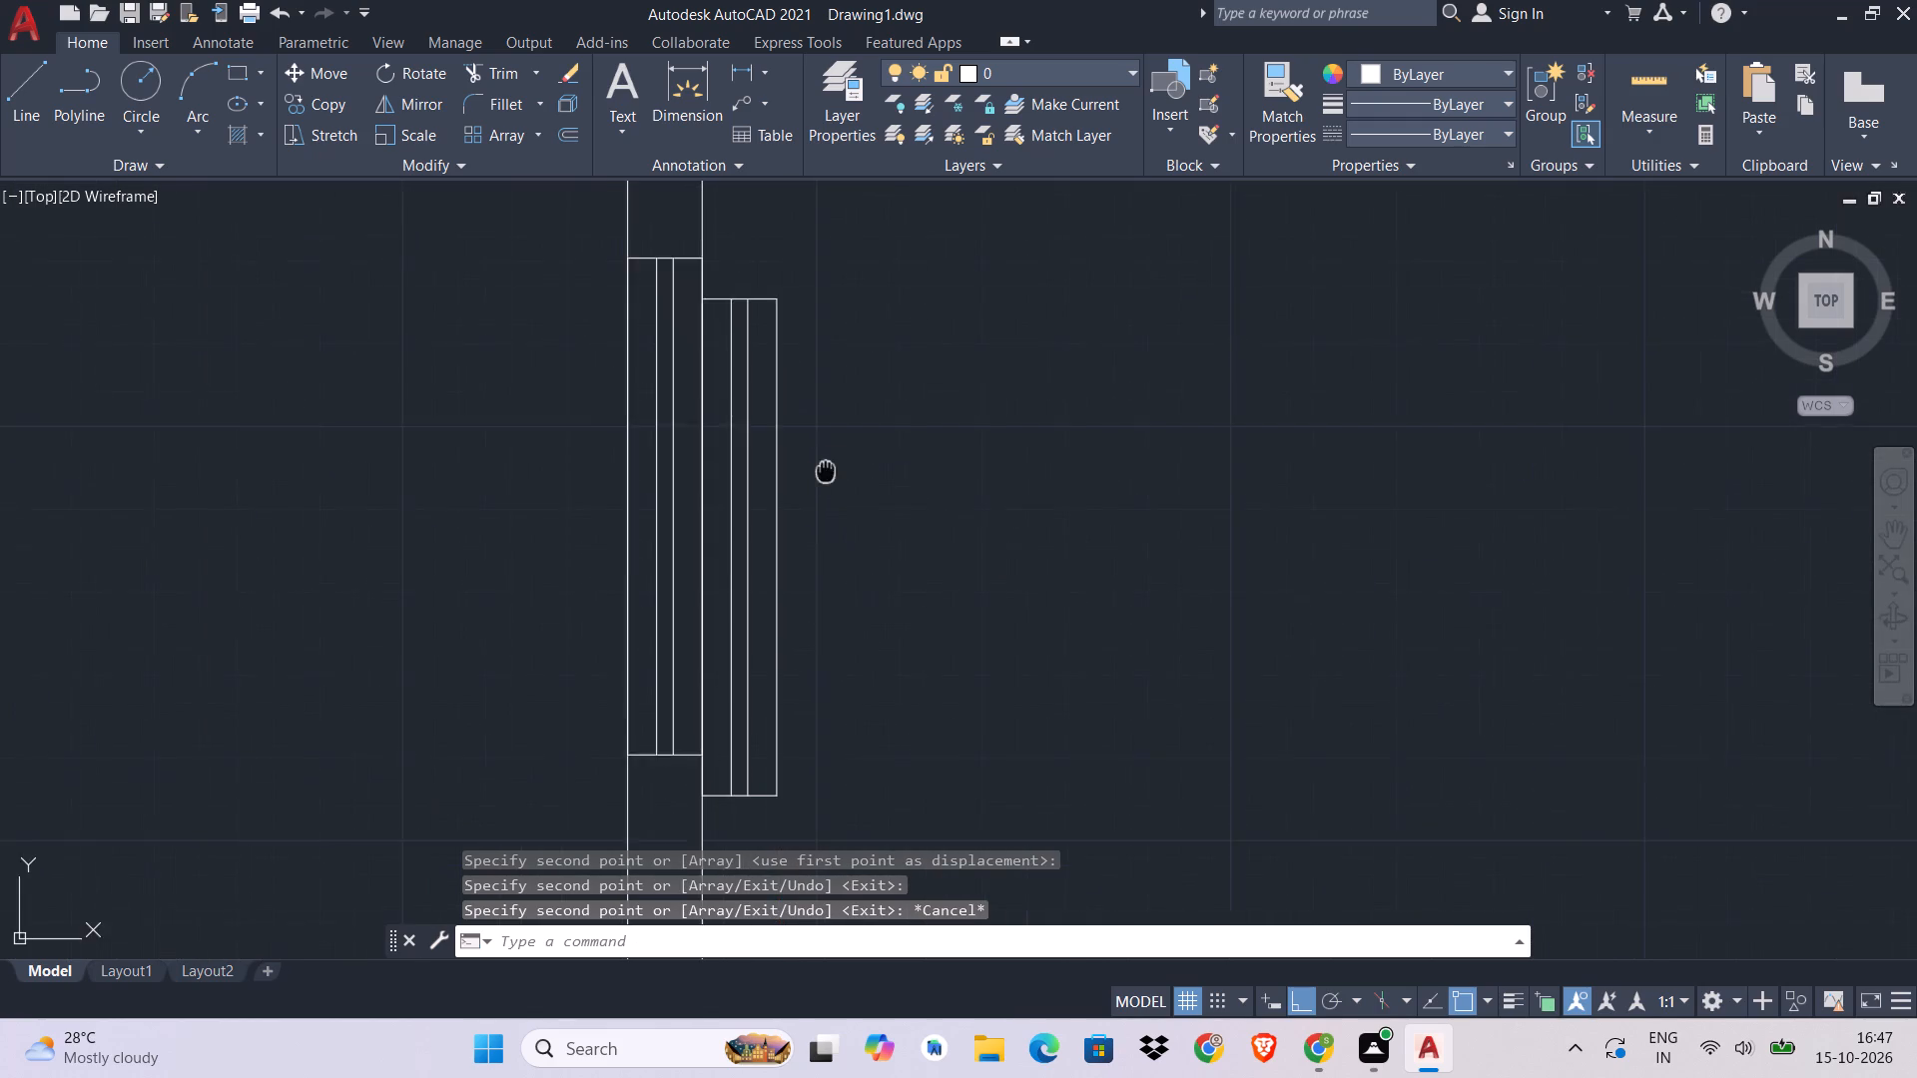
{"action": "middle_click_drag", "start_coordinate": [831, 469], "coordinate": [862, 444]}
{"action": "left_click", "coordinate": [863, 252]}
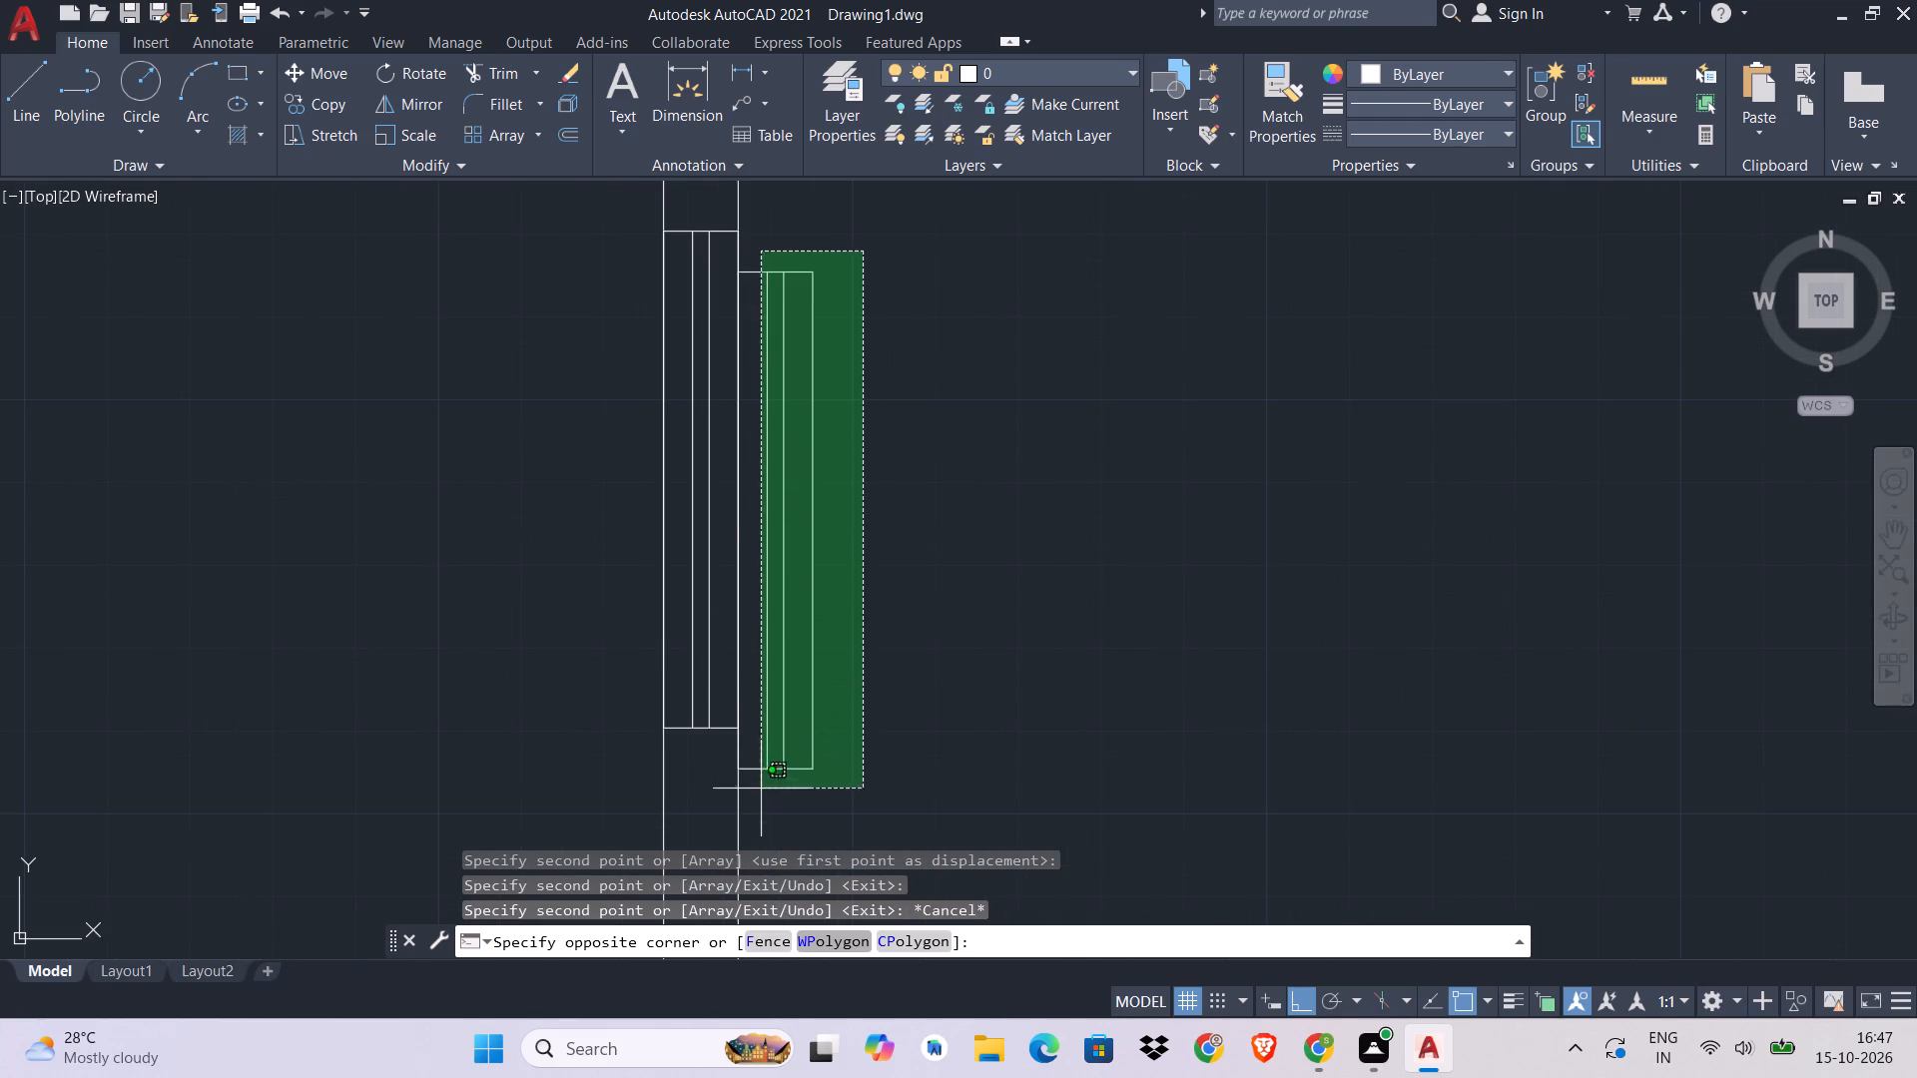
{"action": "left_click", "coordinate": [759, 796]}
{"action": "key", "text": "Delete"}
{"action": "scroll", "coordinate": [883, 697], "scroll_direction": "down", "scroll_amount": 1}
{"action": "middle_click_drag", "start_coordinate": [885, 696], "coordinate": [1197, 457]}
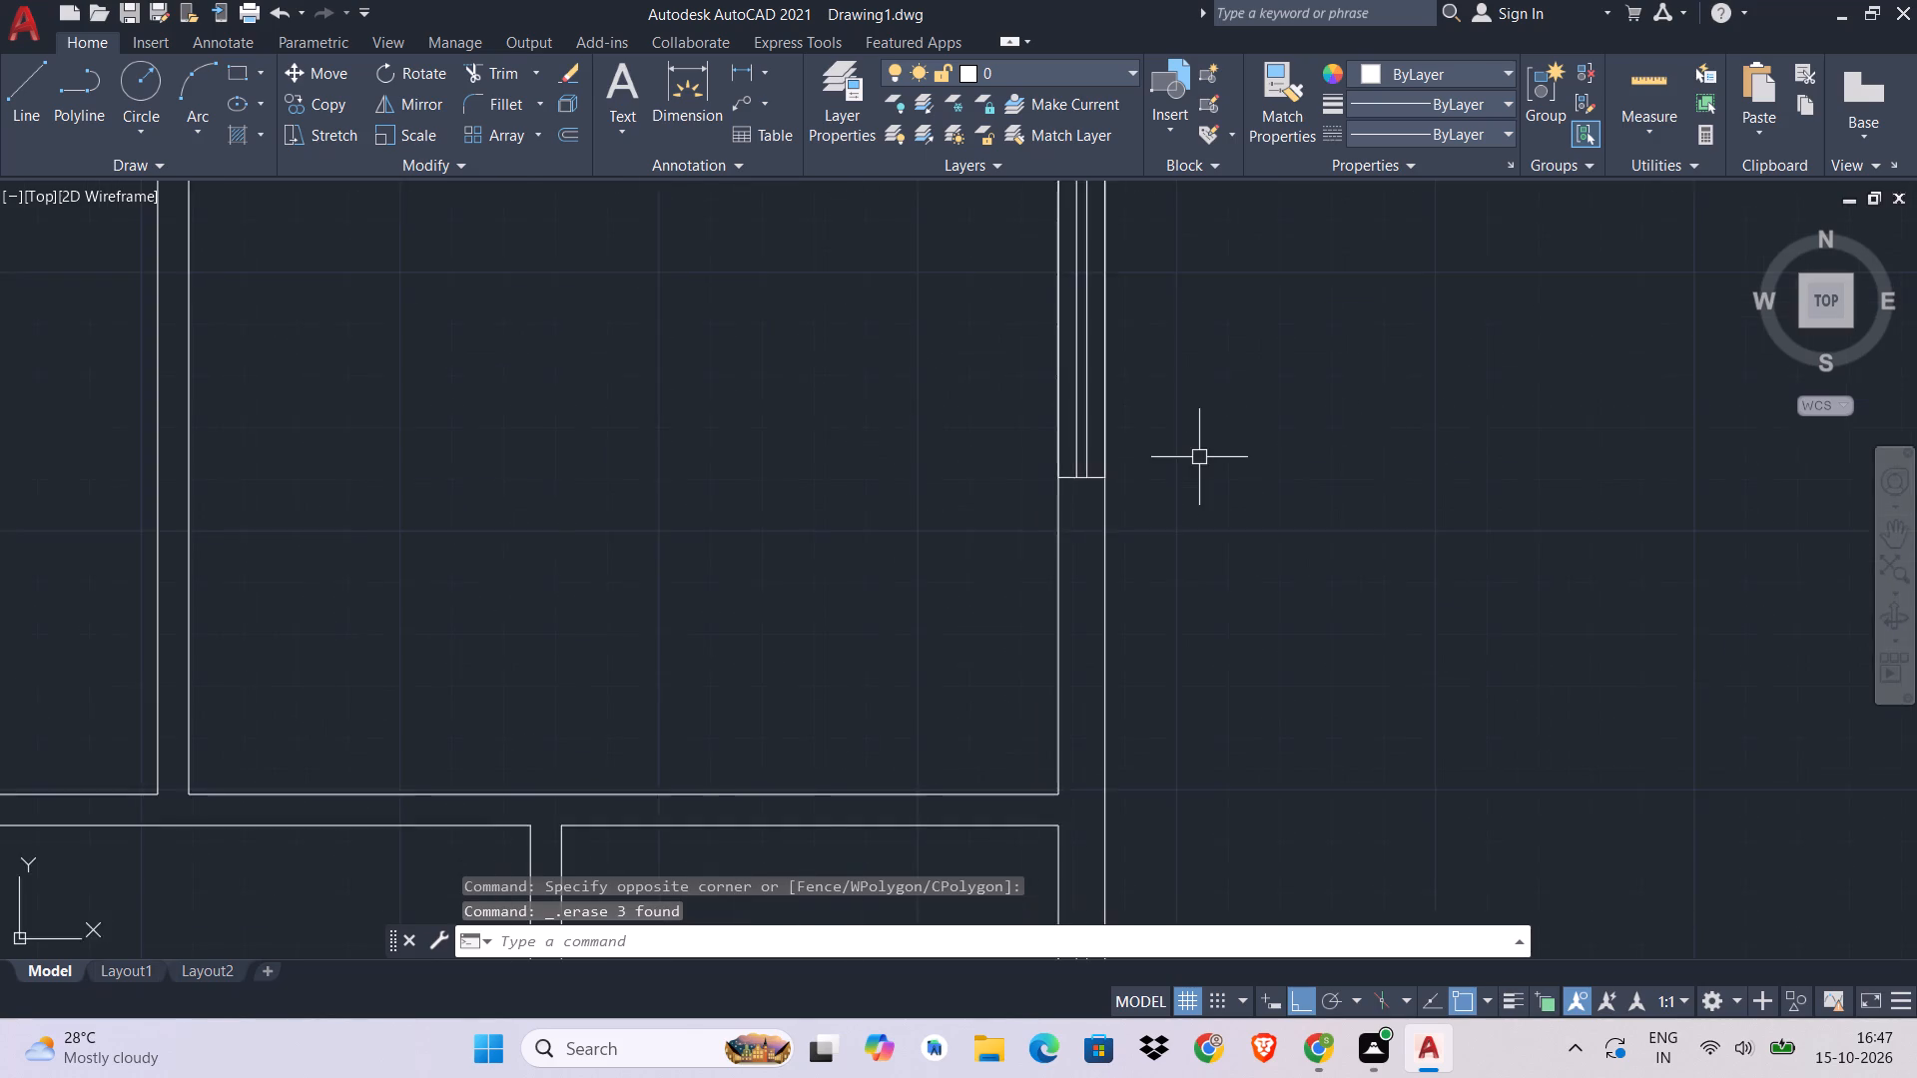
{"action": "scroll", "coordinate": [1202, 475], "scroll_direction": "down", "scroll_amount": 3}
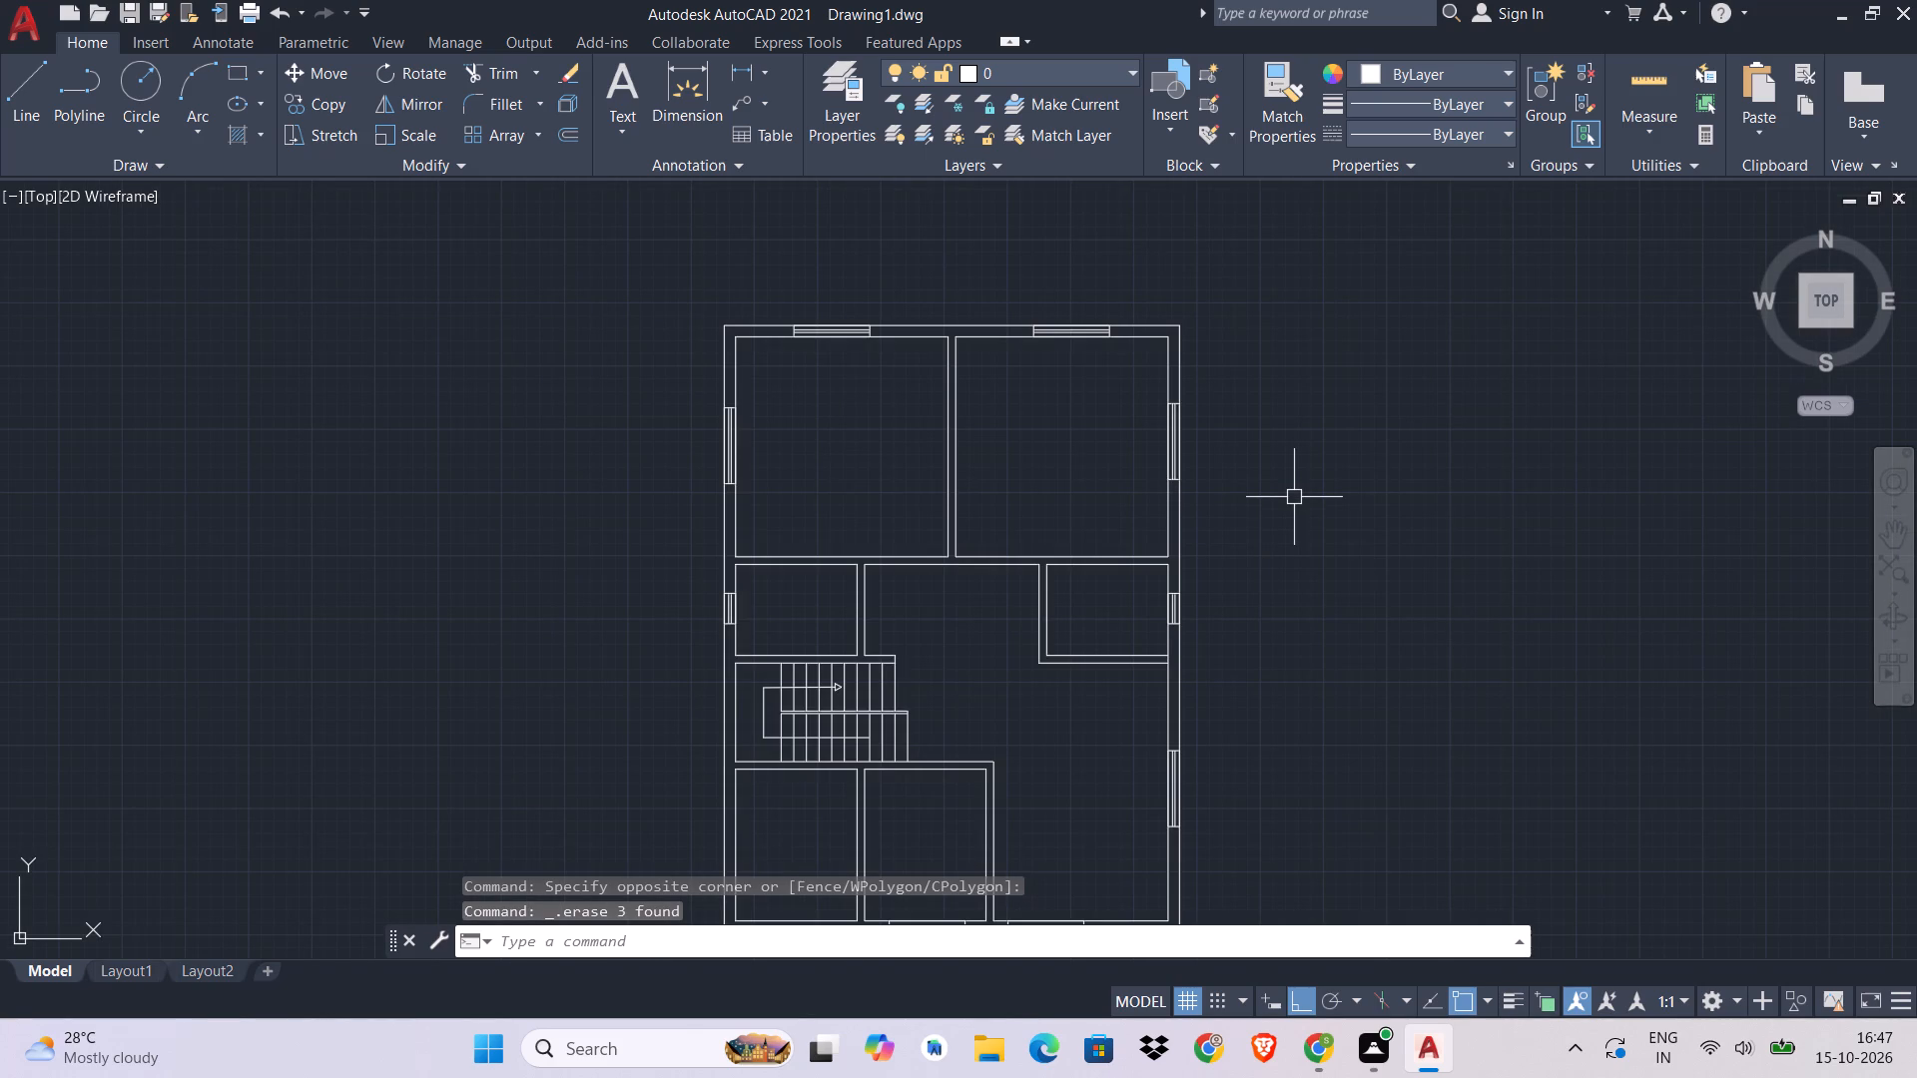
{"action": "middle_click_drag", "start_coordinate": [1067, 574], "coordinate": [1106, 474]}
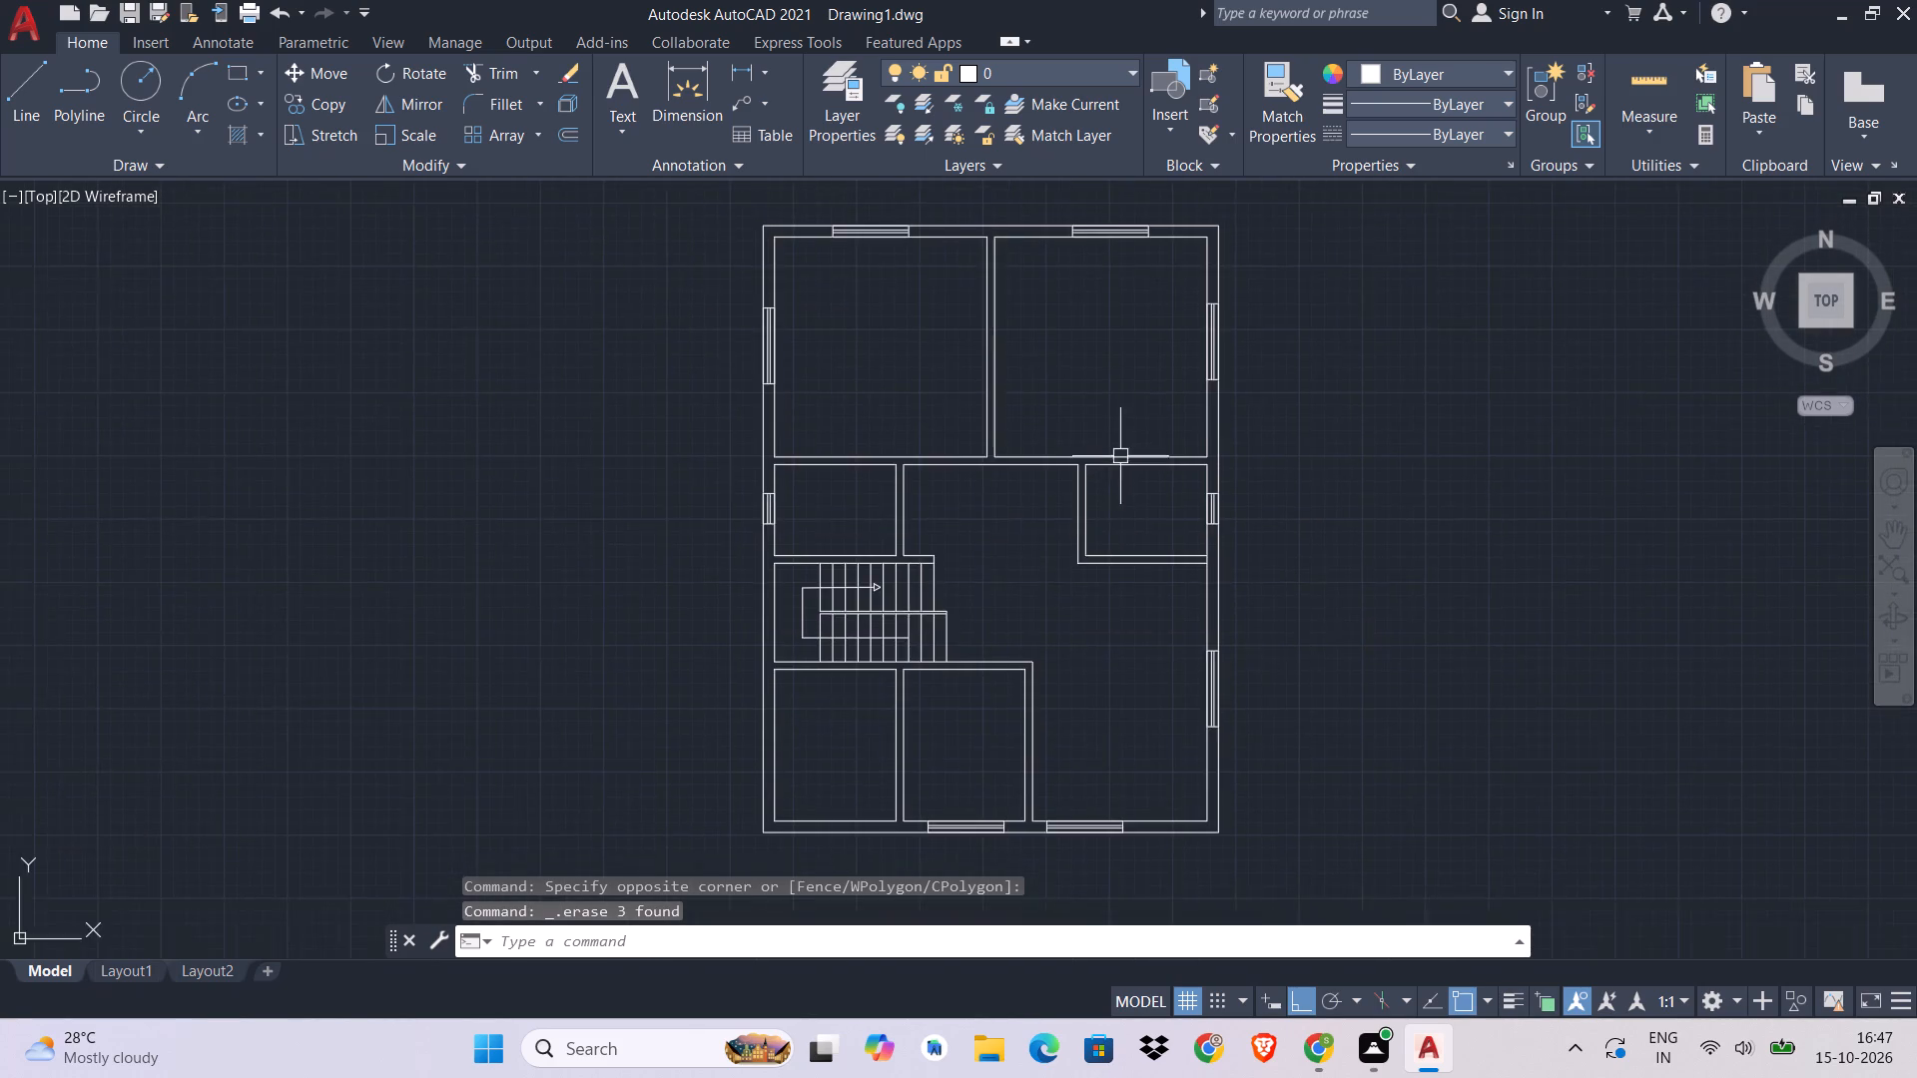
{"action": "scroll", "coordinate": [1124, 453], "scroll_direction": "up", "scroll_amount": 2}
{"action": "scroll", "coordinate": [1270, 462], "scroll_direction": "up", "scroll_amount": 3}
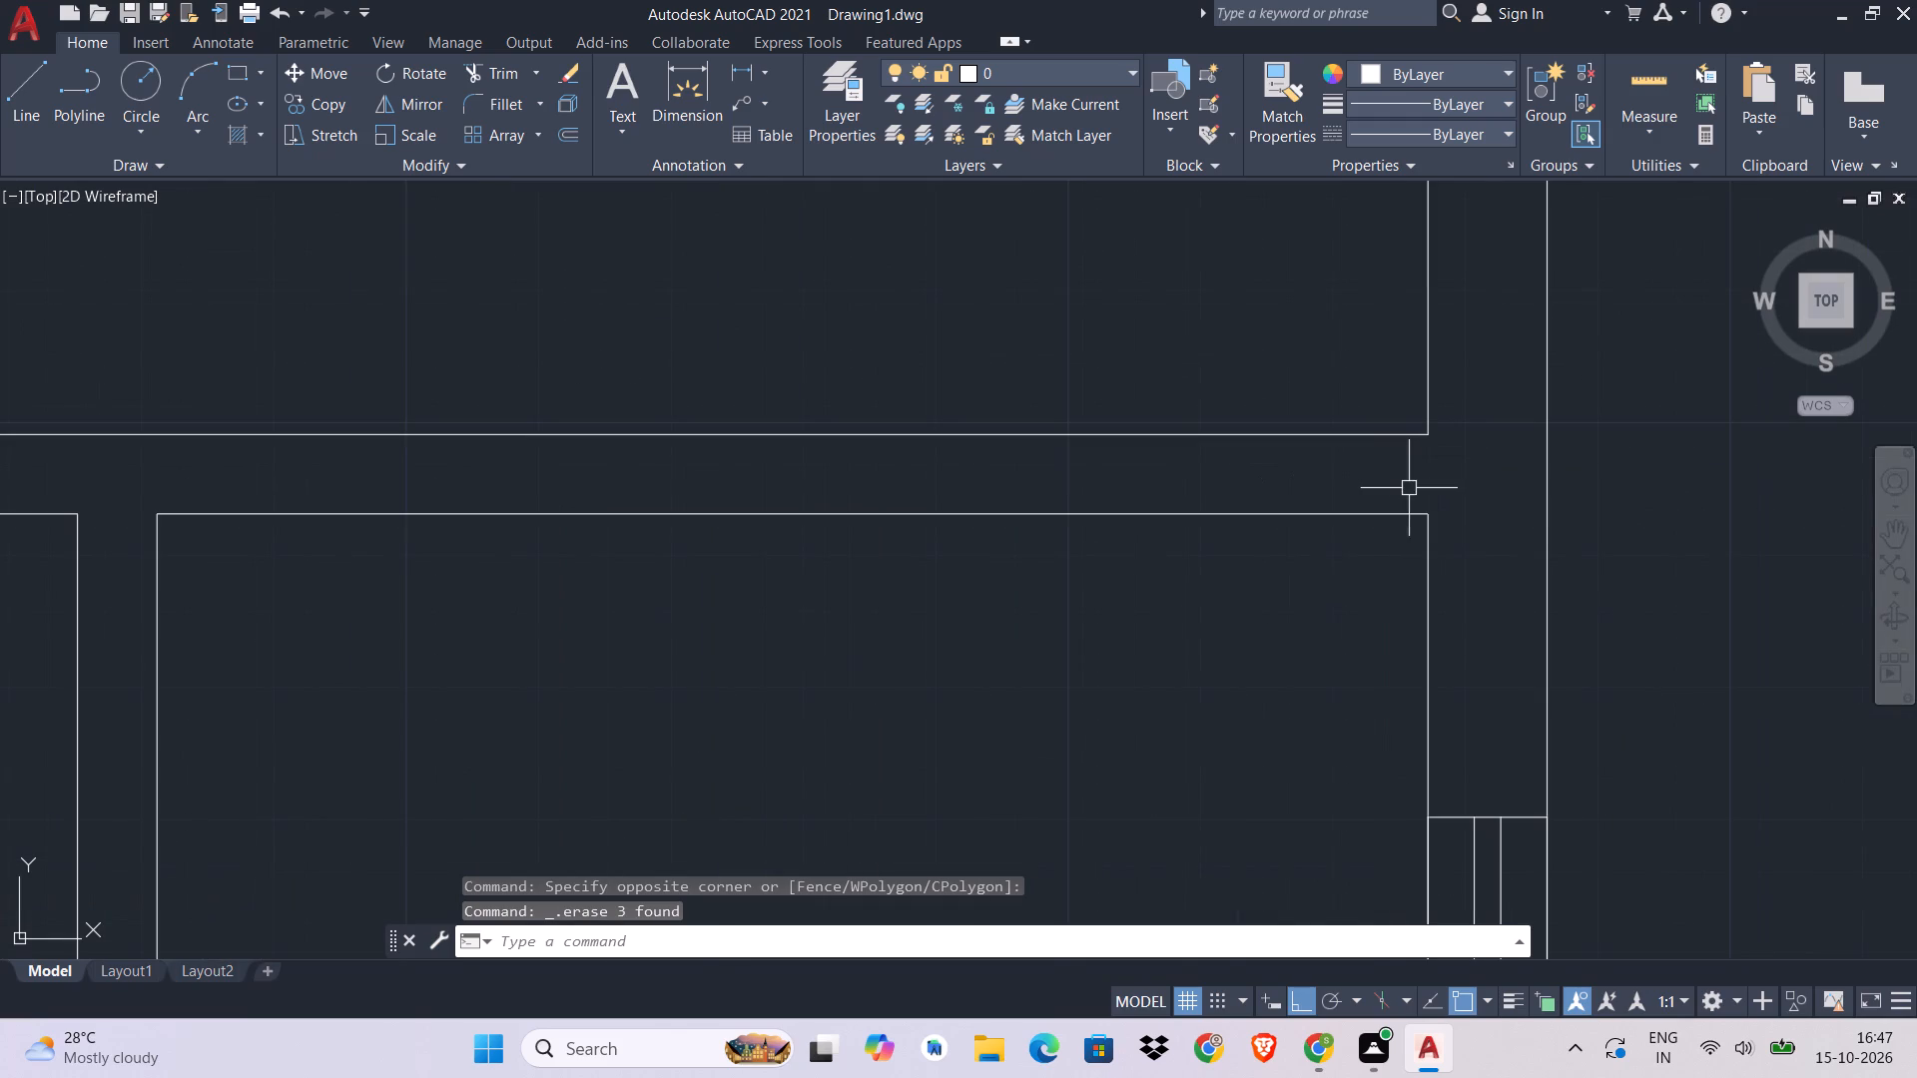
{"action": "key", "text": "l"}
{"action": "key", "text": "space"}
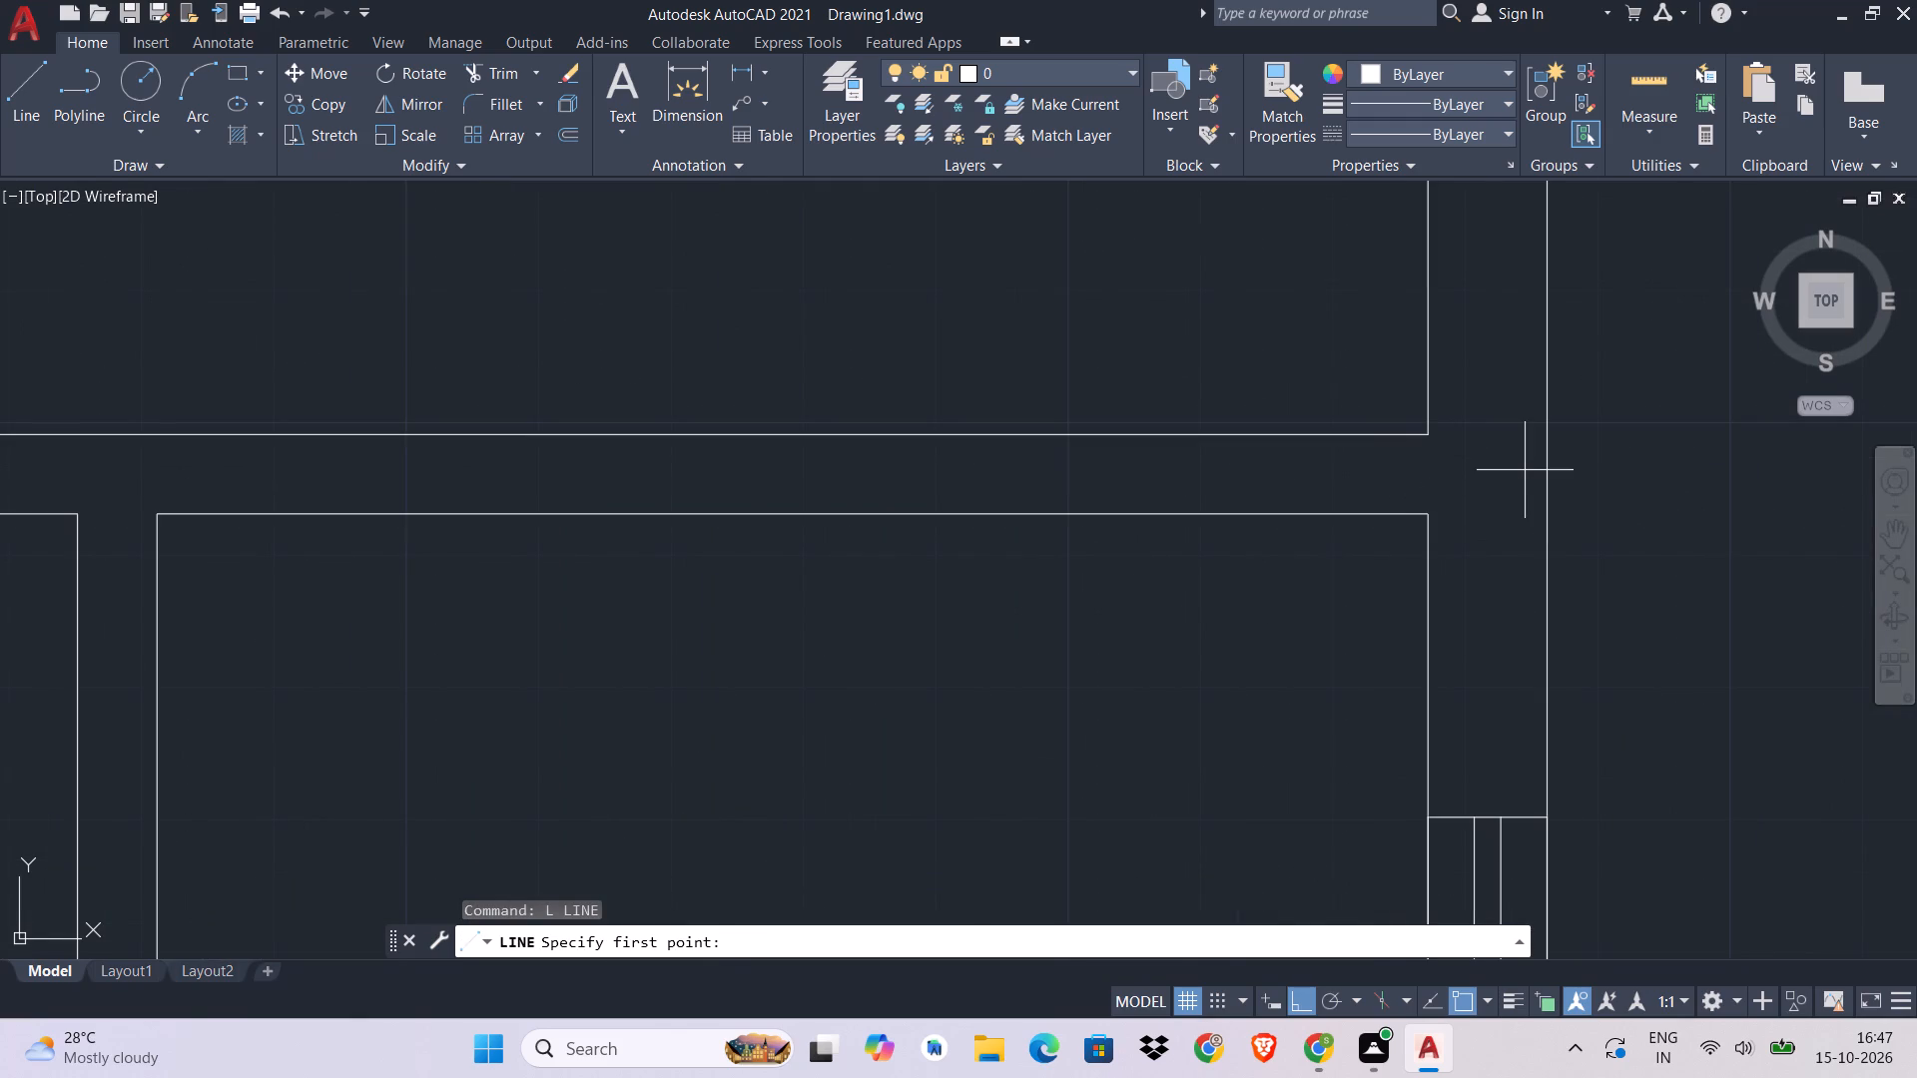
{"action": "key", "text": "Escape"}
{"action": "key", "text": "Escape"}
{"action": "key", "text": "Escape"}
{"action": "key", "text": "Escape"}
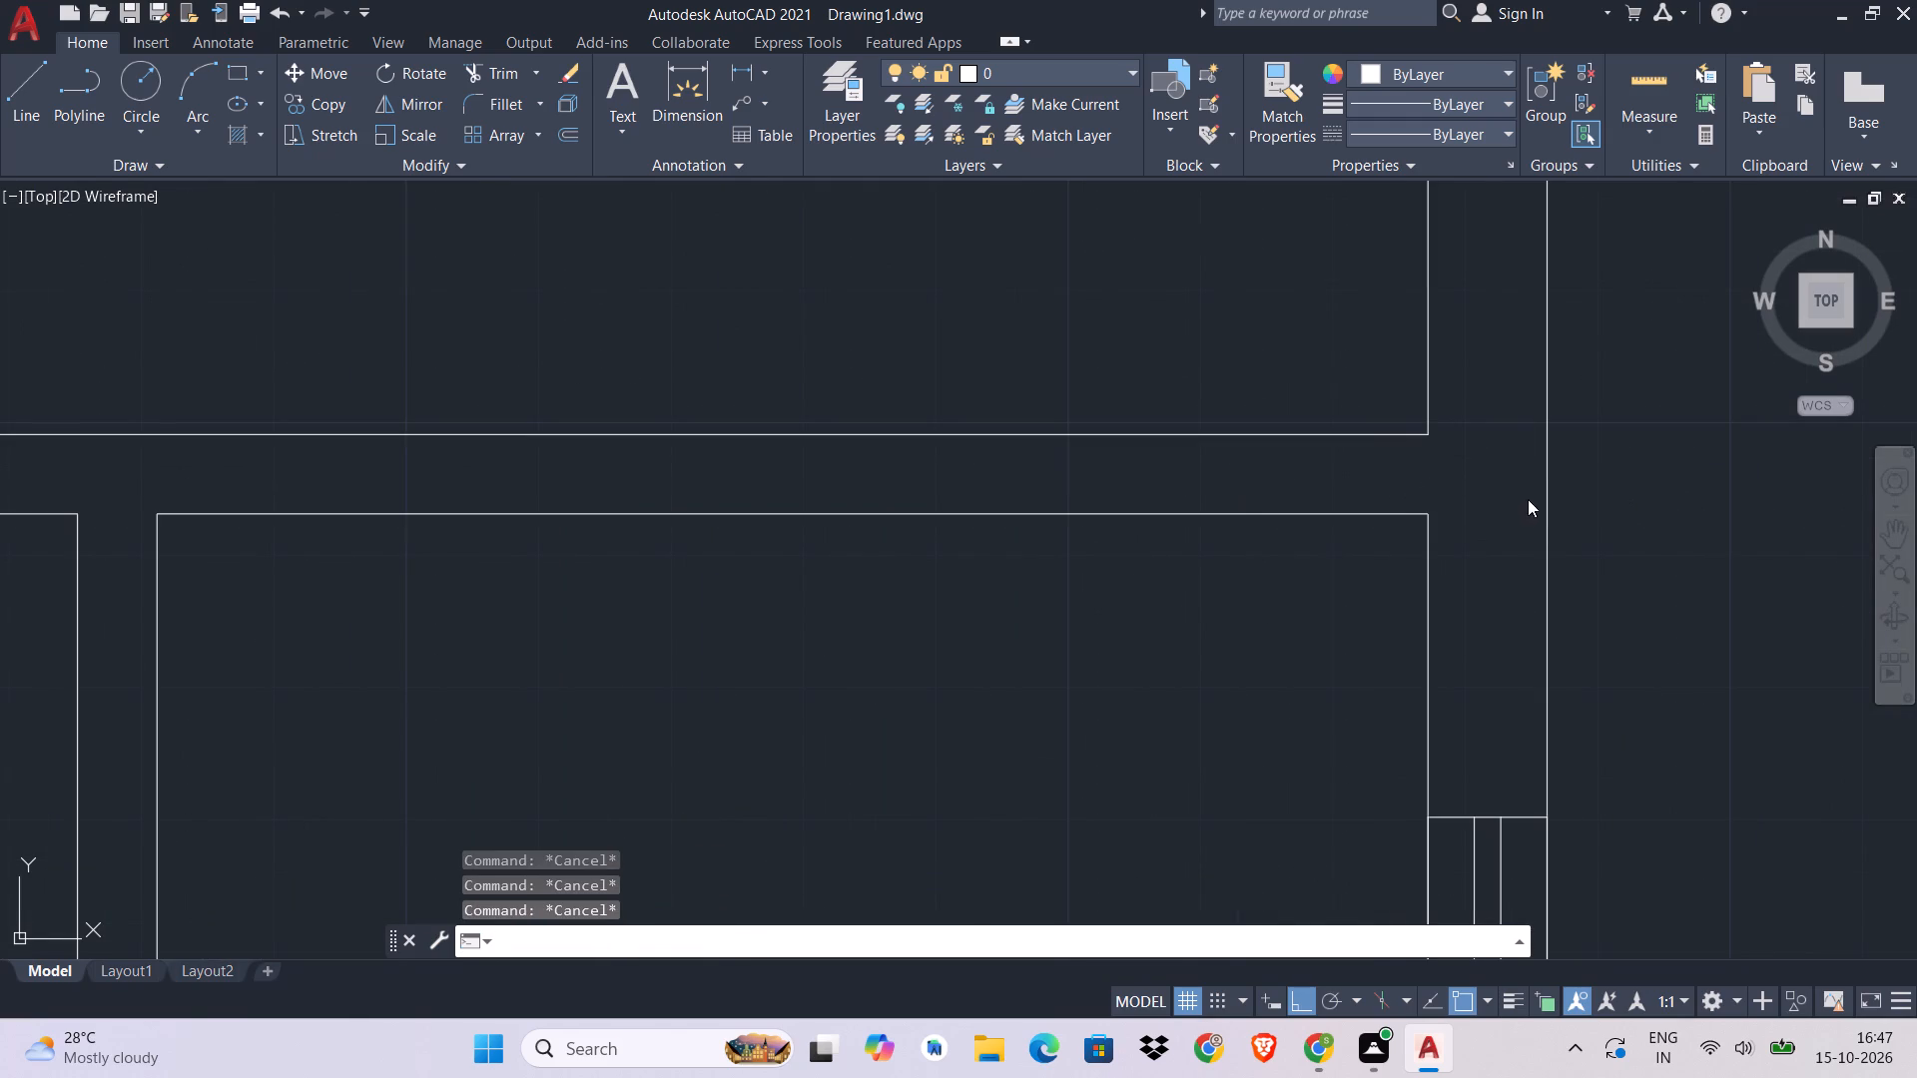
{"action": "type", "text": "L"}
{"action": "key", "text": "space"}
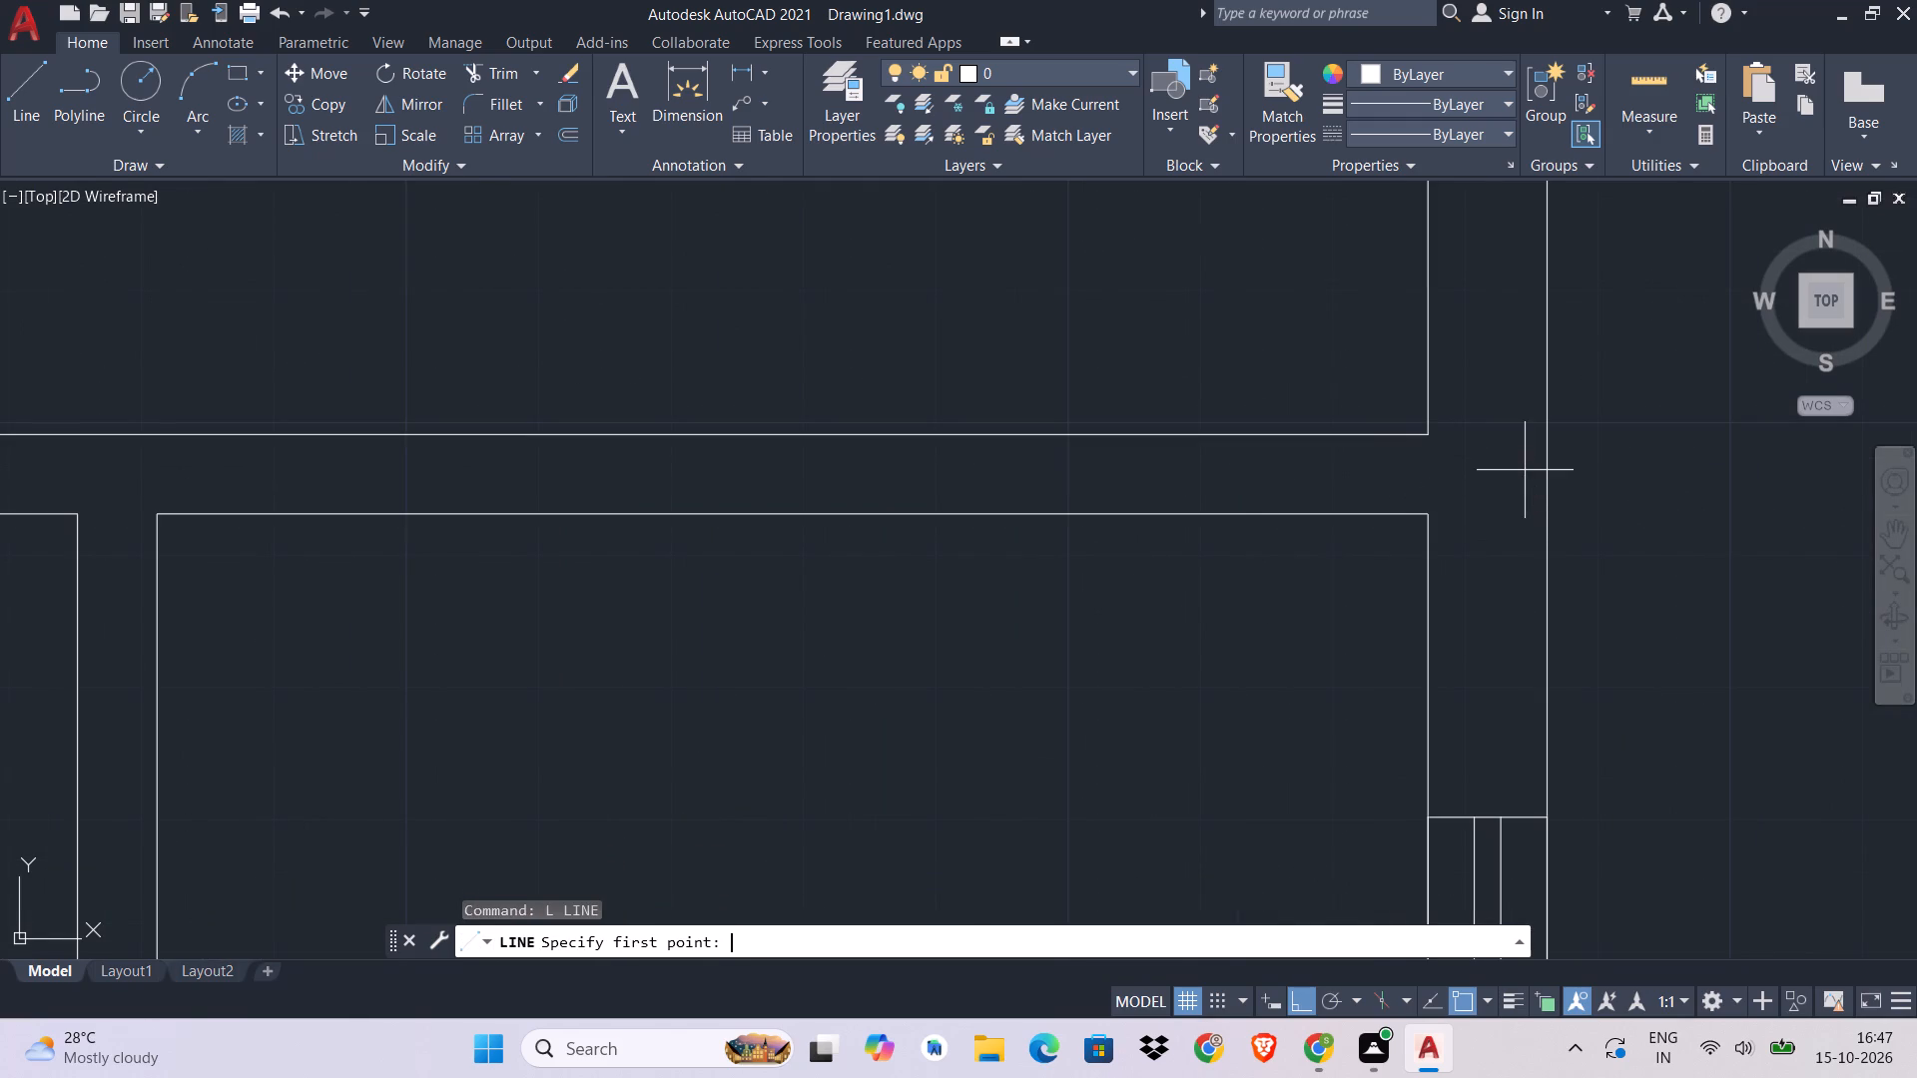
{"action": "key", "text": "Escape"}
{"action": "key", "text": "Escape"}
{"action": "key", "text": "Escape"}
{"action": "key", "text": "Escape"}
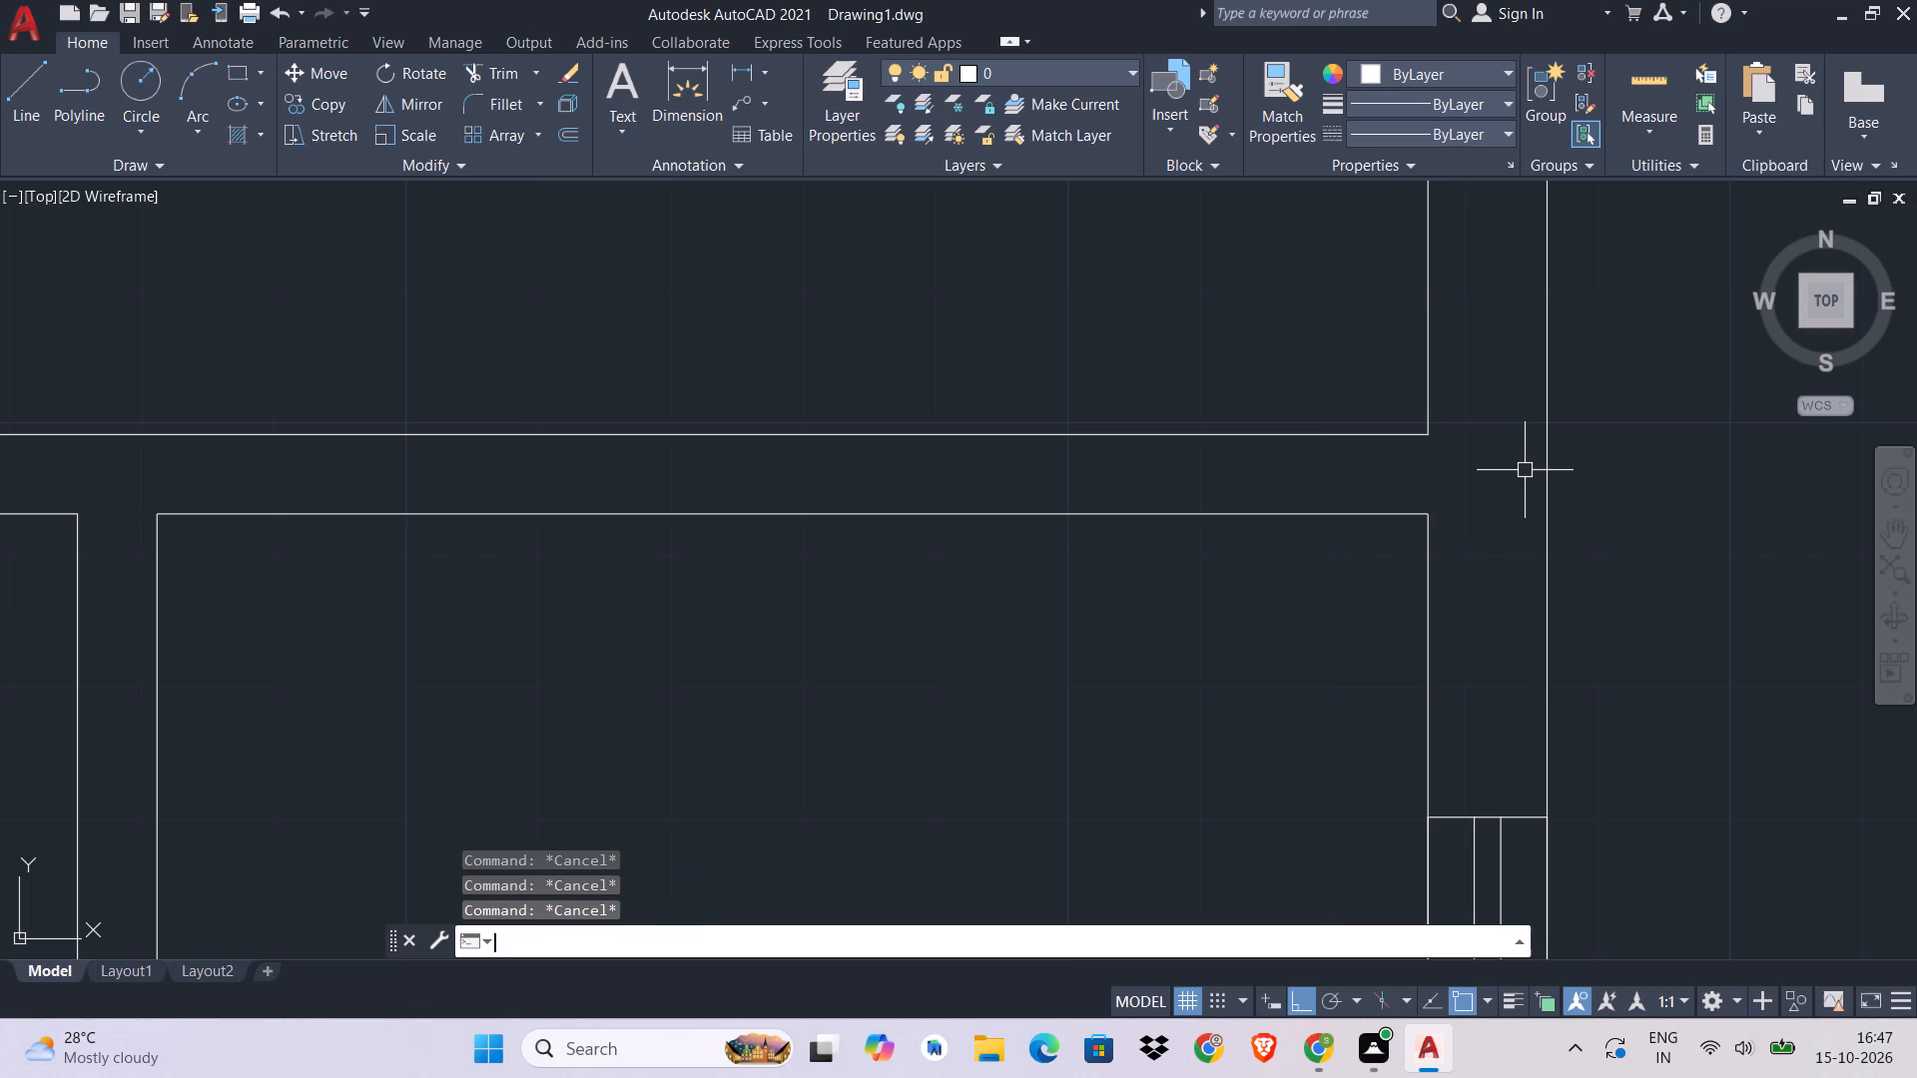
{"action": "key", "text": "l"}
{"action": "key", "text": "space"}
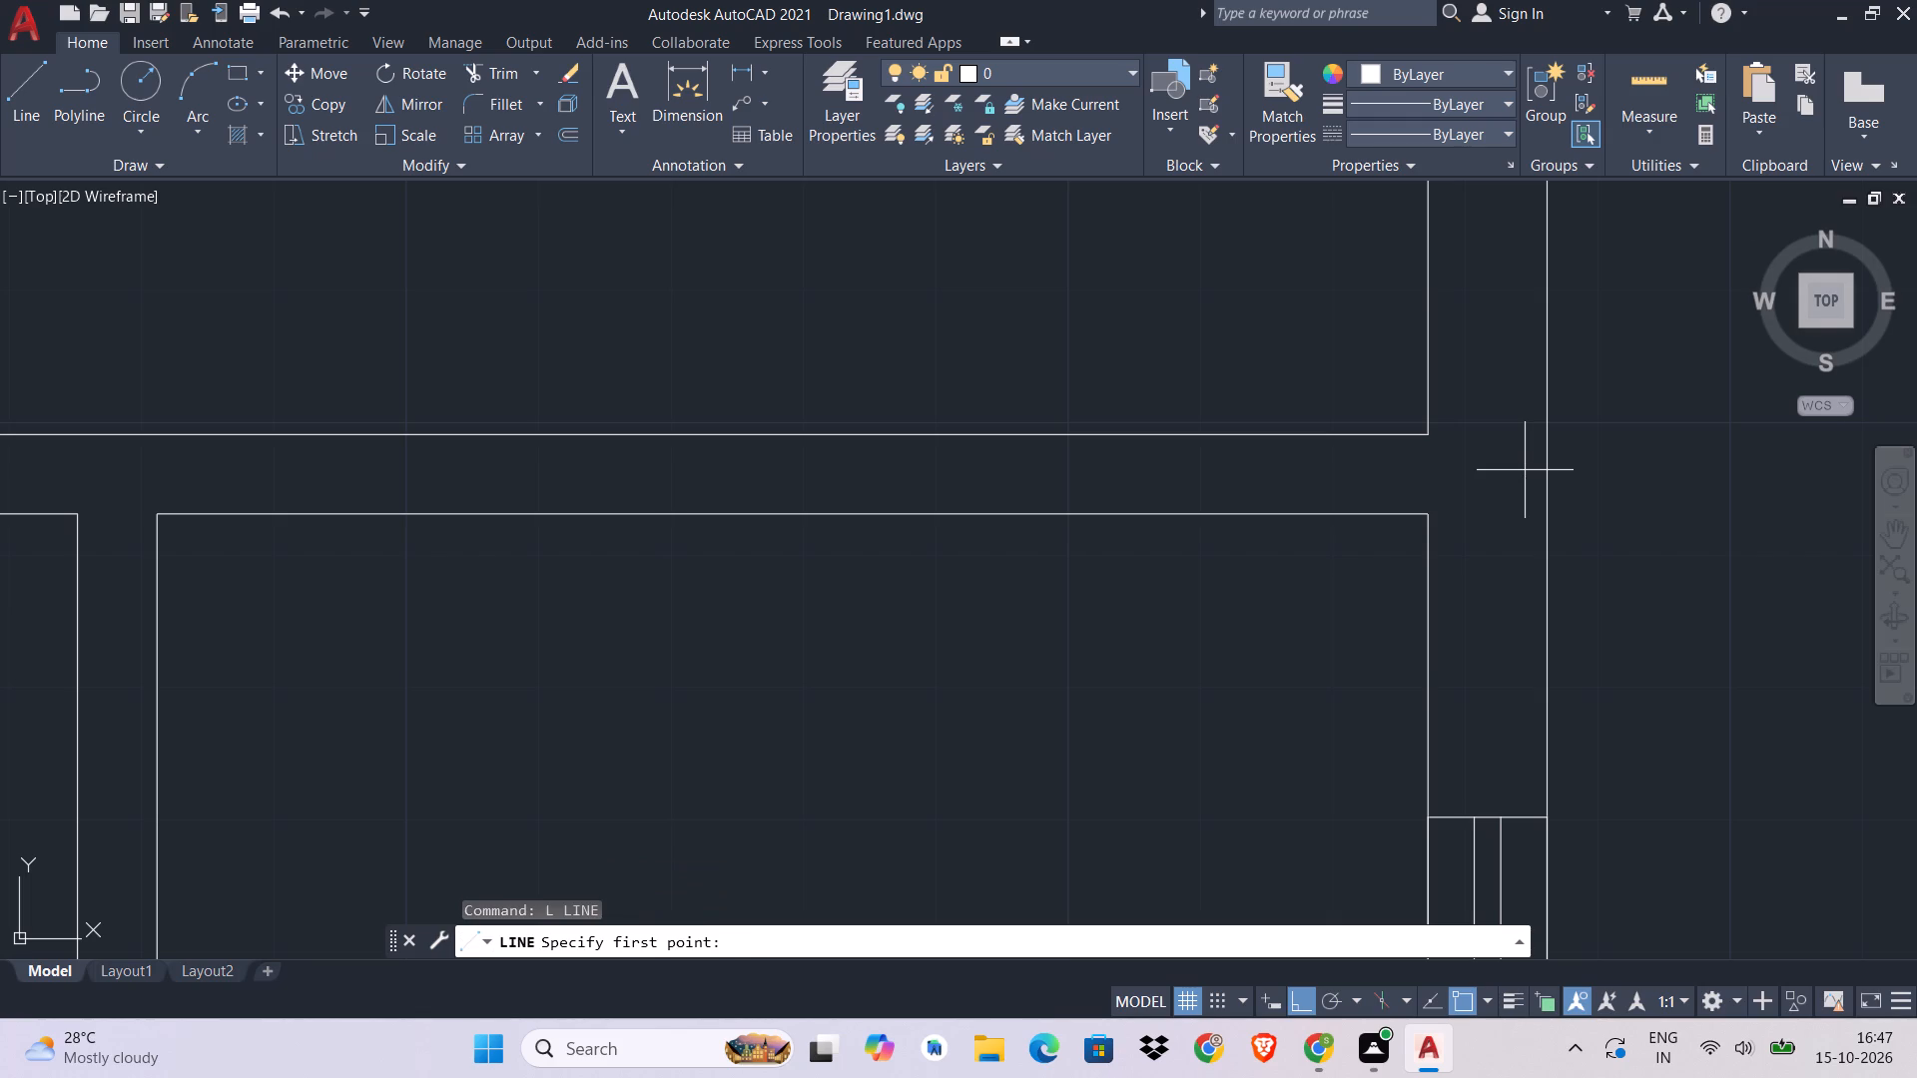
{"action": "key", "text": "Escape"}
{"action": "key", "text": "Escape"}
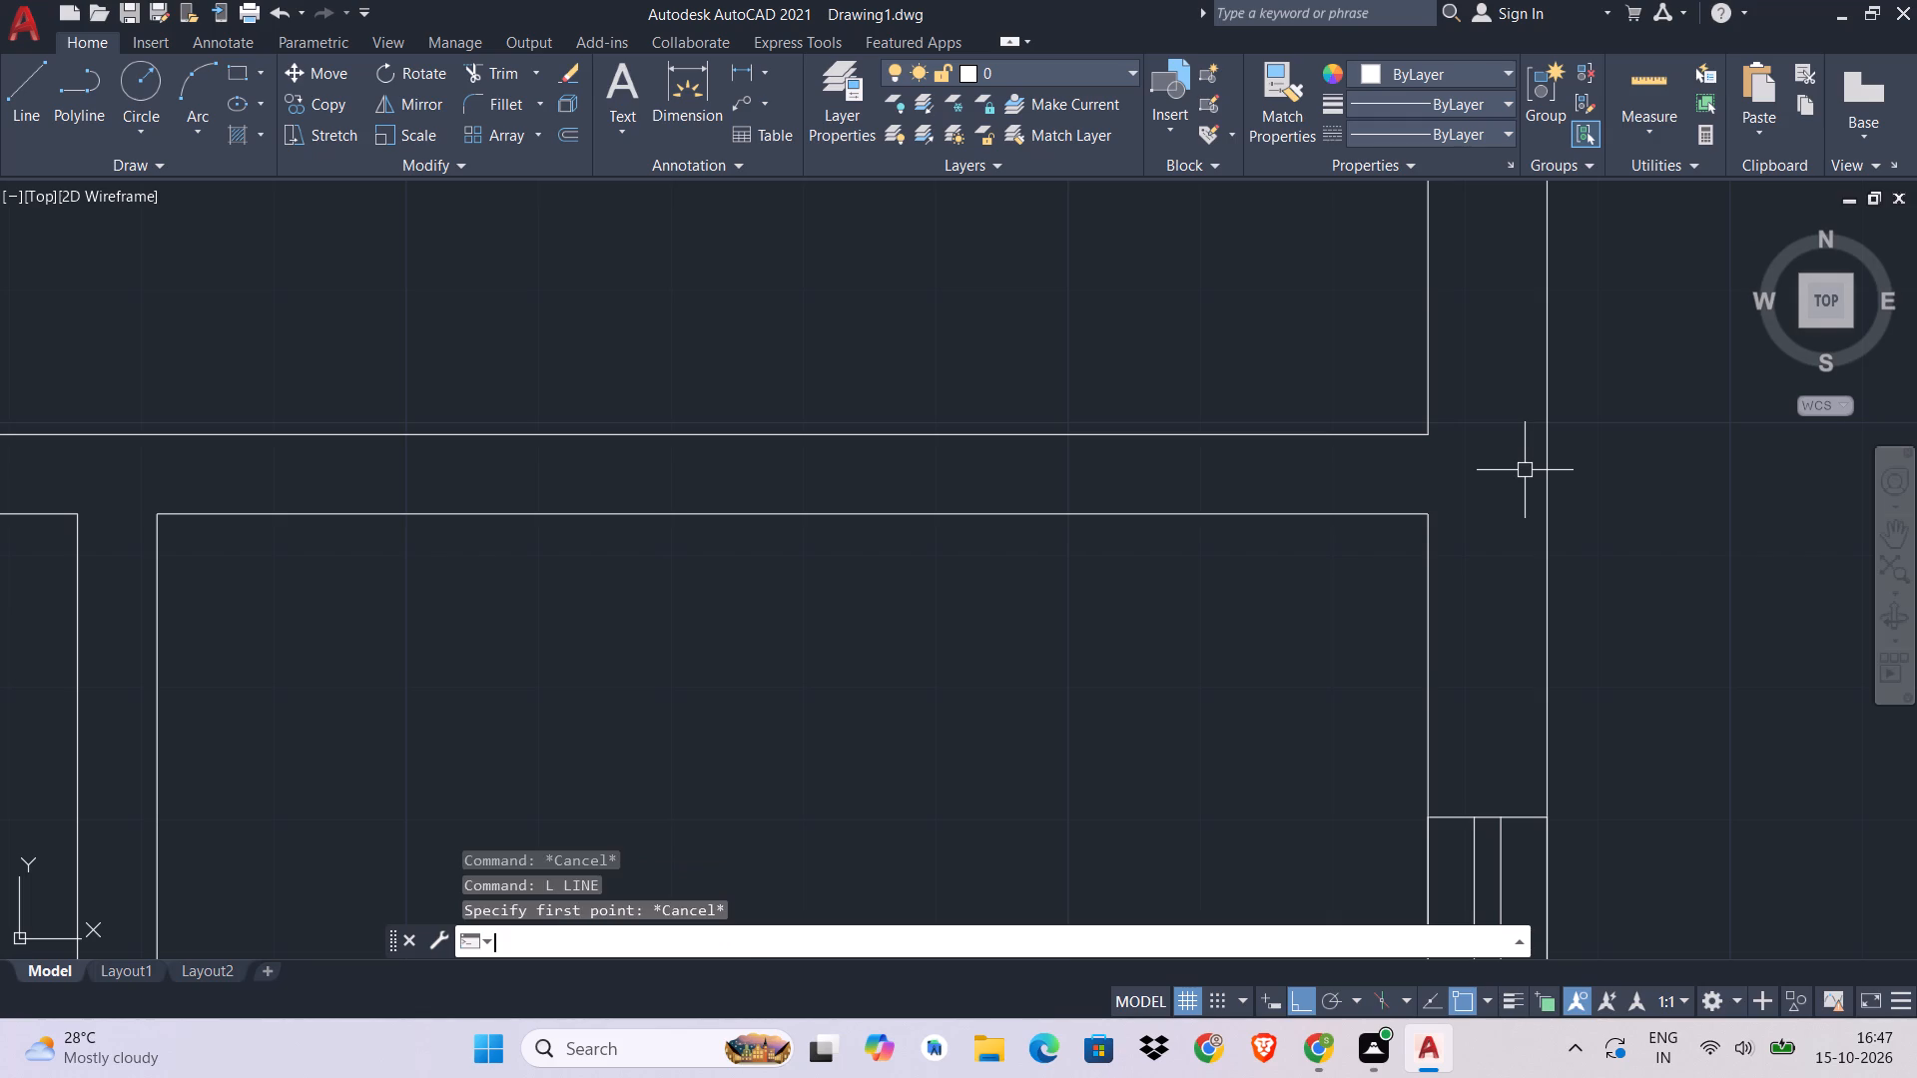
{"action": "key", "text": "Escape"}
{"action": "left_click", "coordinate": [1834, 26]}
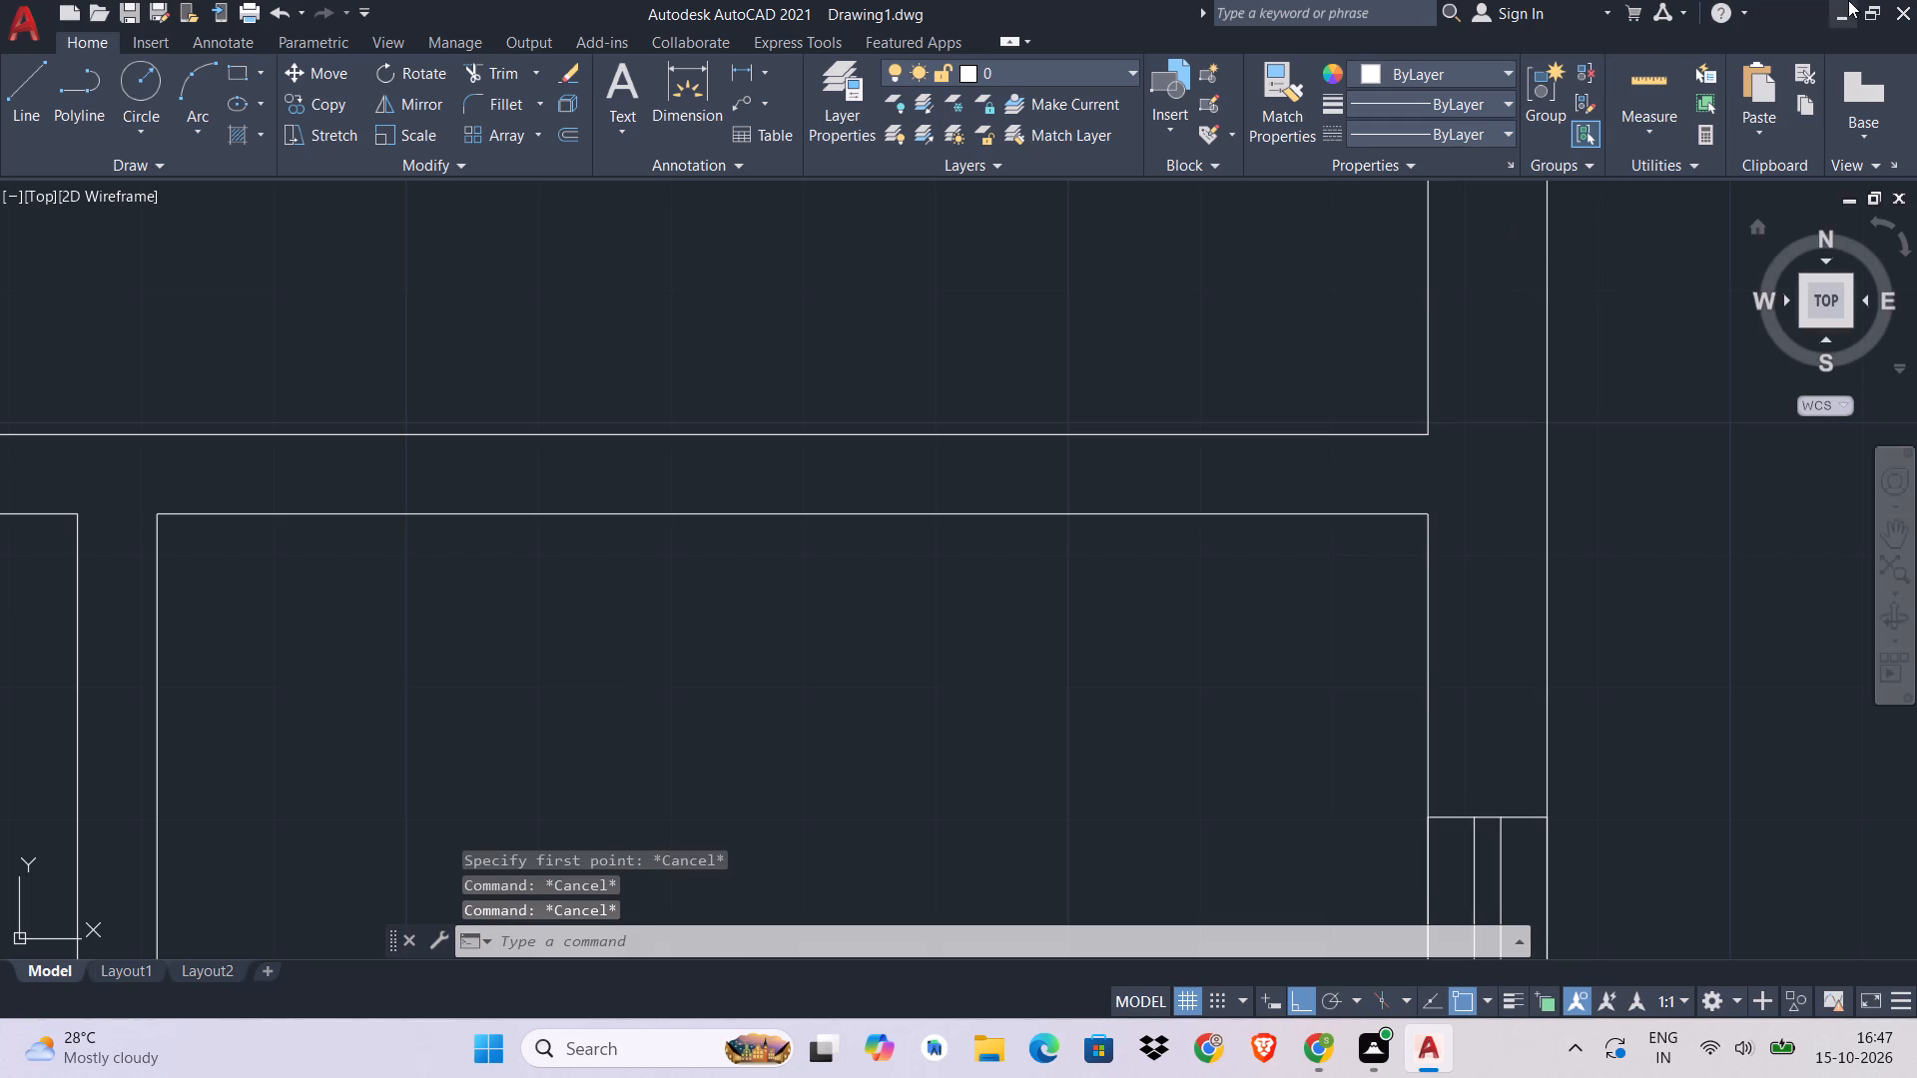
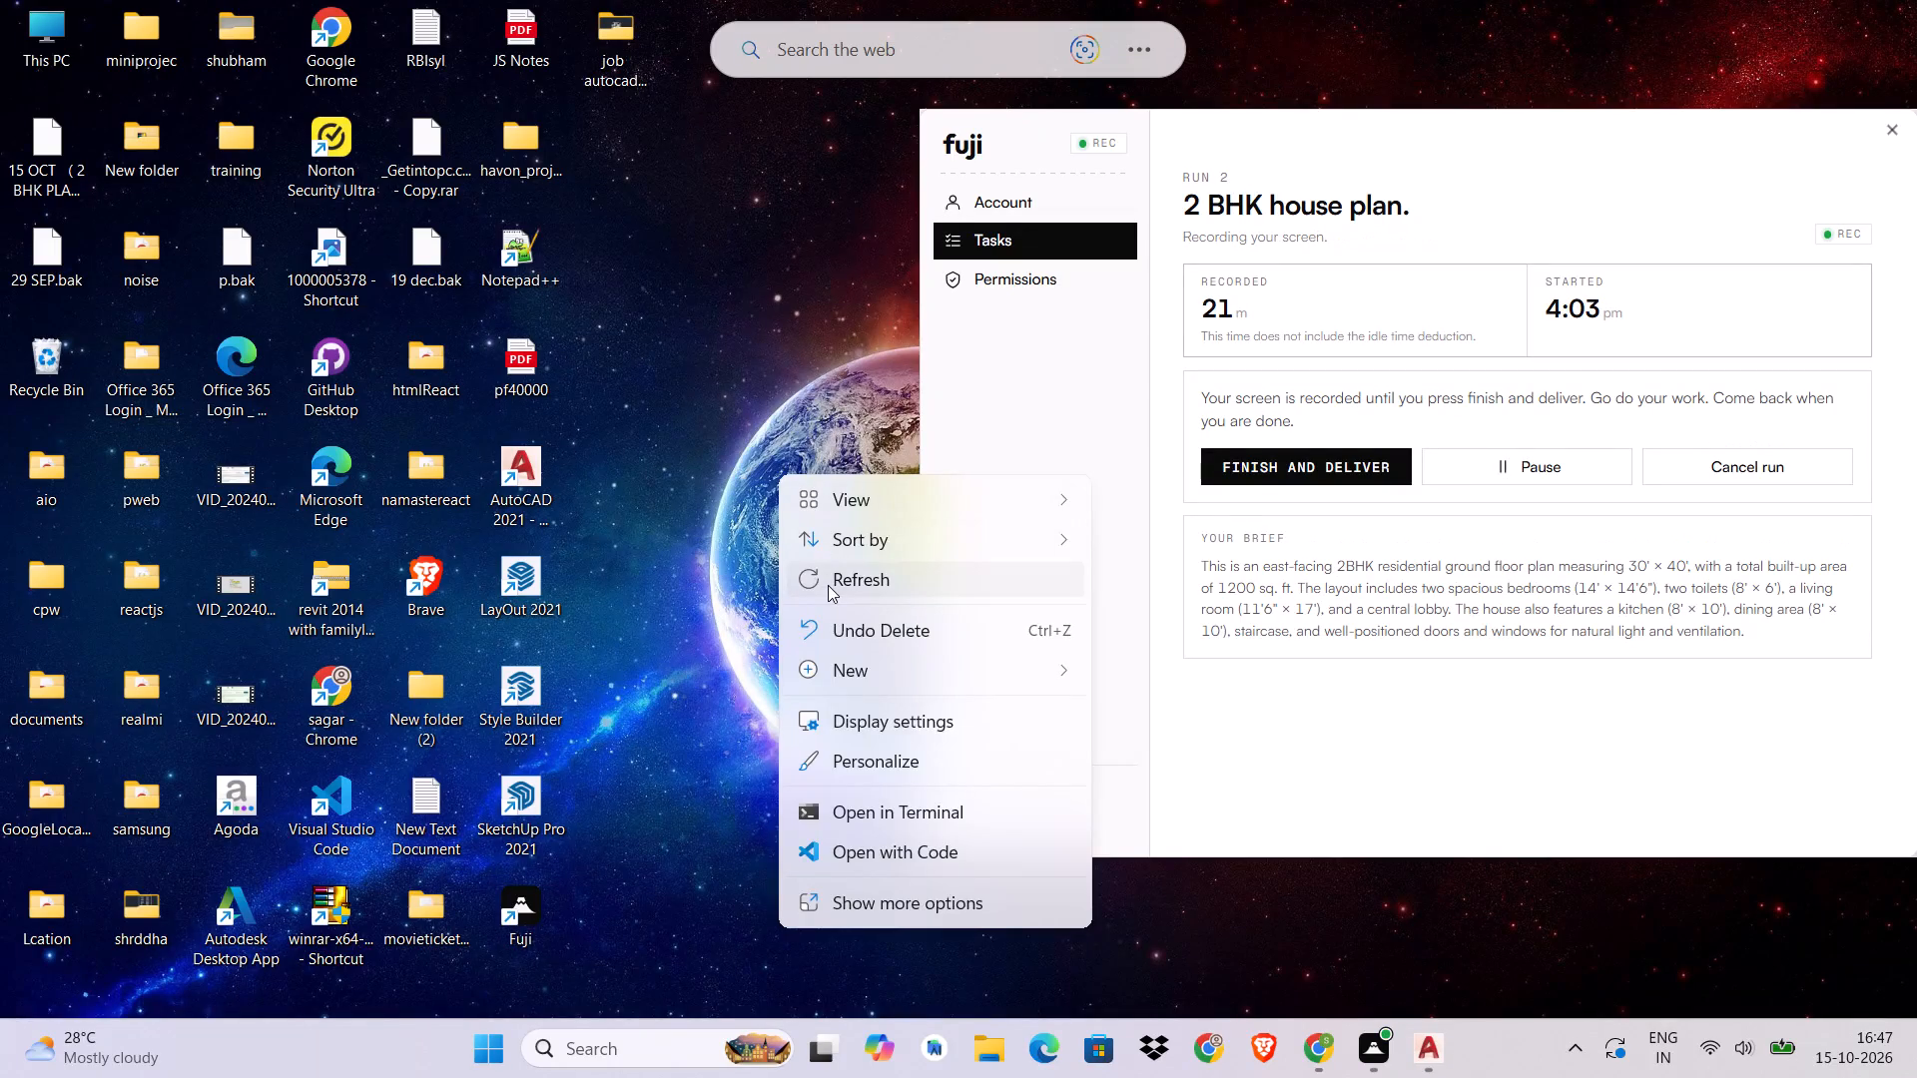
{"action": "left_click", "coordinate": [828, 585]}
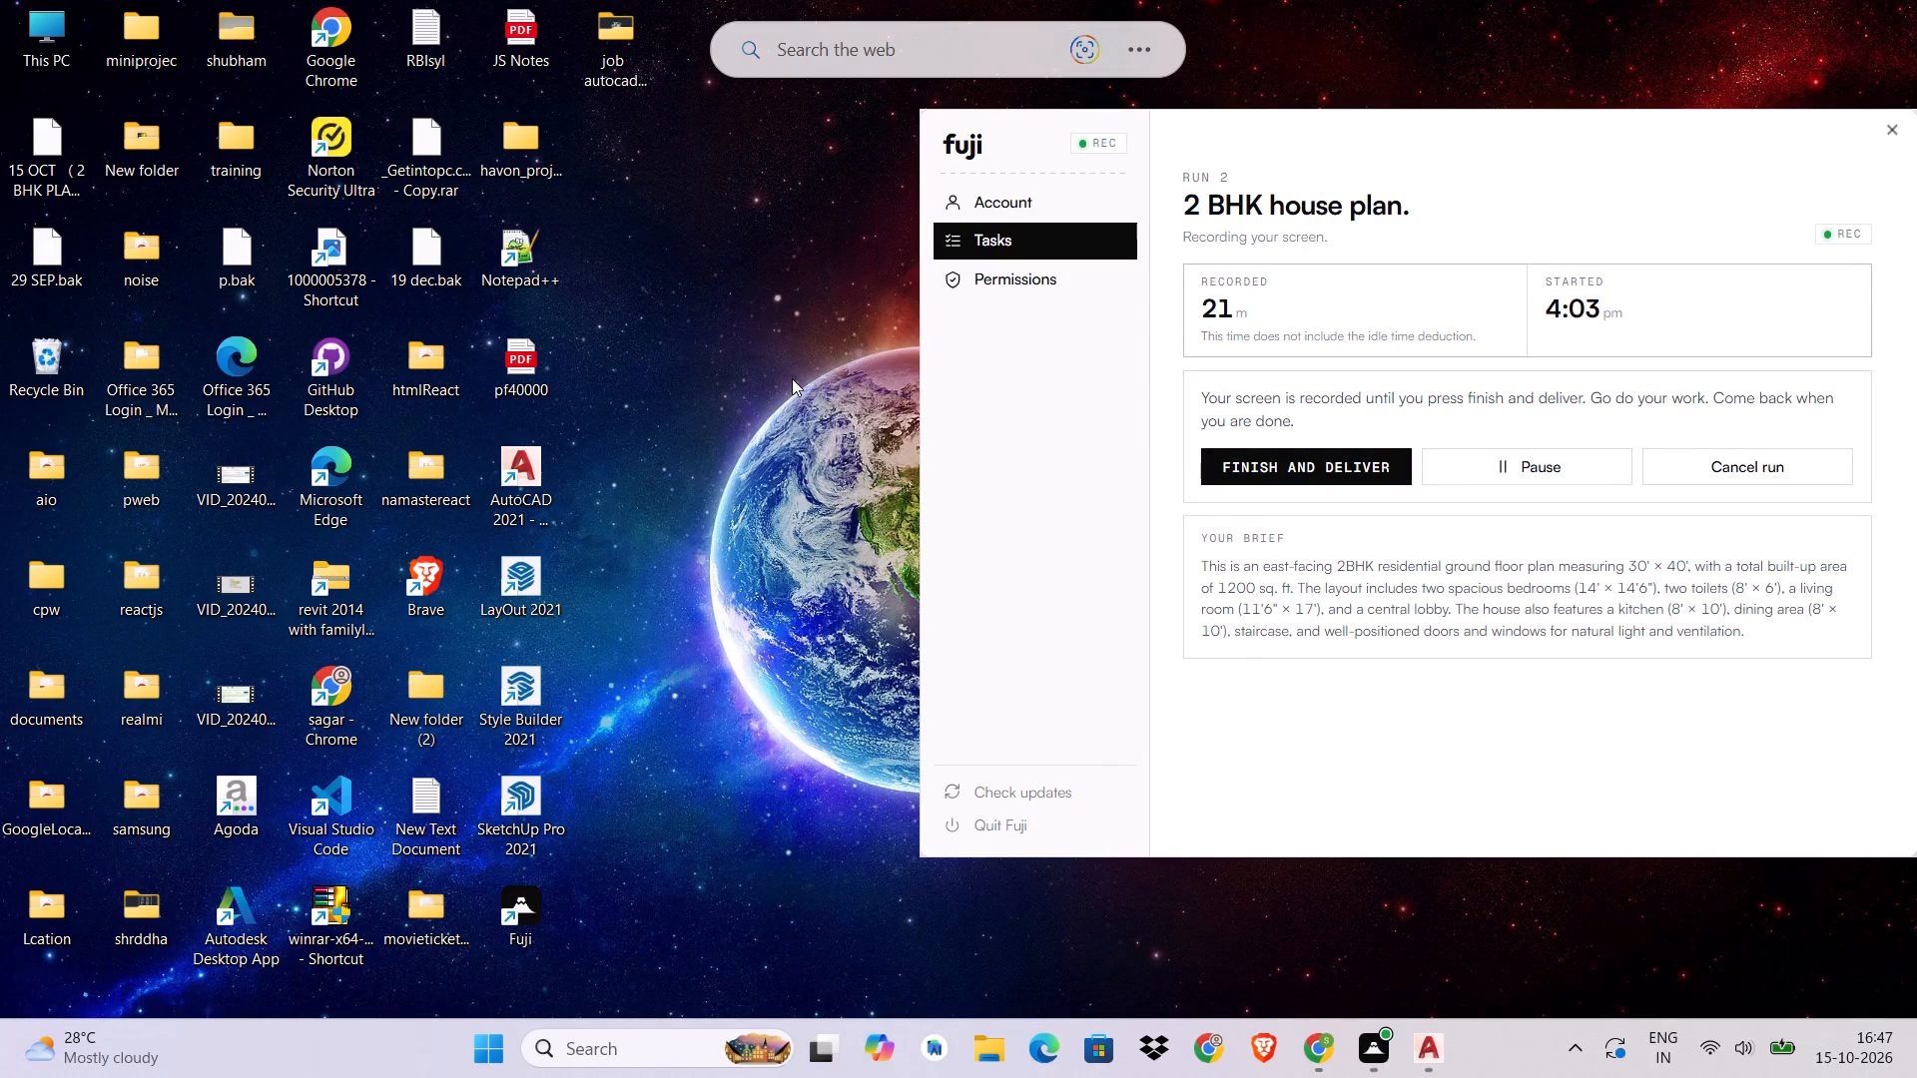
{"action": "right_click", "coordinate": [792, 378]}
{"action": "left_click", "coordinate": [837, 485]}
Switch to AutoCAD and draw a jamb line across the partition south of the northeast room, along the east wall's inner face.
{"action": "left_click", "coordinate": [1415, 1059]}
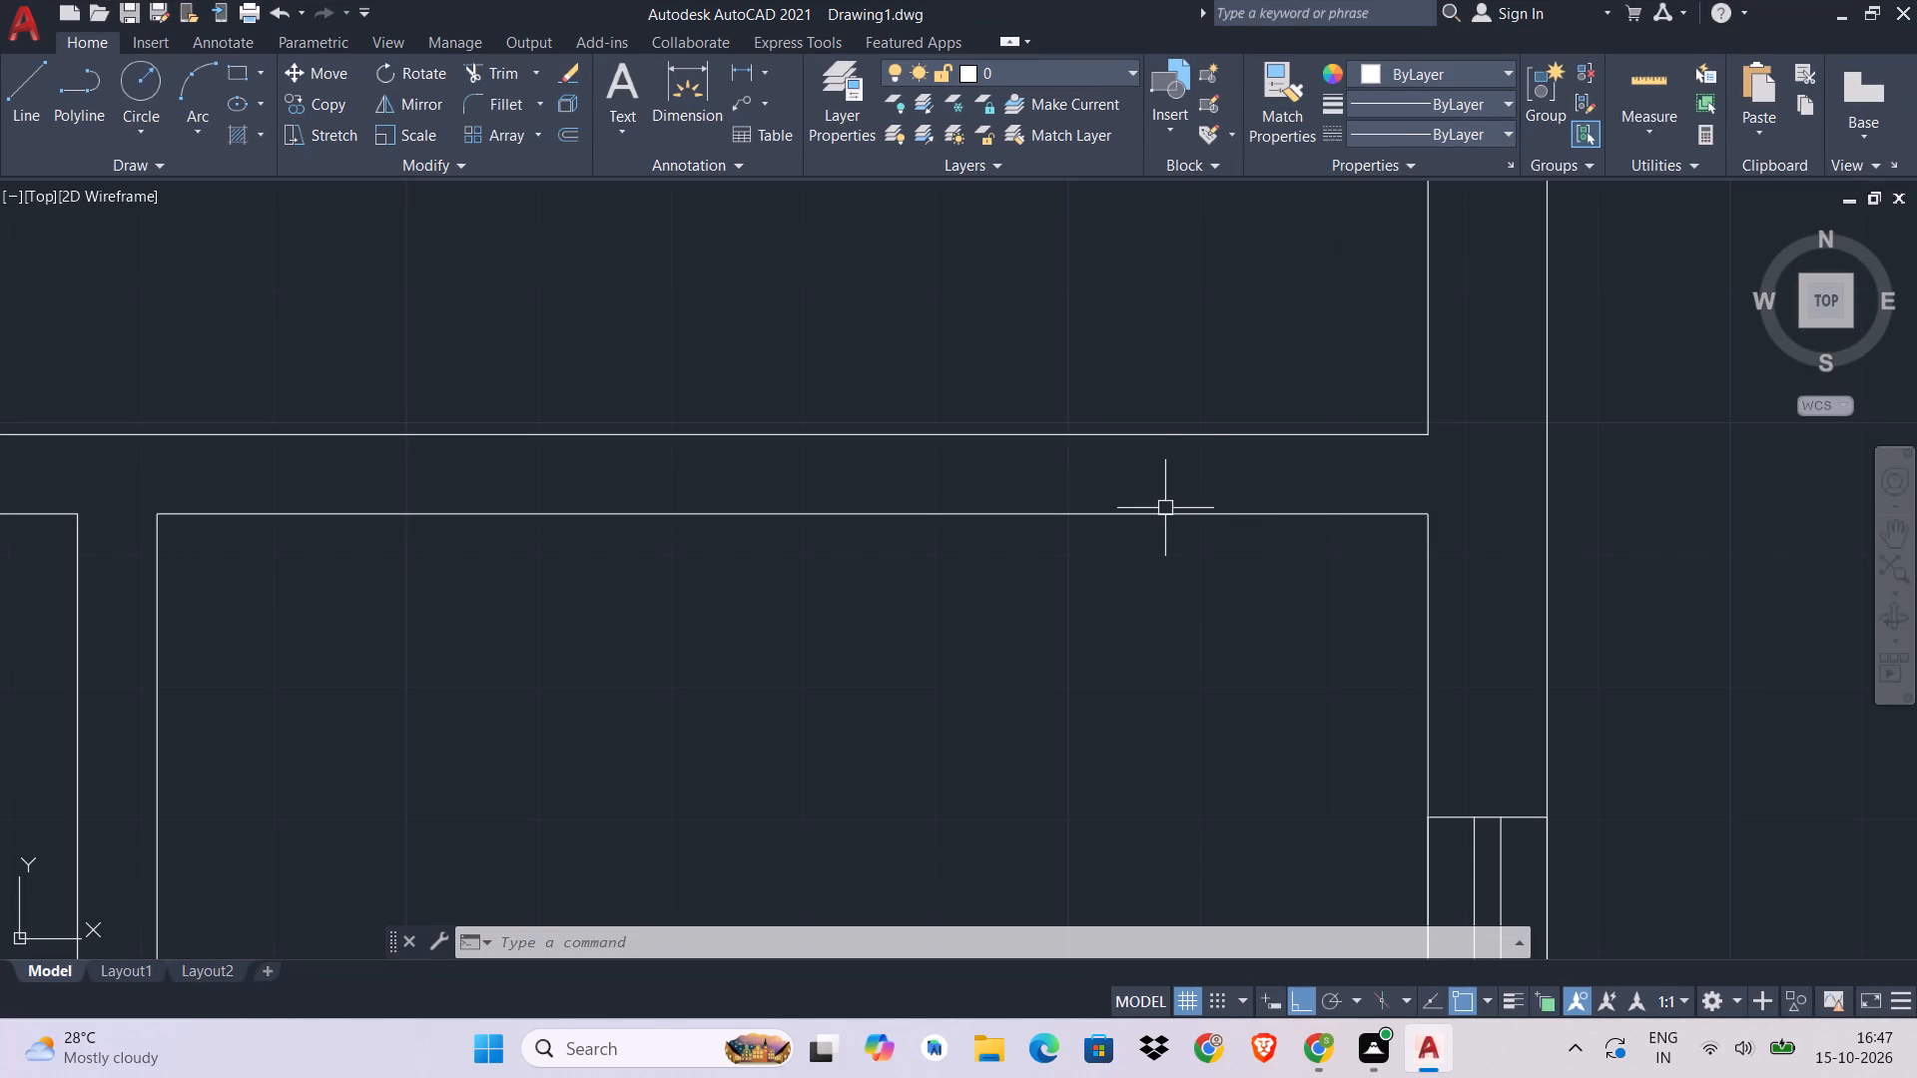
{"action": "type", "text": "L"}
{"action": "key", "text": "space"}
{"action": "left_click", "coordinate": [1432, 446]}
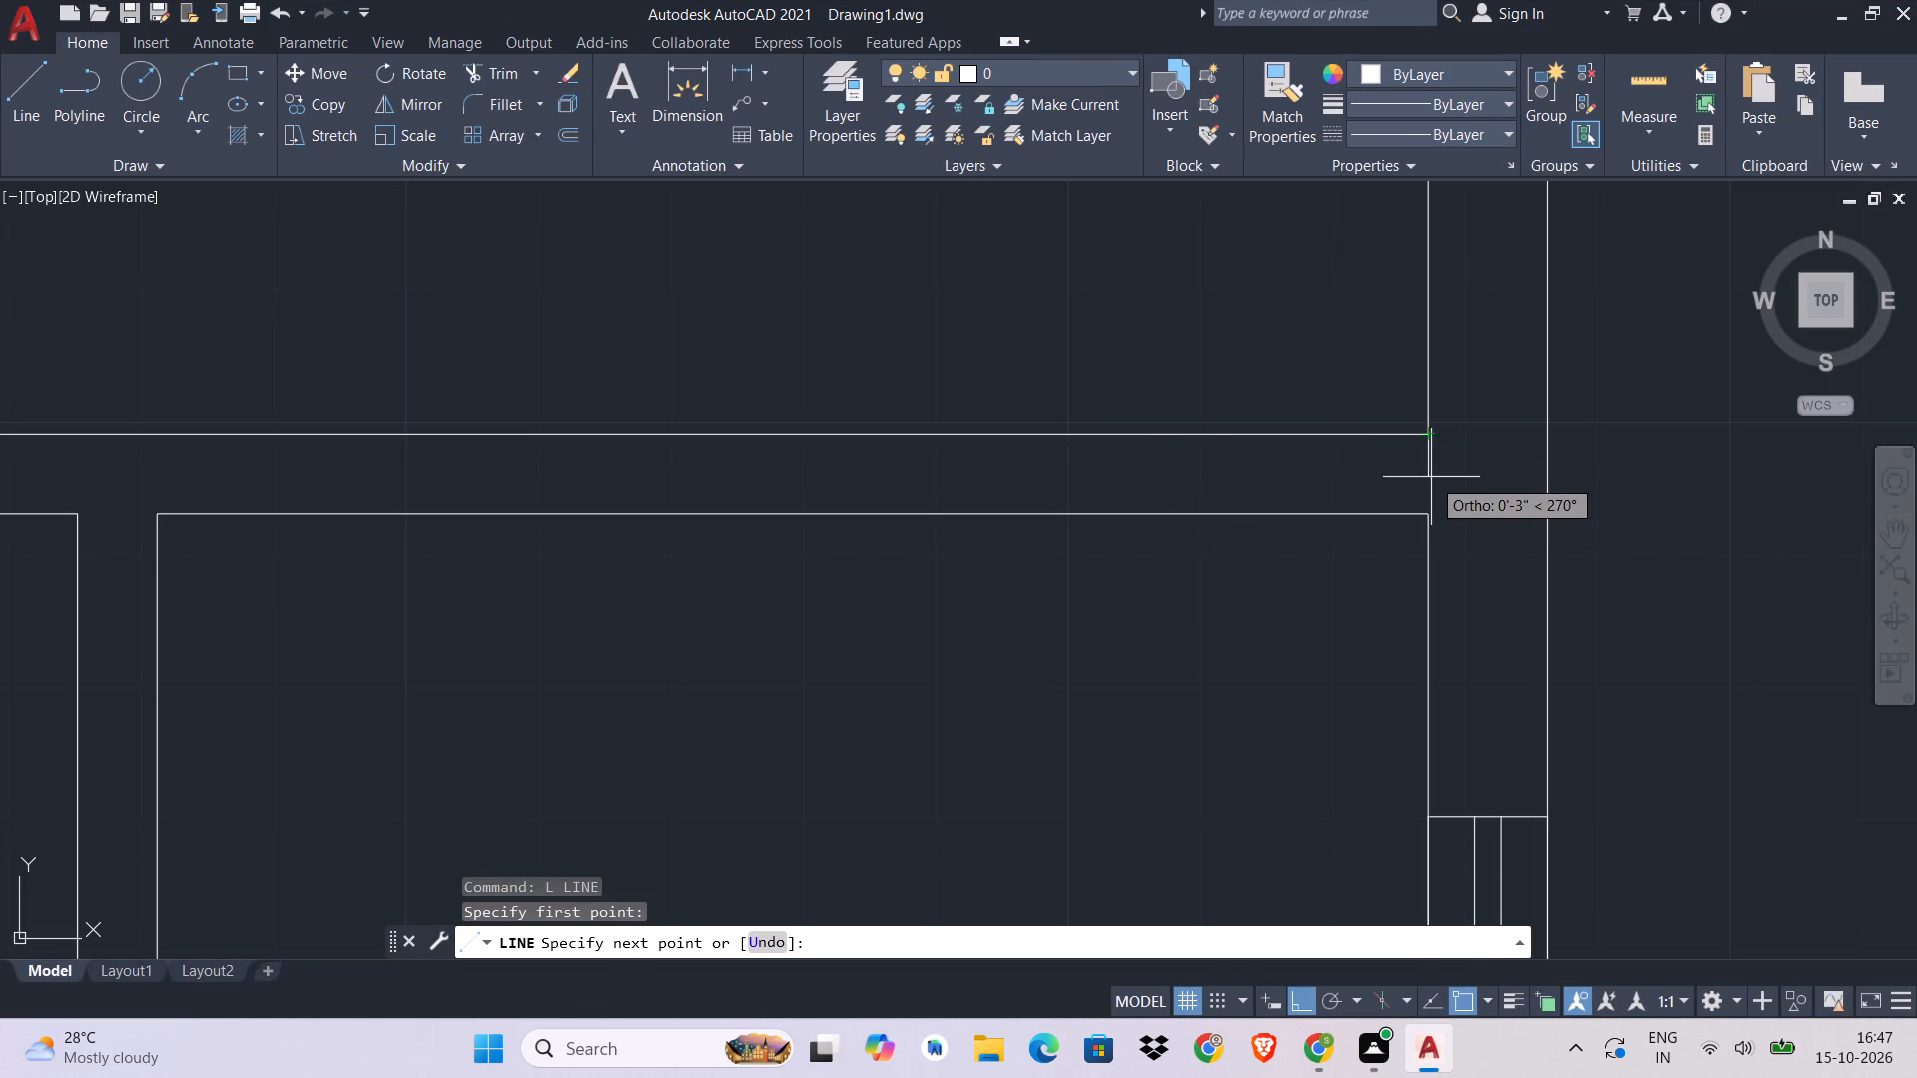
{"action": "left_click", "coordinate": [1429, 522]}
{"action": "key", "text": "Escape"}
From the midpoint of that jamb line, draw a line 2'8" west along the partition, continuing 9" south.
{"action": "key", "text": "l"}
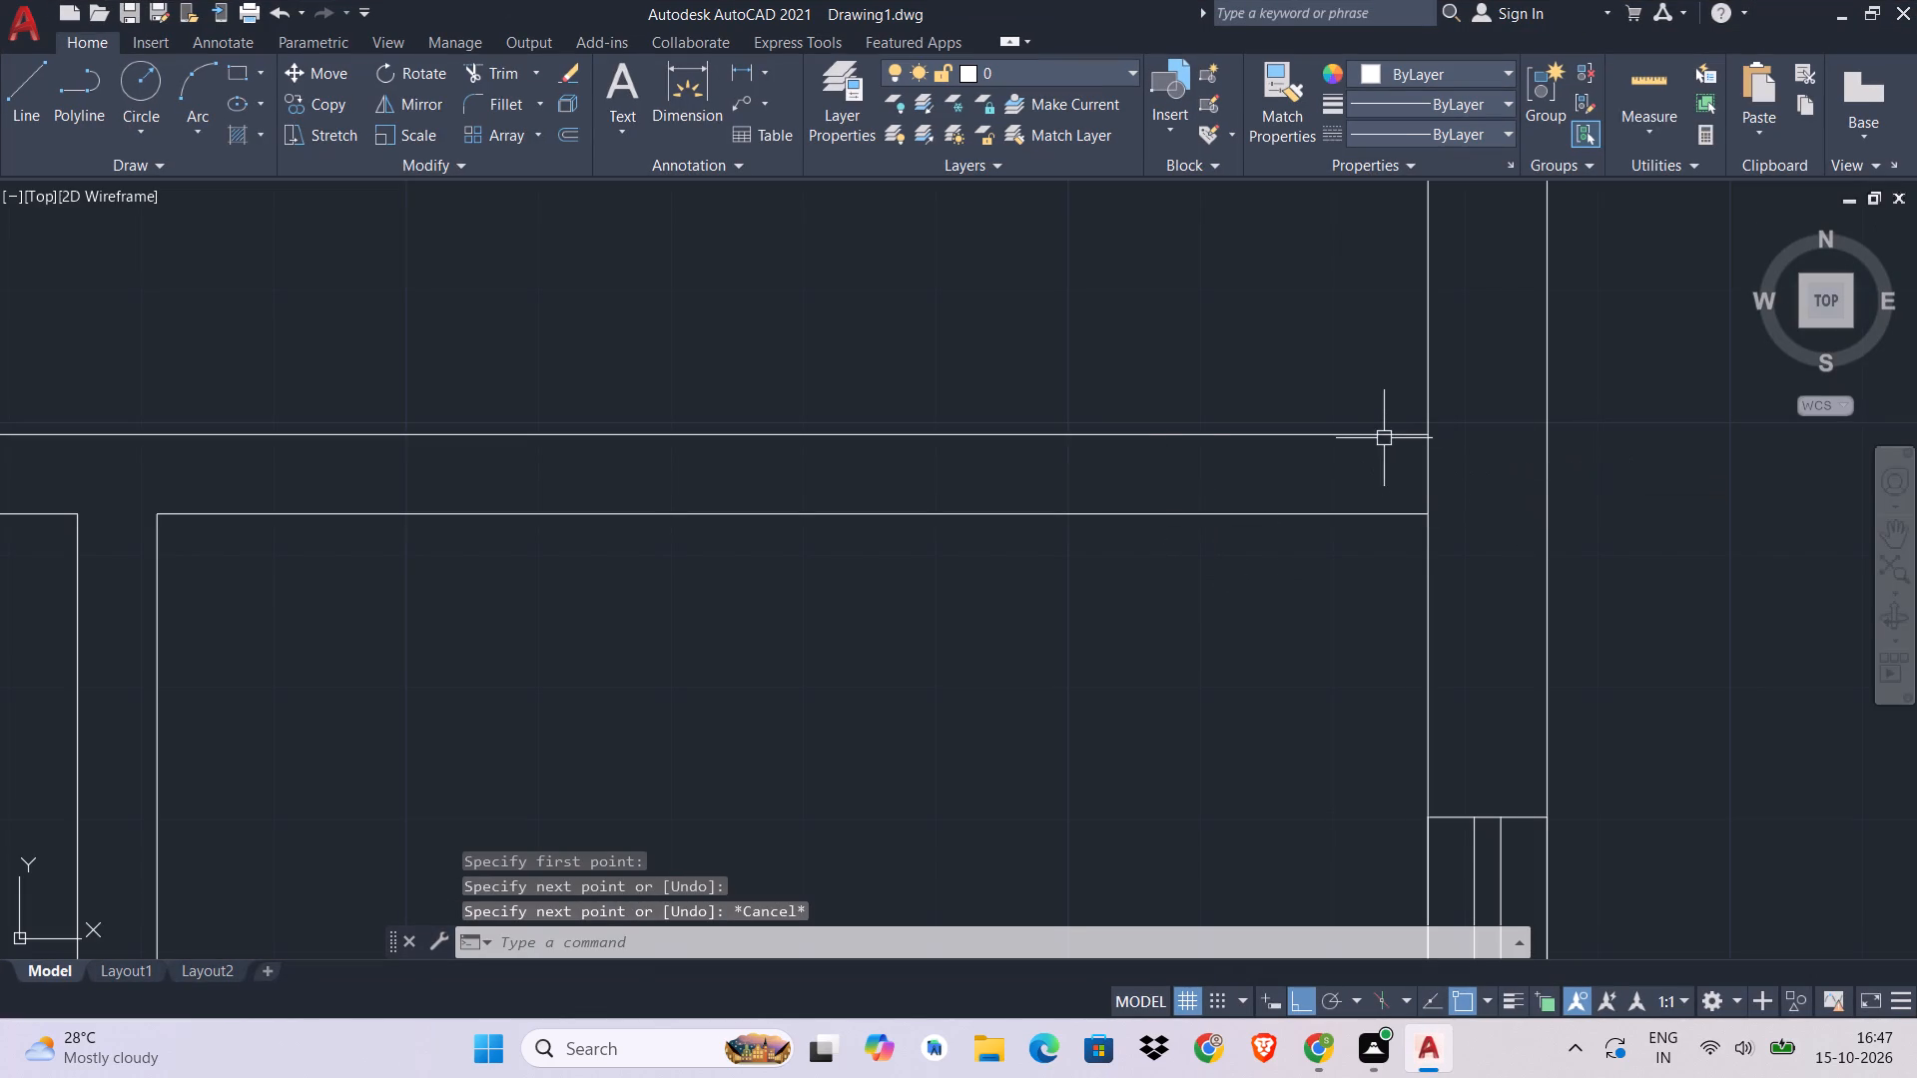
{"action": "key", "text": "space"}
{"action": "left_click_drag", "start_coordinate": [1424, 470], "coordinate": [1413, 470]}
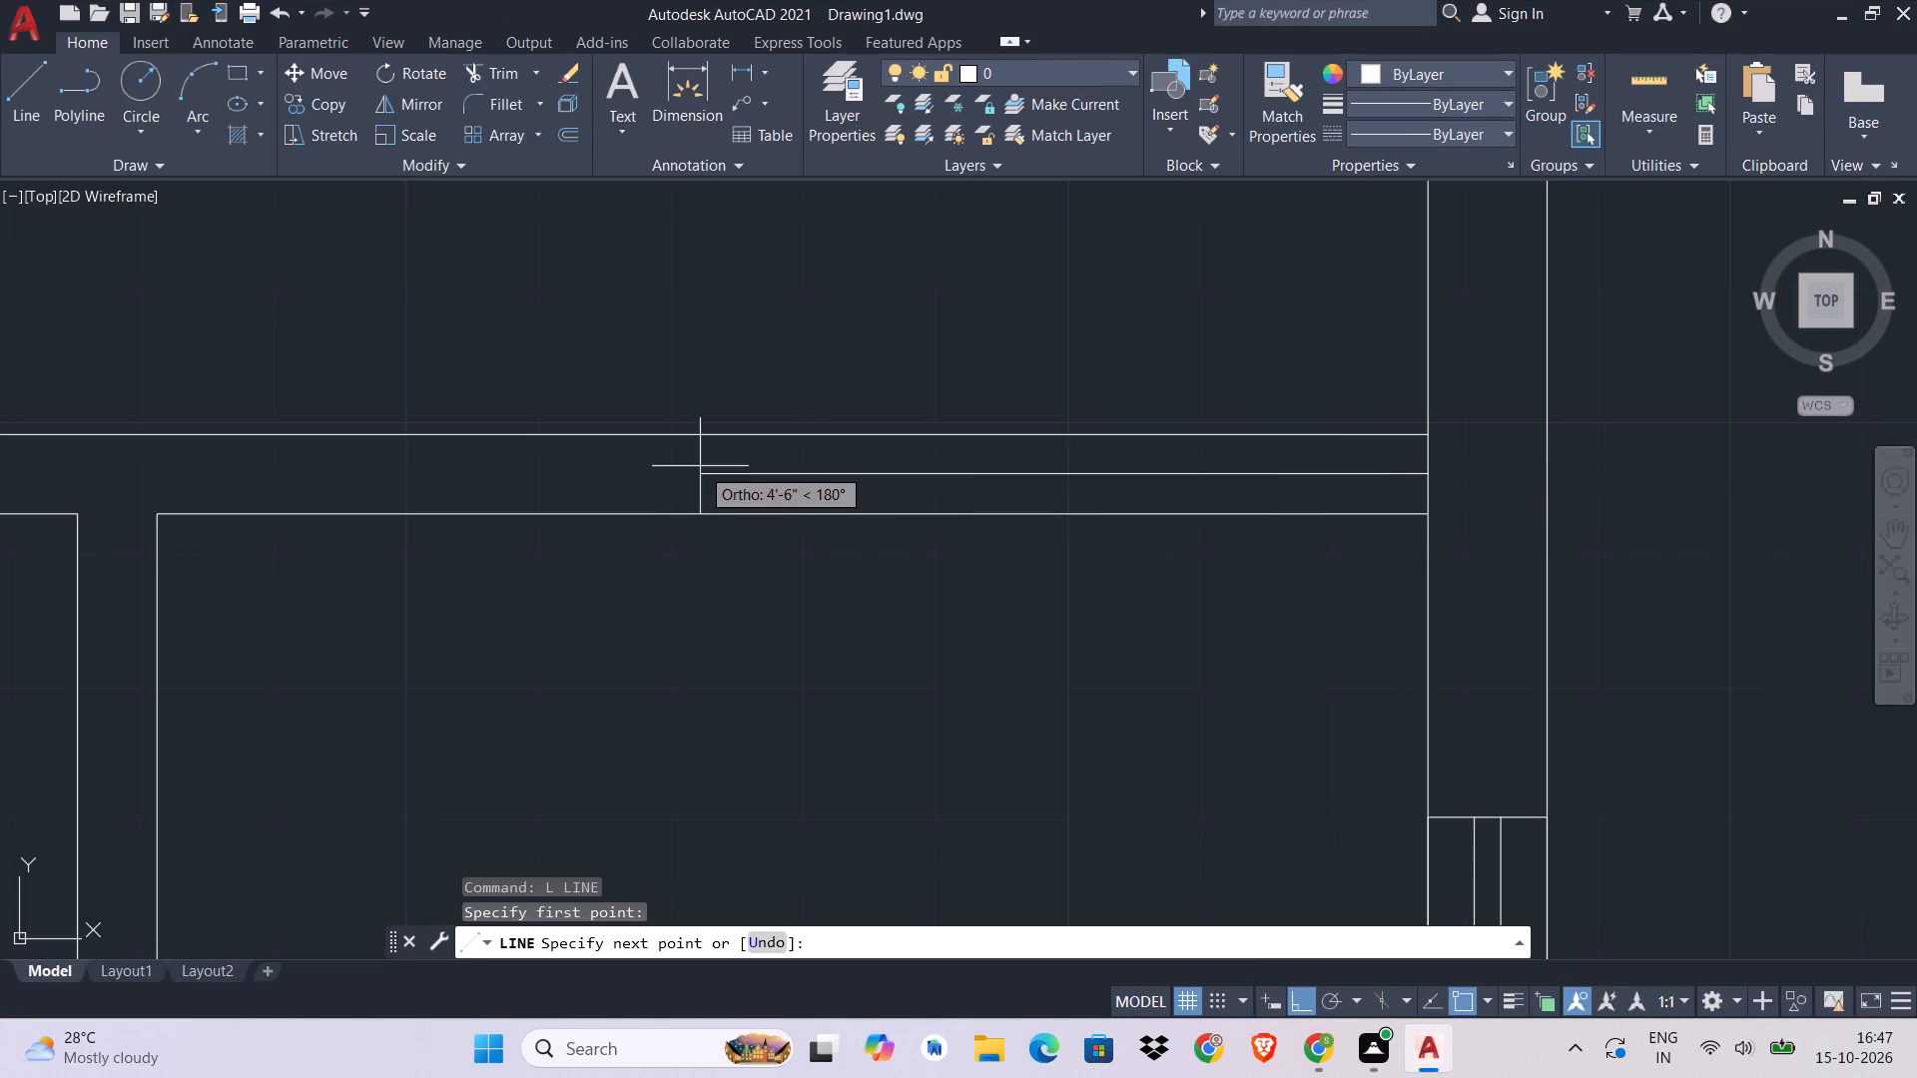
{"action": "type", "text": "2'8"}
{"action": "key", "text": "Return"}
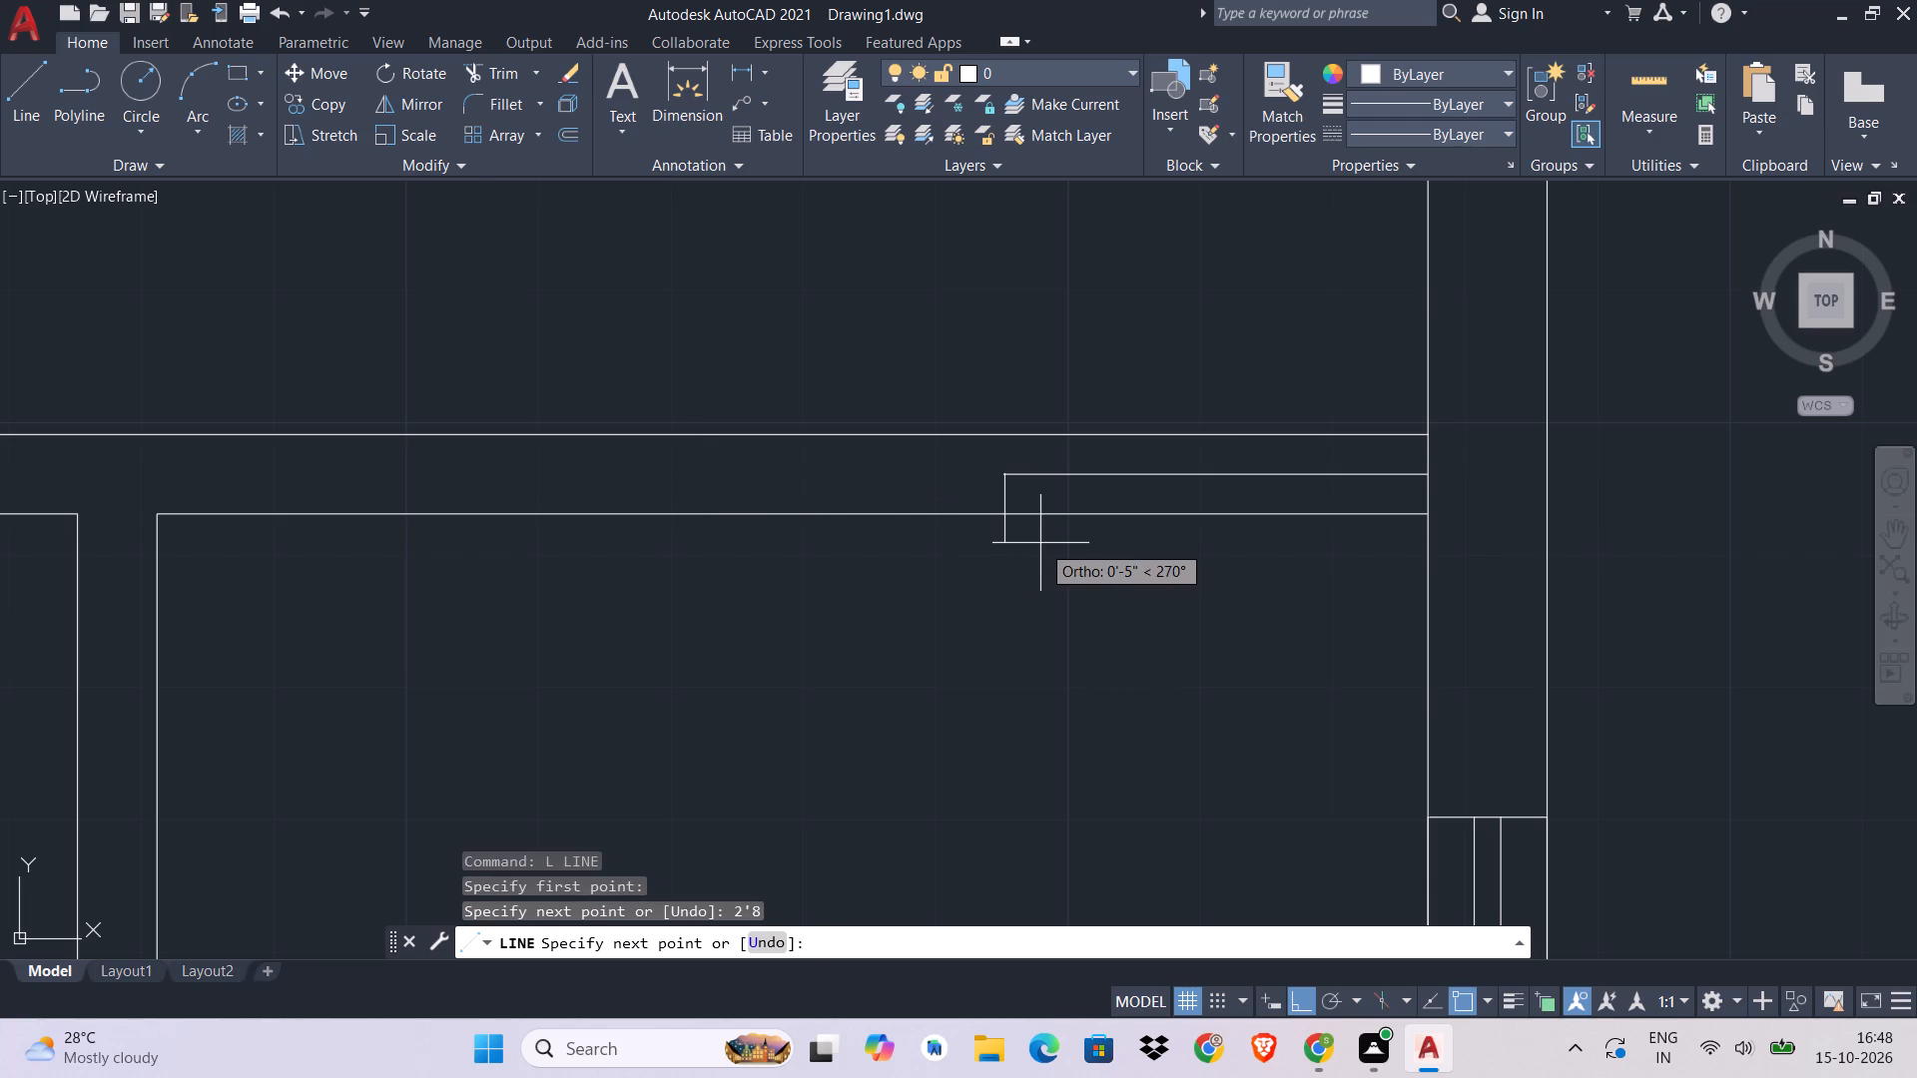
{"action": "scroll", "coordinate": [1040, 546], "scroll_direction": "down", "scroll_amount": 1}
{"action": "middle_click_drag", "start_coordinate": [1040, 547], "coordinate": [1000, 491]}
{"action": "scroll", "coordinate": [993, 464], "scroll_direction": "up", "scroll_amount": 3}
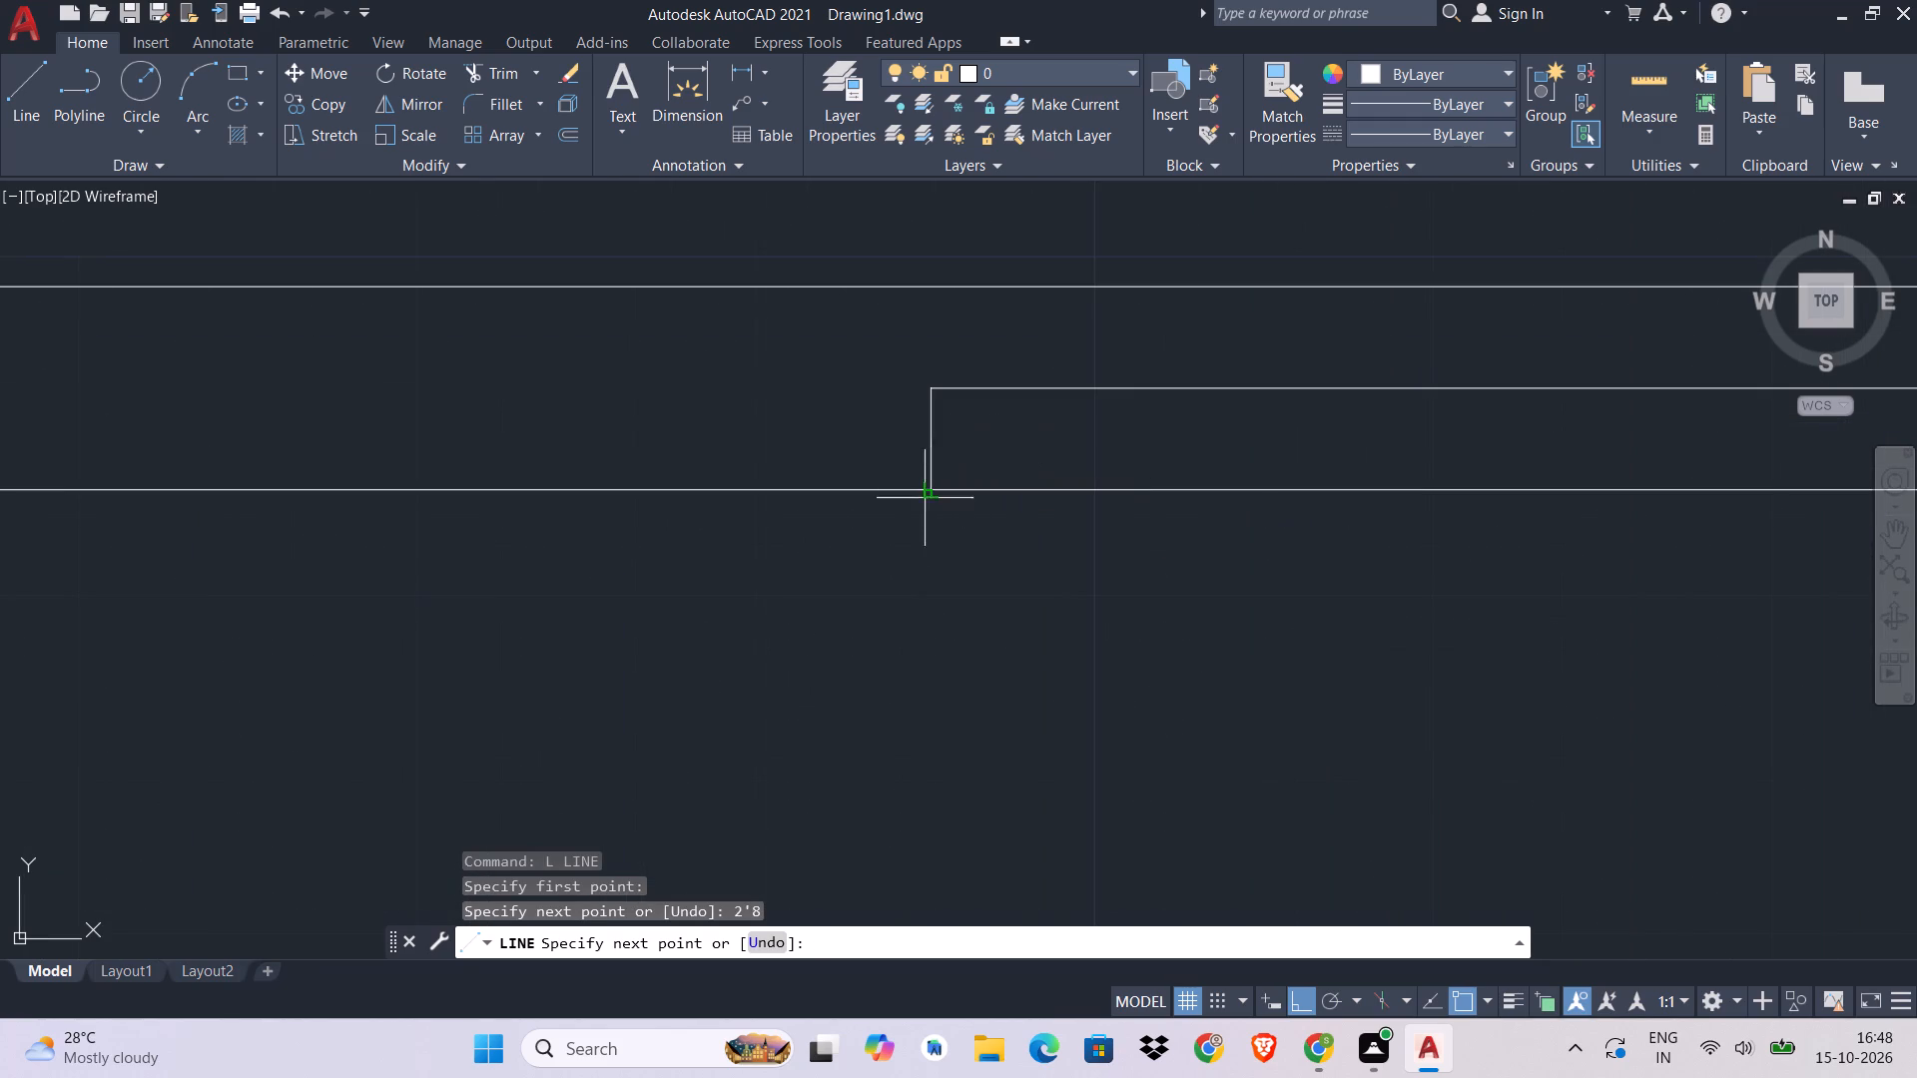
{"action": "type", "text": "9"}
{"action": "key", "text": "space"}
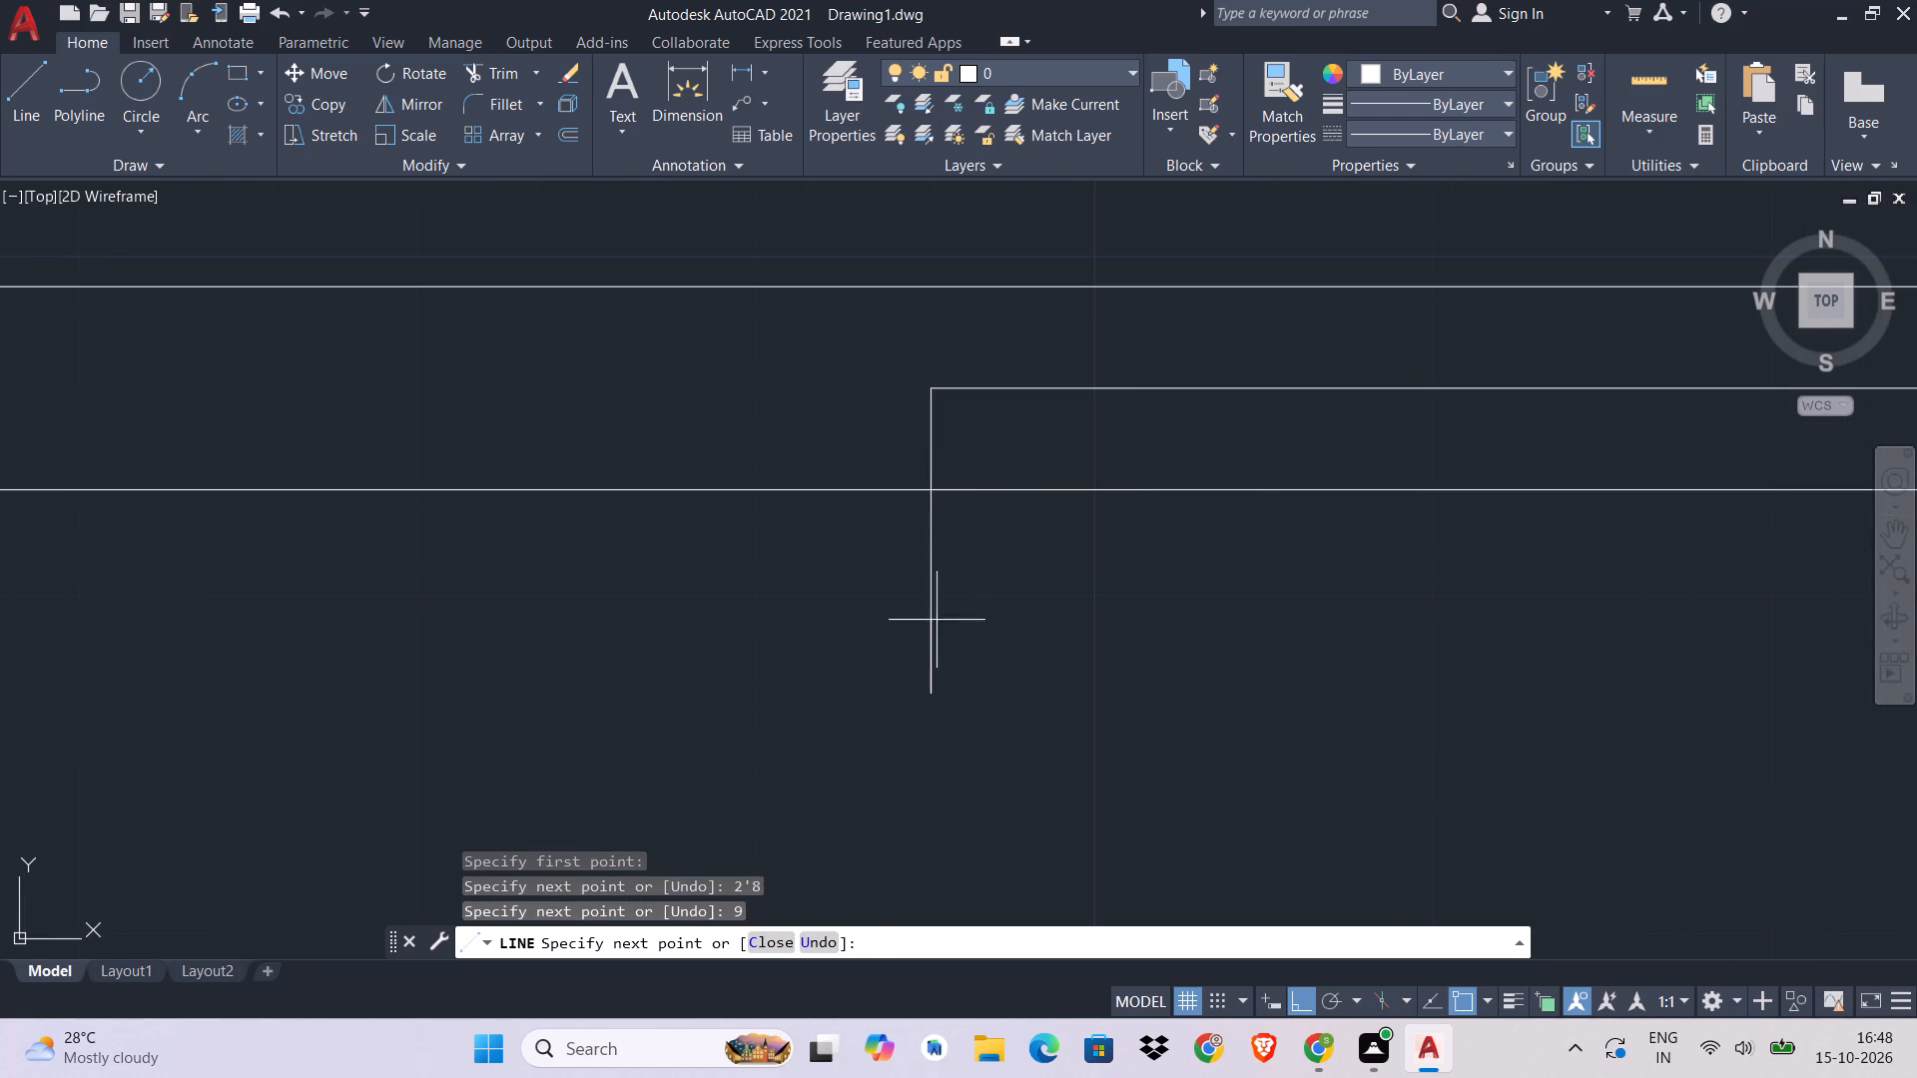
{"action": "key", "text": "Escape"}
Move the 9" line straight north so its lower end sits on the partition's south face.
{"action": "left_click", "coordinate": [963, 614]}
{"action": "left_click", "coordinate": [818, 703]}
{"action": "type", "text": "M"}
{"action": "key", "text": "space"}
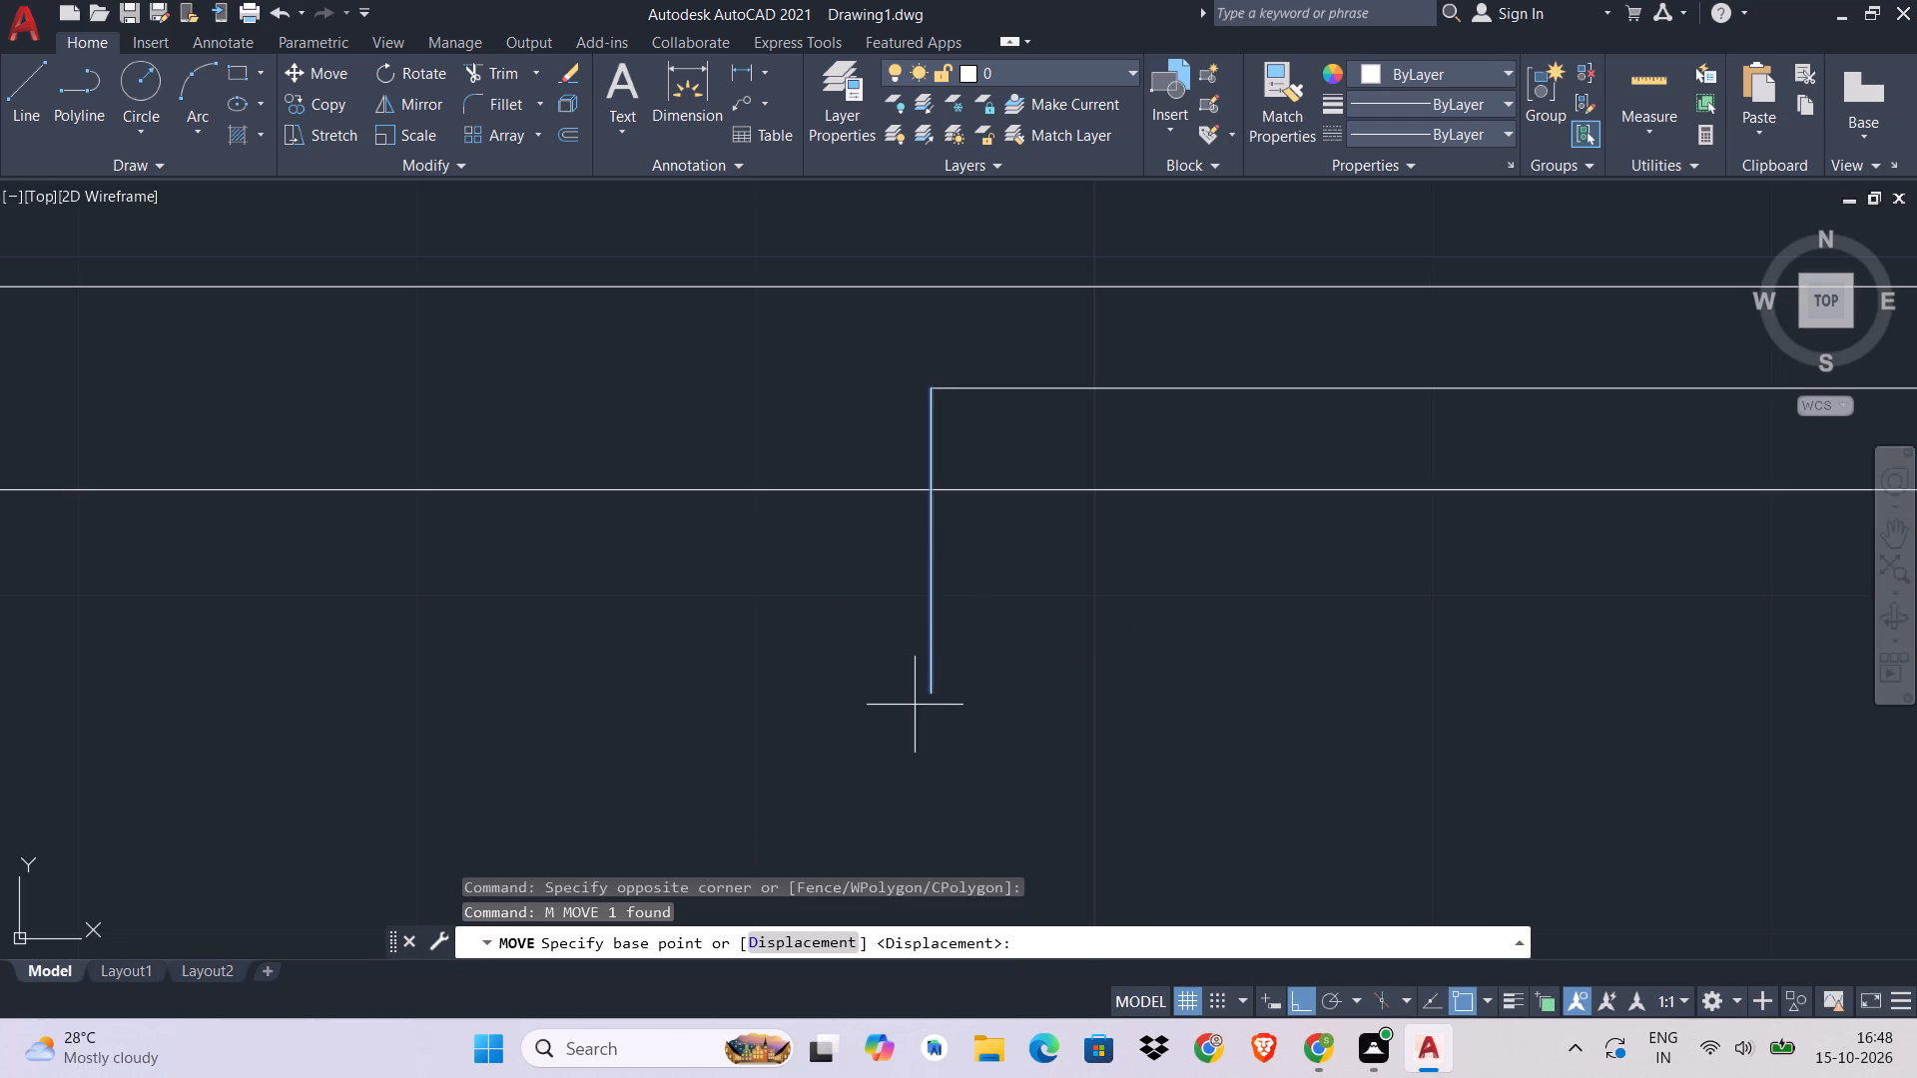
{"action": "left_click", "coordinate": [928, 694]}
{"action": "left_click", "coordinate": [932, 493]}
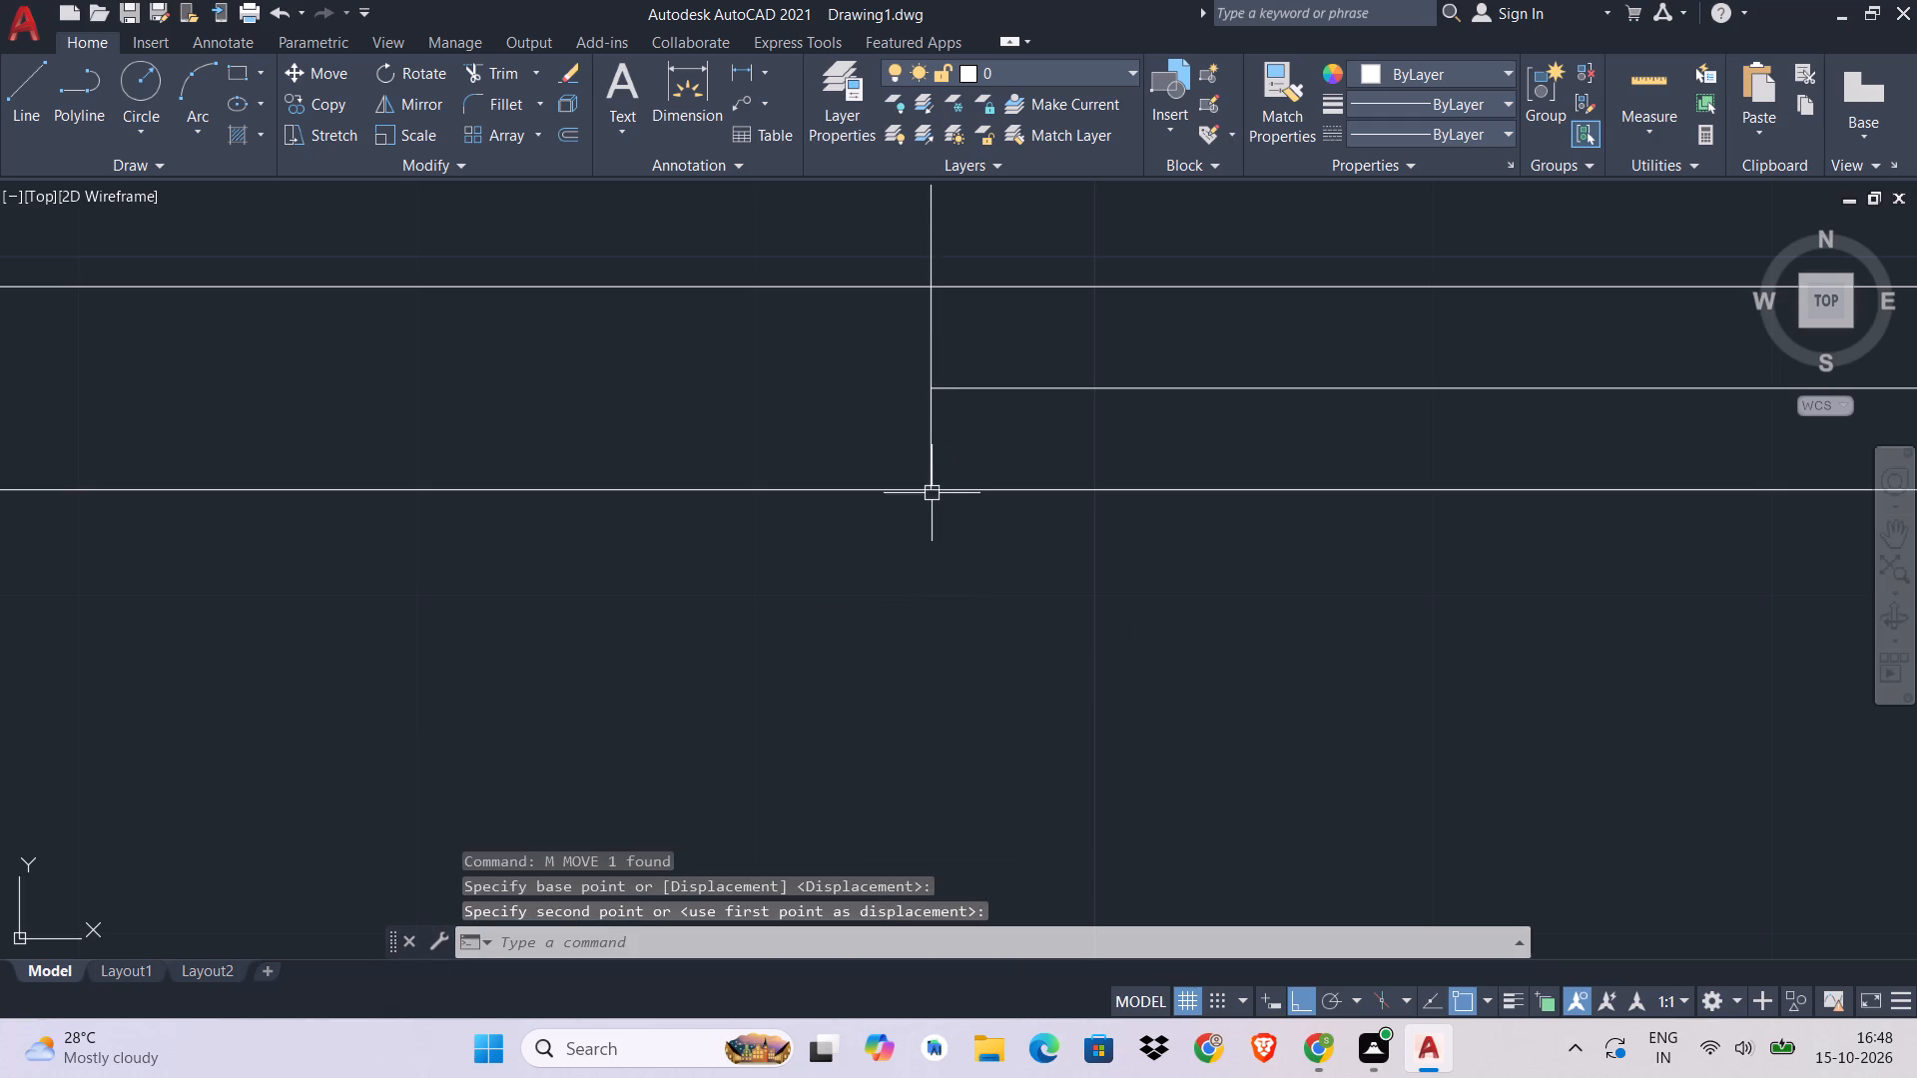
Trim the jamb line's excess north of the partition and both partition faces between the jambs to open the doorway.
{"action": "middle_click_drag", "start_coordinate": [932, 495], "coordinate": [955, 697]}
{"action": "key", "text": "Escape"}
{"action": "type", "text": "TR"}
{"action": "key", "text": "space"}
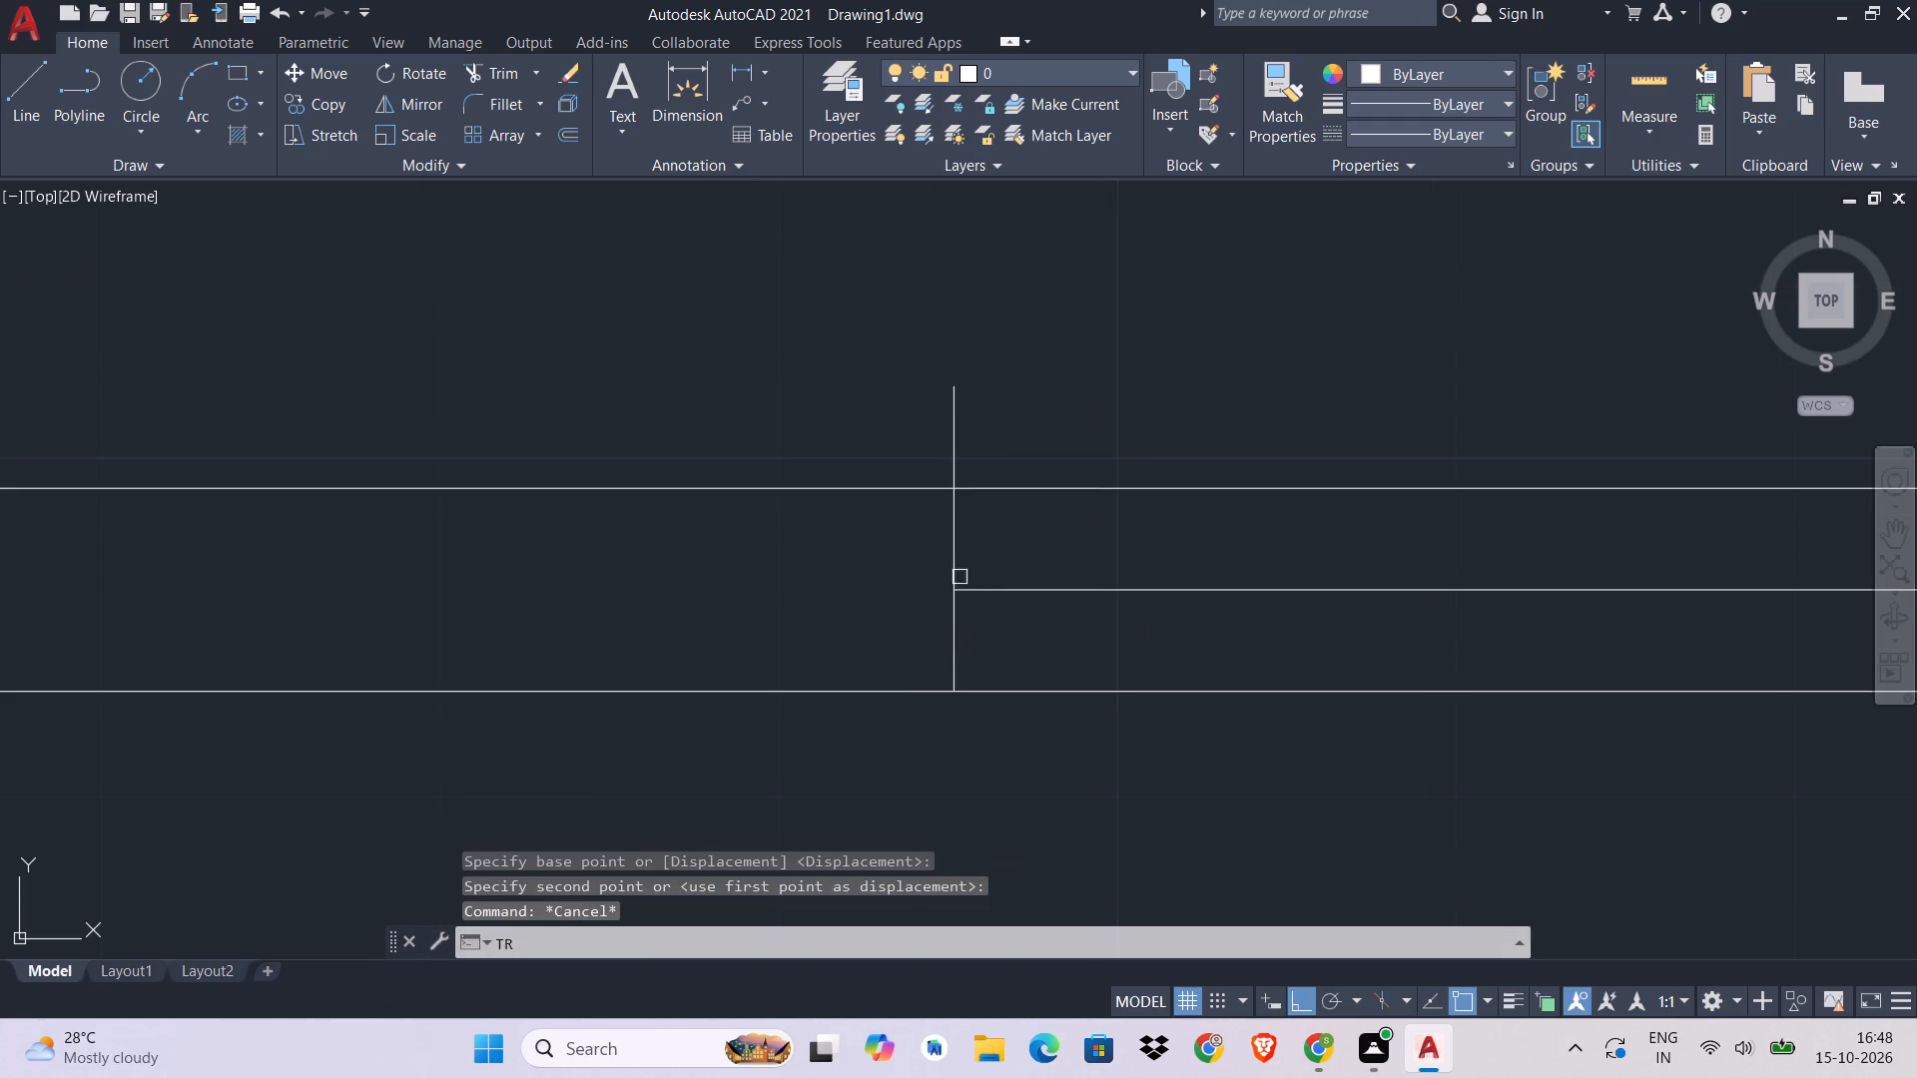
{"action": "left_click", "coordinate": [951, 422]}
{"action": "scroll", "coordinate": [1037, 583], "scroll_direction": "down", "scroll_amount": 2}
{"action": "middle_click_drag", "start_coordinate": [1037, 583], "coordinate": [918, 600]}
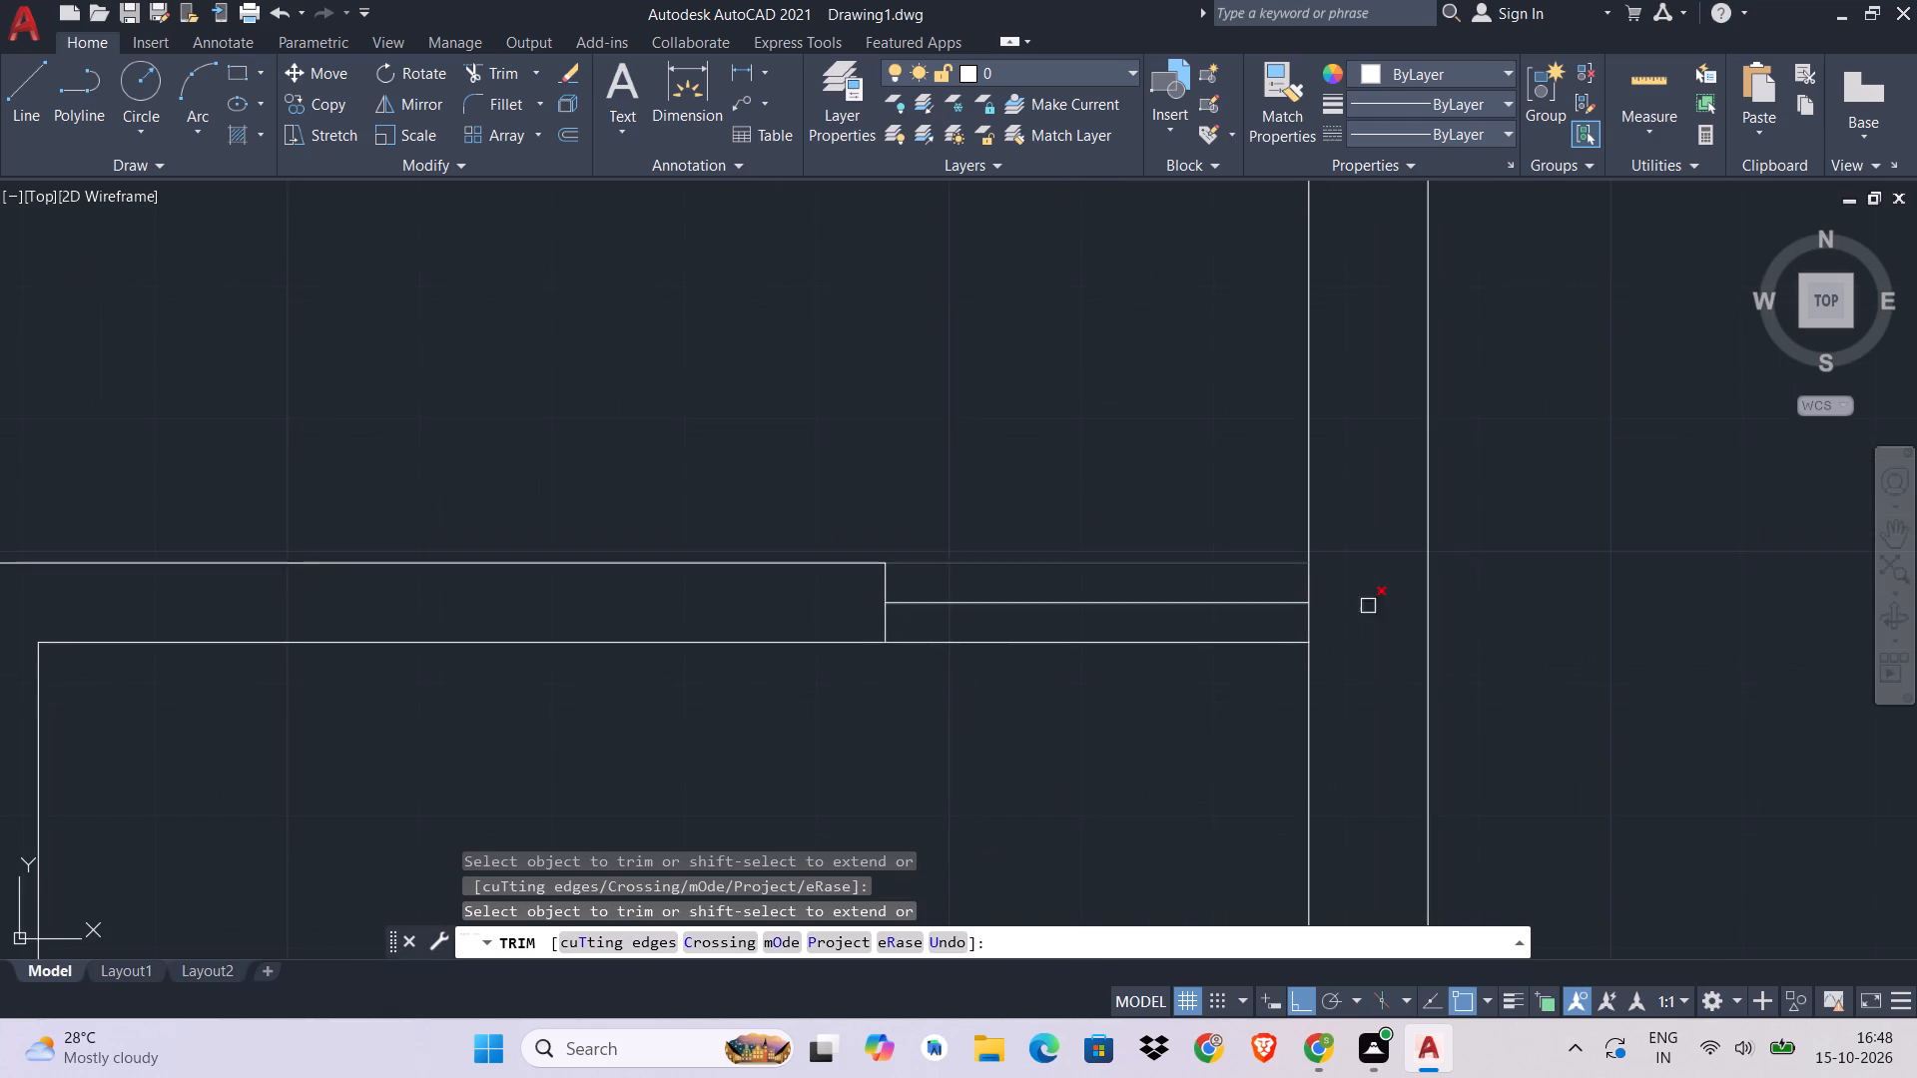
{"action": "left_click", "coordinate": [1204, 490]}
{"action": "left_click", "coordinate": [1169, 576]}
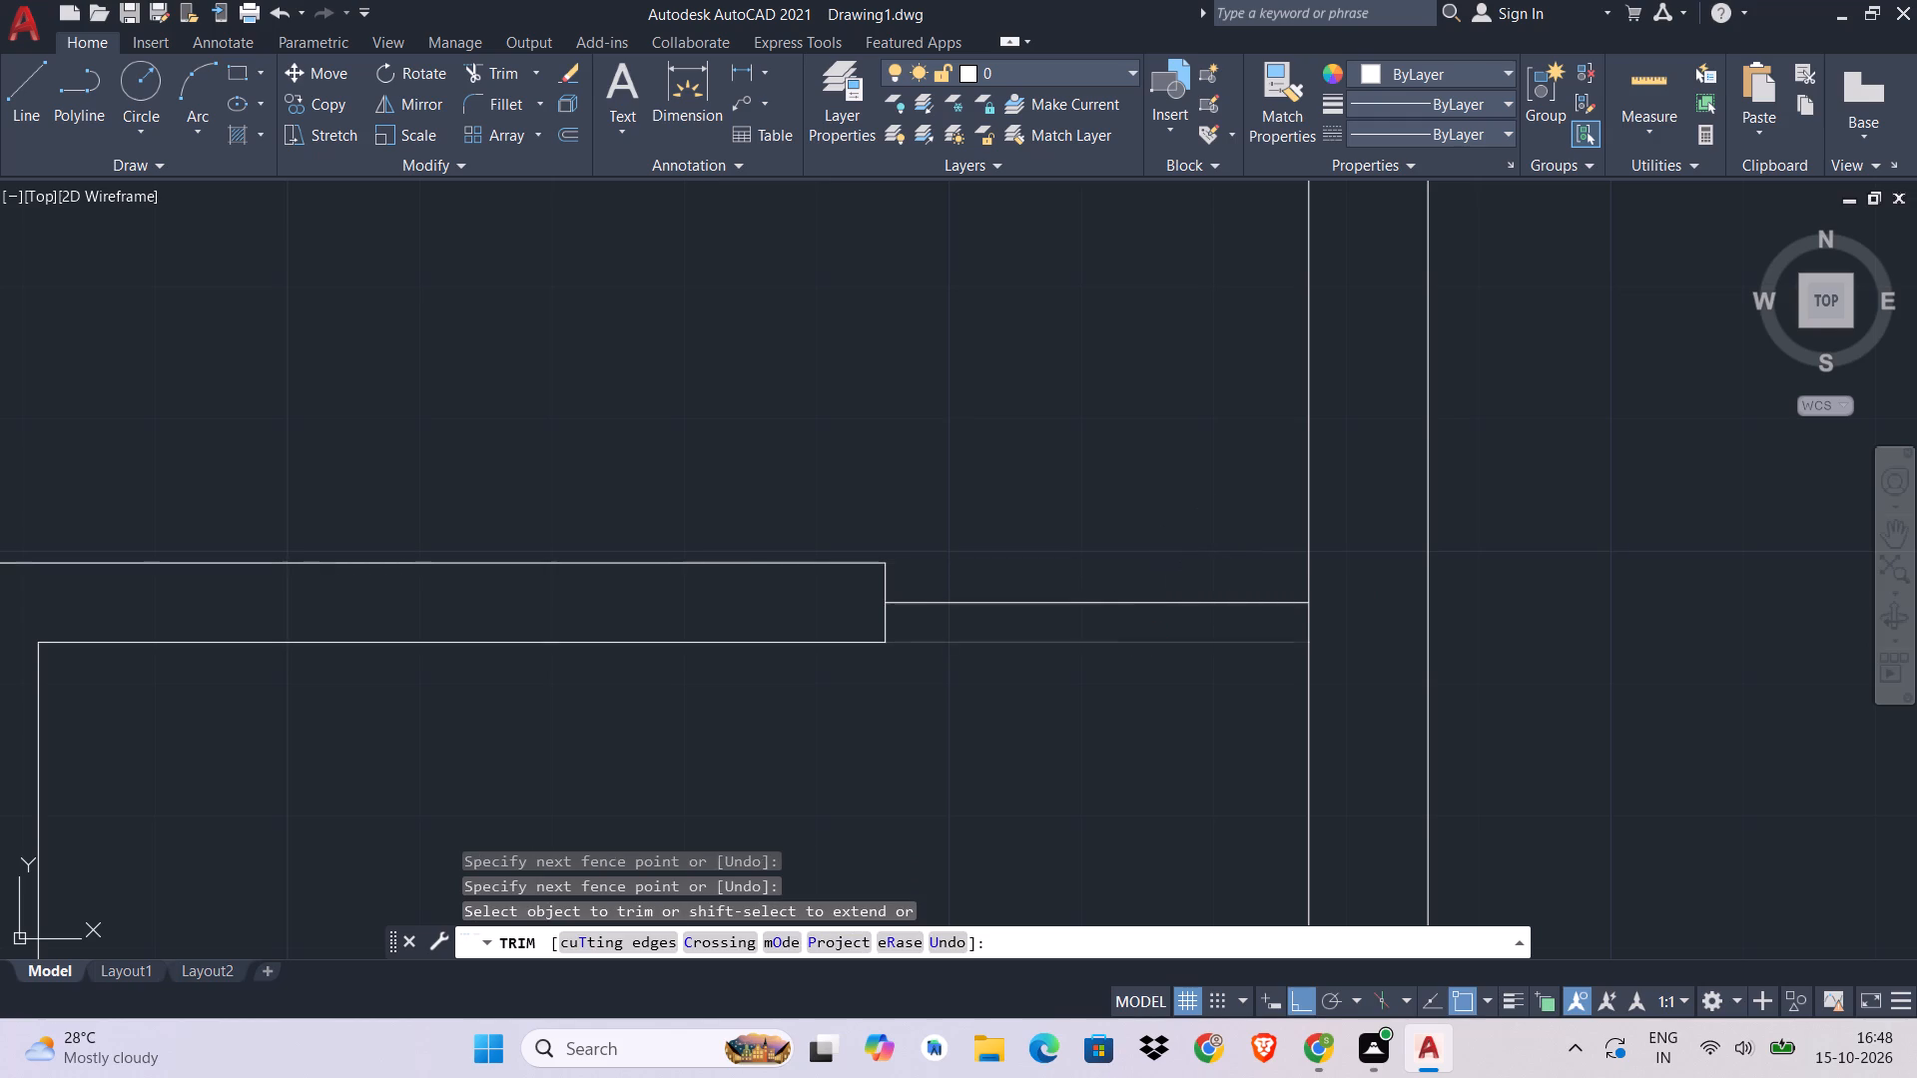
{"action": "left_click", "coordinate": [1141, 646]}
{"action": "scroll", "coordinate": [1097, 757], "scroll_direction": "down", "scroll_amount": 1}
{"action": "middle_click_drag", "start_coordinate": [1097, 757], "coordinate": [1193, 641]}
{"action": "key", "text": "Escape"}
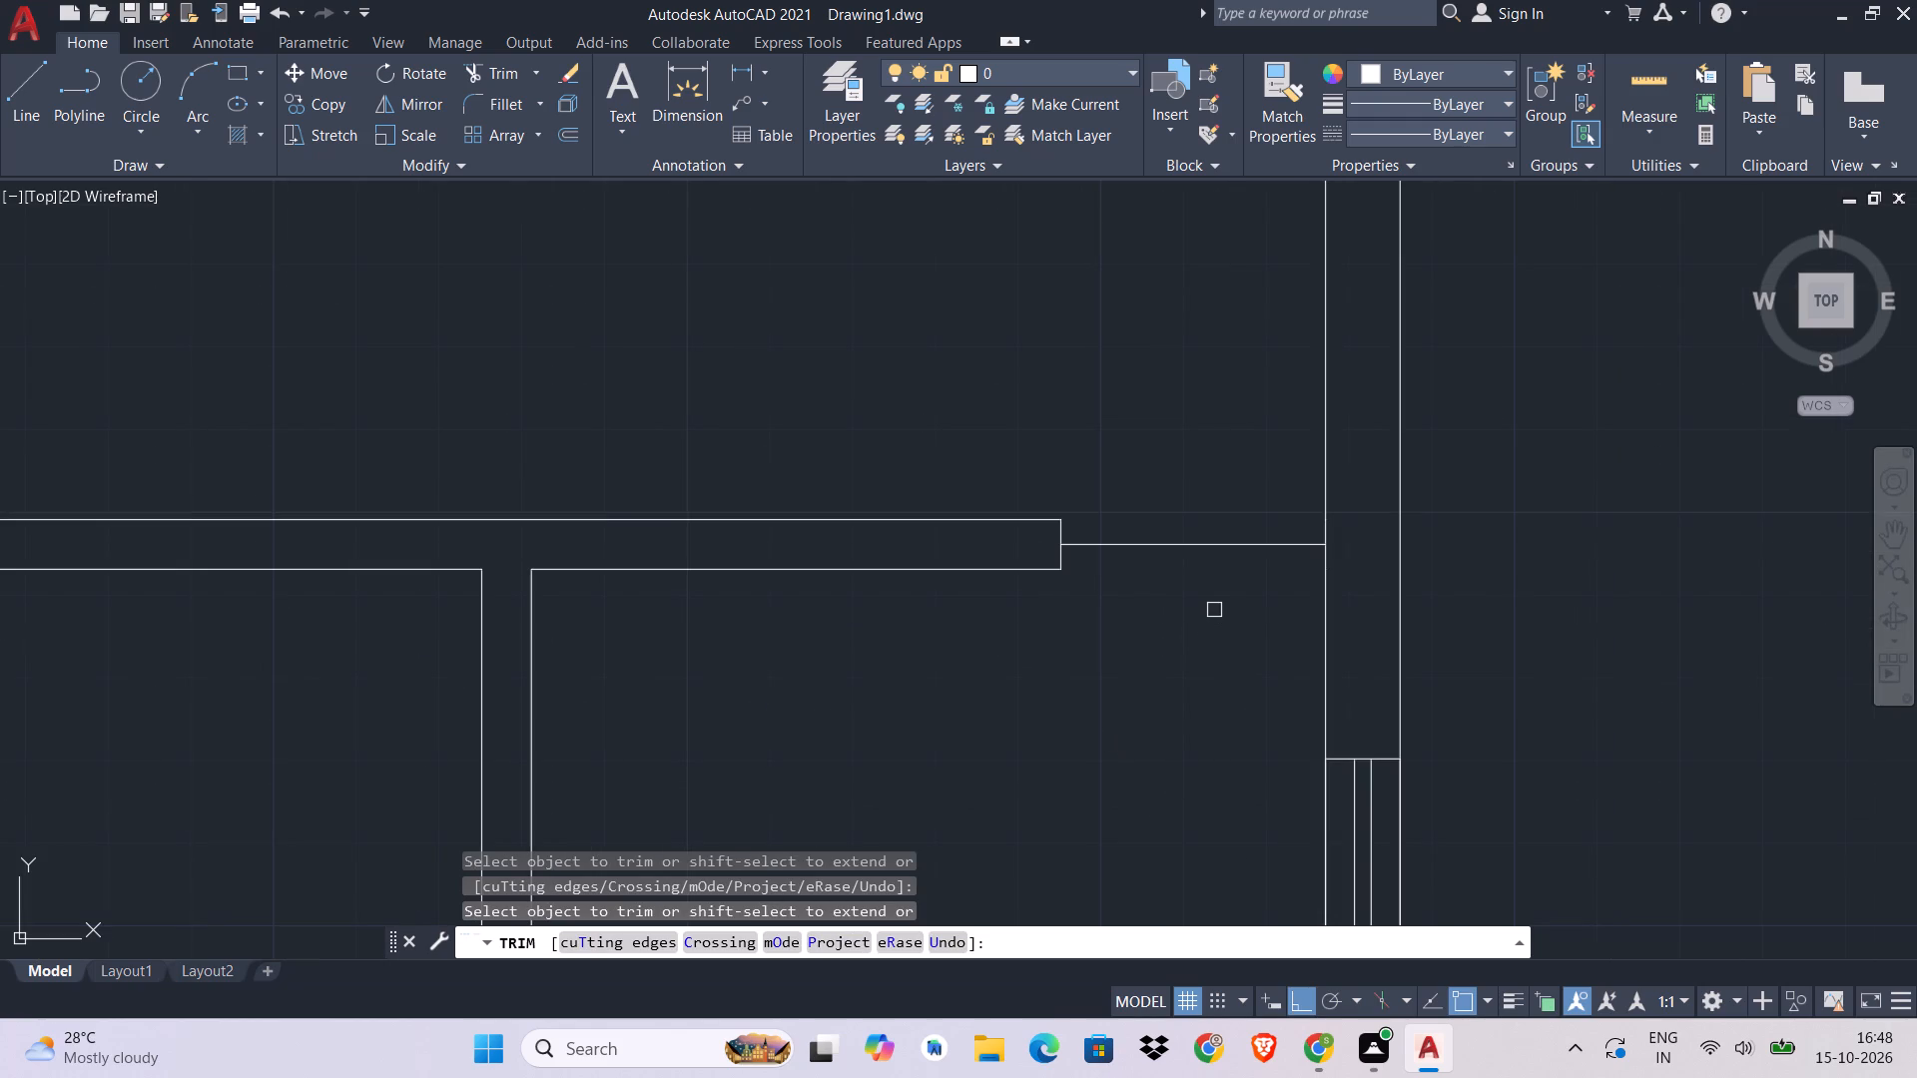
Draw the door leaf from the opening line's east end: 2'6" south, 2" west, and back north to the opening line.
{"action": "scroll", "coordinate": [1217, 608], "scroll_direction": "down", "scroll_amount": 1}
{"action": "middle_click_drag", "start_coordinate": [1217, 608], "coordinate": [1215, 419]}
{"action": "type", "text": "L"}
{"action": "key", "text": "space"}
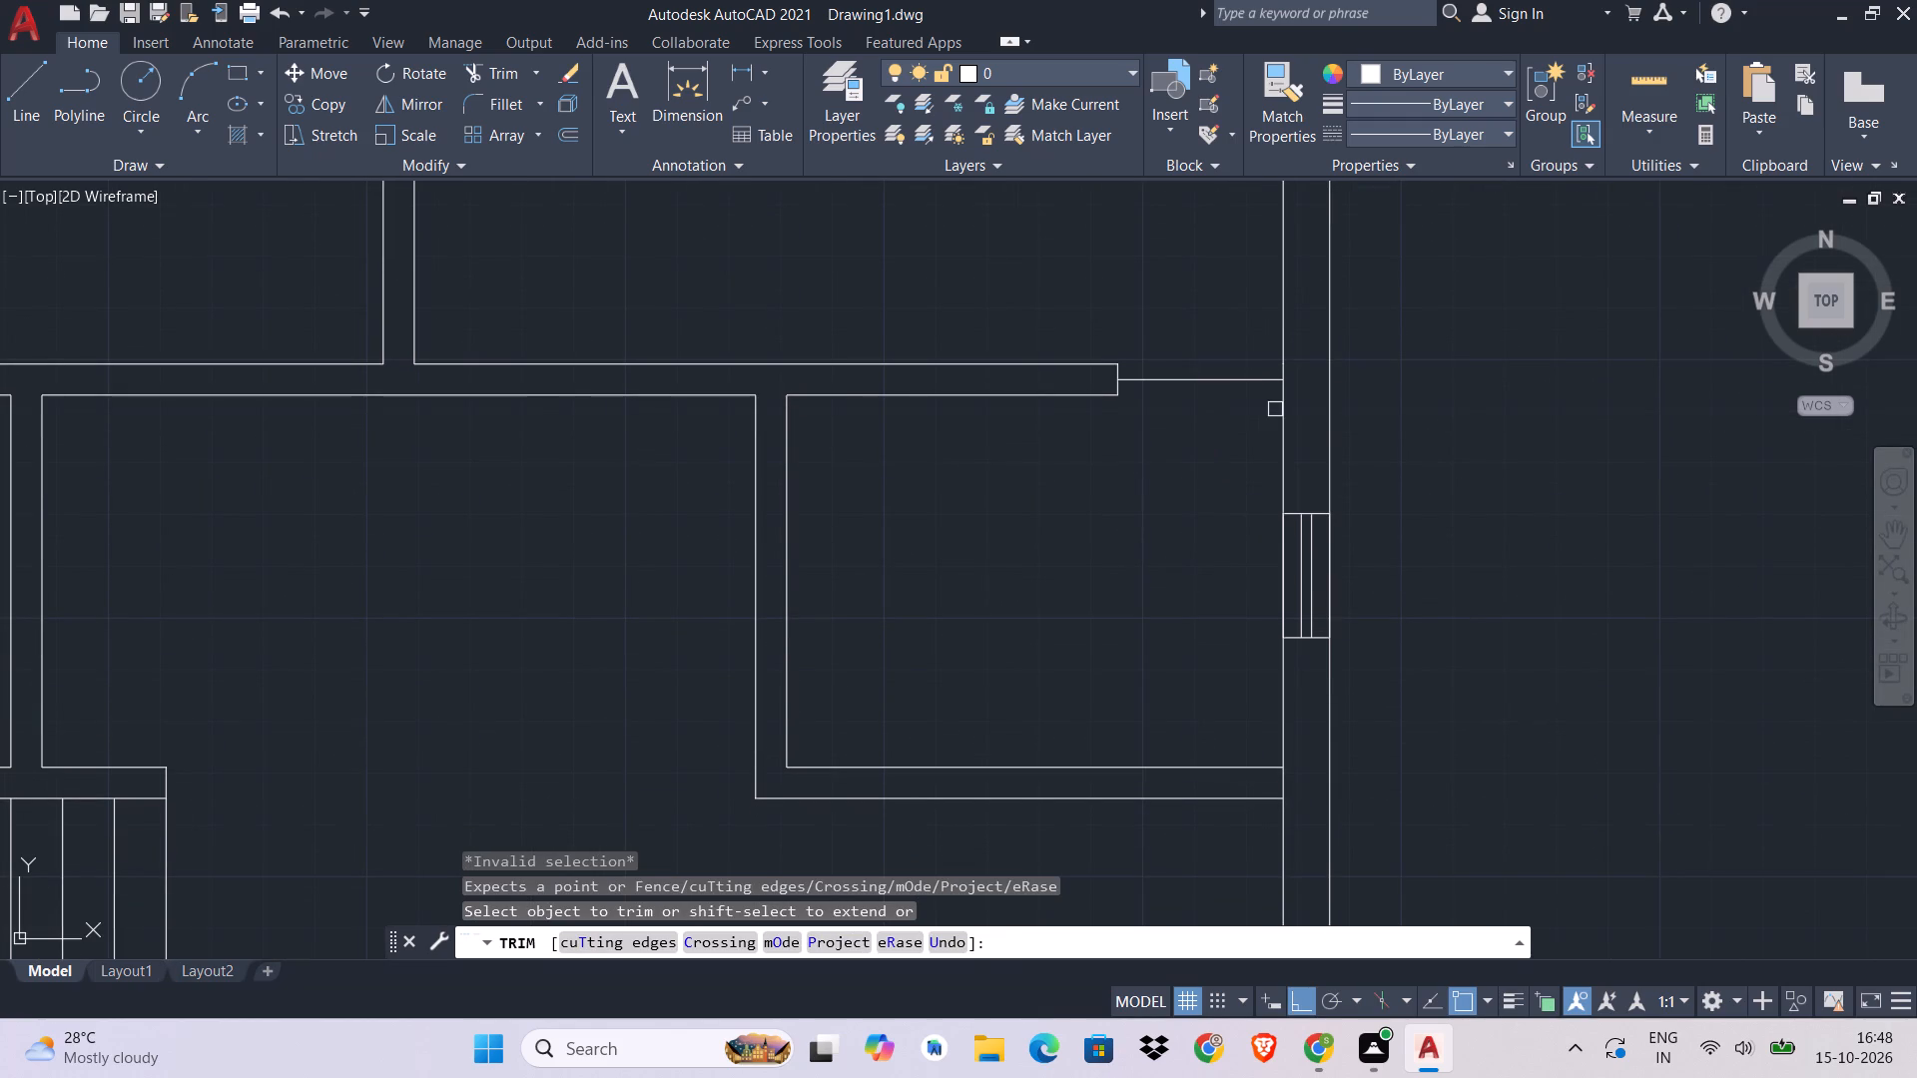
{"action": "key", "text": "Escape"}
{"action": "scroll", "coordinate": [1259, 415], "scroll_direction": "up", "scroll_amount": 1}
{"action": "type", "text": "L"}
{"action": "key", "text": "space"}
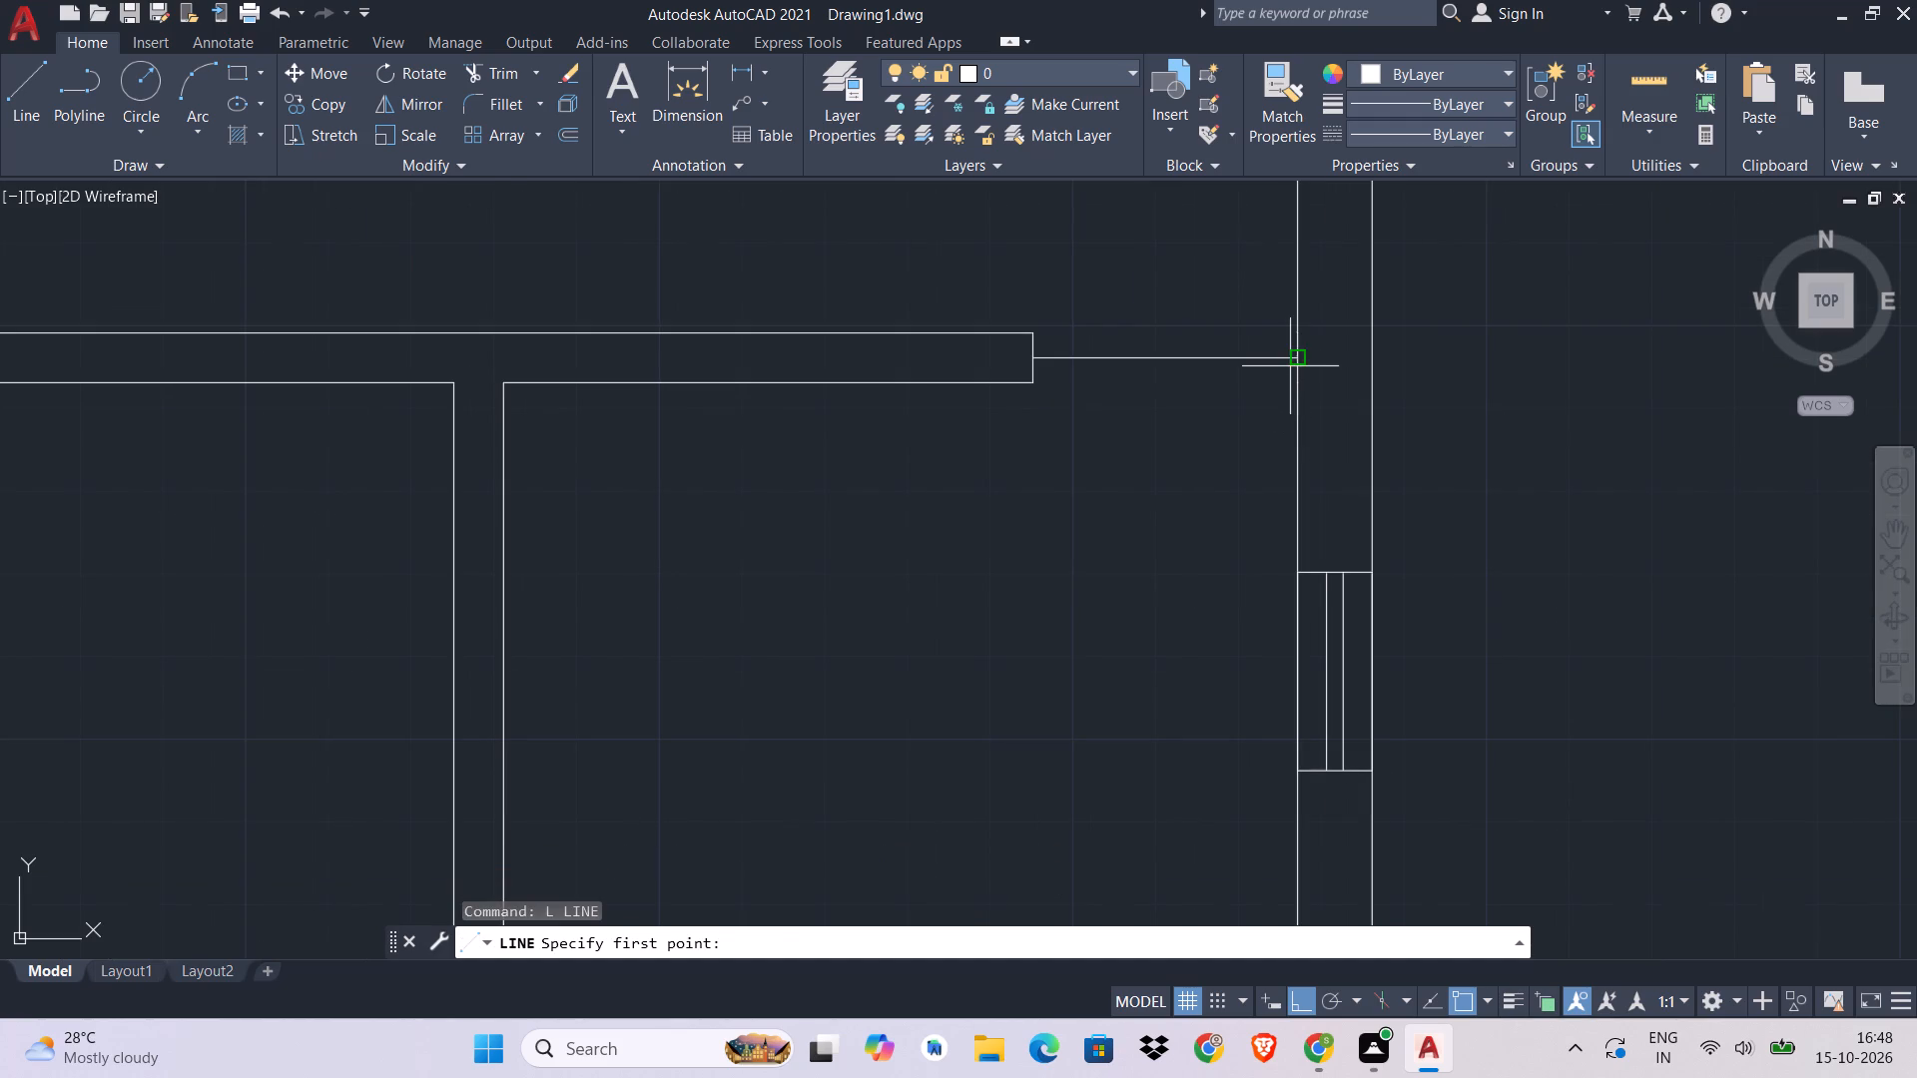
{"action": "left_click", "coordinate": [1300, 361]}
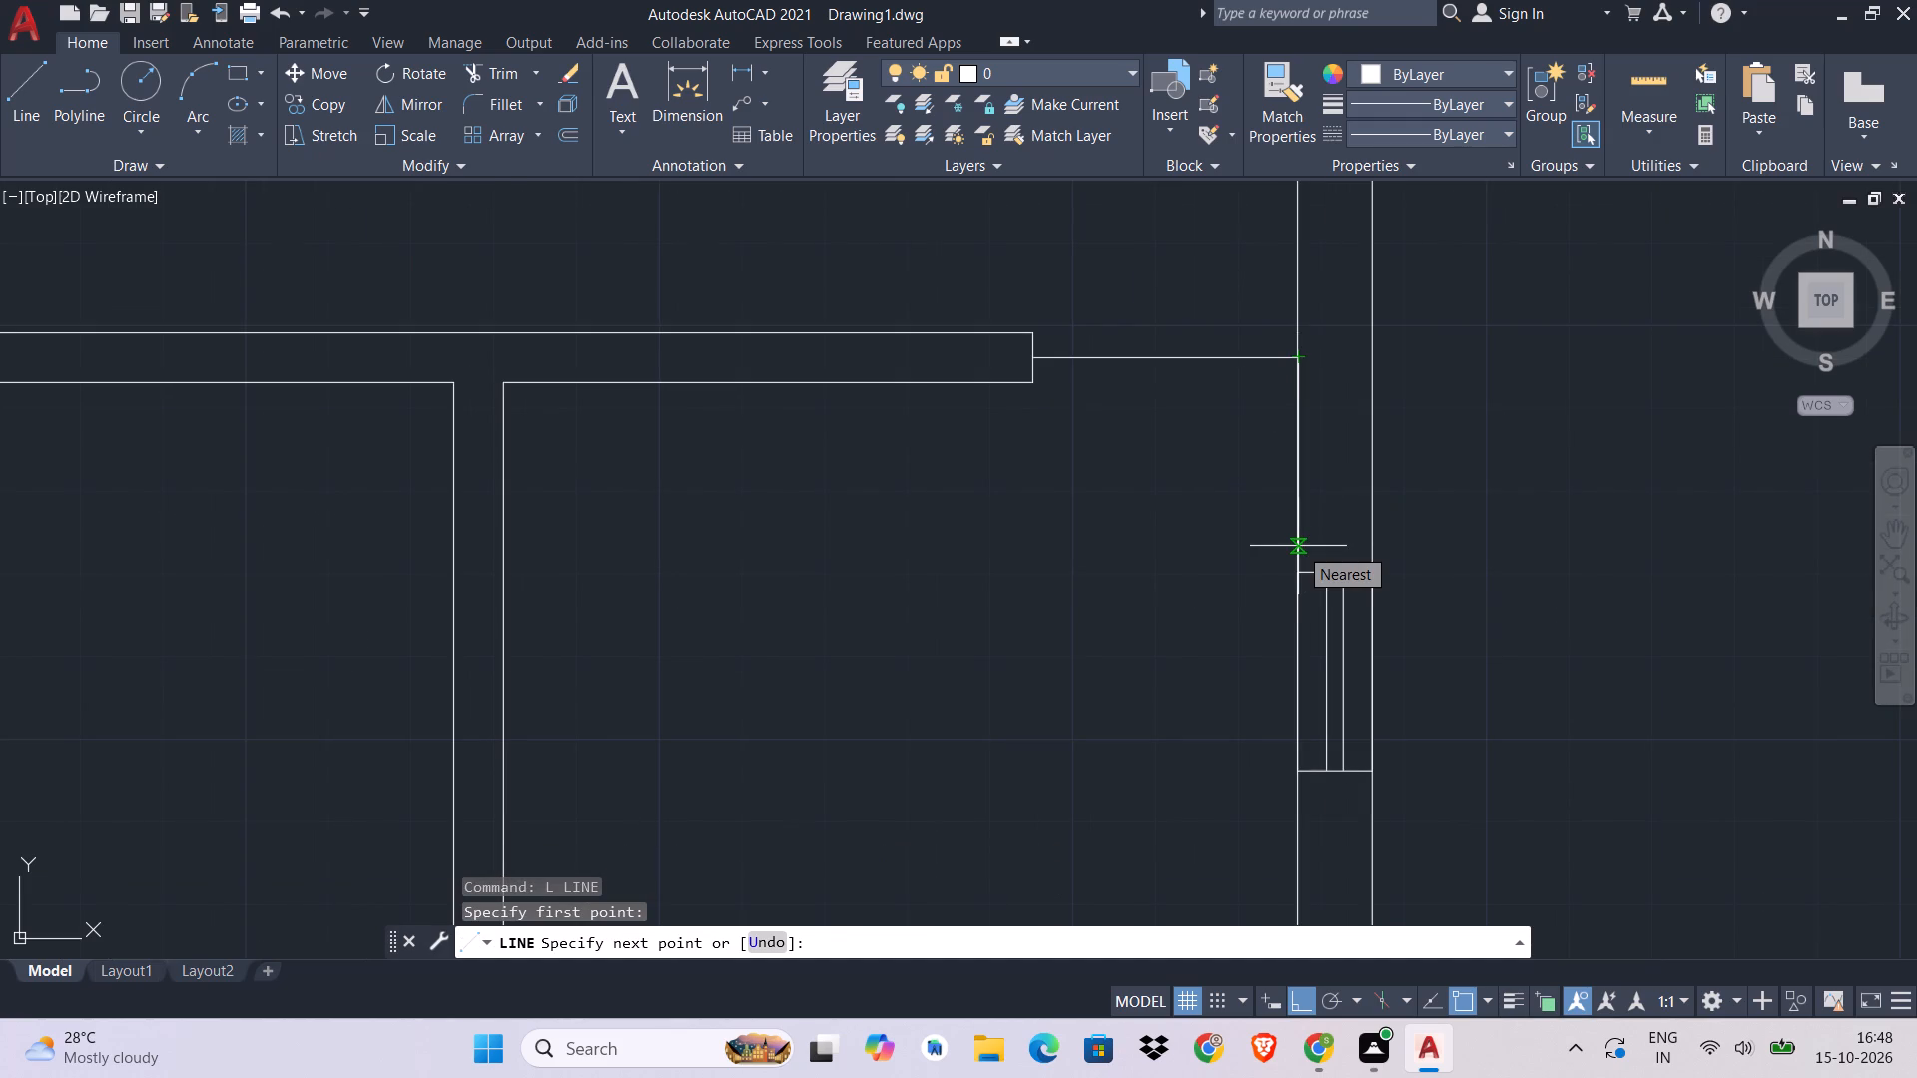
{"action": "type", "text": "2'6"}
{"action": "key", "text": "Return"}
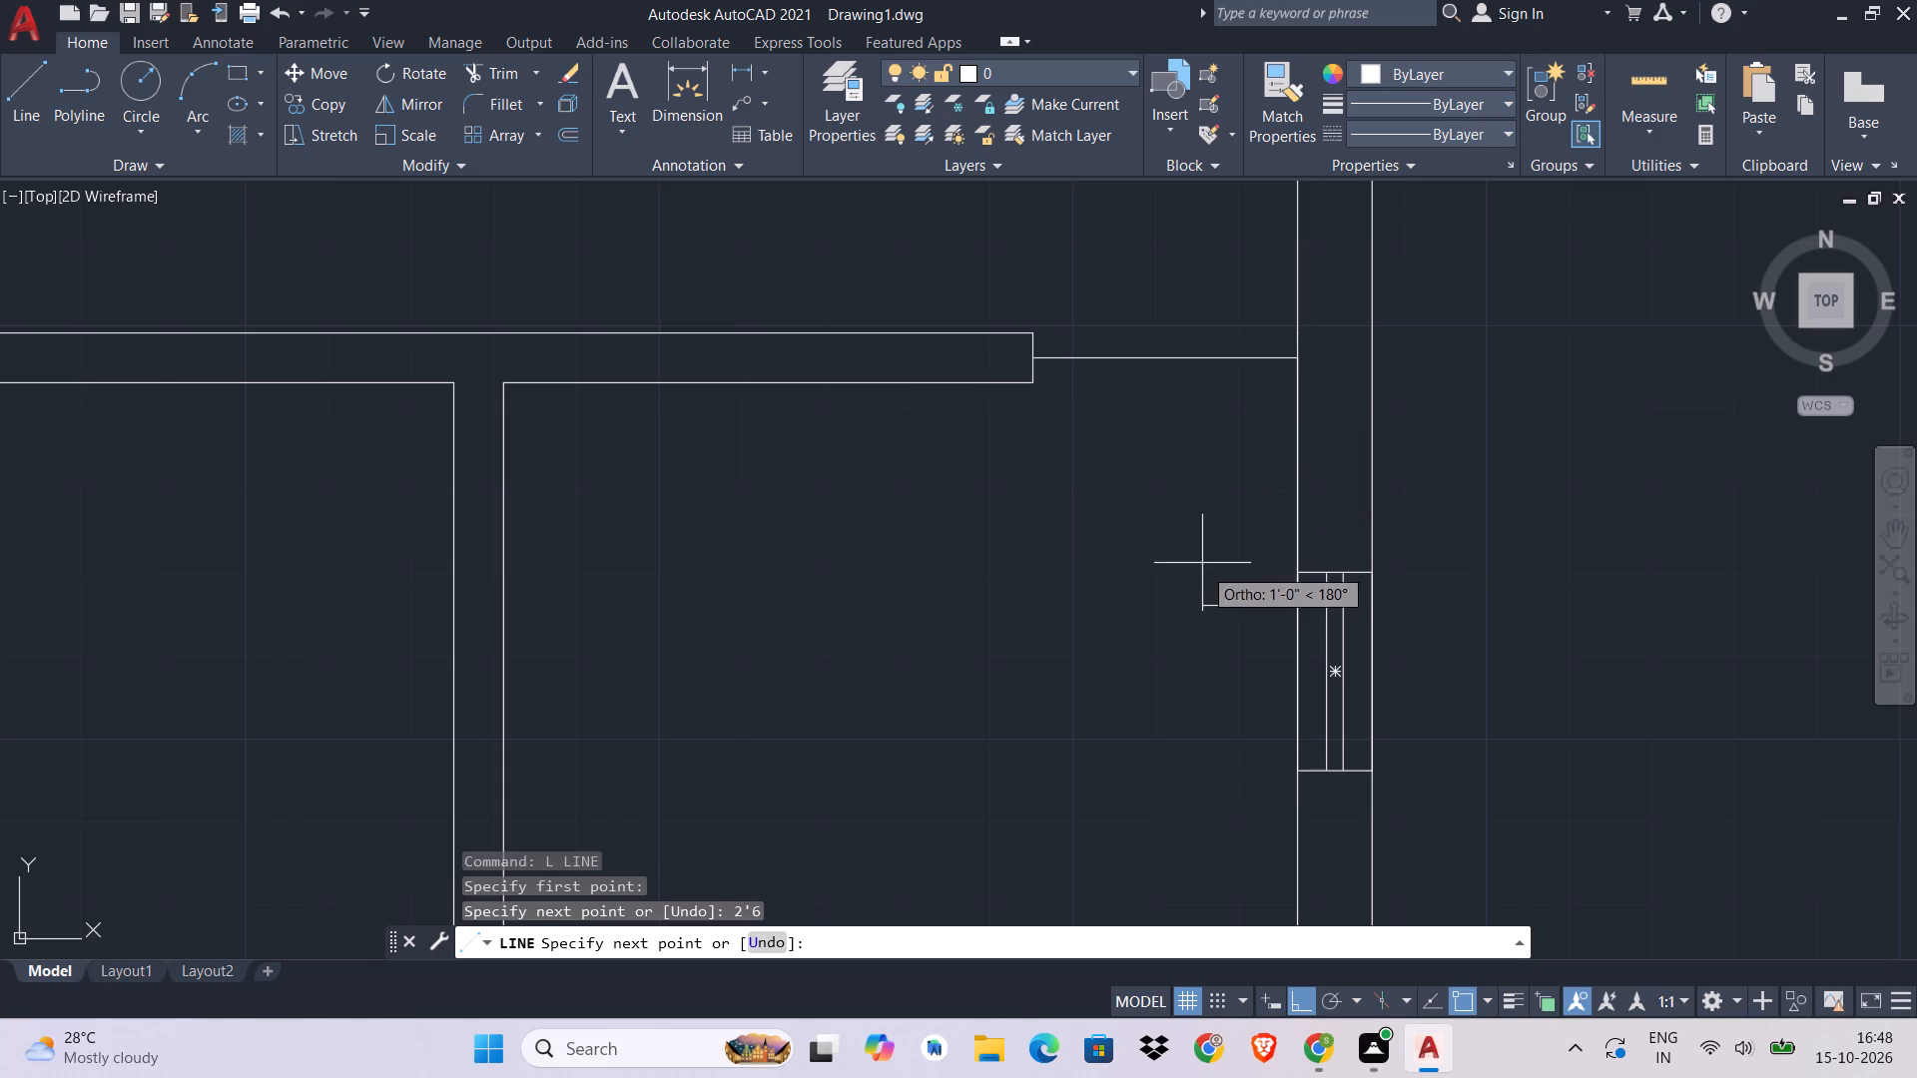
{"action": "type", "text": "2"}
{"action": "key", "text": "space"}
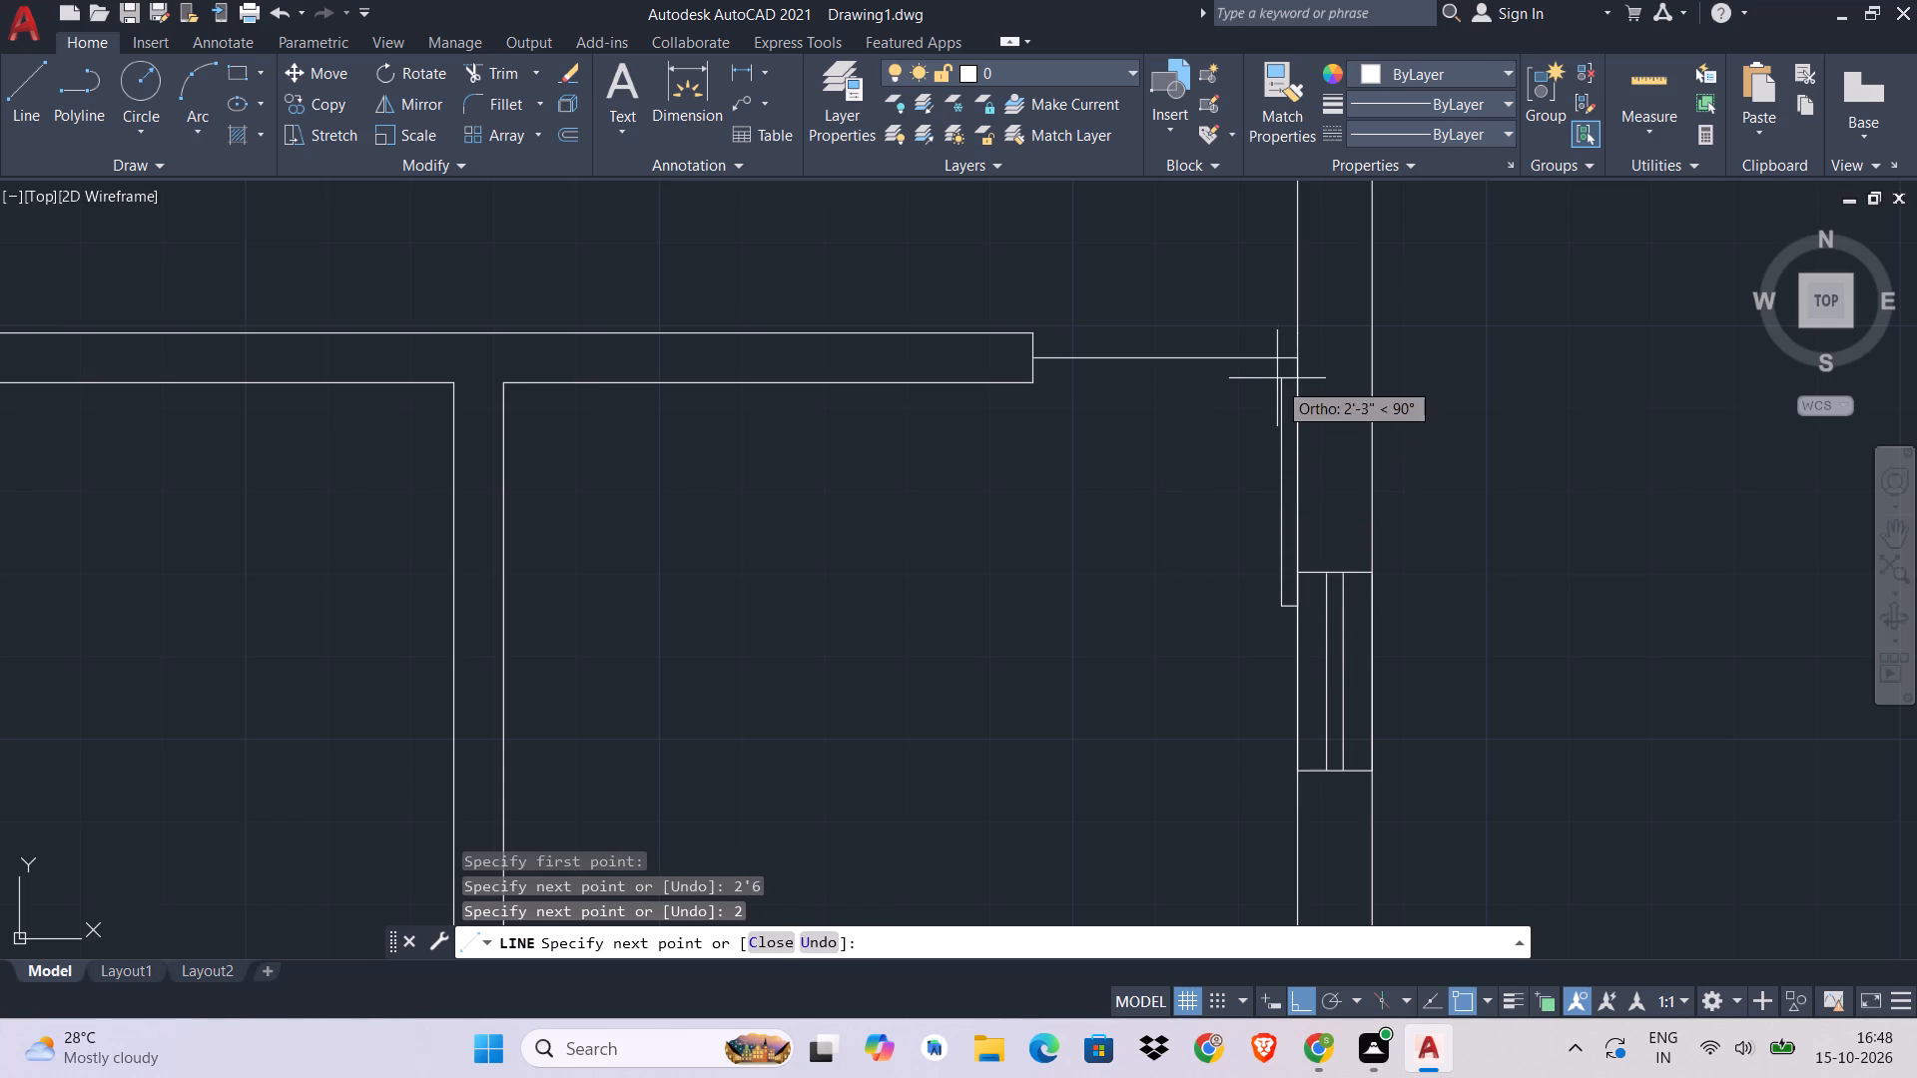
{"action": "left_click", "coordinate": [1277, 364]}
{"action": "key", "text": "Escape"}
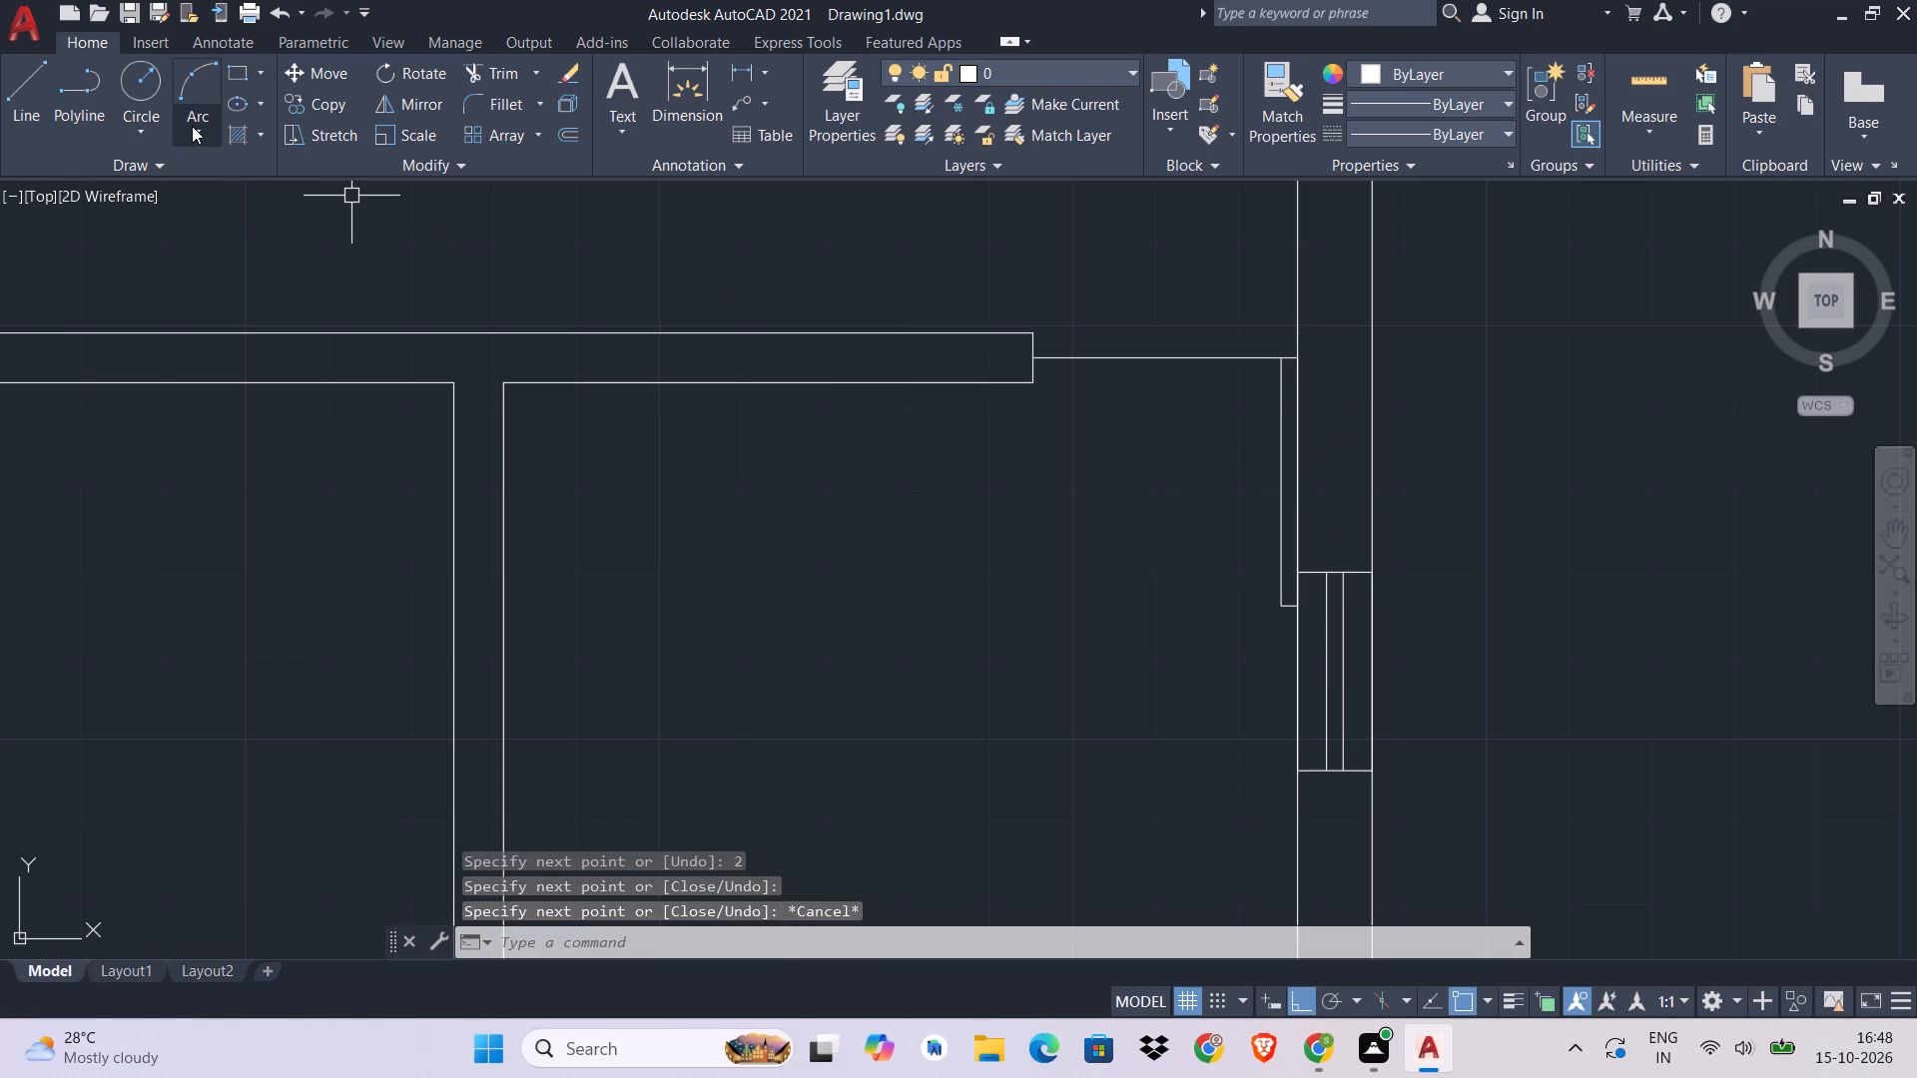
Draw the door swing with a Start, End, Direction arc from the west jamb's midpoint to the leaf's free corner, starting southward.
{"action": "left_click", "coordinate": [192, 126]}
{"action": "left_click", "coordinate": [307, 447]}
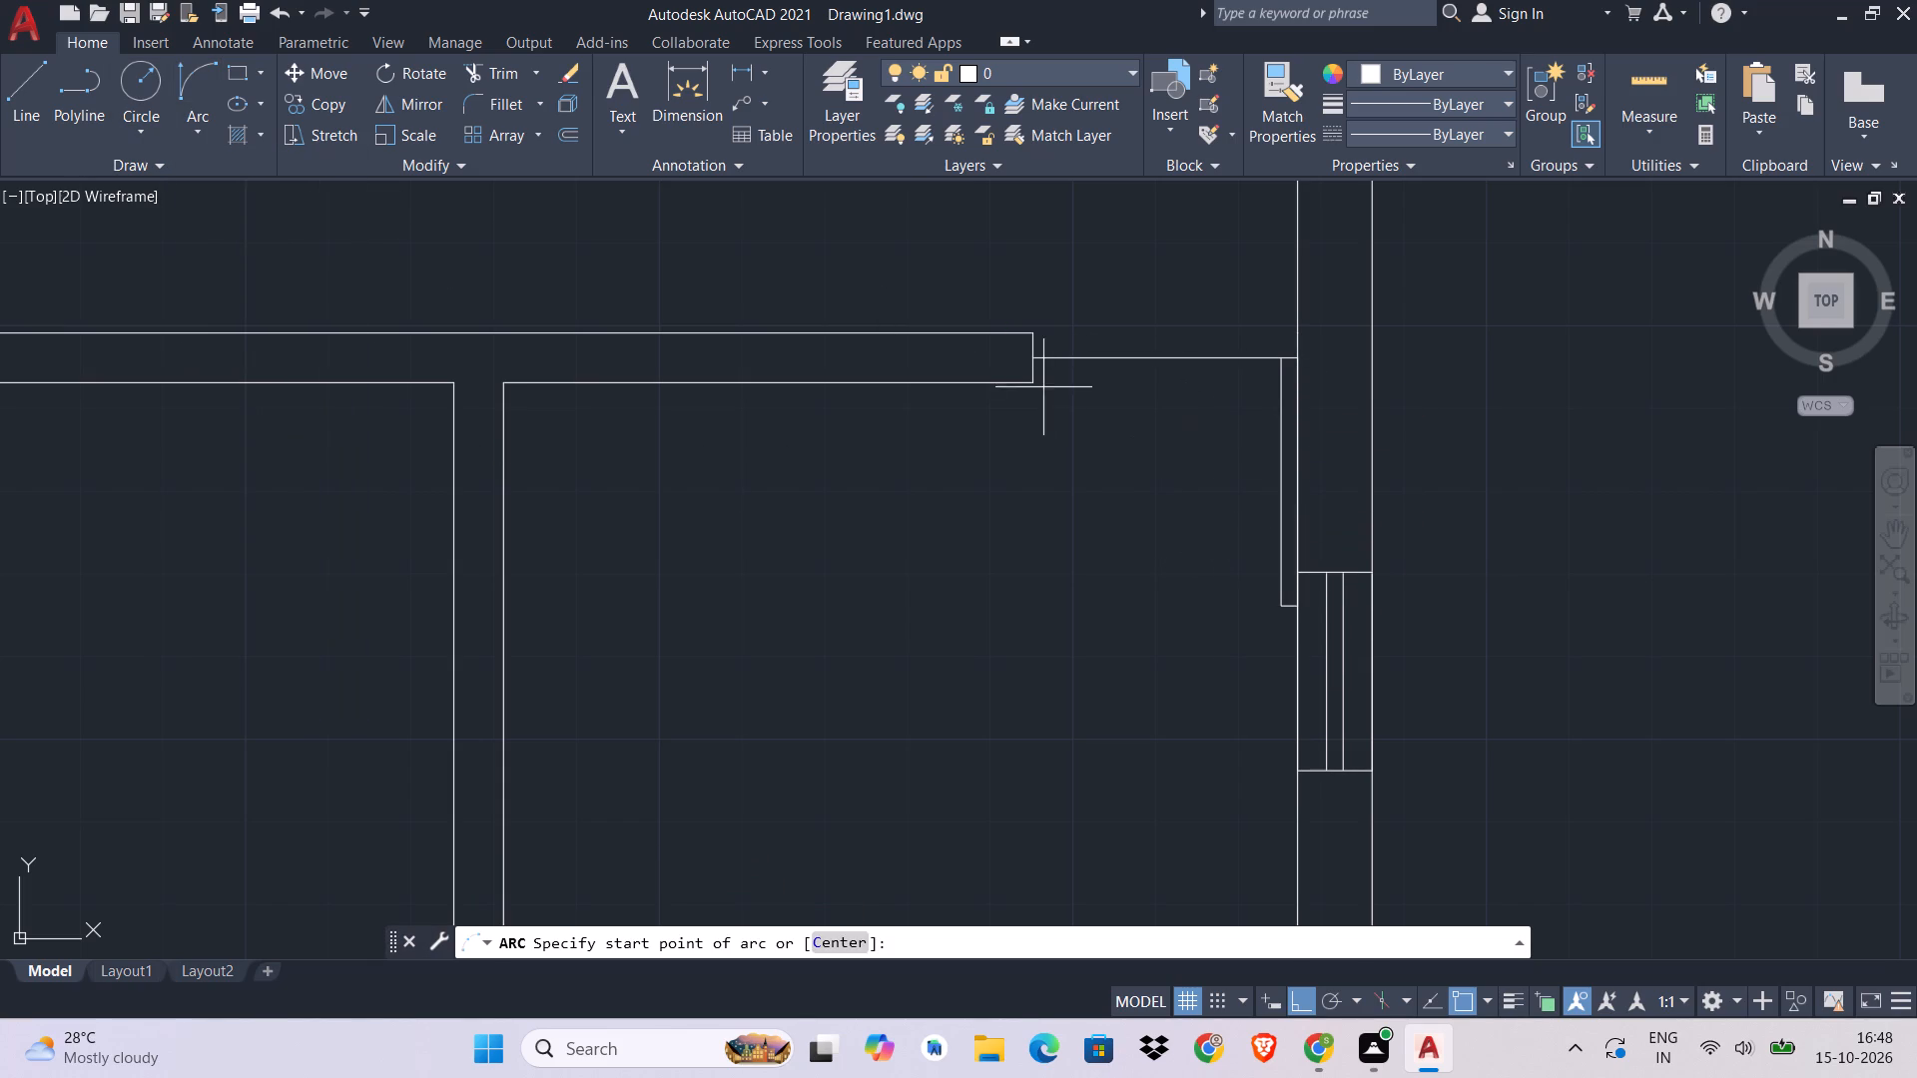
{"action": "left_click", "coordinate": [1036, 362]}
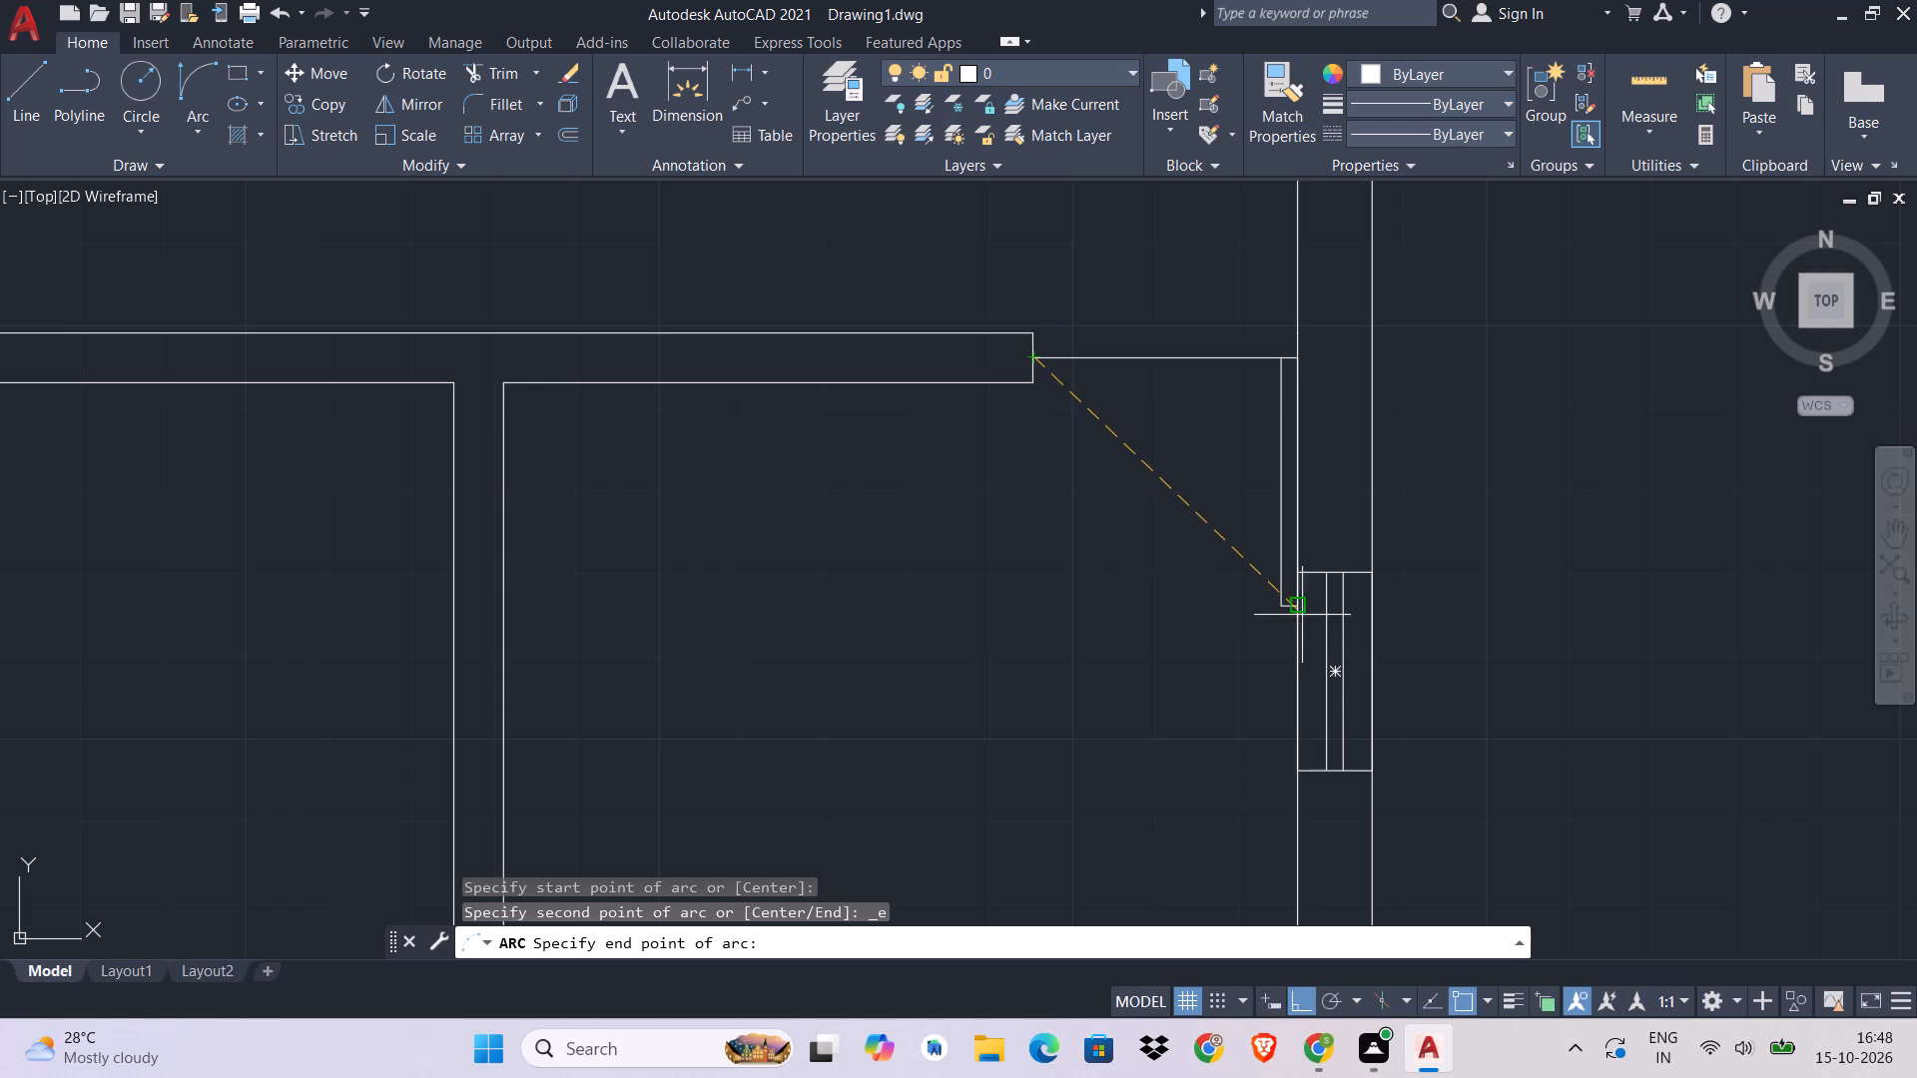
{"action": "left_click", "coordinate": [1275, 604]}
{"action": "left_click", "coordinate": [1098, 675]}
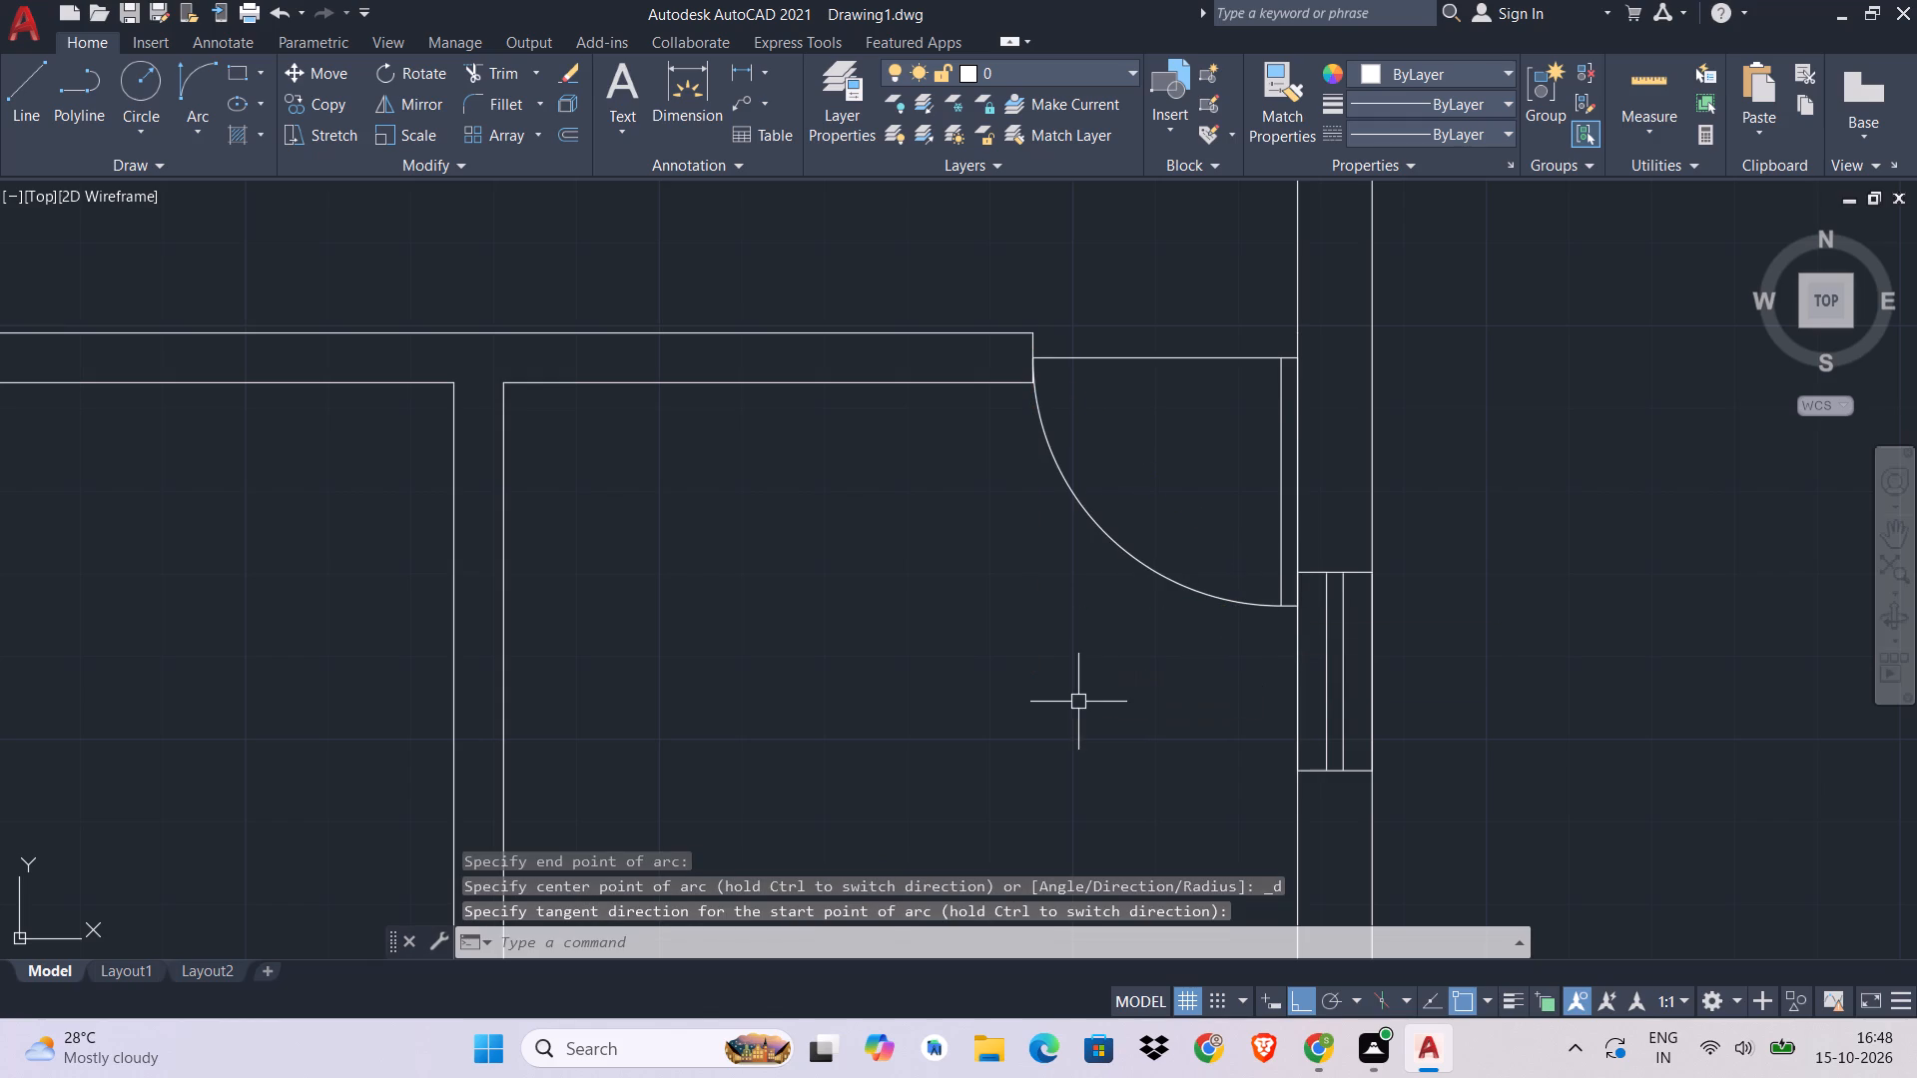
{"action": "key", "text": "Escape"}
{"action": "key", "text": "Escape"}
Draw a jamb line from the northeast room's inner southwest corner straight south across the horizontal partition.
{"action": "middle_click_drag", "start_coordinate": [1110, 651], "coordinate": [1127, 580]}
{"action": "scroll", "coordinate": [1127, 572], "scroll_direction": "down", "scroll_amount": 2}
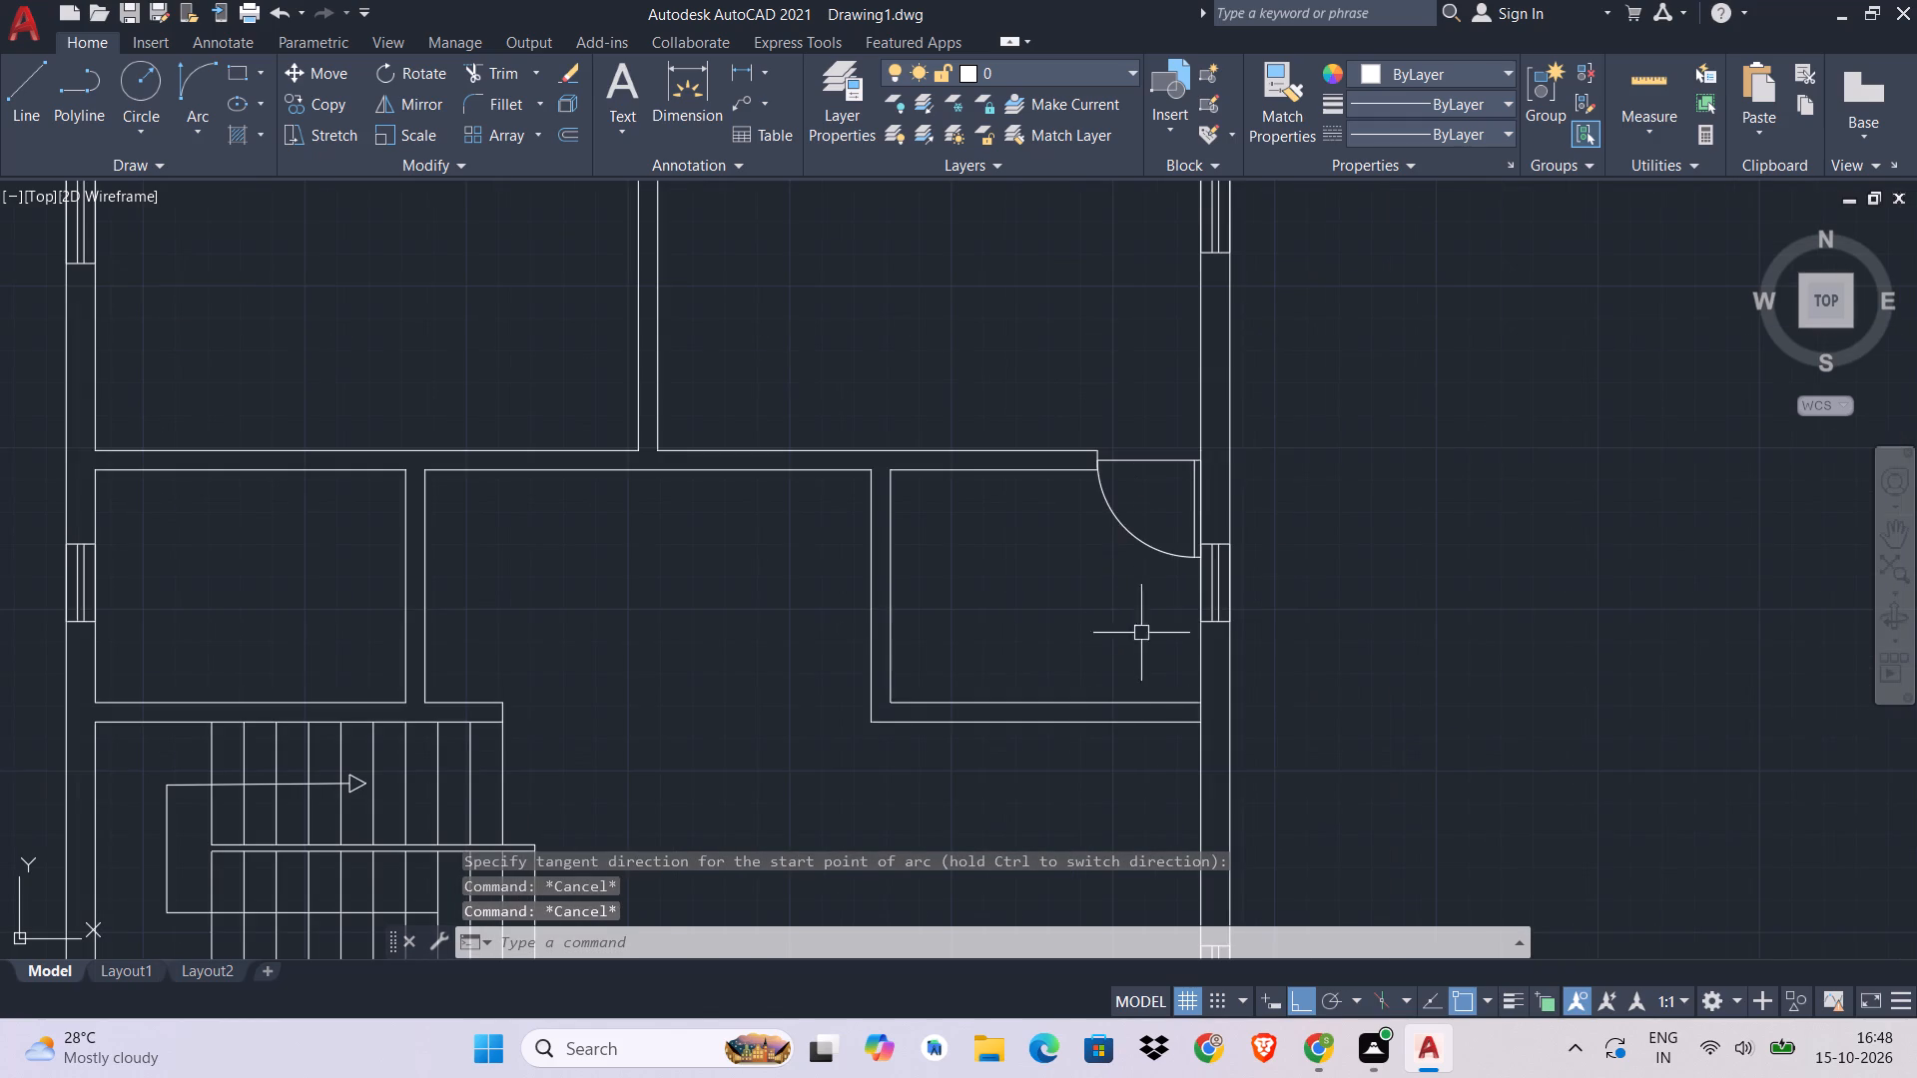
{"action": "middle_click_drag", "start_coordinate": [1139, 695], "coordinate": [1162, 525]}
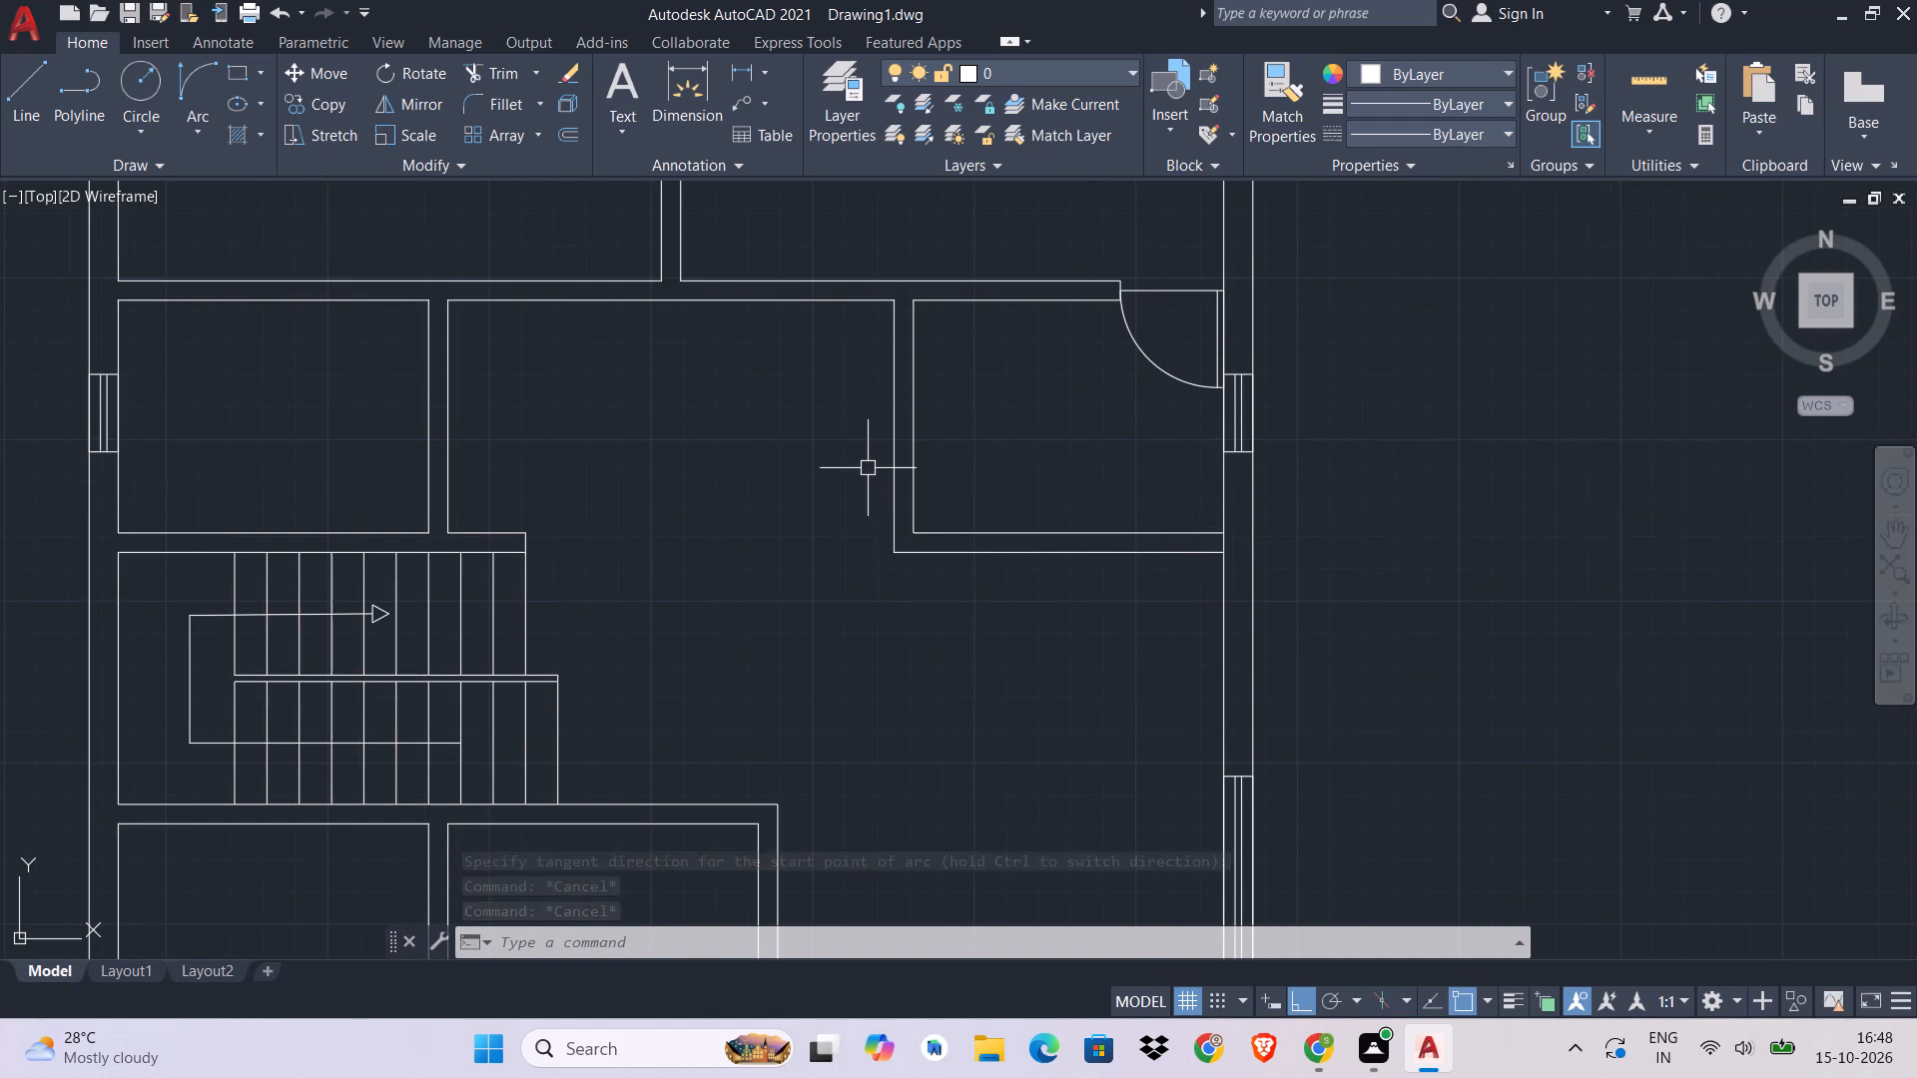
{"action": "middle_click_drag", "start_coordinate": [868, 468], "coordinate": [1077, 613]}
{"action": "scroll", "coordinate": [862, 387], "scroll_direction": "up", "scroll_amount": 3}
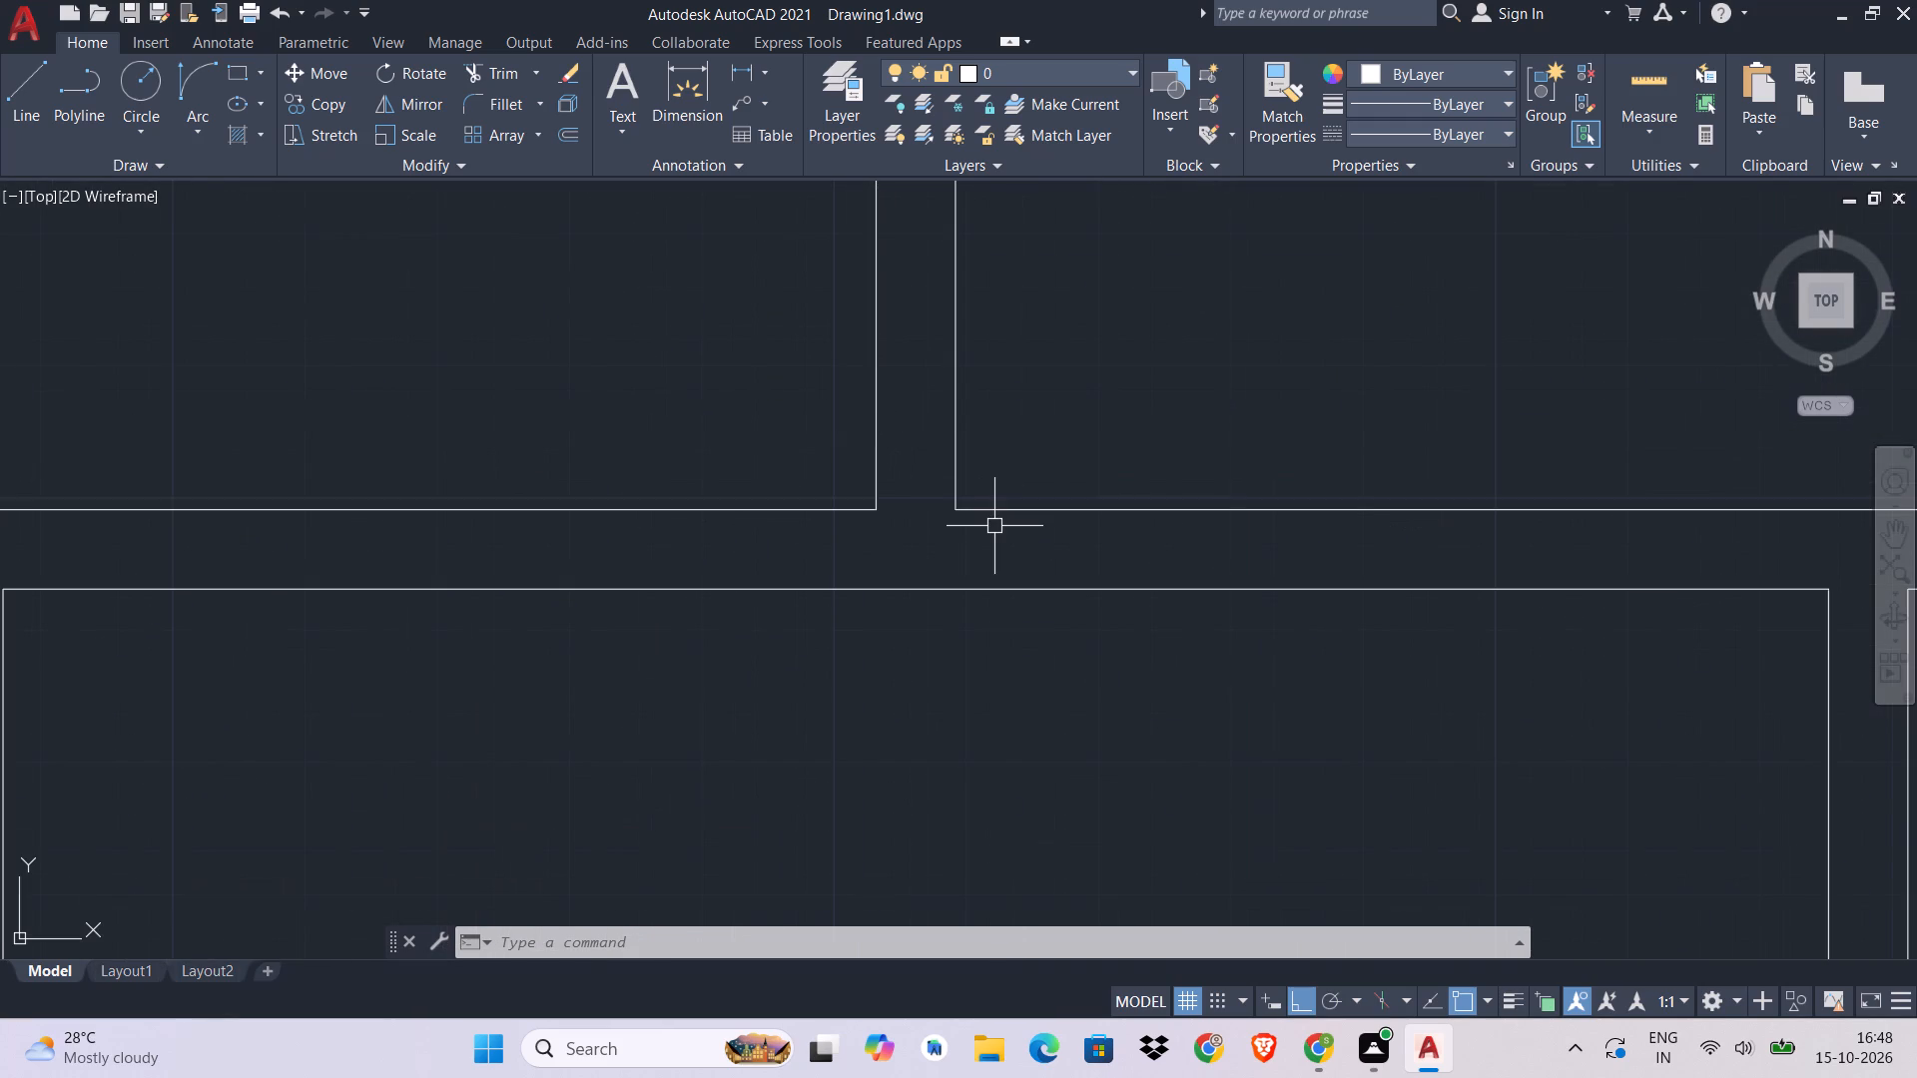
{"action": "key", "text": "l"}
{"action": "key", "text": "space"}
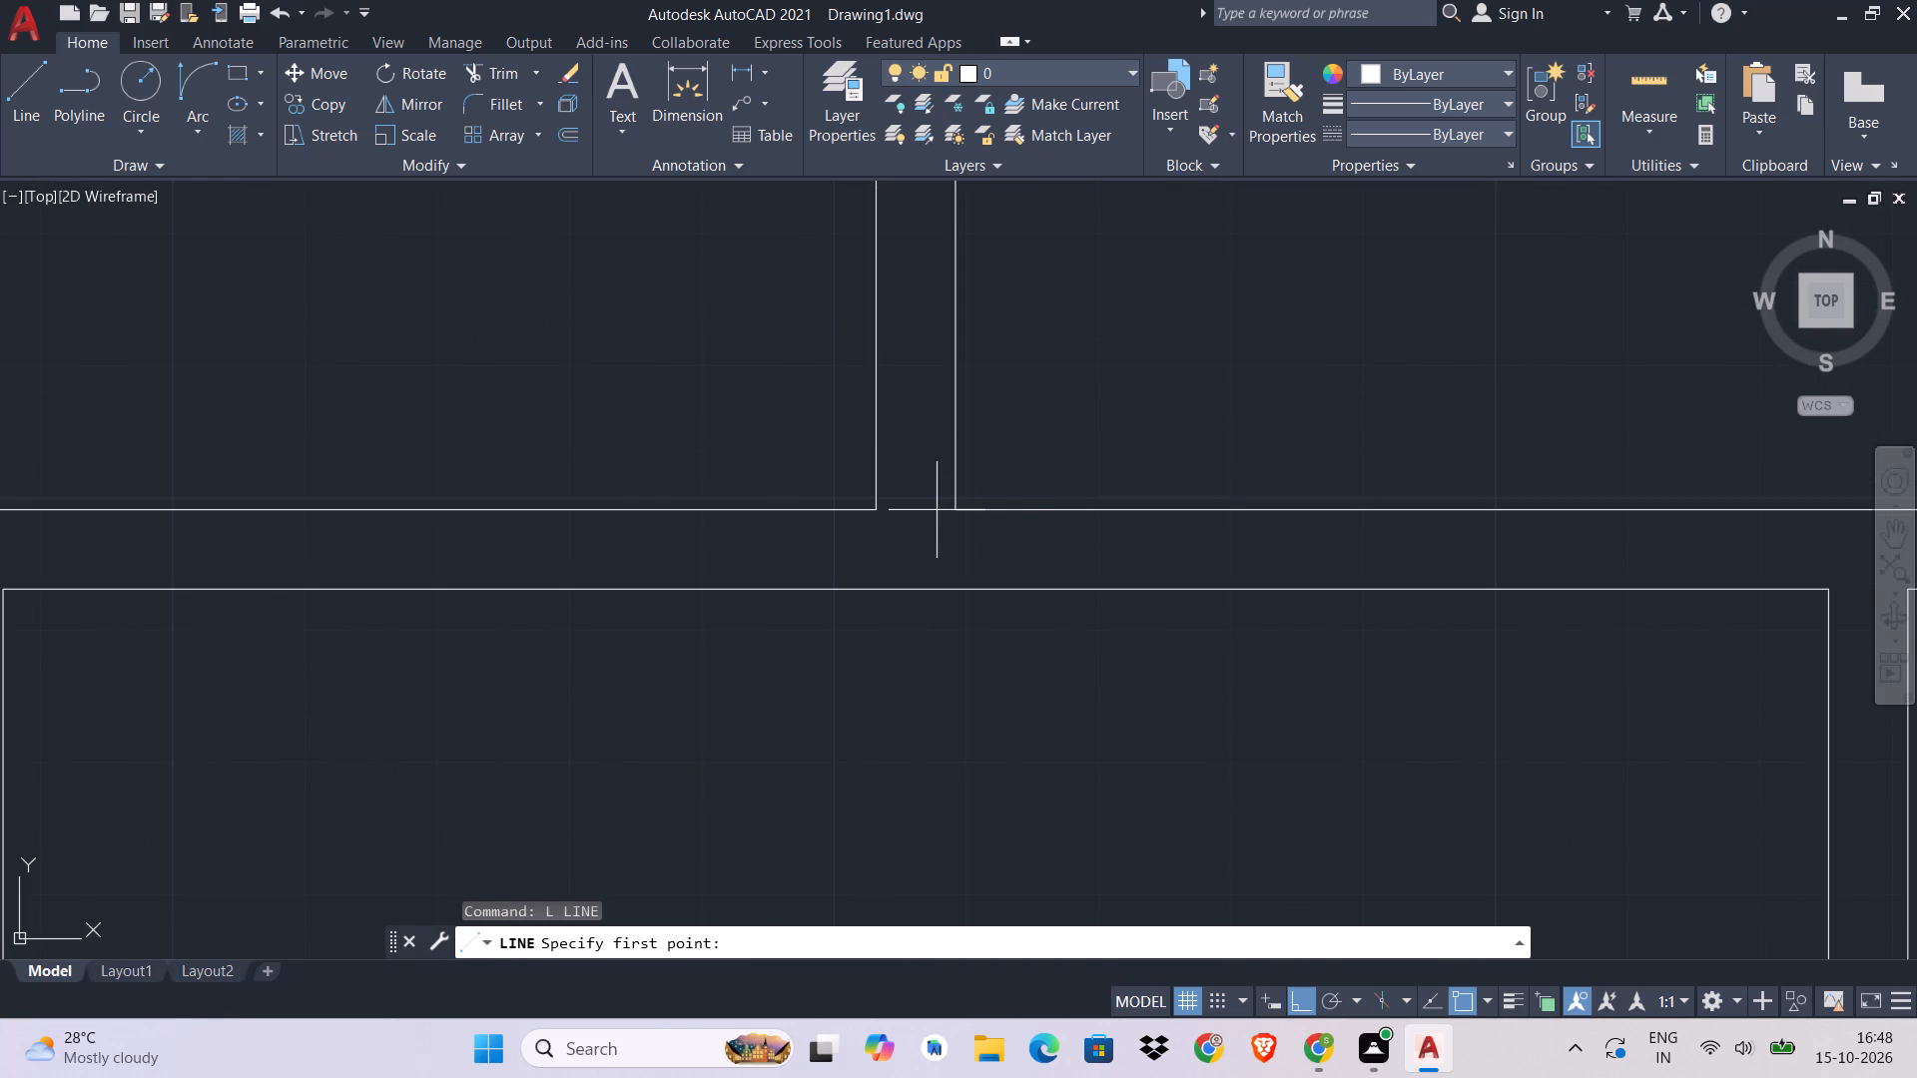
{"action": "left_click", "coordinate": [951, 510]}
{"action": "left_click", "coordinate": [955, 583]}
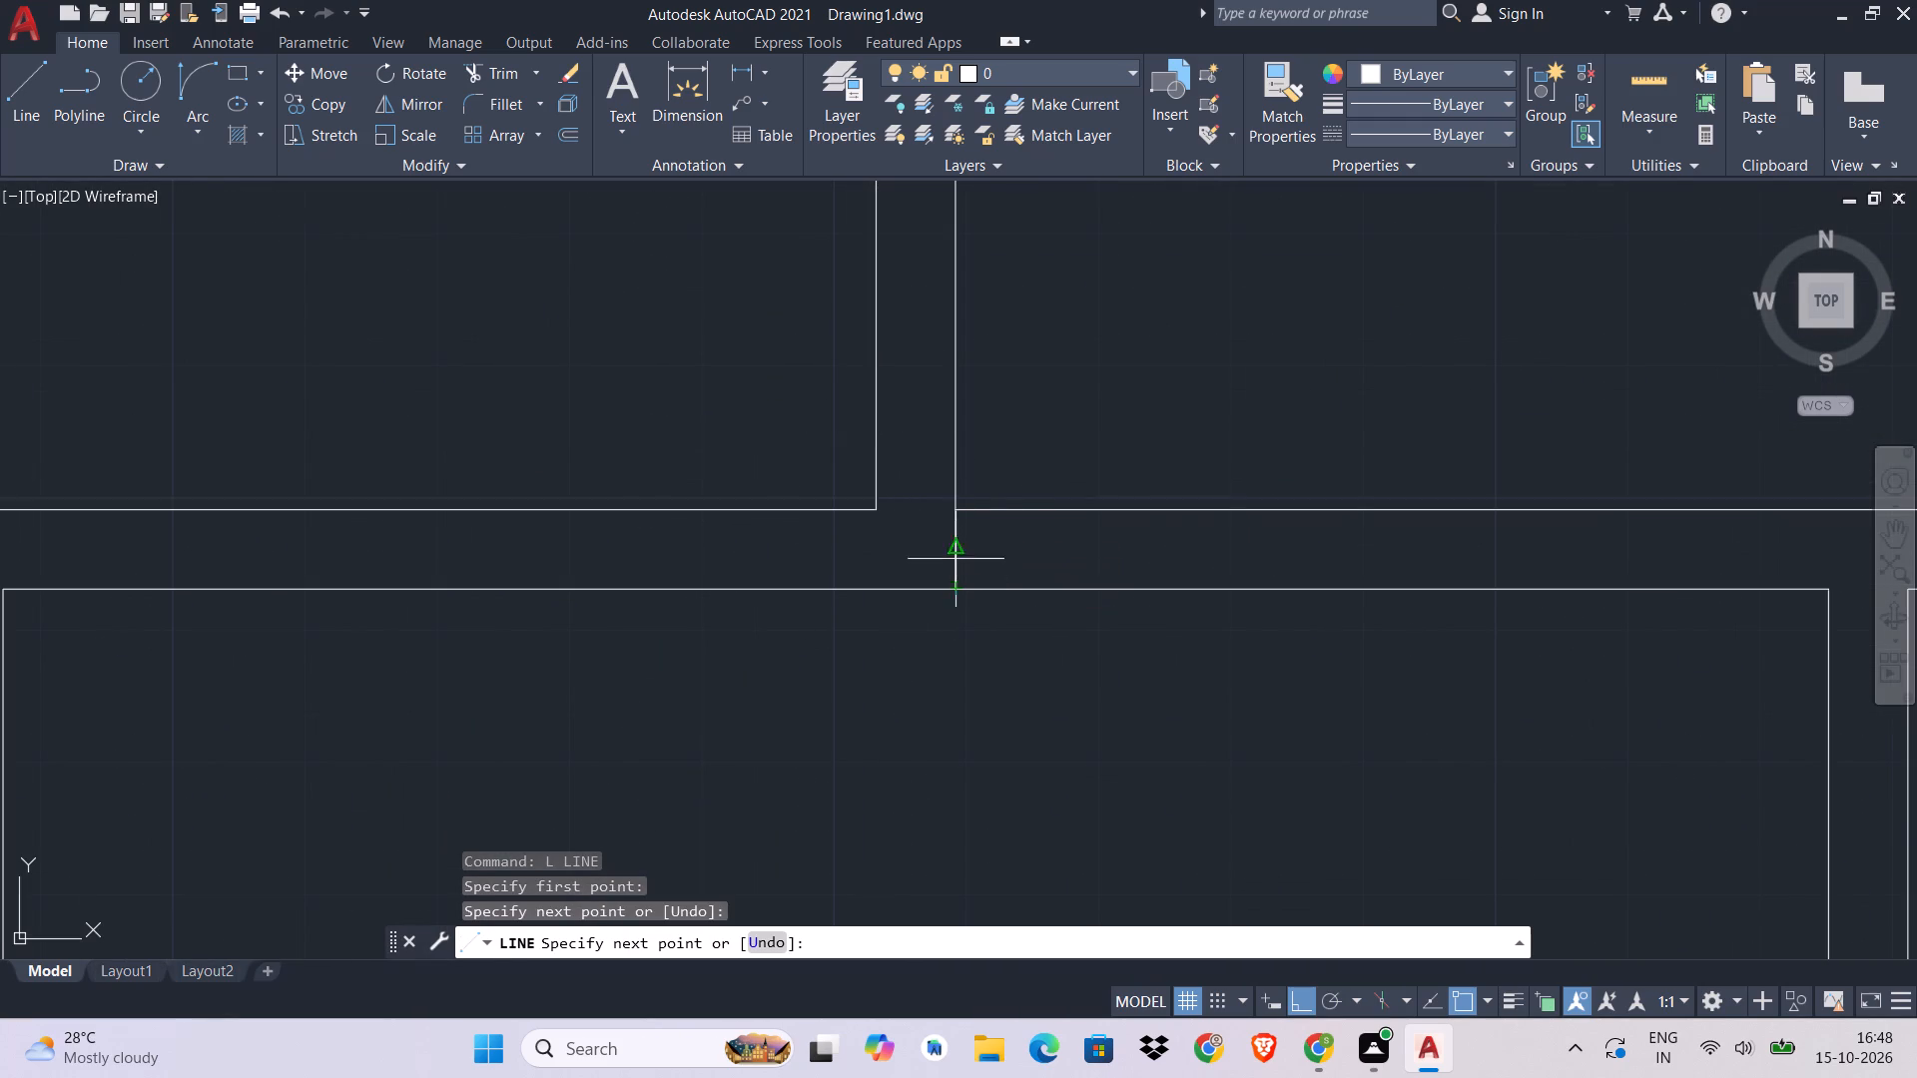
{"action": "key", "text": "Escape"}
From that jamb line's midpoint, draw a line 3'2" east and close its far end with a jamb across both partition faces.
{"action": "key", "text": "l"}
{"action": "key", "text": "space"}
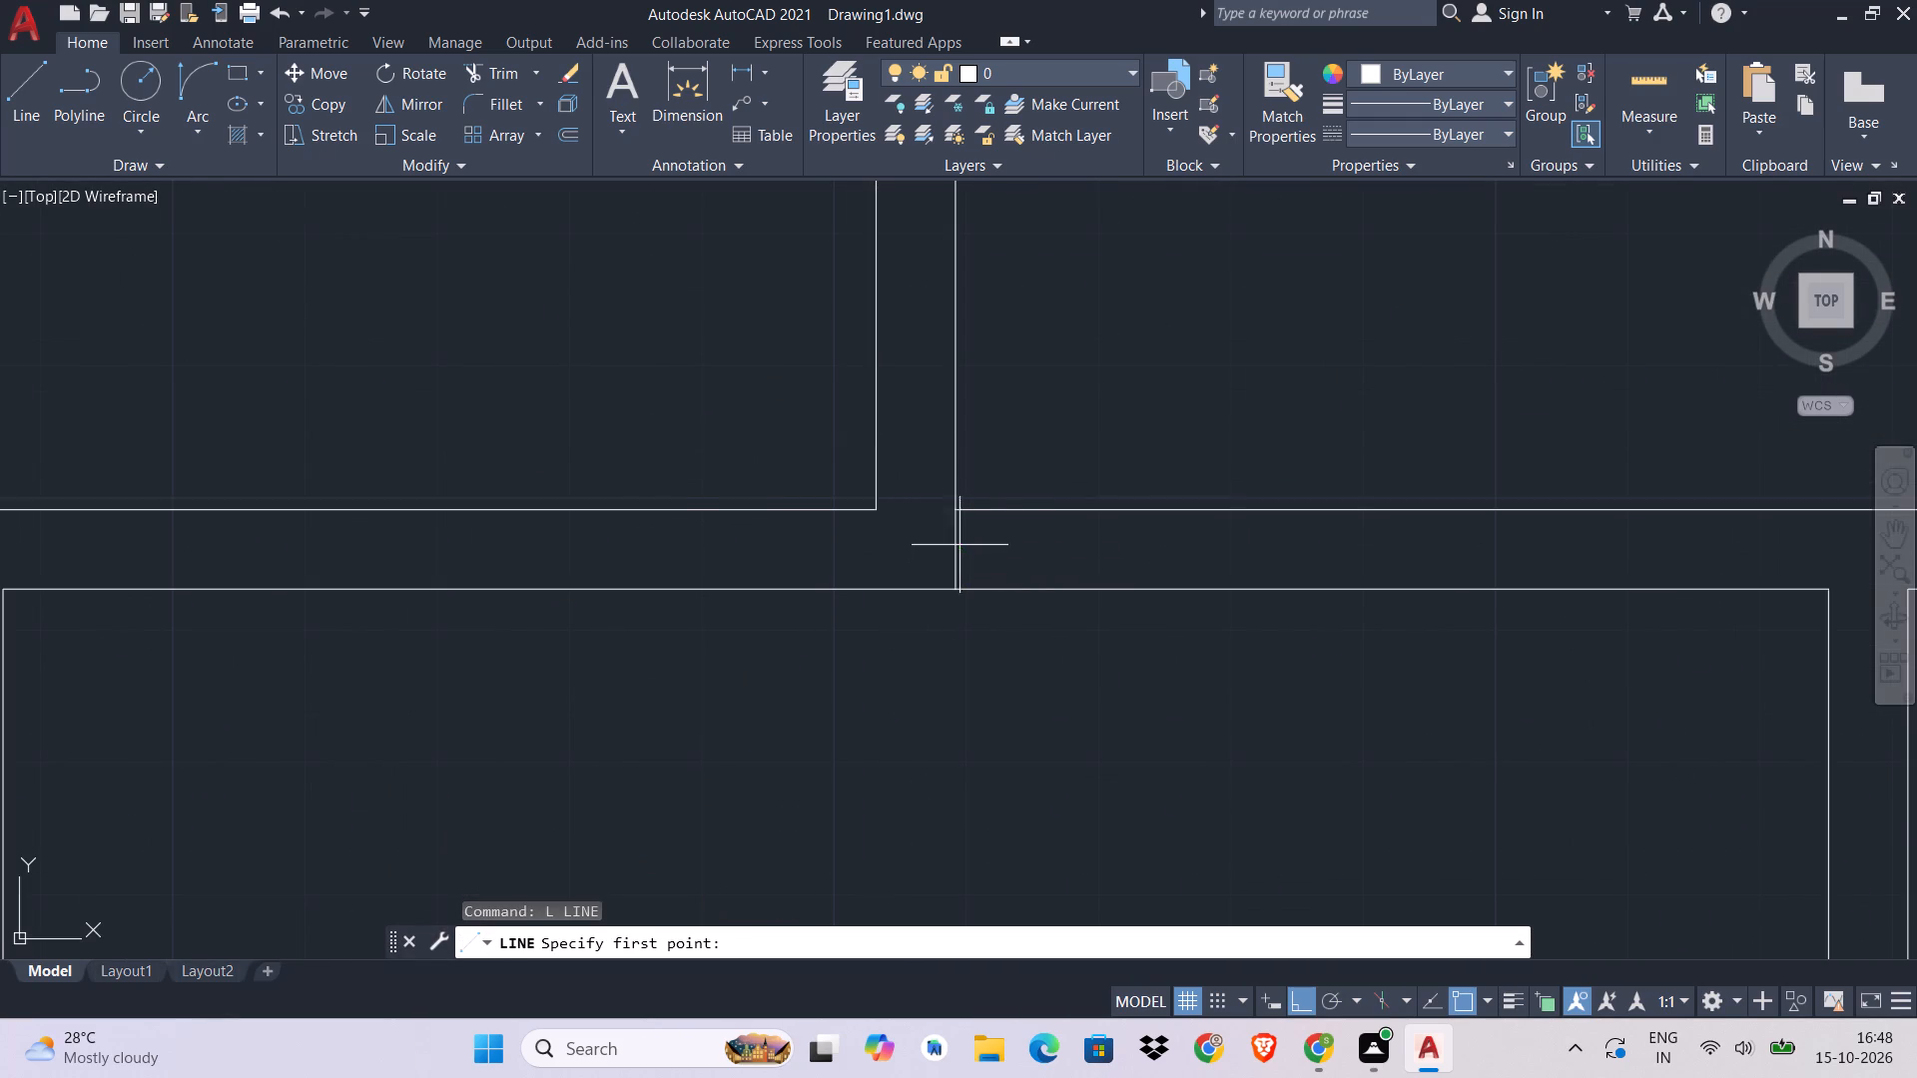
{"action": "left_click", "coordinate": [959, 552]}
{"action": "type", "text": "3'2"}
{"action": "key", "text": "Return"}
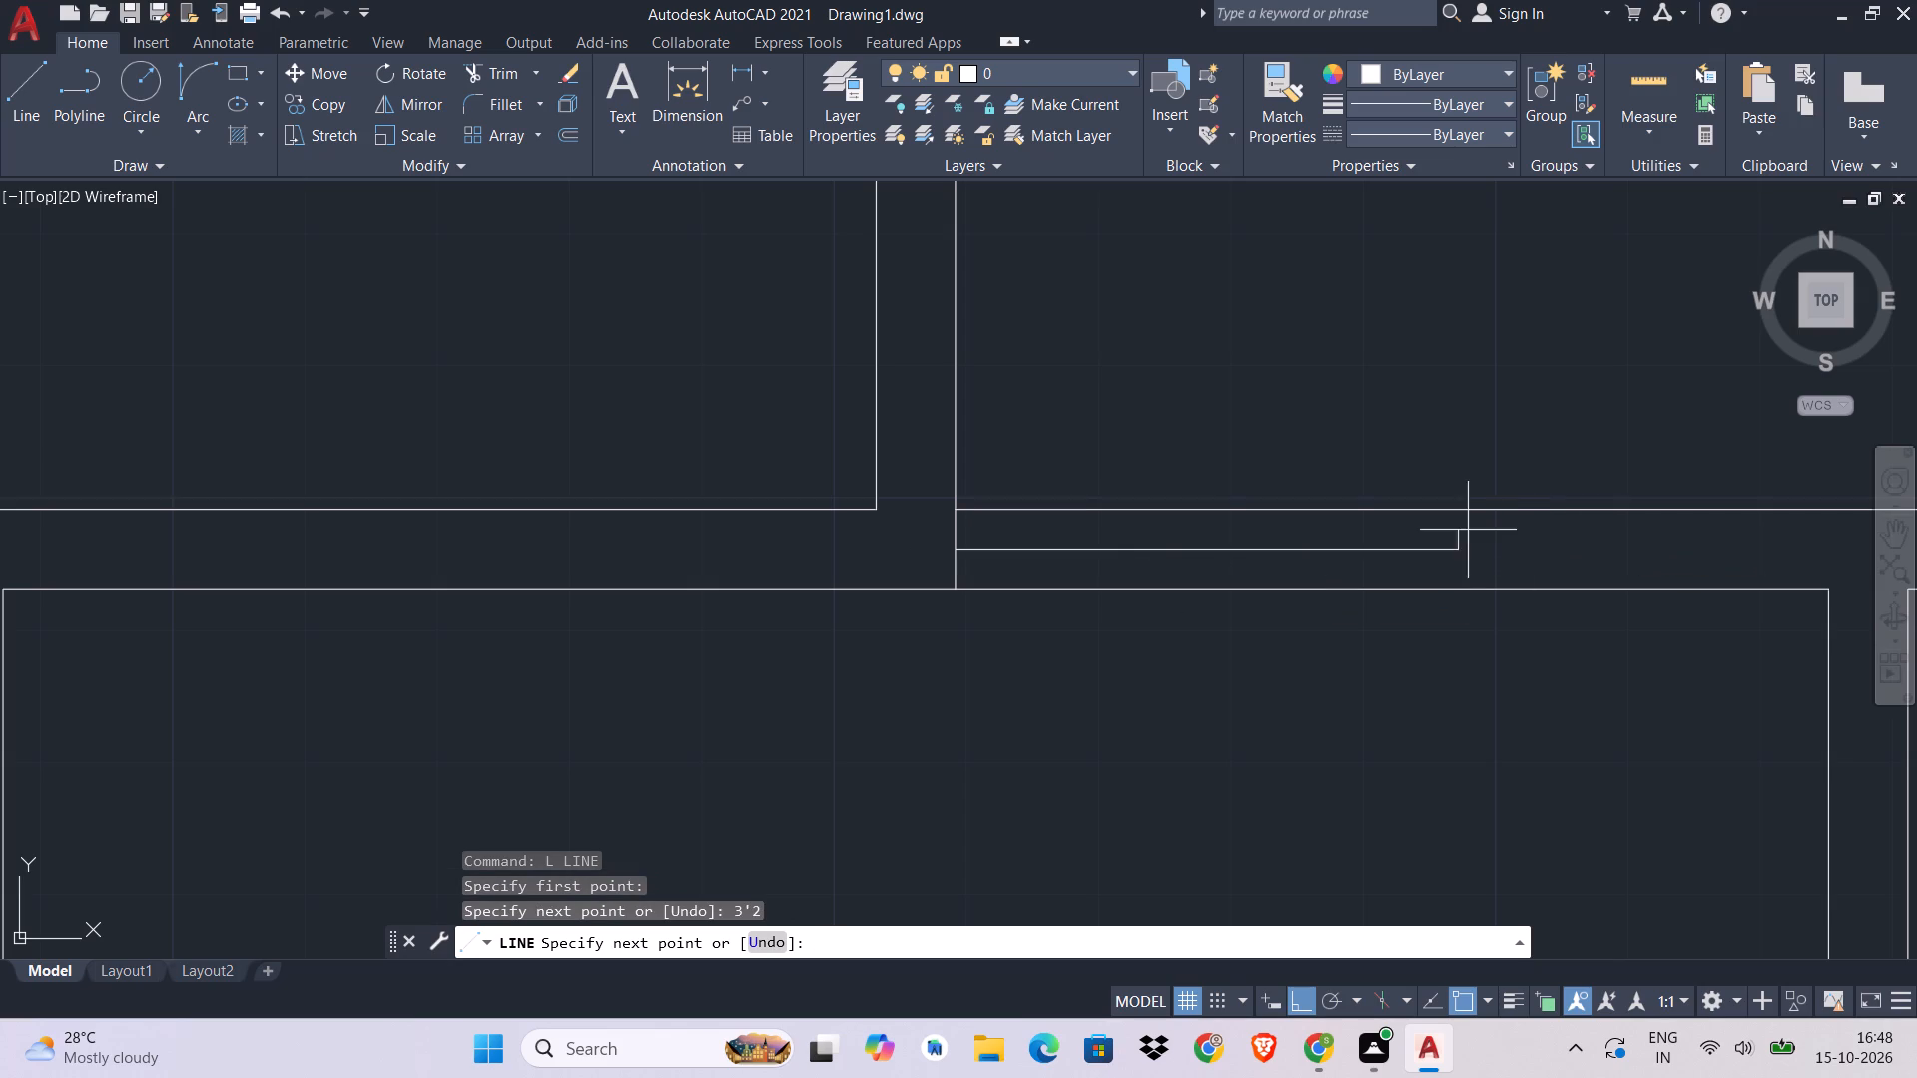
{"action": "left_click", "coordinate": [1456, 513]}
{"action": "left_click", "coordinate": [1461, 591]}
{"action": "key", "text": "Escape"}
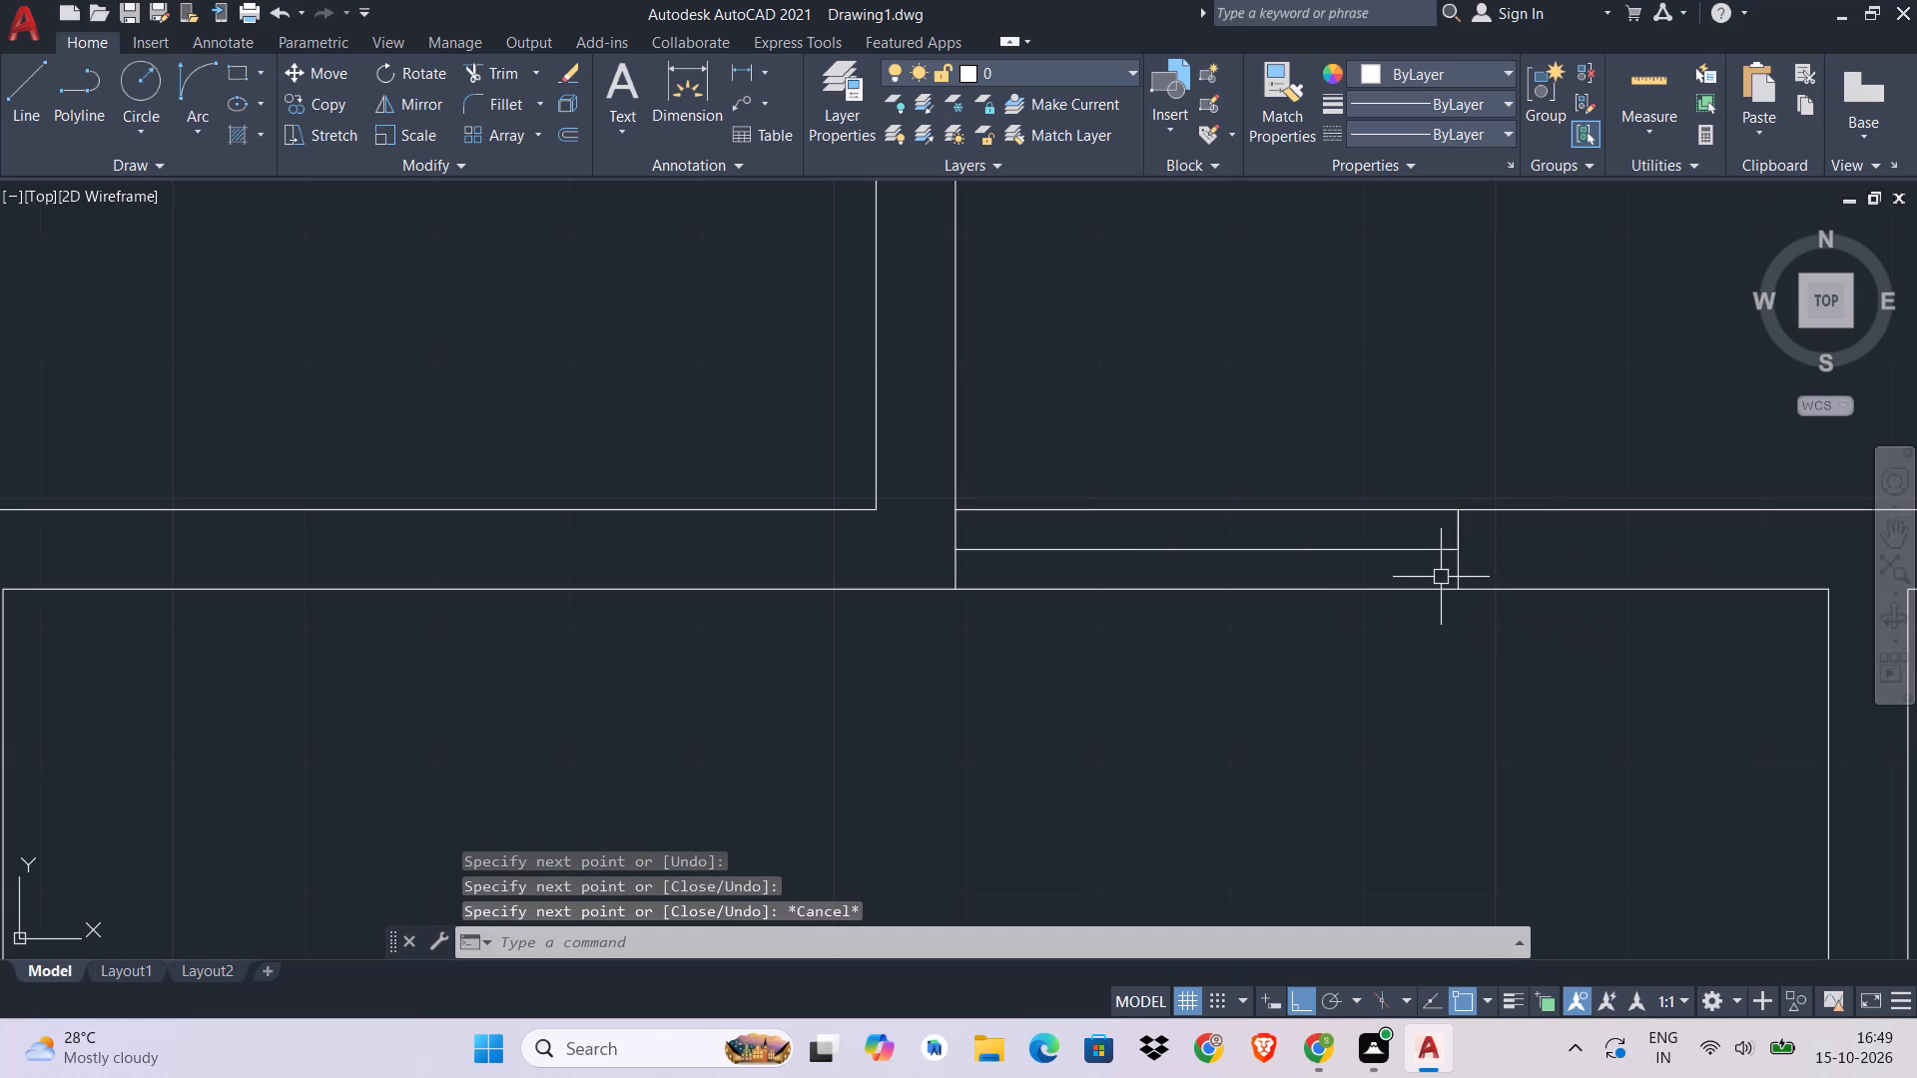
Trim both partition faces between the two jambs to open the northeast room's 3'2" doorway.
{"action": "type", "text": "TR"}
{"action": "key", "text": "space"}
{"action": "left_click", "coordinate": [1287, 508]}
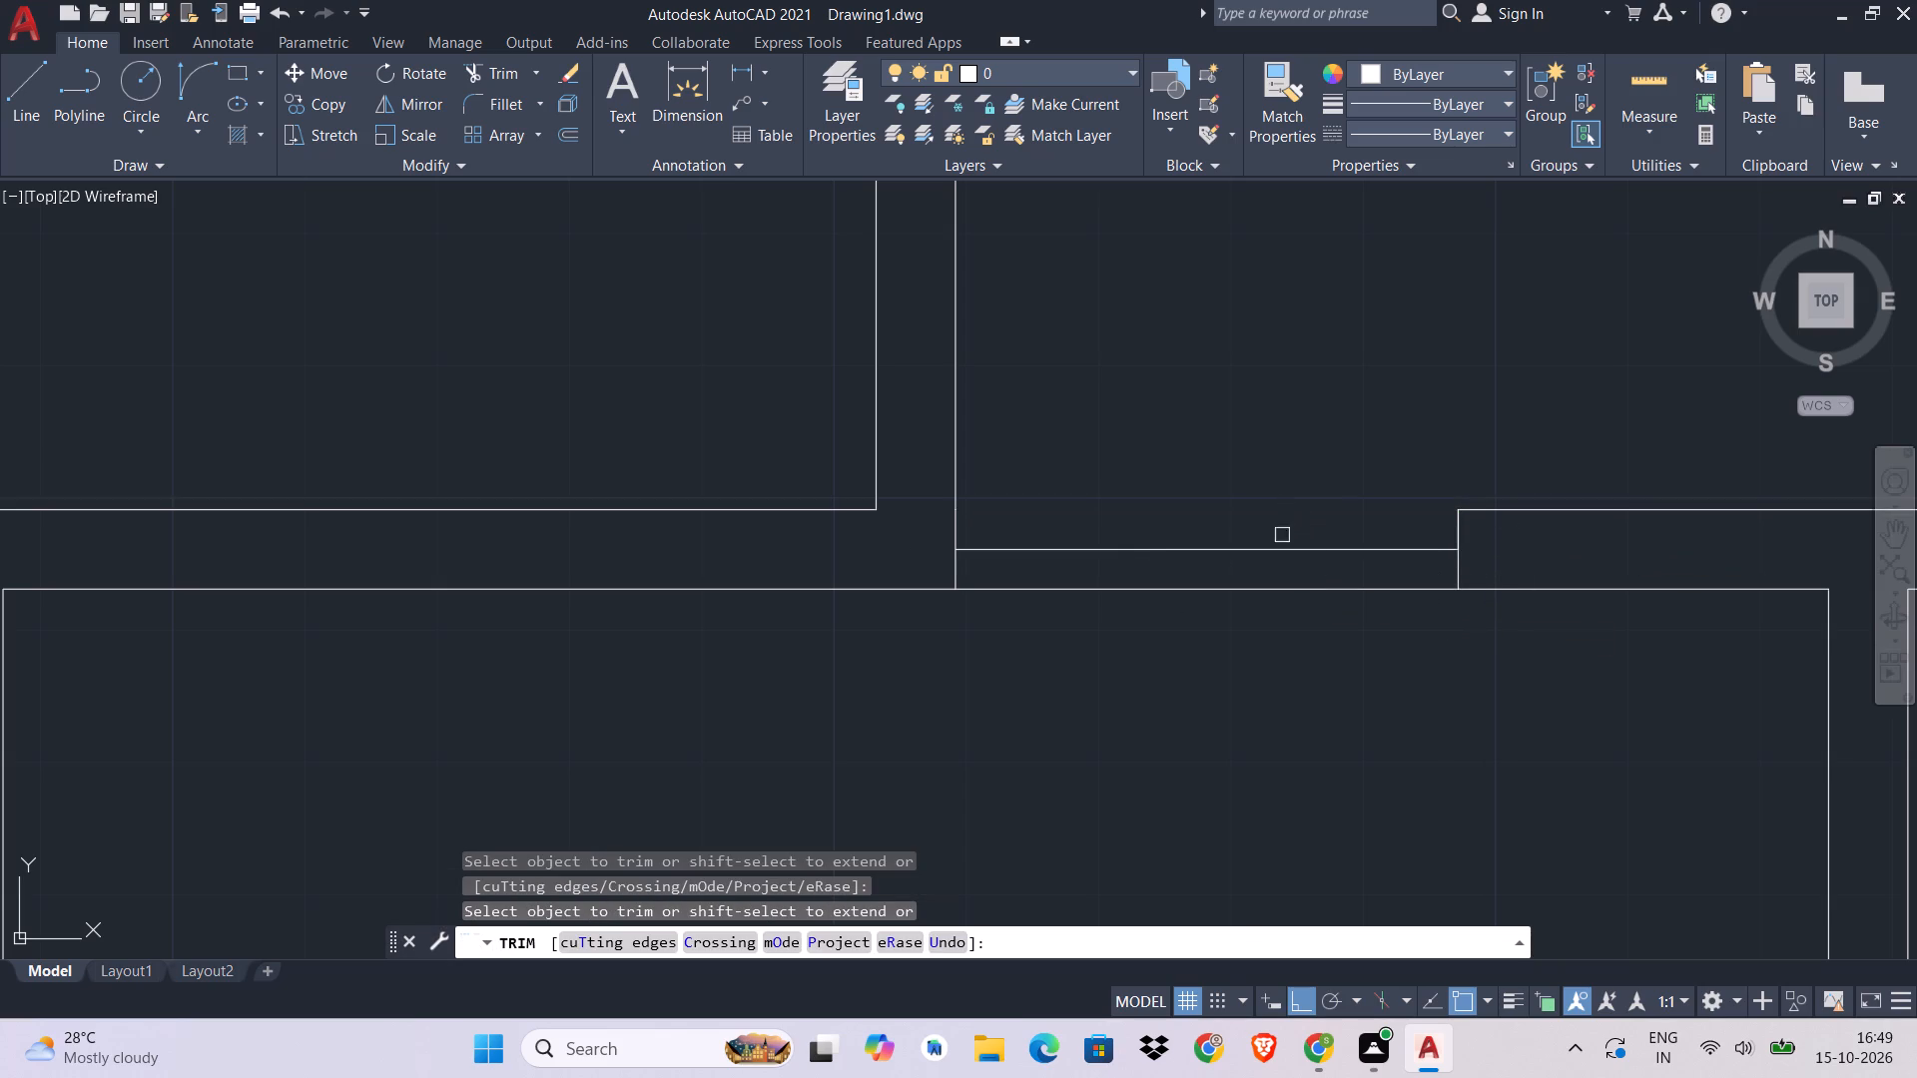
{"action": "left_click", "coordinate": [1282, 597]}
{"action": "left_click", "coordinate": [1276, 580]}
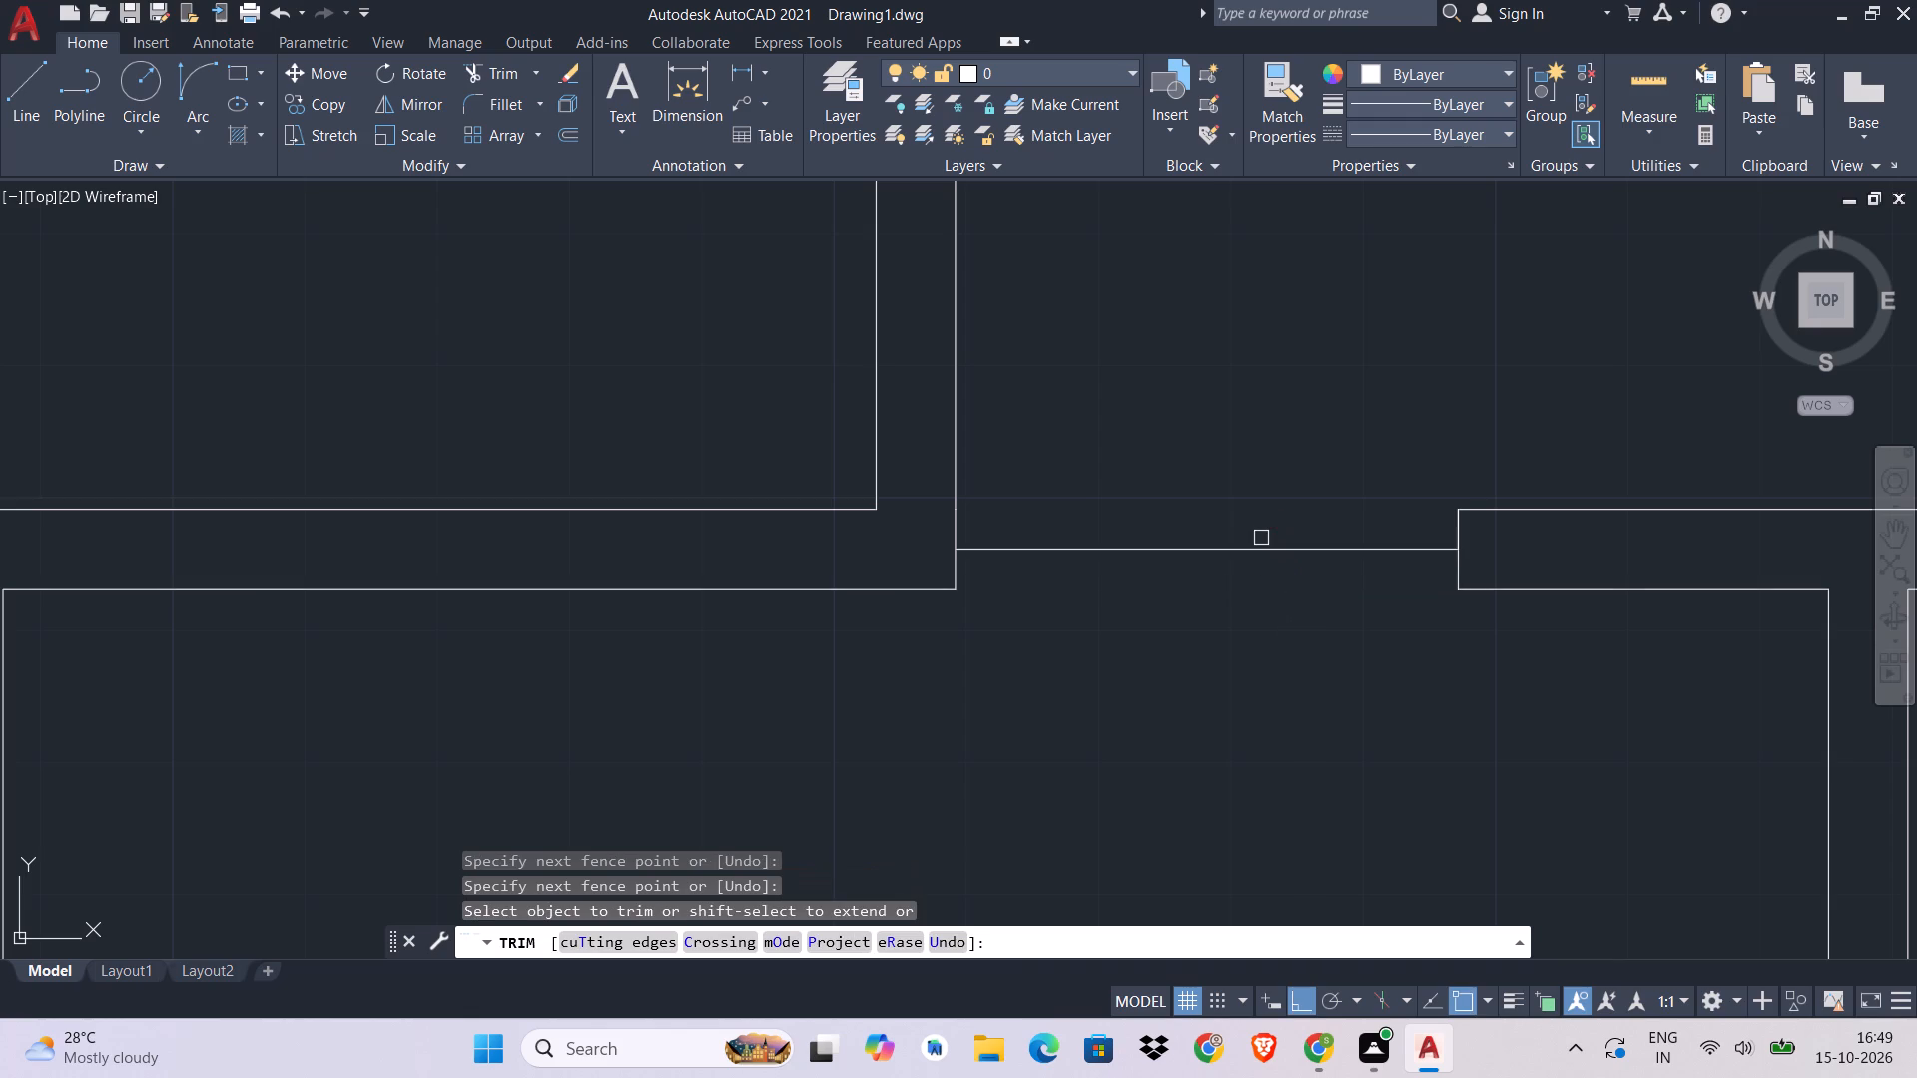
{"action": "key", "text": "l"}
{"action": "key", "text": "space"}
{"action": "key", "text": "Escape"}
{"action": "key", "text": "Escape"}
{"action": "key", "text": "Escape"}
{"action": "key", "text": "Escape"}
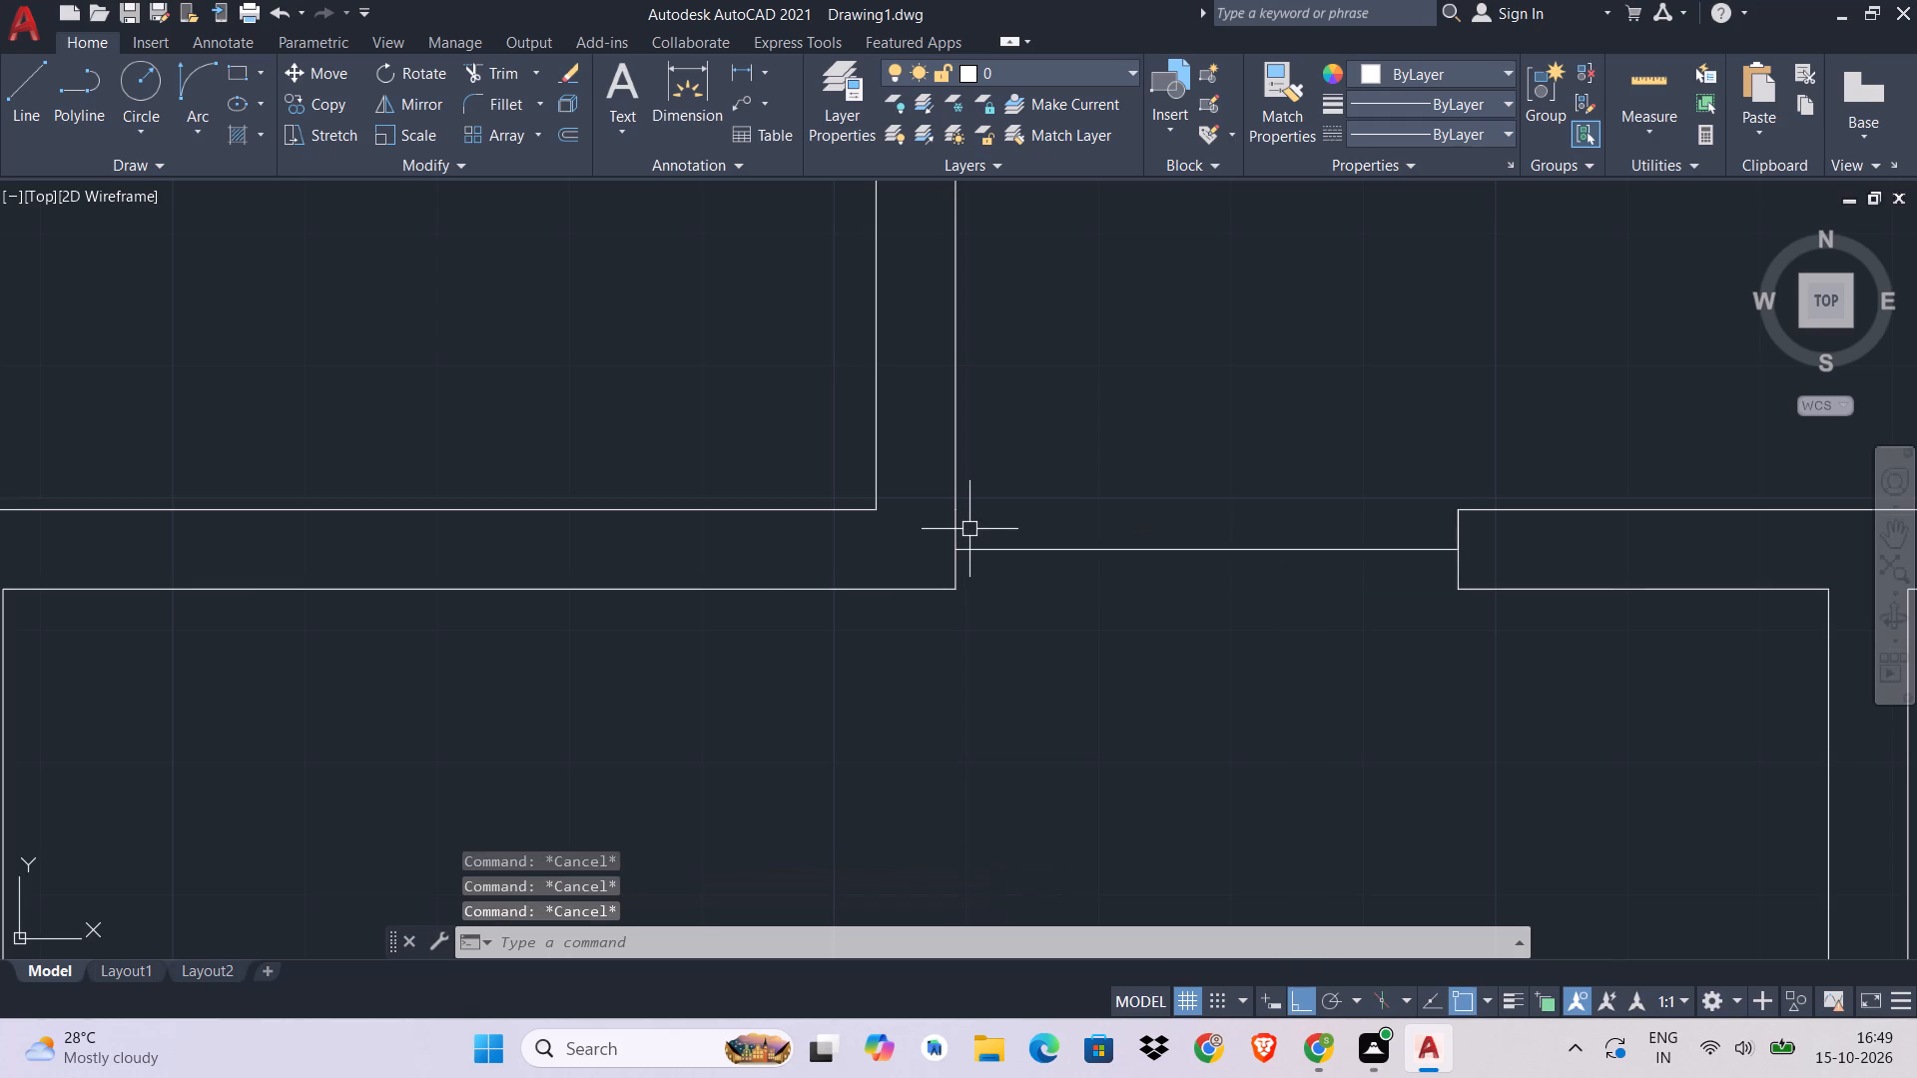
Draw the northeast room's door leaf from the west jamb's midpoint: 3' north, 2" east, and back south to the opening line.
{"action": "type", "text": "L"}
{"action": "key", "text": "space"}
{"action": "left_click", "coordinate": [955, 549]}
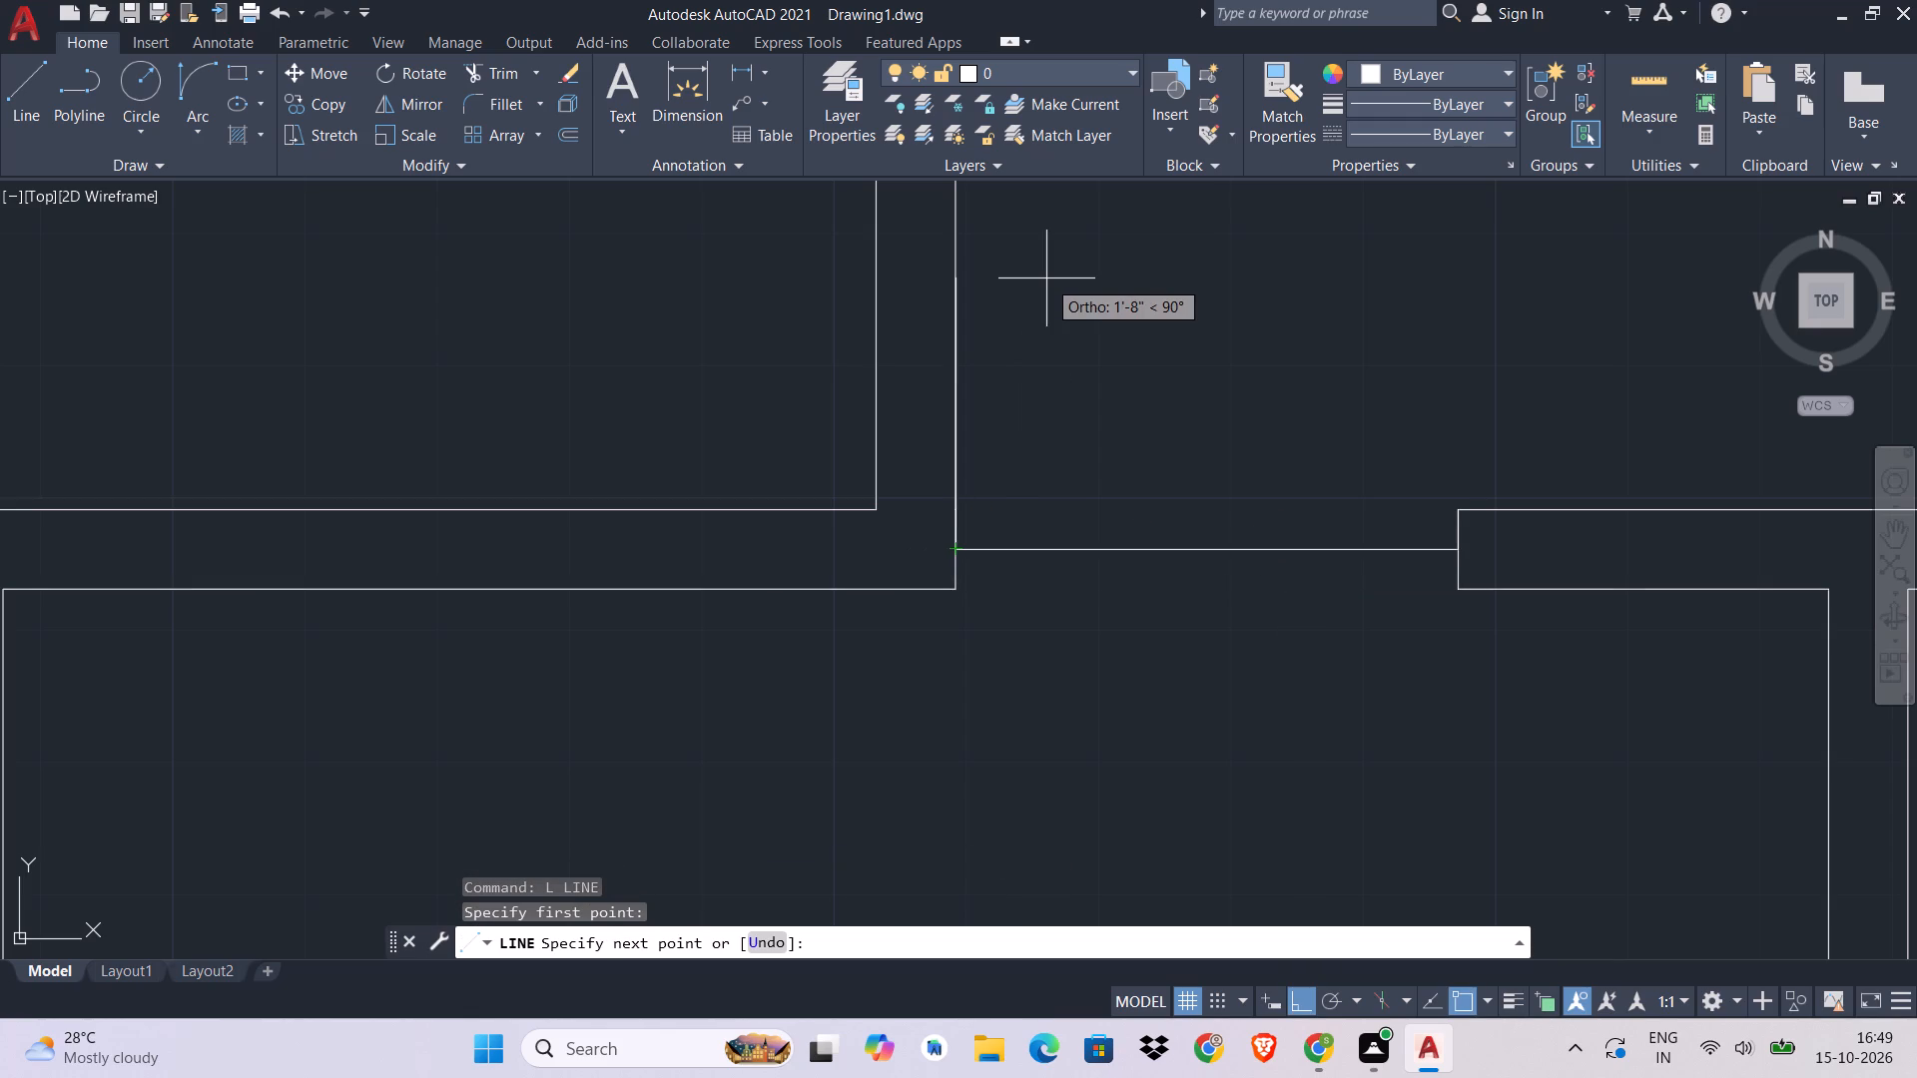
{"action": "type", "text": "3'"}
{"action": "key", "text": "Return"}
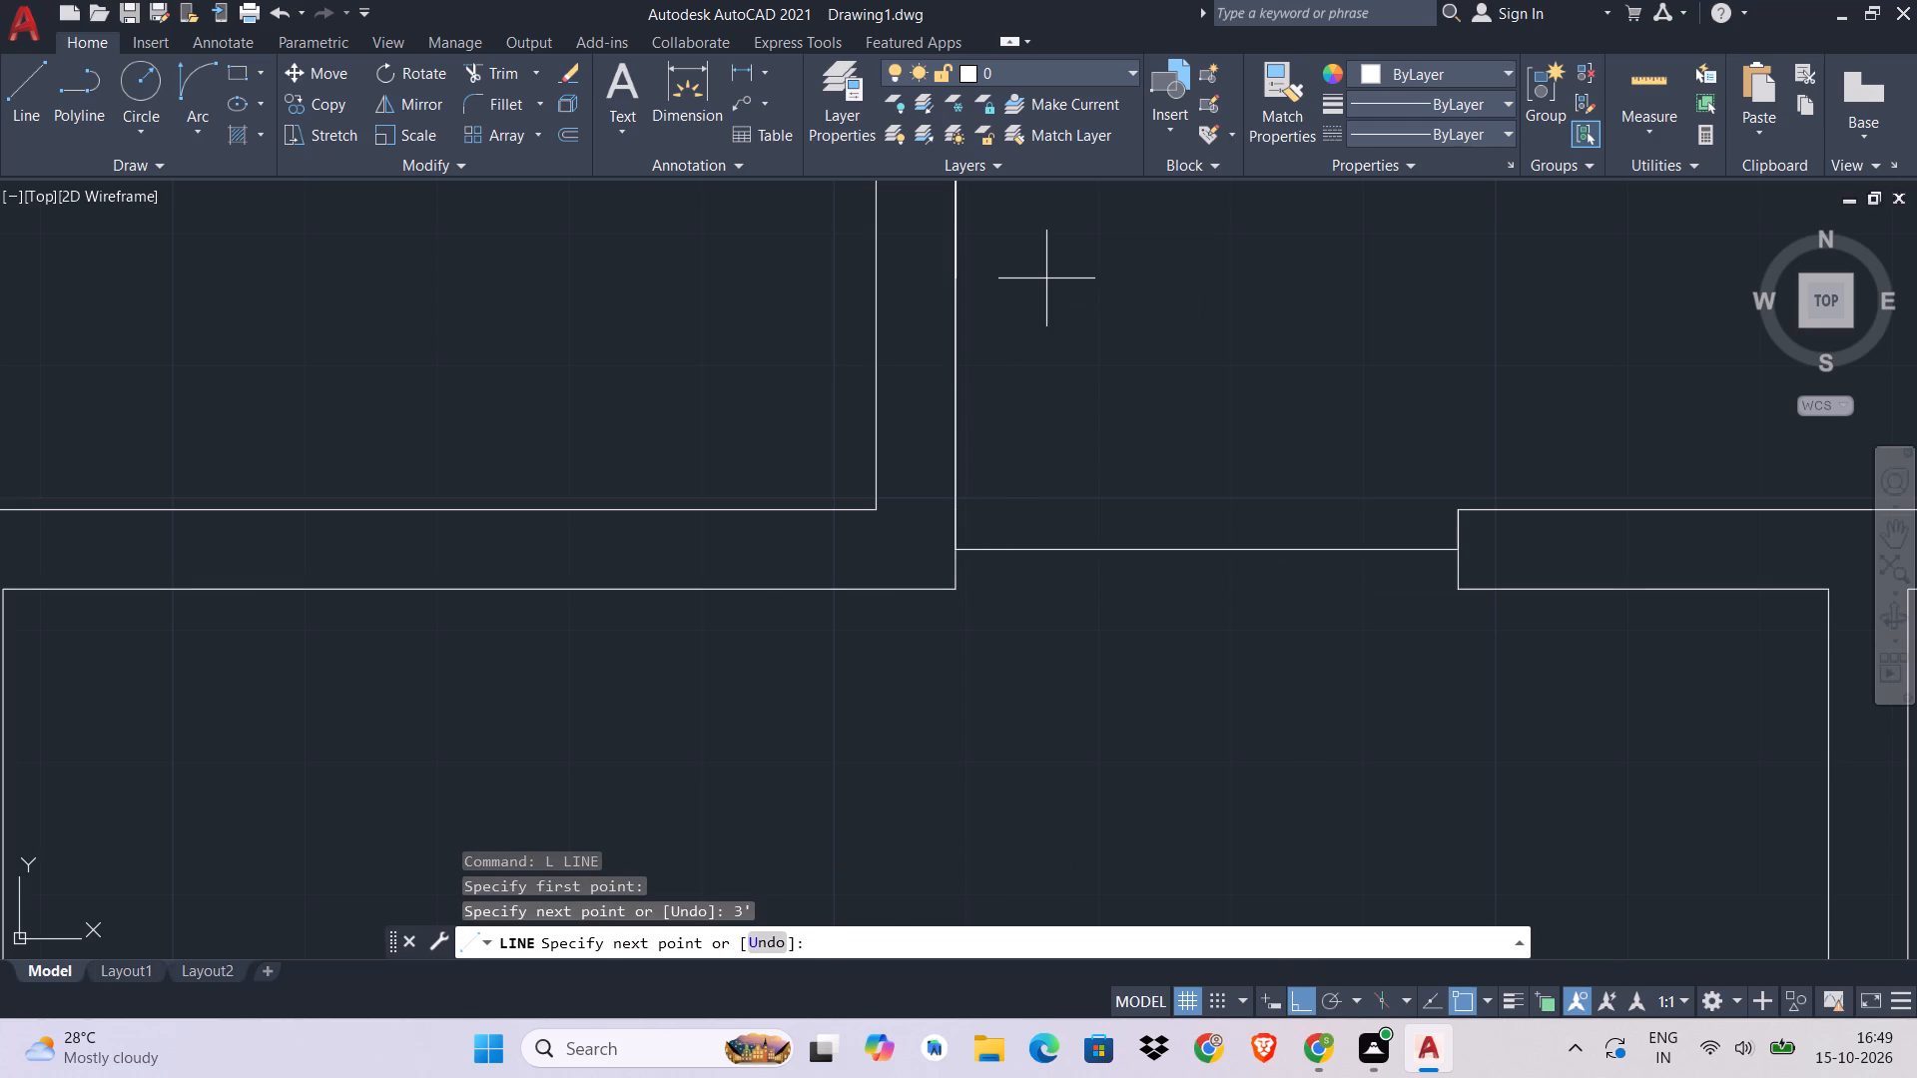
{"action": "middle_click_drag", "start_coordinate": [1092, 413], "coordinate": [1056, 730]}
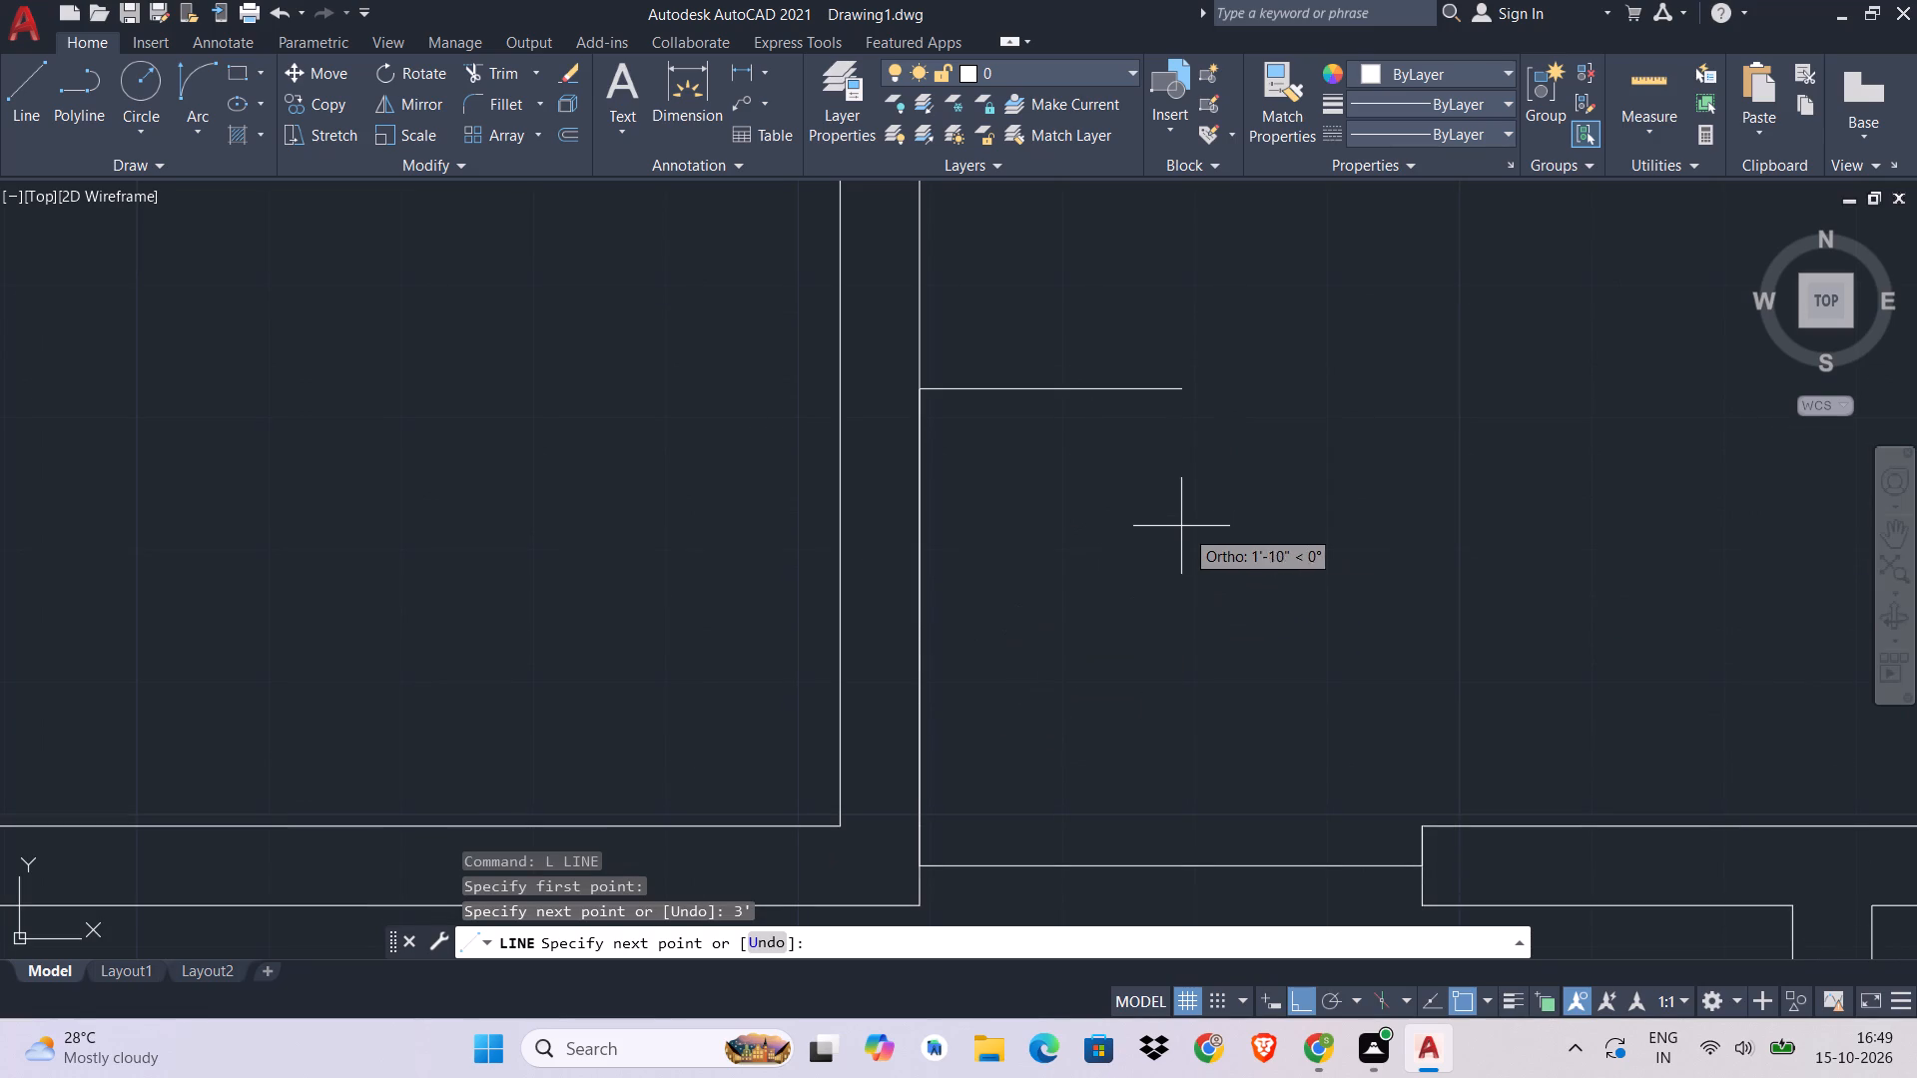
{"action": "key", "text": "2"}
{"action": "key", "text": "space"}
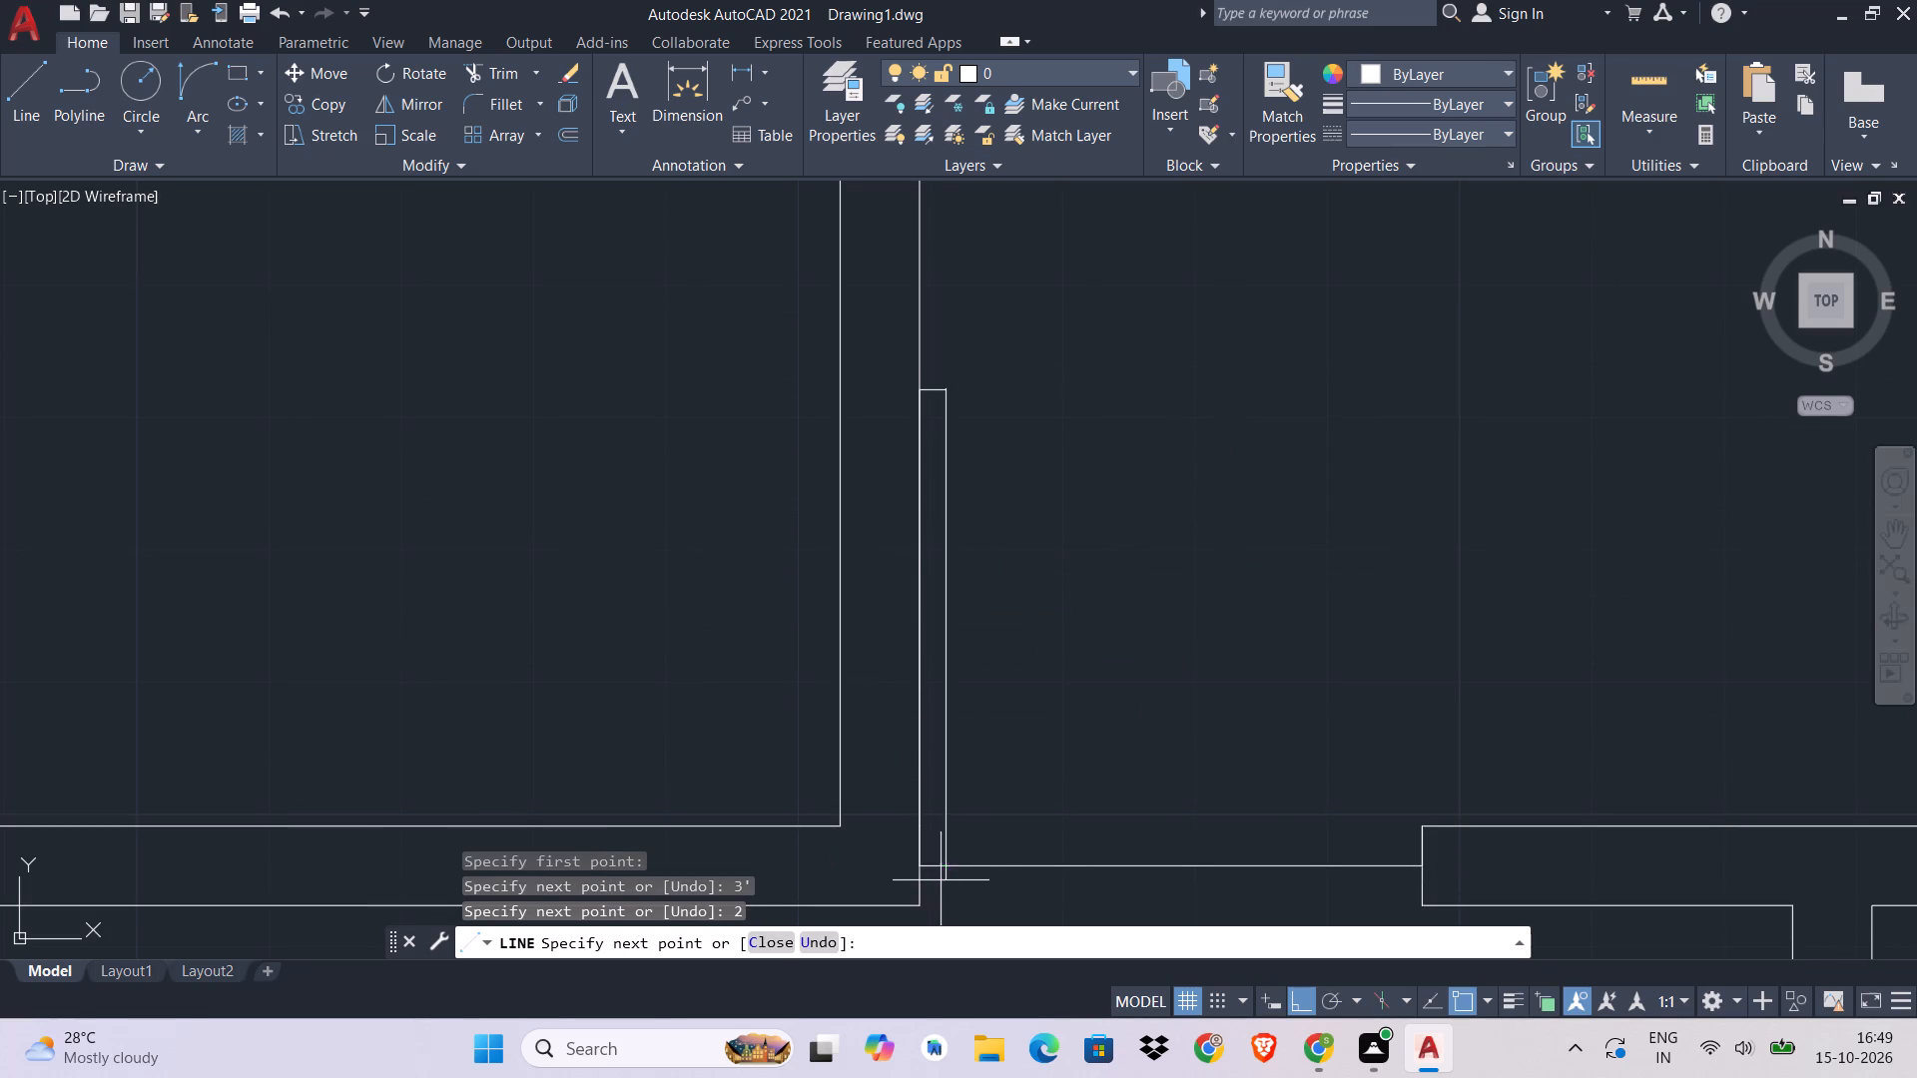
{"action": "left_click", "coordinate": [955, 867]}
{"action": "key", "text": "Escape"}
Draw the door swing with a Start, End, Direction arc from the leaf's free northeast corner to the east jamb's midpoint, starting eastward.
{"action": "left_click", "coordinate": [182, 79]}
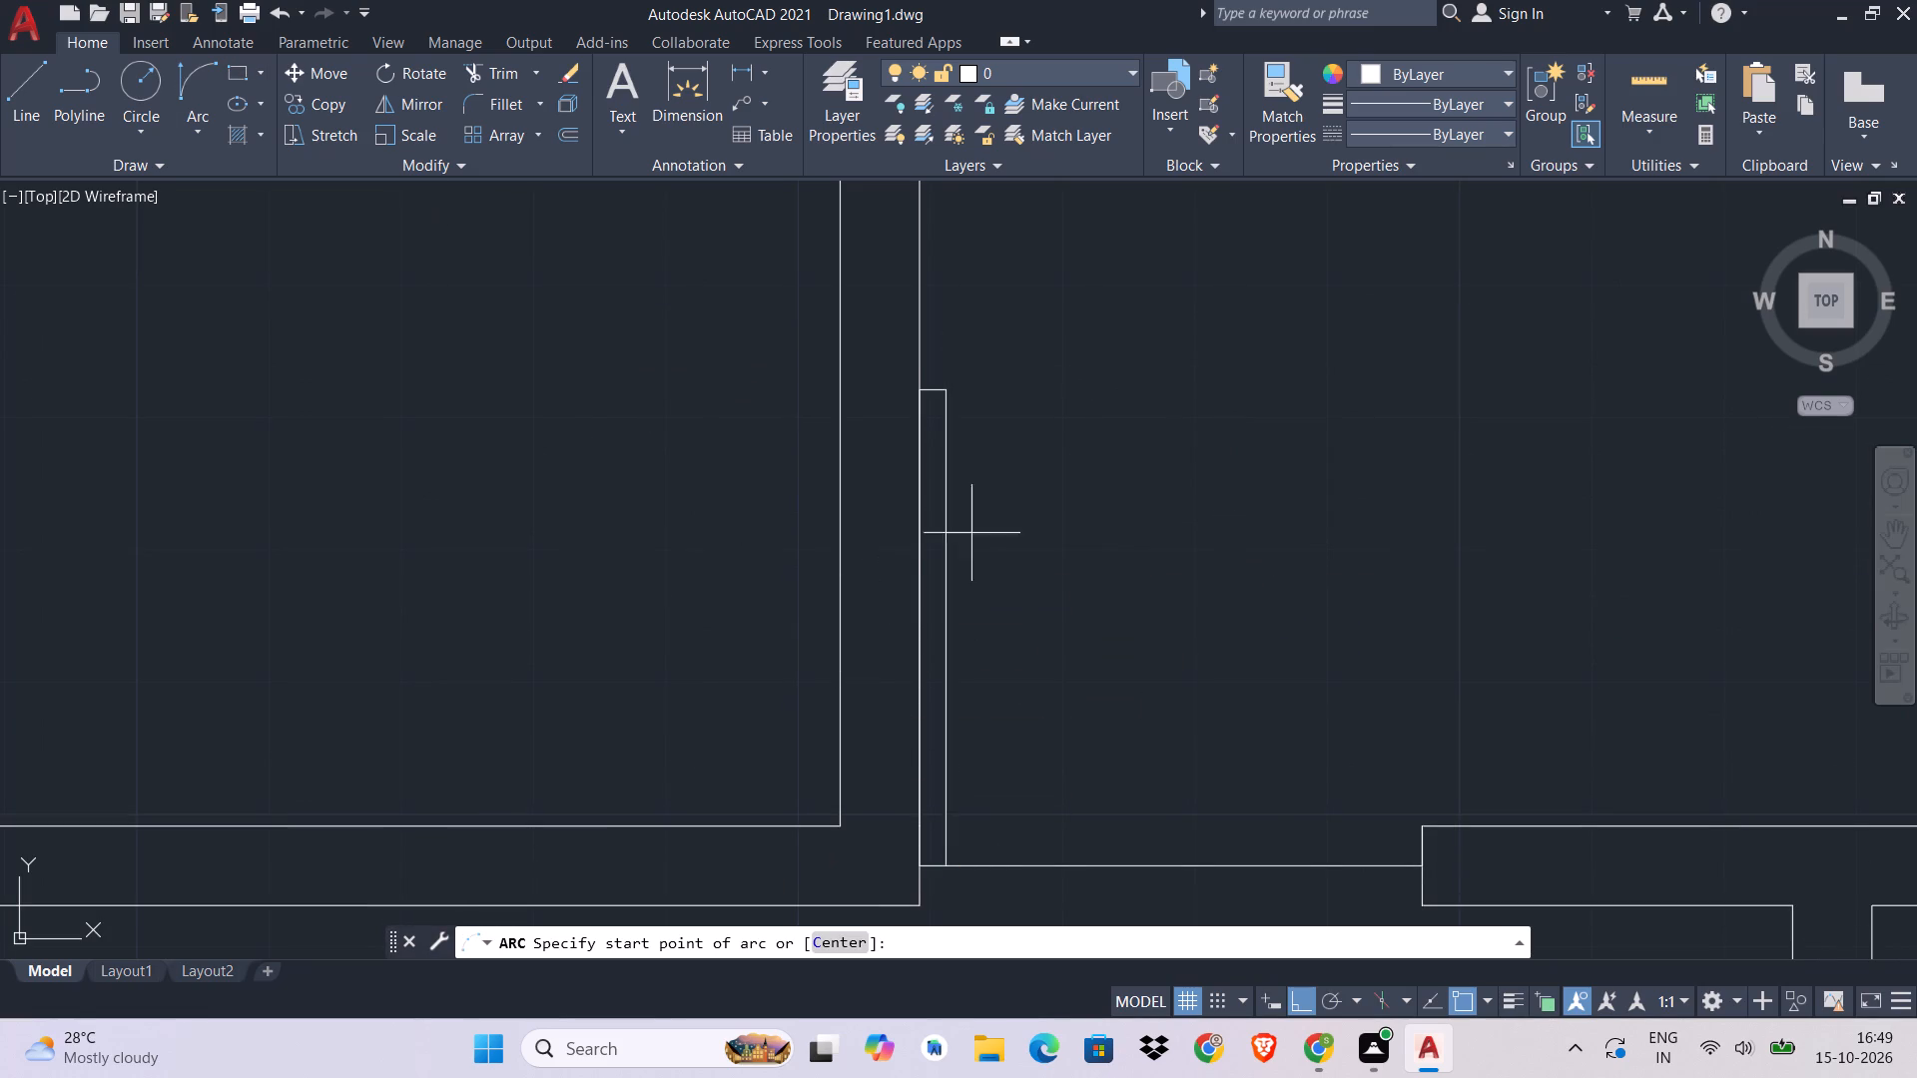
{"action": "left_click", "coordinate": [947, 385]}
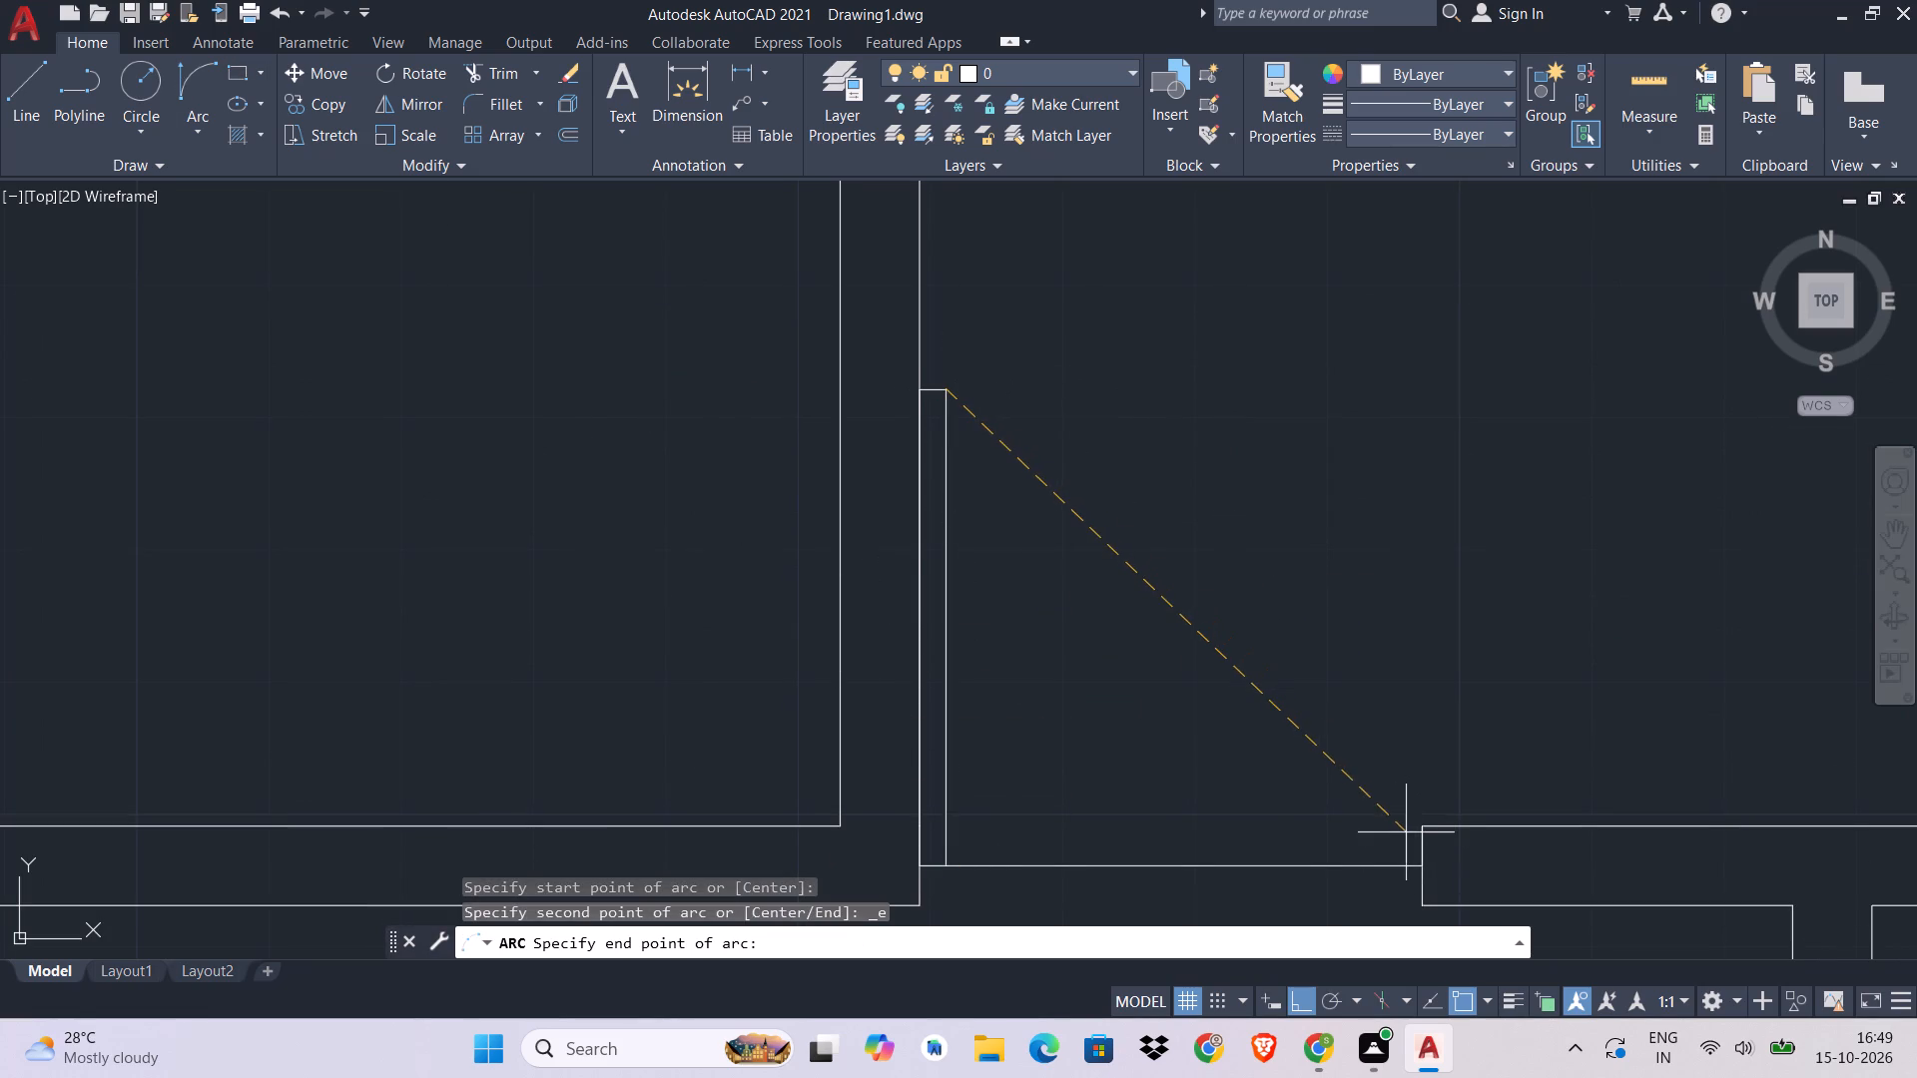
{"action": "left_click", "coordinate": [1422, 860]}
{"action": "left_click", "coordinate": [1450, 698]}
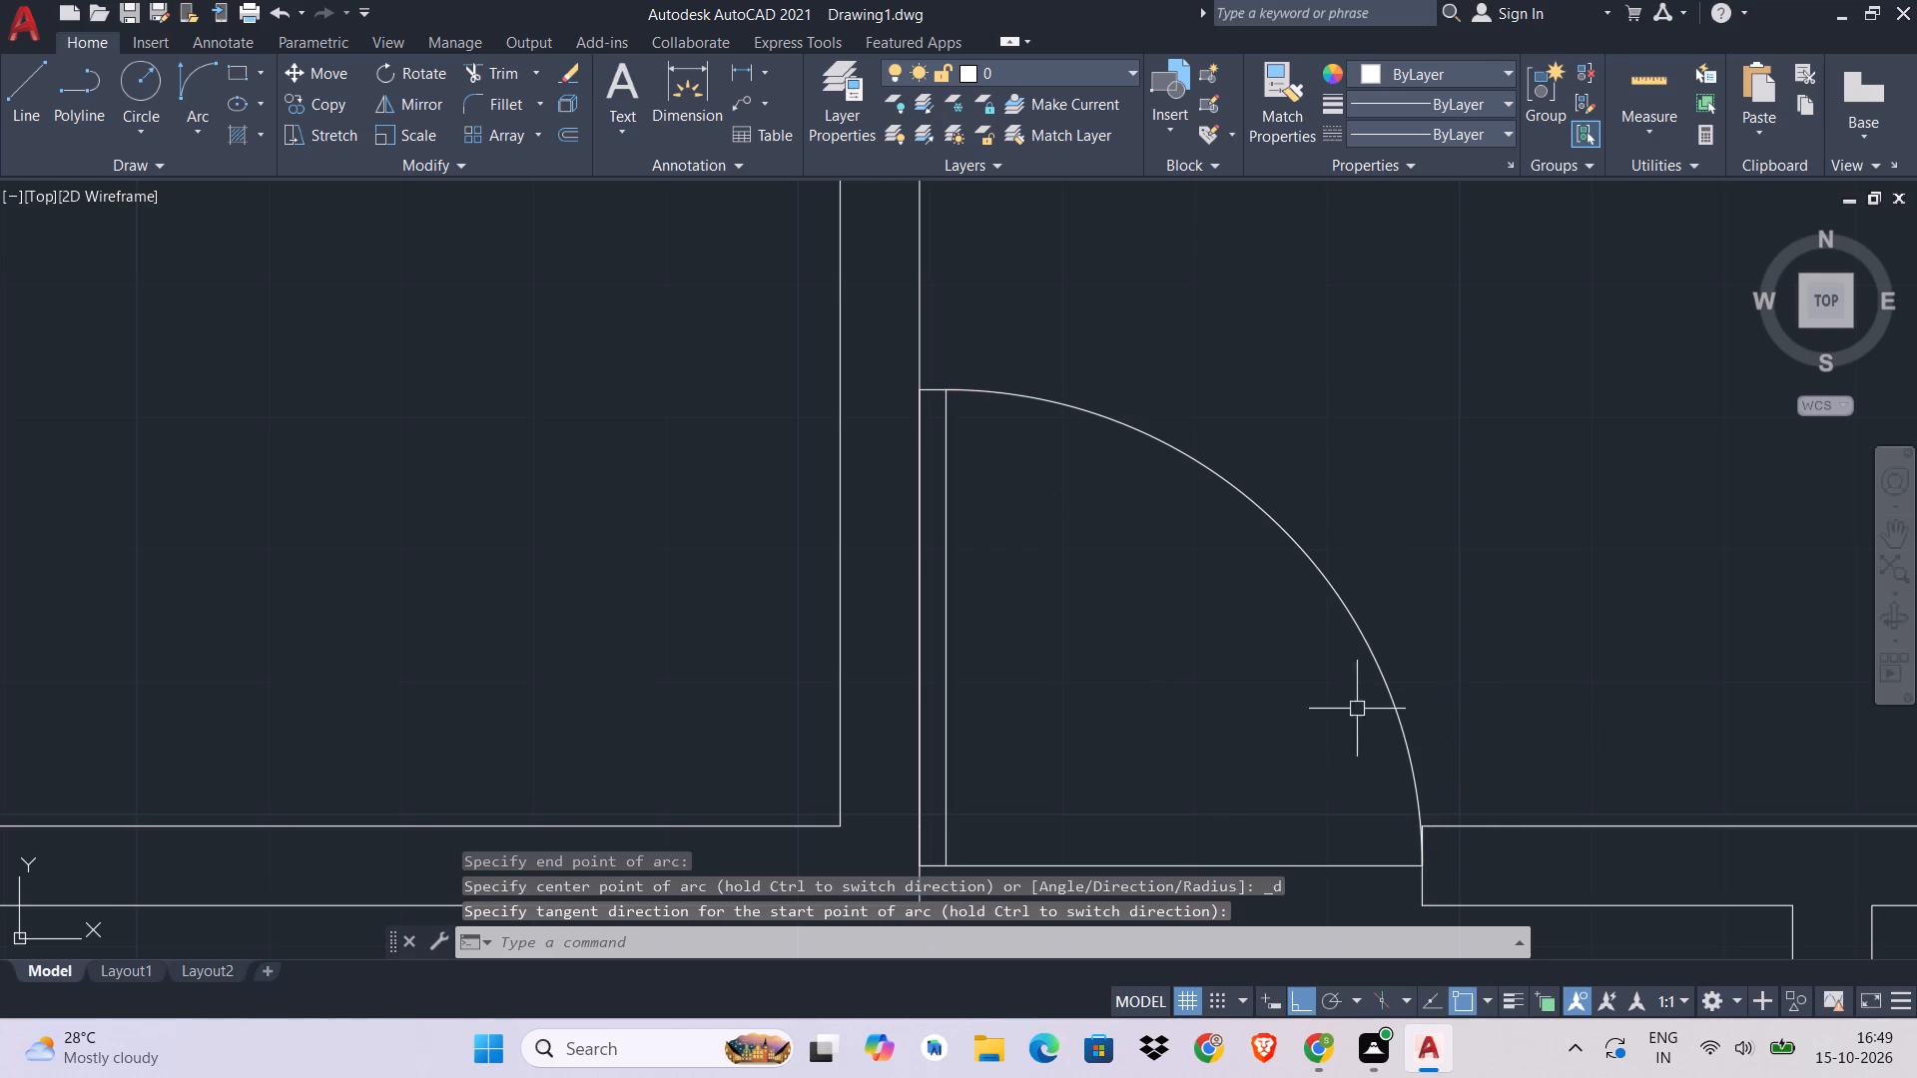
Trim the centre line spanning the northeast room's doorway between the door leaf and the east jamb.
{"action": "middle_click_drag", "start_coordinate": [1266, 789], "coordinate": [1347, 532]}
{"action": "key", "text": "Escape"}
{"action": "type", "text": "TR"}
{"action": "key", "text": "space"}
{"action": "left_click", "coordinate": [1216, 561]}
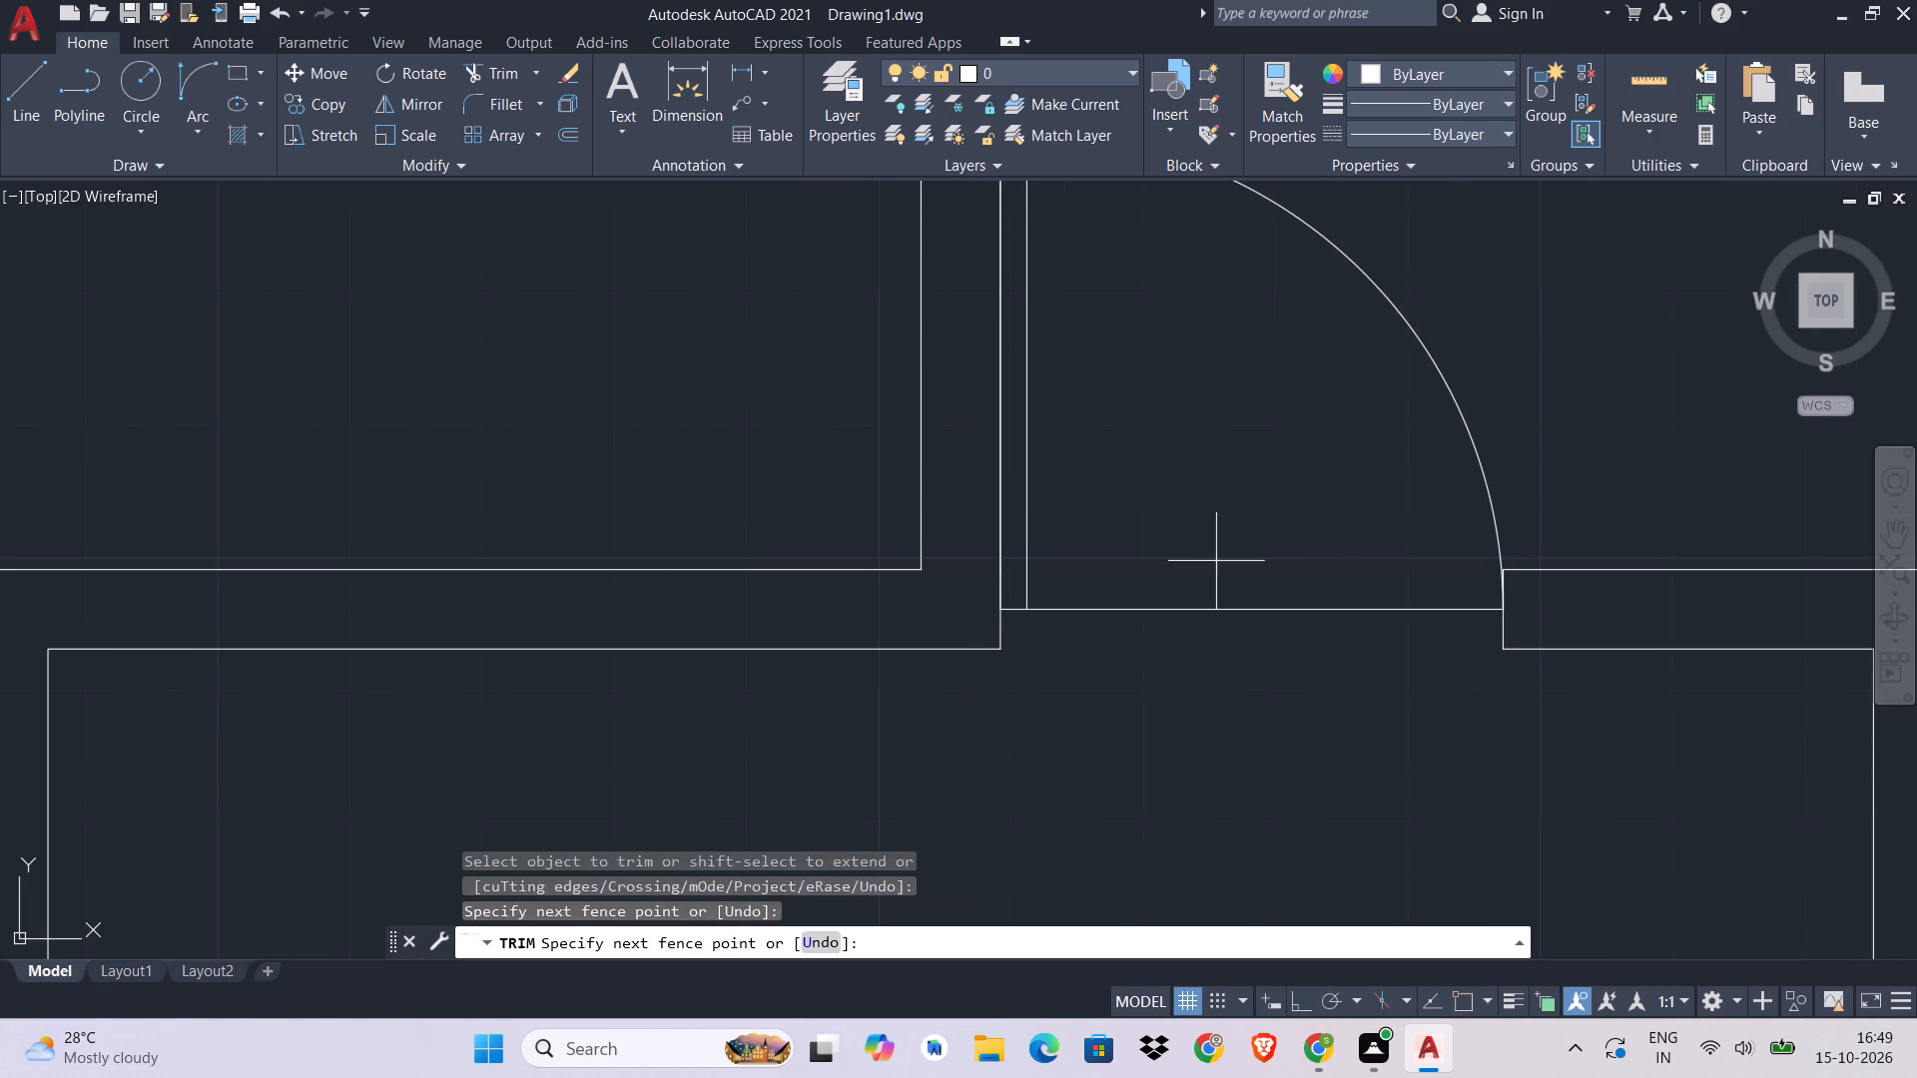
{"action": "left_click", "coordinate": [1196, 711]}
{"action": "scroll", "coordinate": [1196, 711], "scroll_direction": "down", "scroll_amount": 2}
{"action": "middle_click_drag", "start_coordinate": [1196, 711], "coordinate": [1196, 611]}
{"action": "scroll", "coordinate": [1196, 628], "scroll_direction": "down", "scroll_amount": 4}
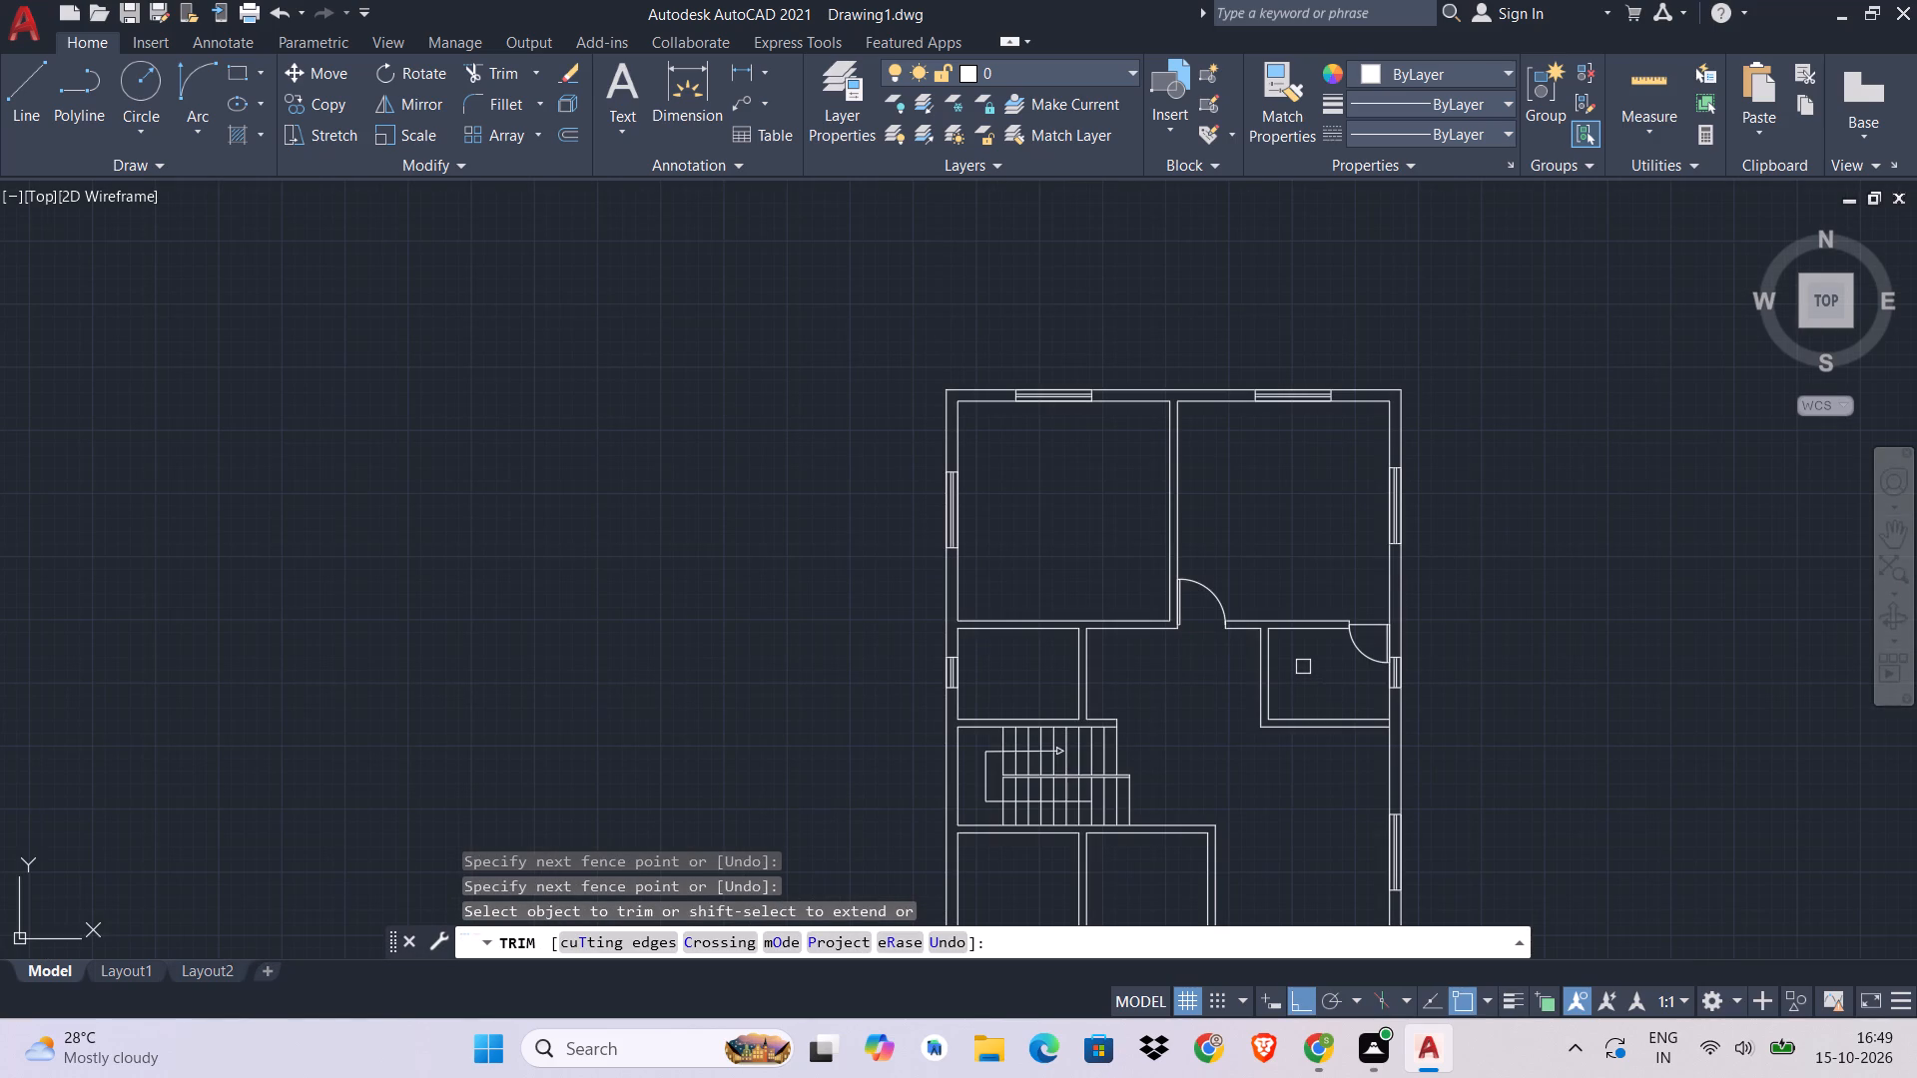
{"action": "scroll", "coordinate": [1232, 636], "scroll_direction": "up", "scroll_amount": 3}
{"action": "key", "text": "Escape"}
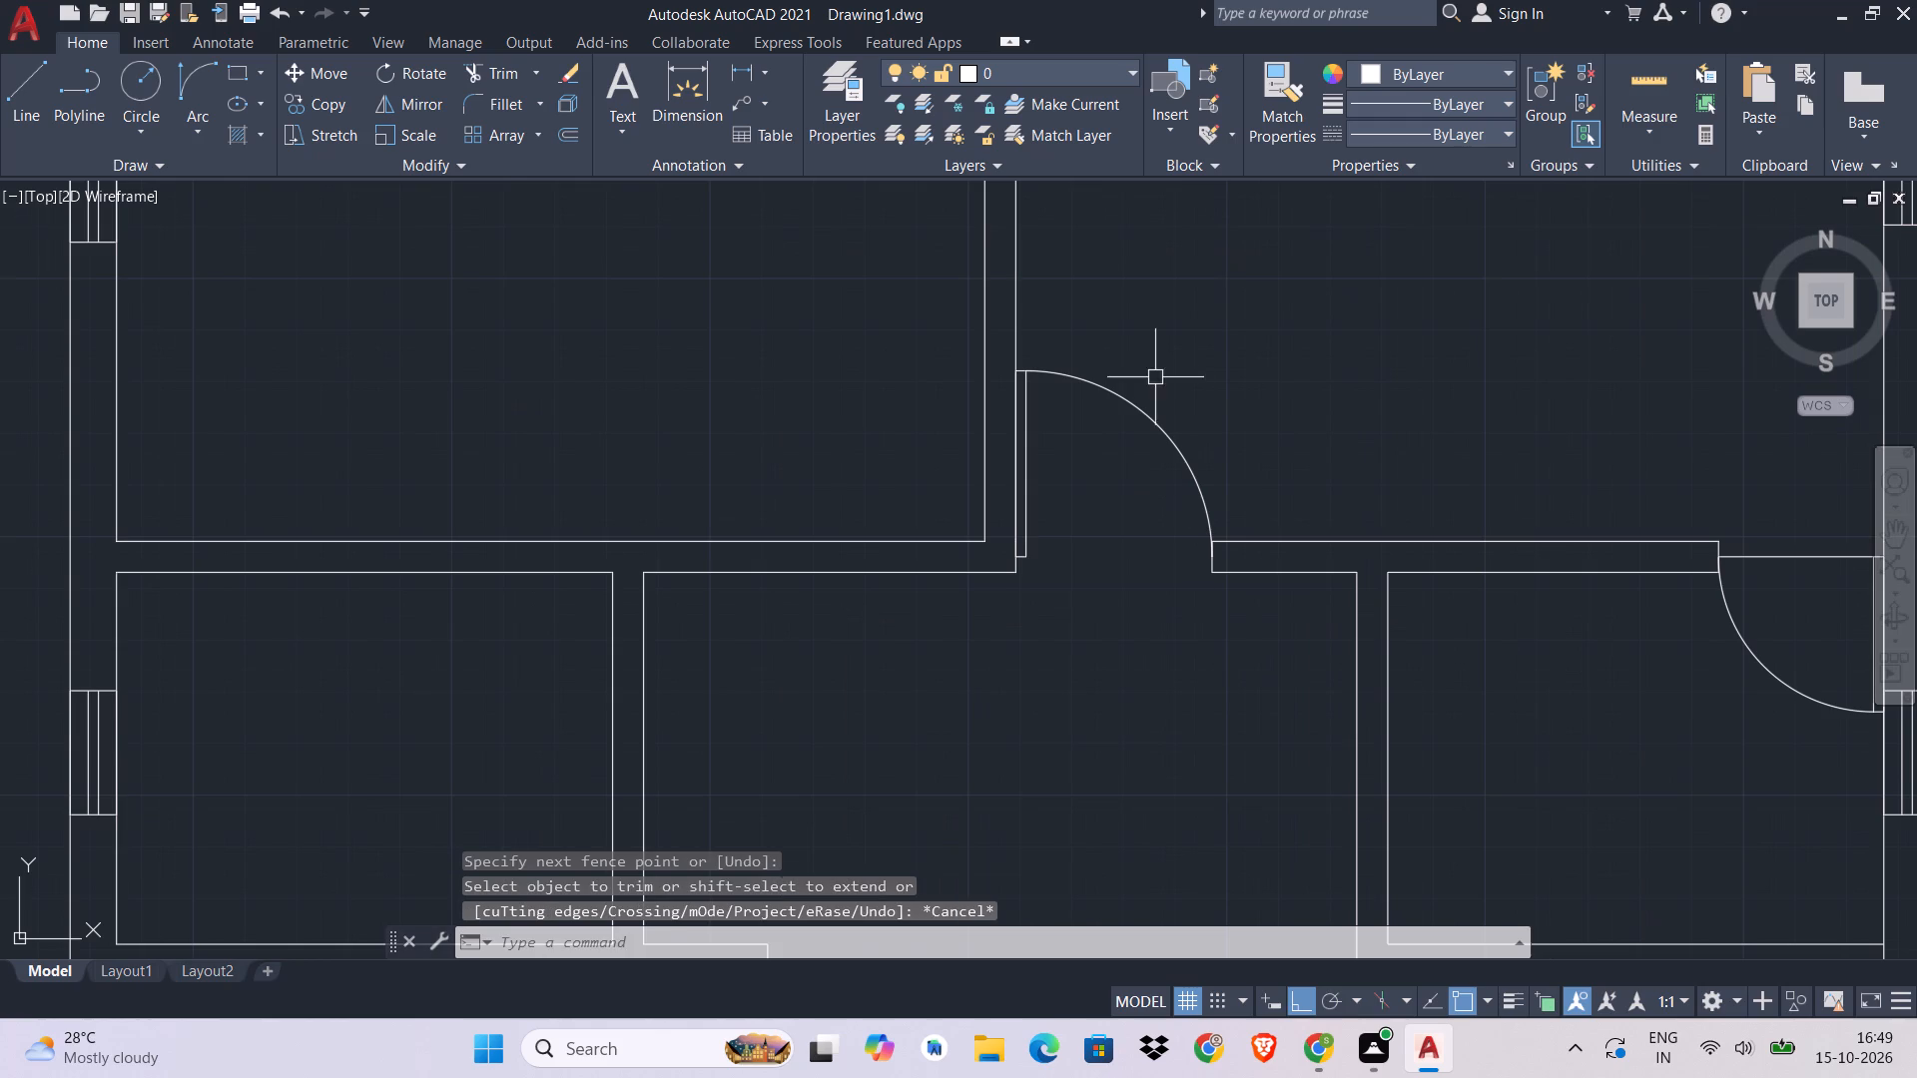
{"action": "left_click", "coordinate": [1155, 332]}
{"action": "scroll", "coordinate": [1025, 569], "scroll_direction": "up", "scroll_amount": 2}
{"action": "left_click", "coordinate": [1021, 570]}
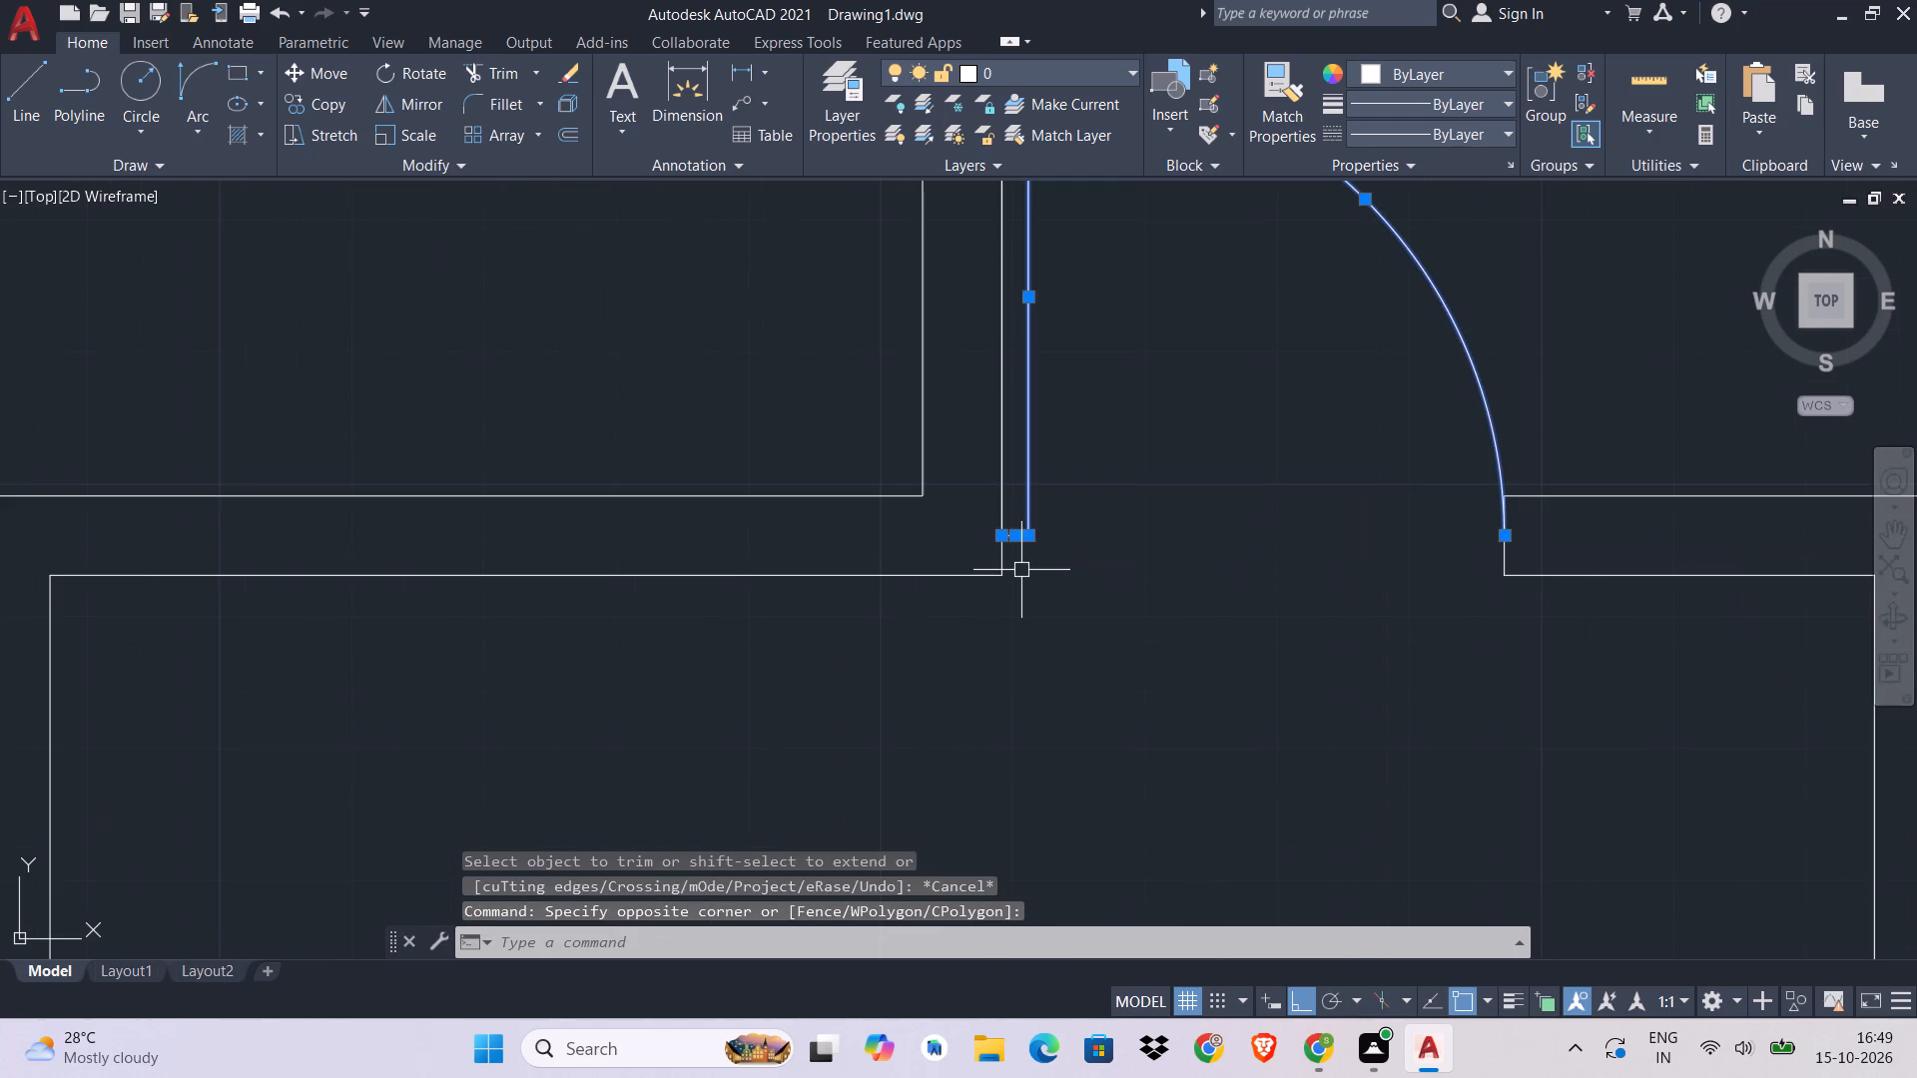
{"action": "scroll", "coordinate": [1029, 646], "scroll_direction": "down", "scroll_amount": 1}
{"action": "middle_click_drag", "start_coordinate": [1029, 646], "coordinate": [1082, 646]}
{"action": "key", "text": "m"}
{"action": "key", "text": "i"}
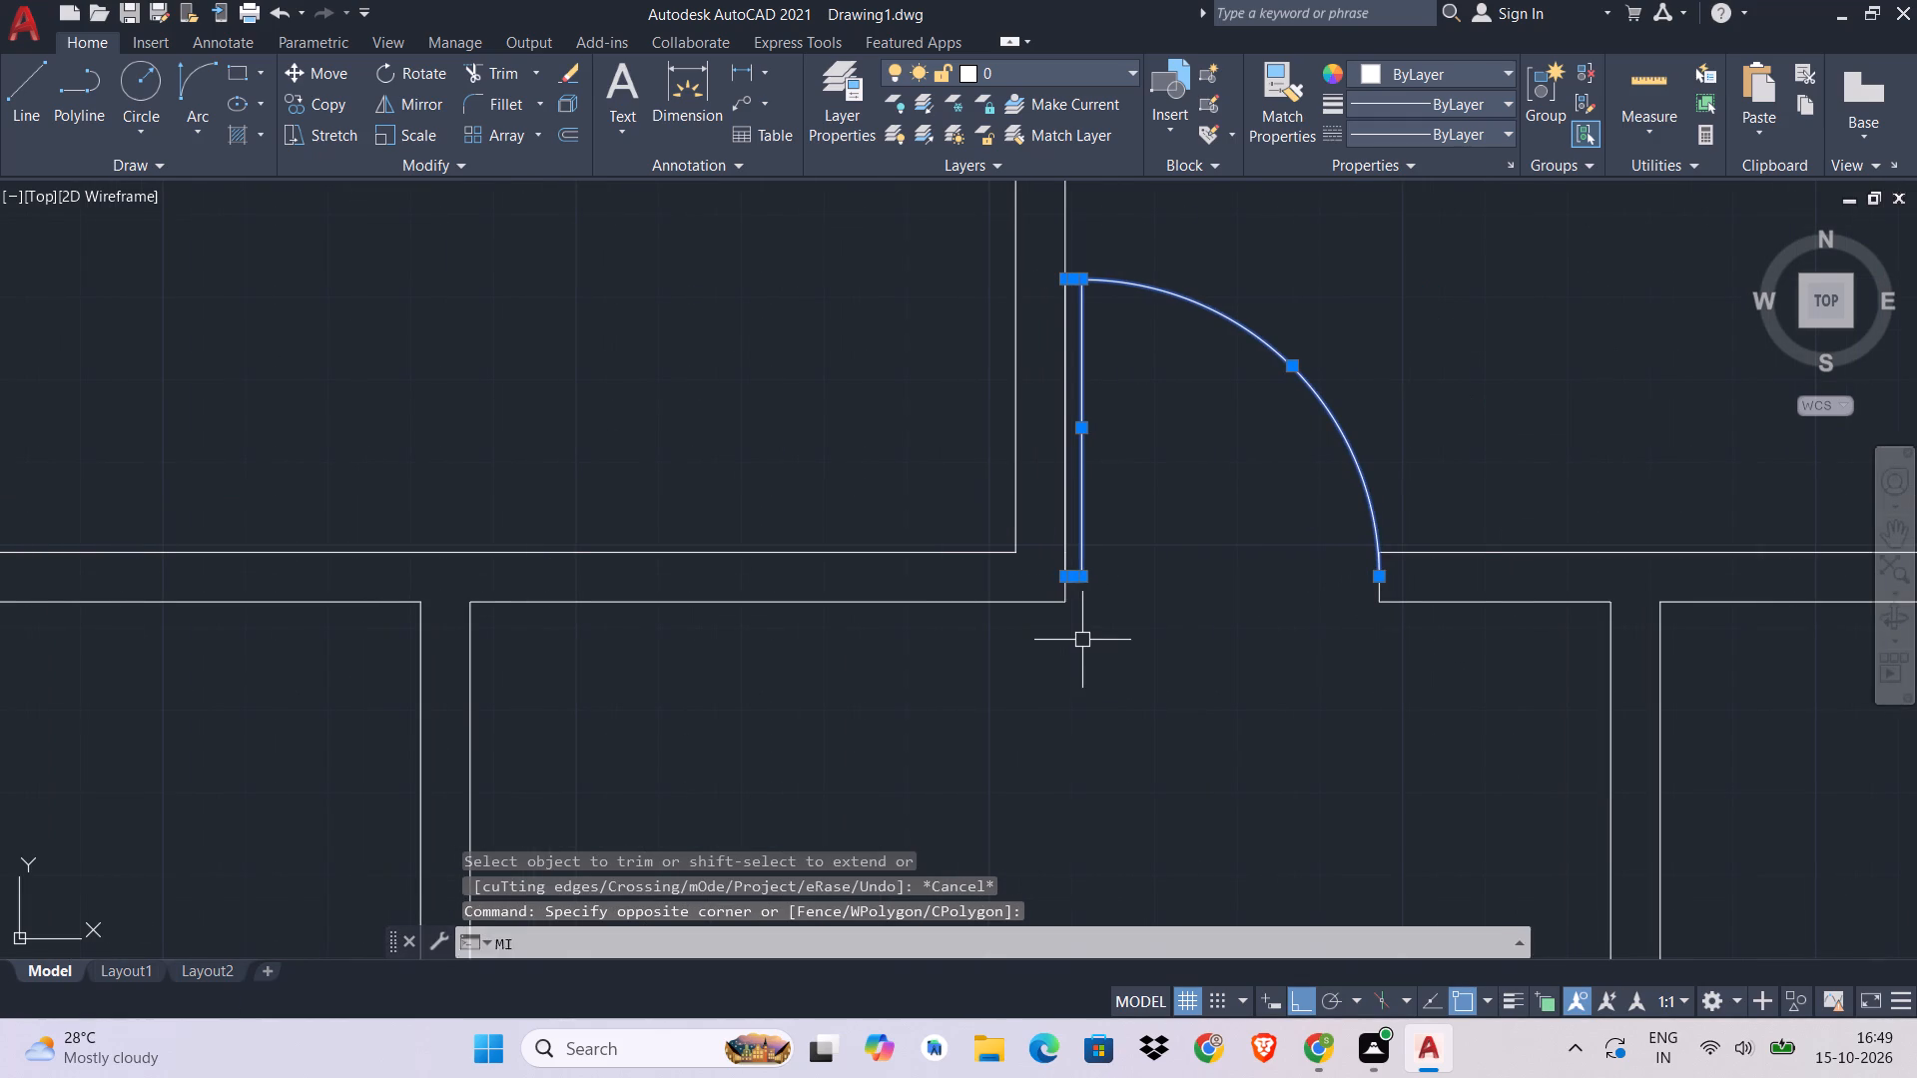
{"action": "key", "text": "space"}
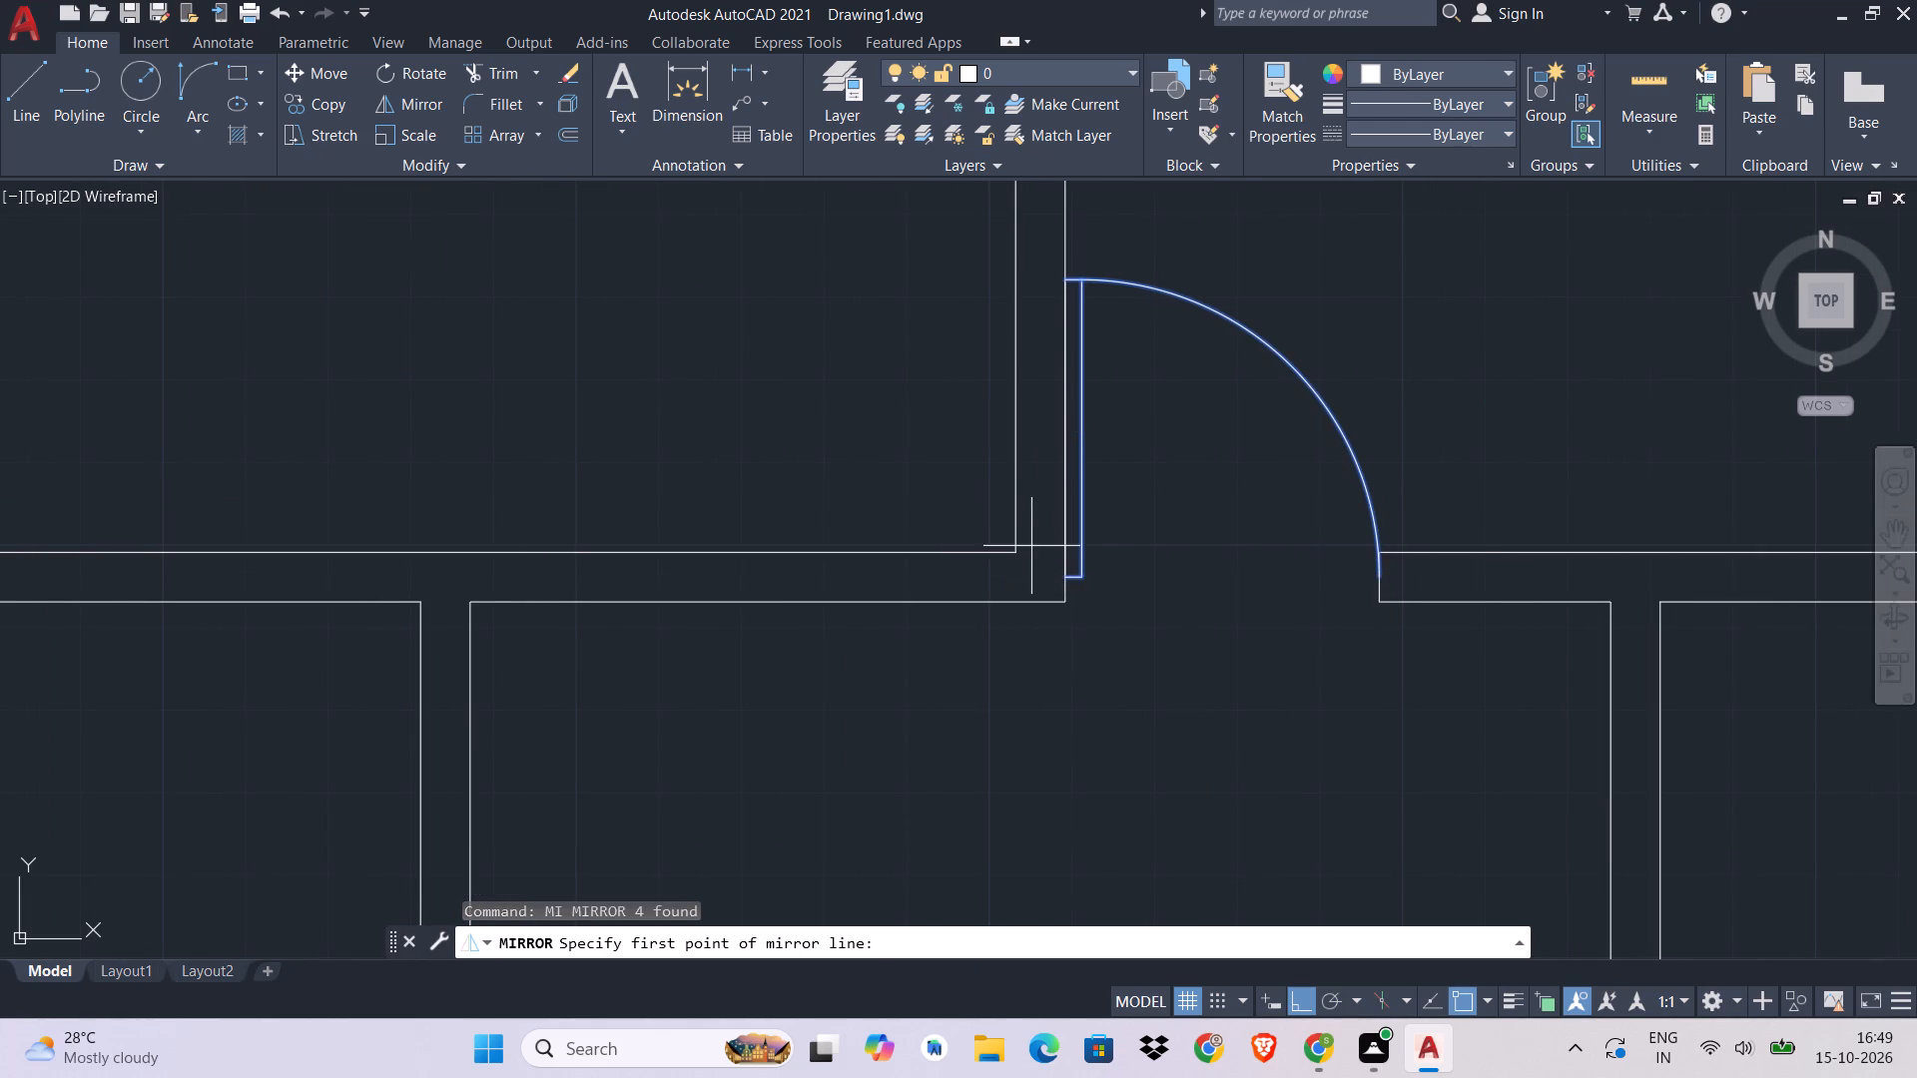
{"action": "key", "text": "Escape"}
Draw a 6" guide line west from the door leaf's hinge corner across the thickness of the vertical partition.
{"action": "scroll", "coordinate": [1037, 583], "scroll_direction": "up", "scroll_amount": 3}
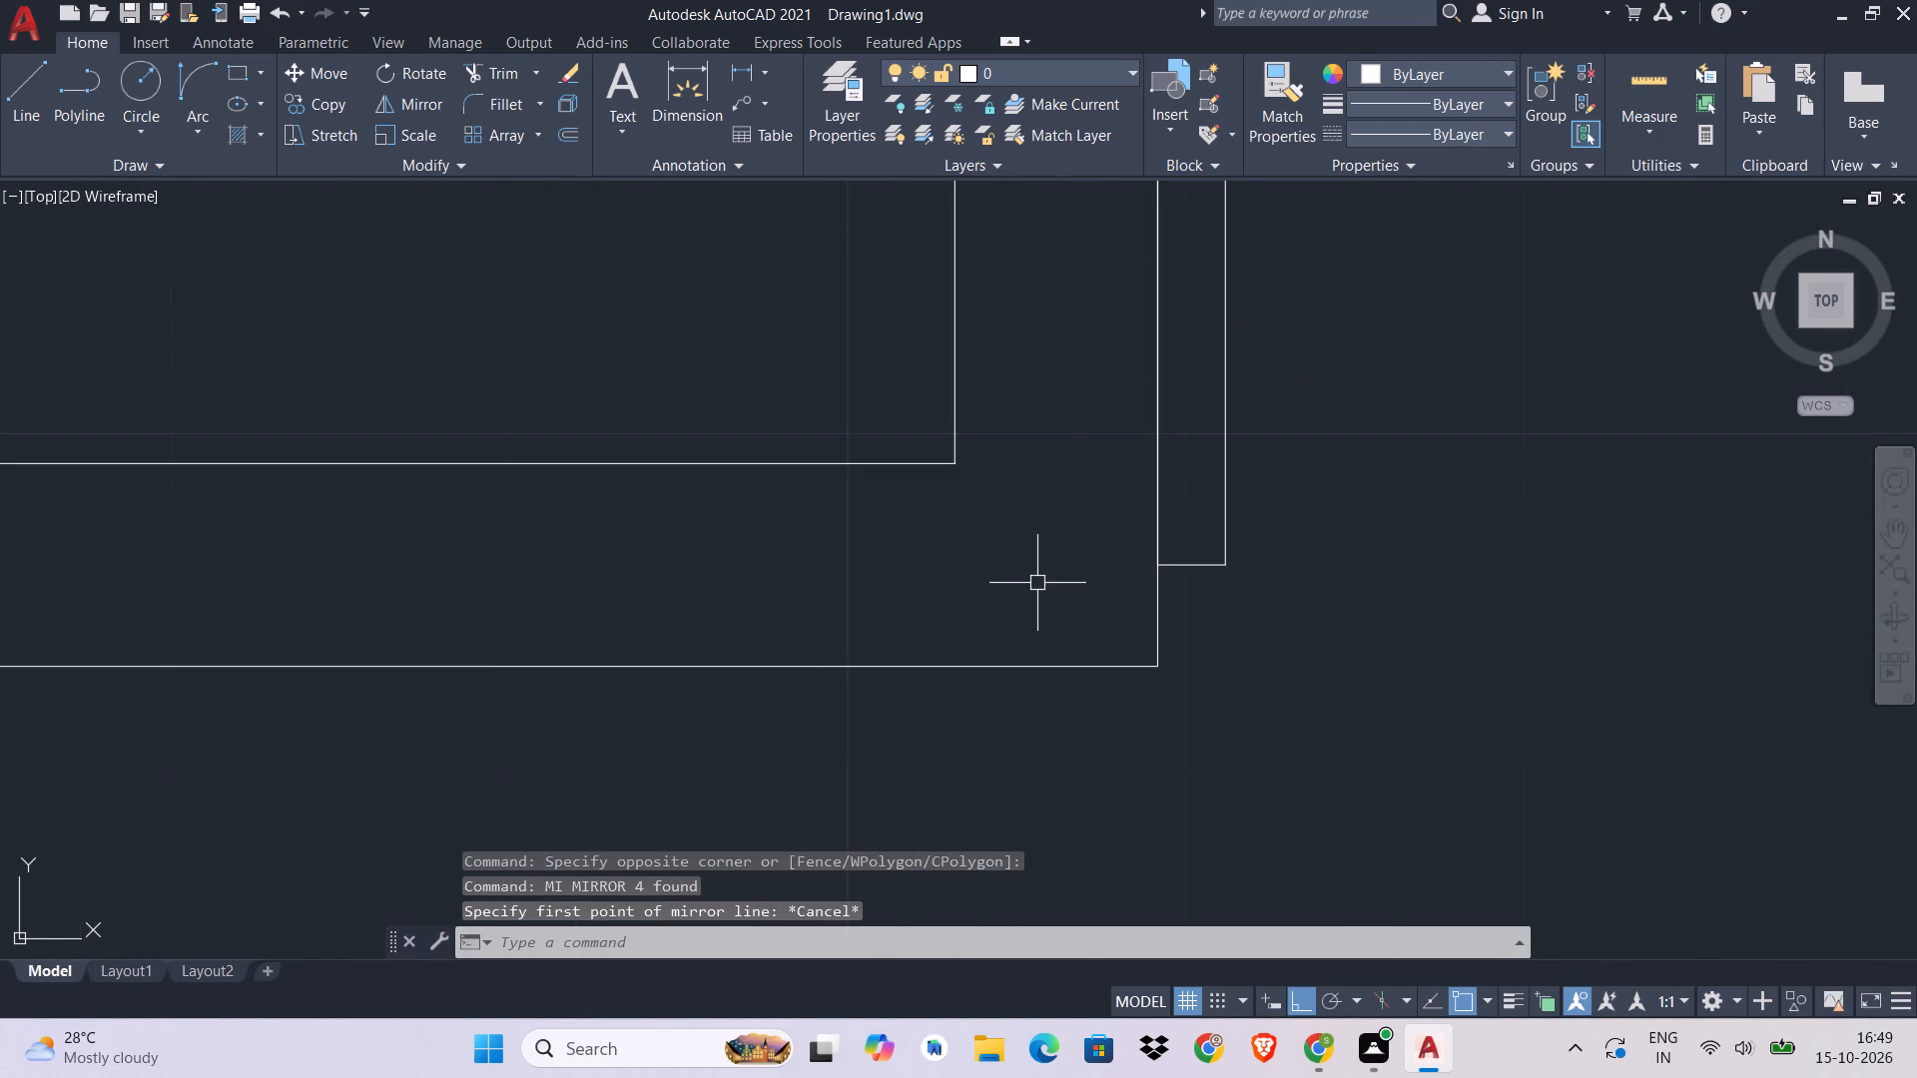
{"action": "type", "text": "L"}
{"action": "key", "text": "space"}
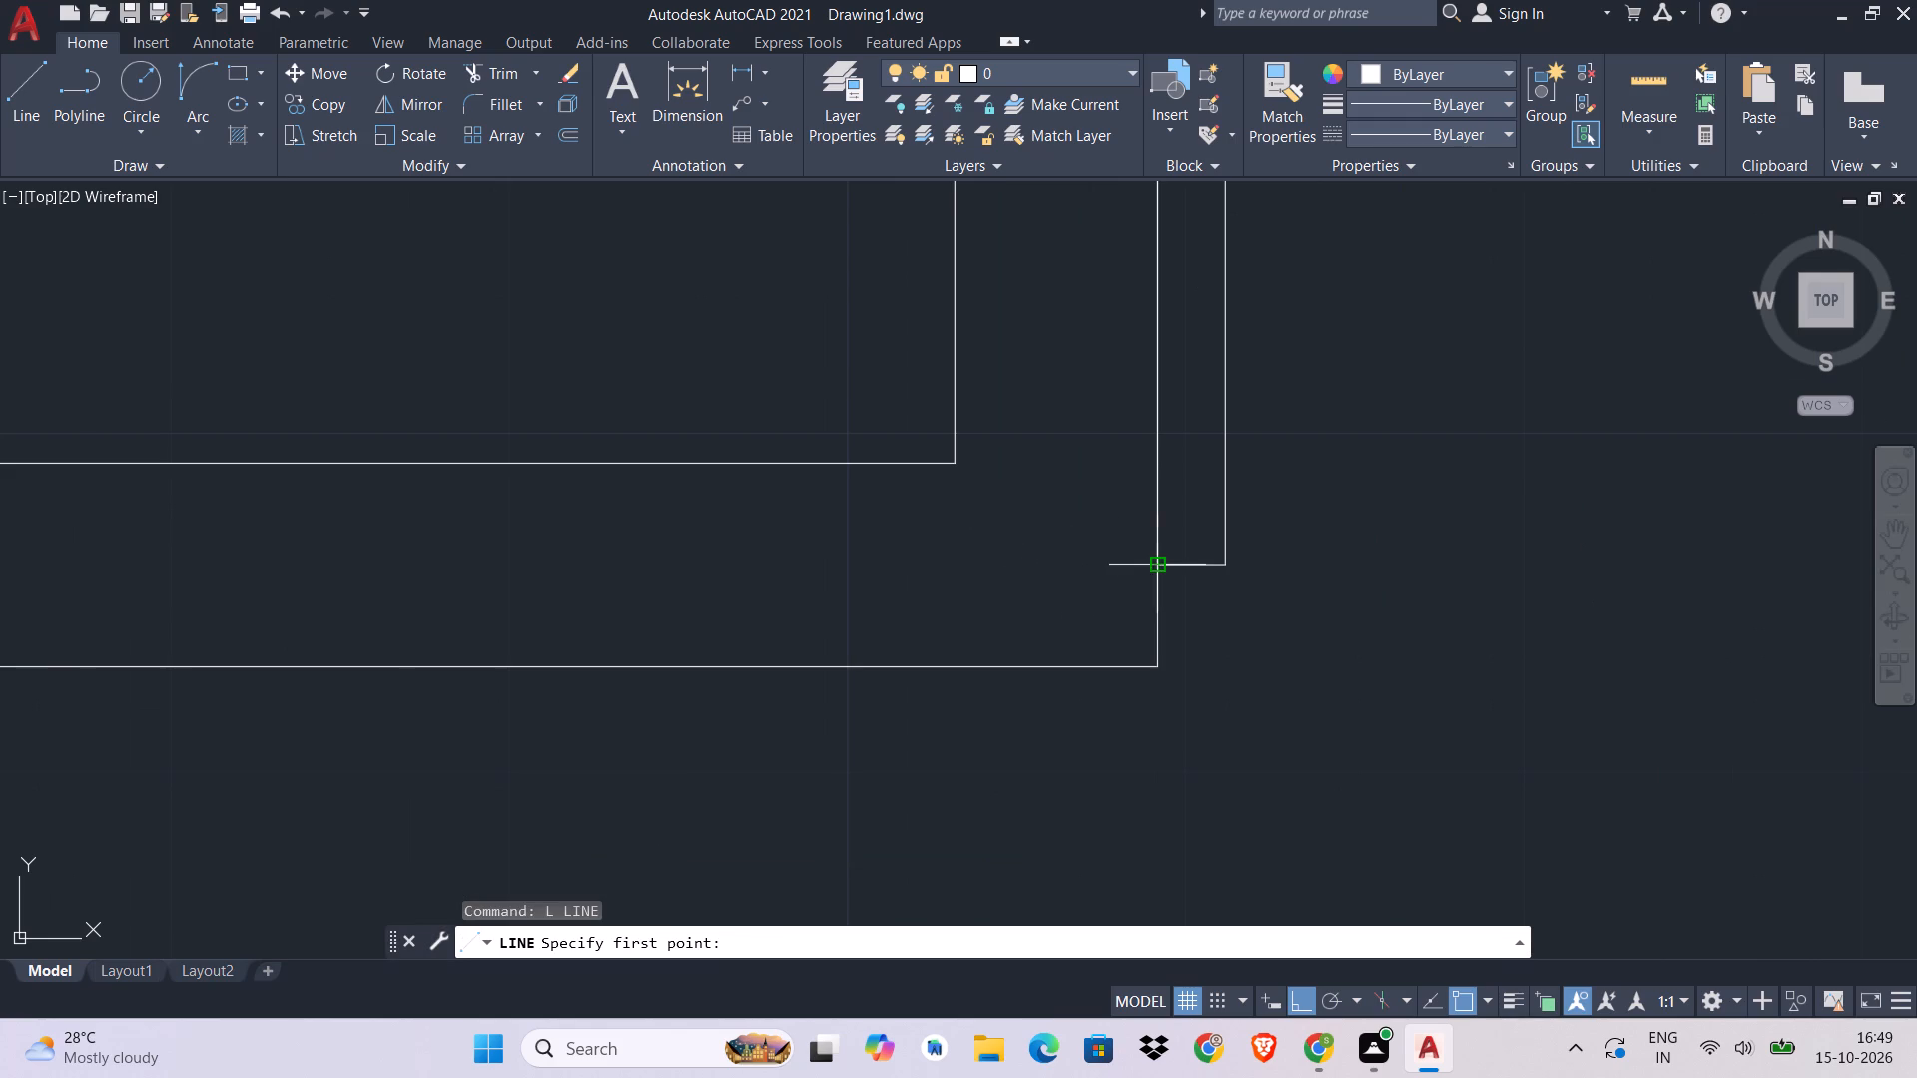
{"action": "left_click", "coordinate": [1161, 562]}
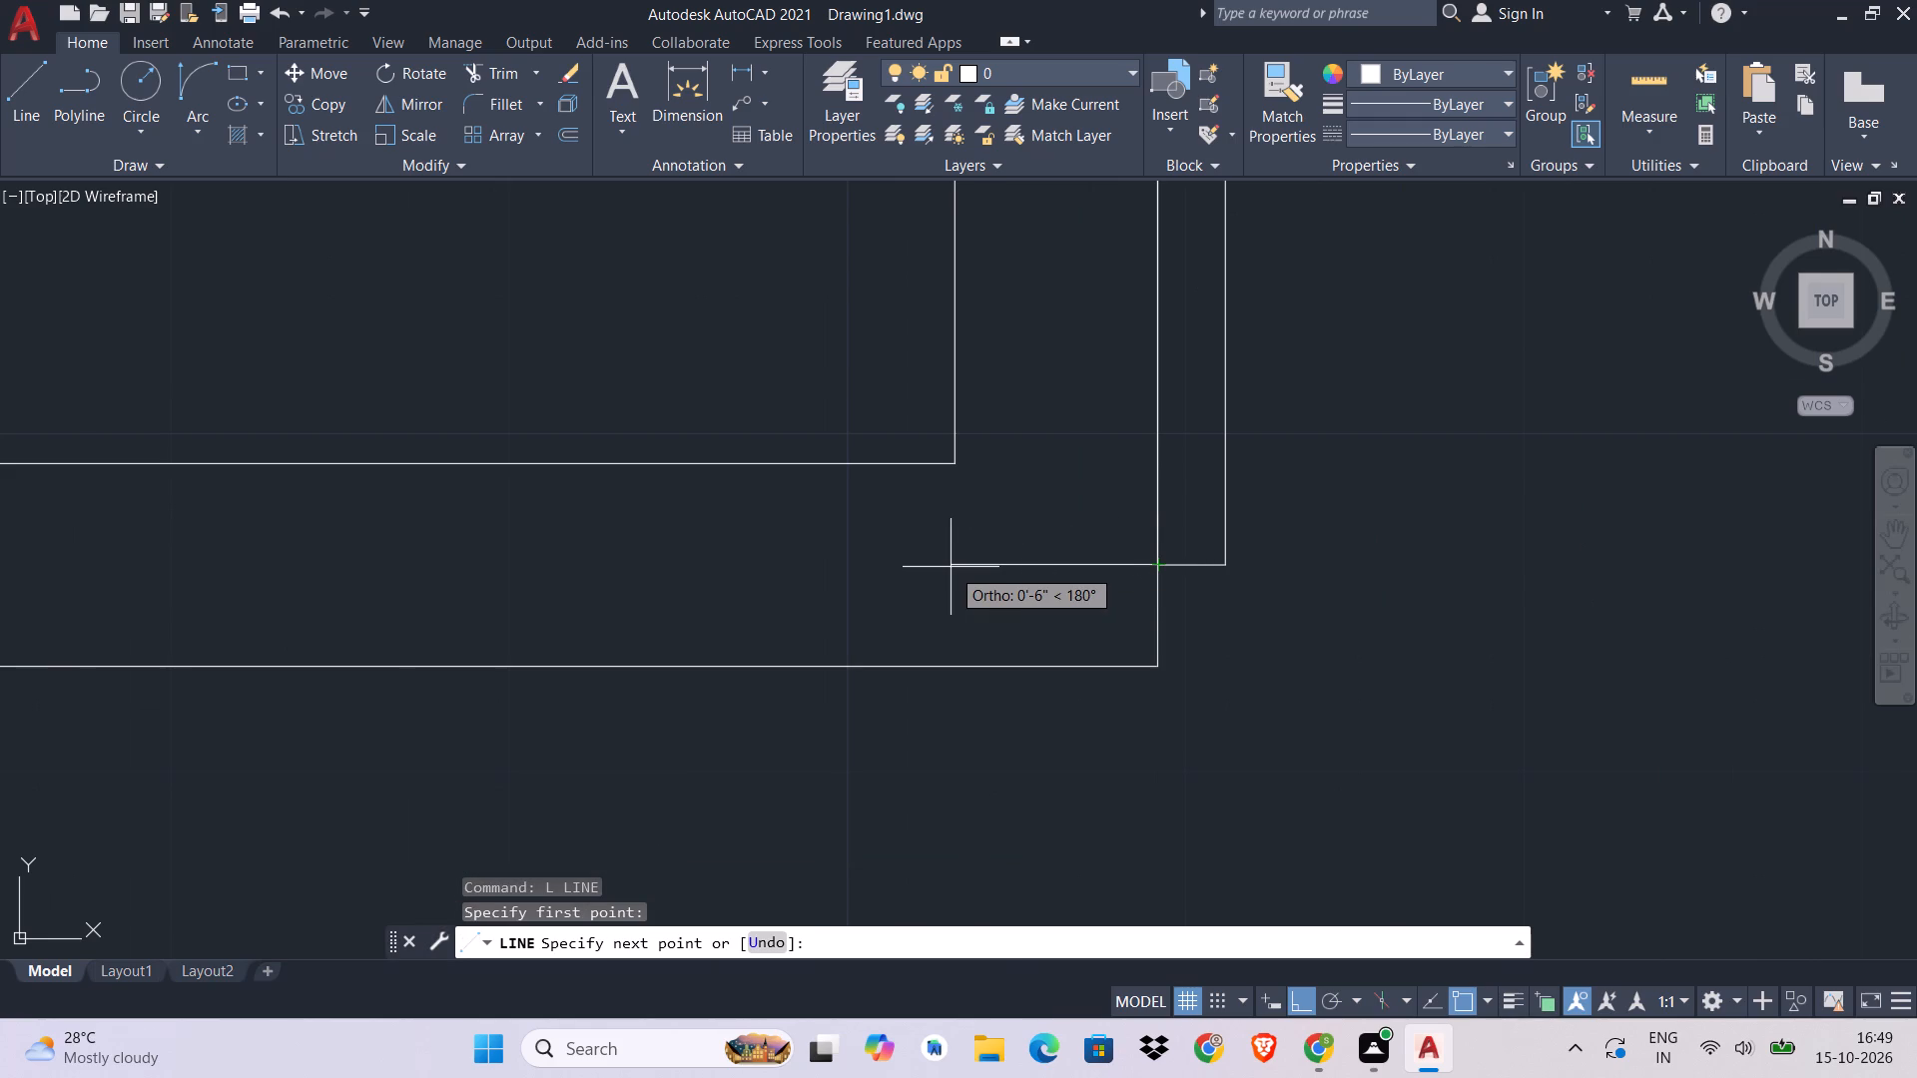
{"action": "key", "text": "6"}
{"action": "key", "text": "space"}
{"action": "key", "text": "Escape"}
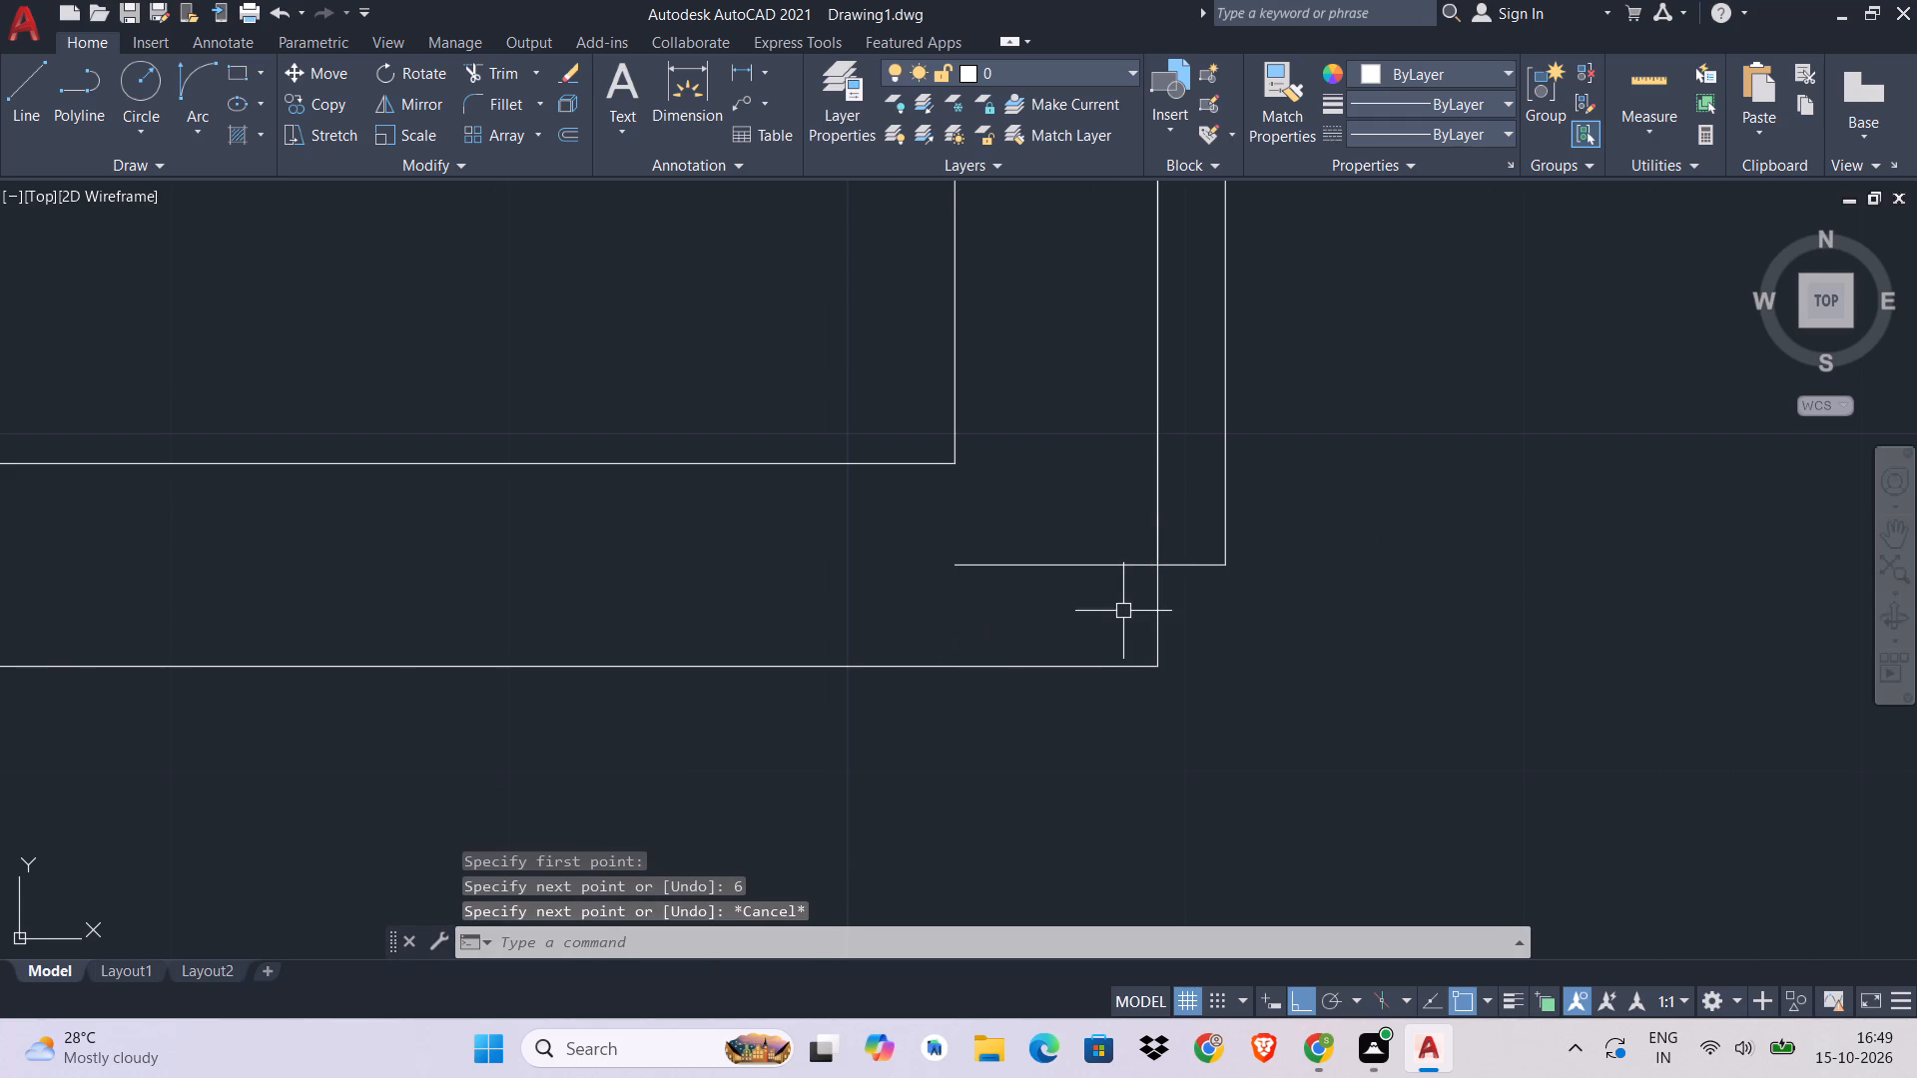
Mirror the northeast room's door leaf and swing into the northwest room about a vertical axis through the 6" guide line's midpoint, keeping the original.
{"action": "scroll", "coordinate": [1123, 617], "scroll_direction": "down", "scroll_amount": 2}
{"action": "middle_click_drag", "start_coordinate": [1123, 635], "coordinate": [895, 685]}
{"action": "middle_click_drag", "start_coordinate": [1149, 395], "coordinate": [1151, 575]}
{"action": "scroll", "coordinate": [1161, 527], "scroll_direction": "down", "scroll_amount": 1}
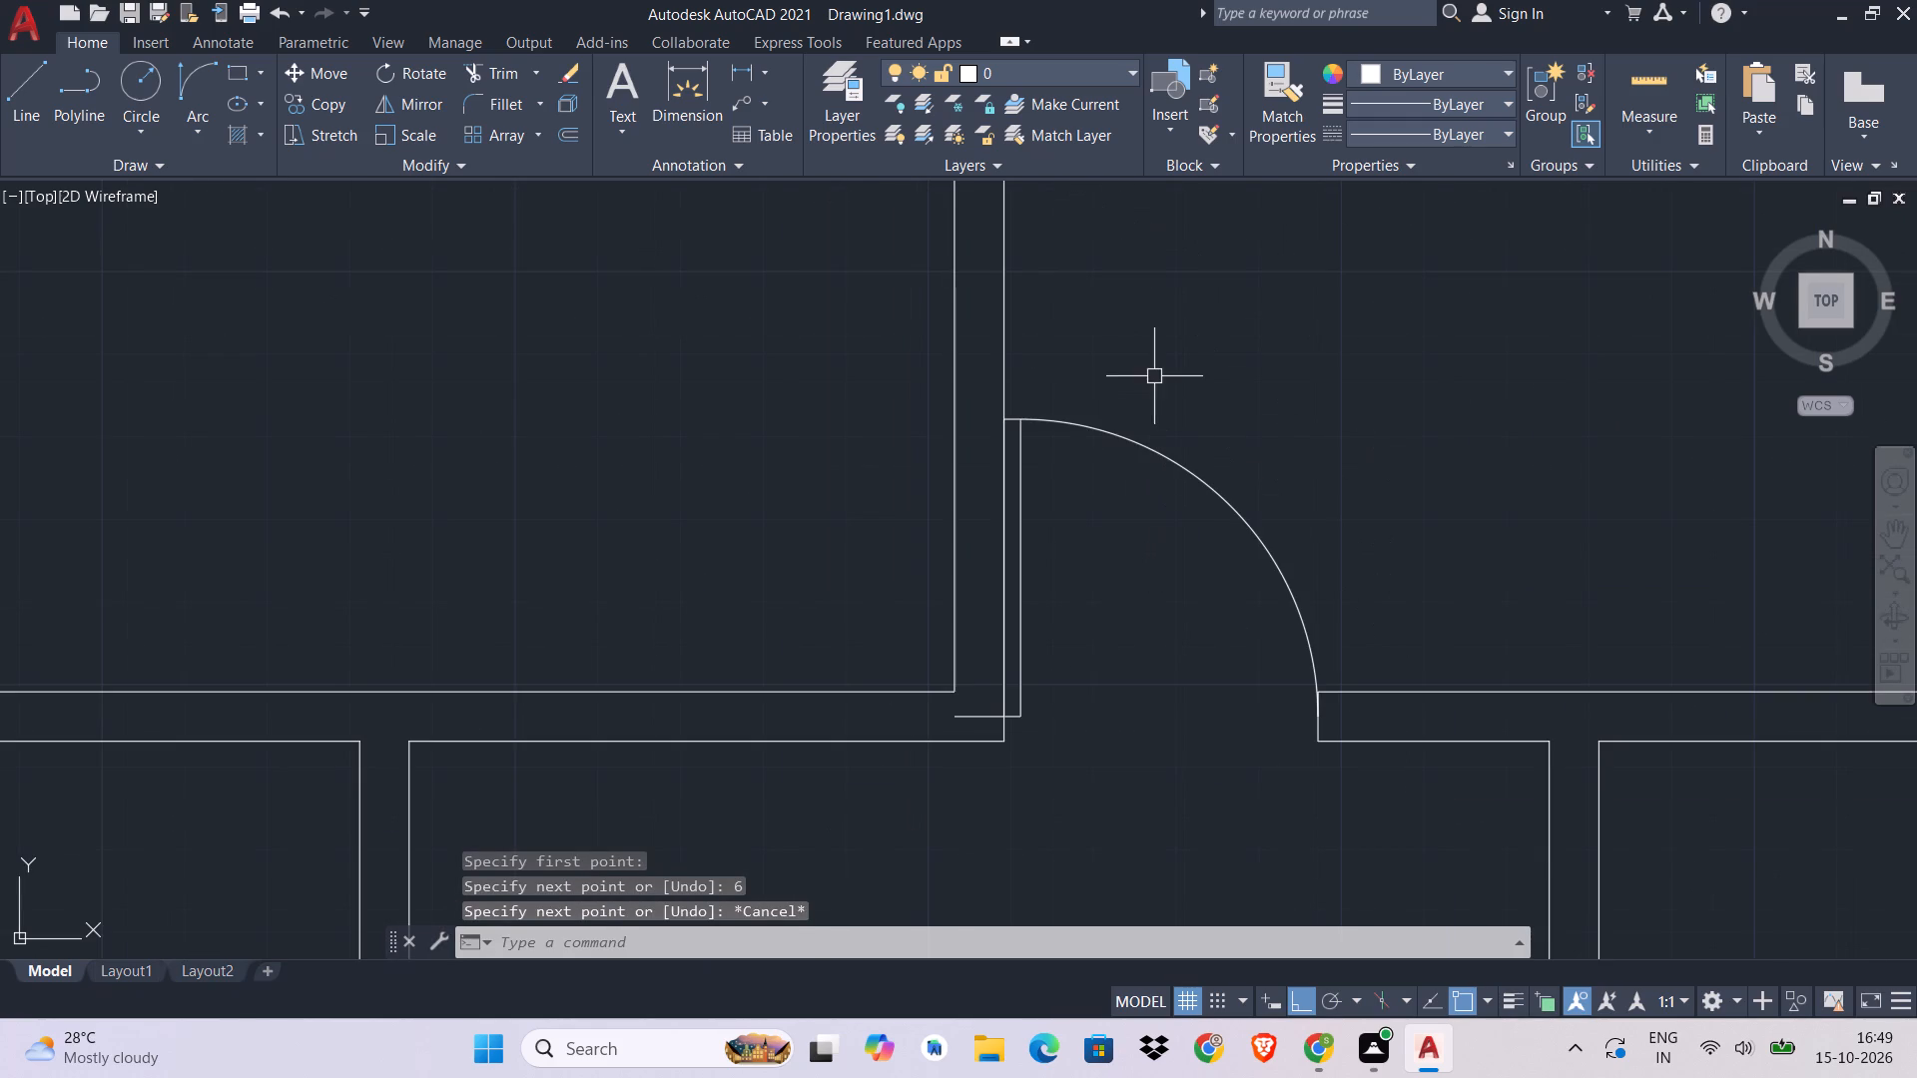
{"action": "left_click", "coordinate": [1154, 376]}
{"action": "left_click", "coordinate": [1012, 799]}
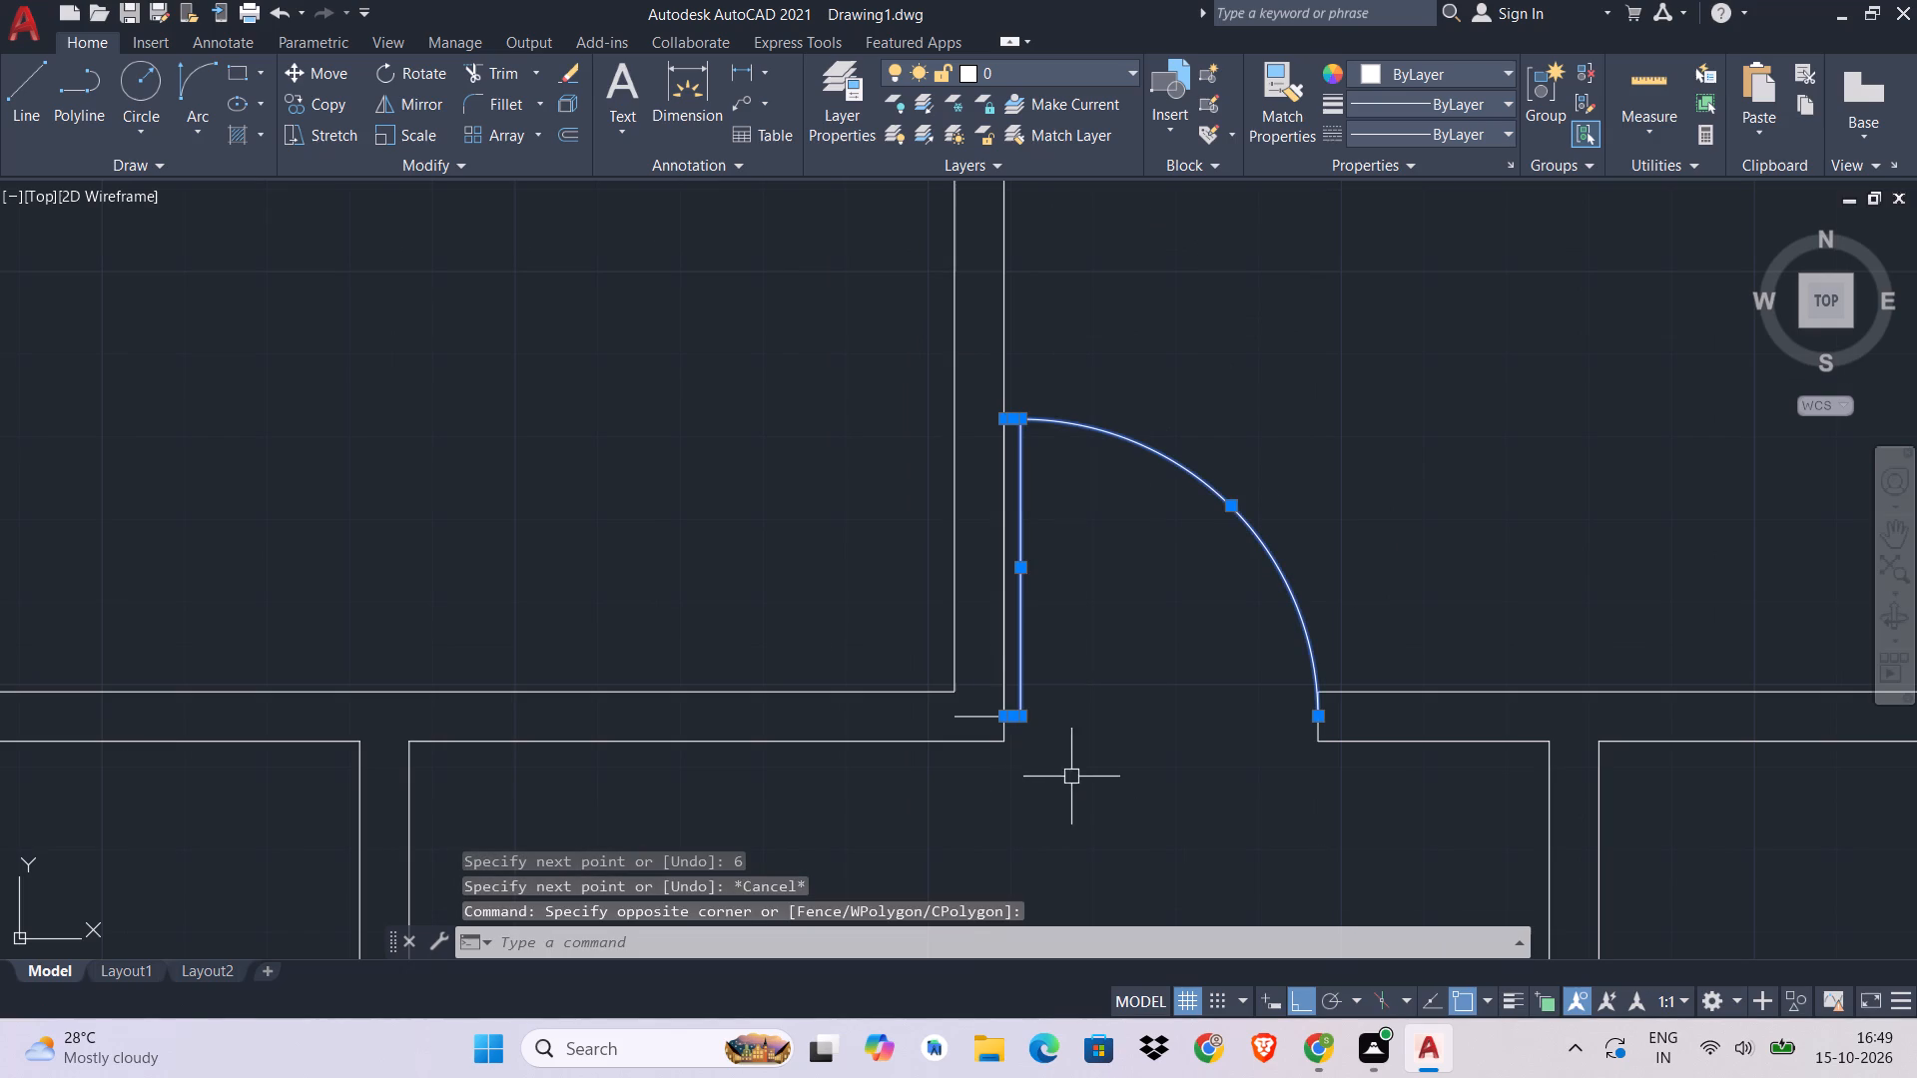
{"action": "key", "text": "m"}
{"action": "key", "text": "i"}
{"action": "key", "text": "space"}
{"action": "scroll", "coordinate": [1001, 722], "scroll_direction": "up", "scroll_amount": 2}
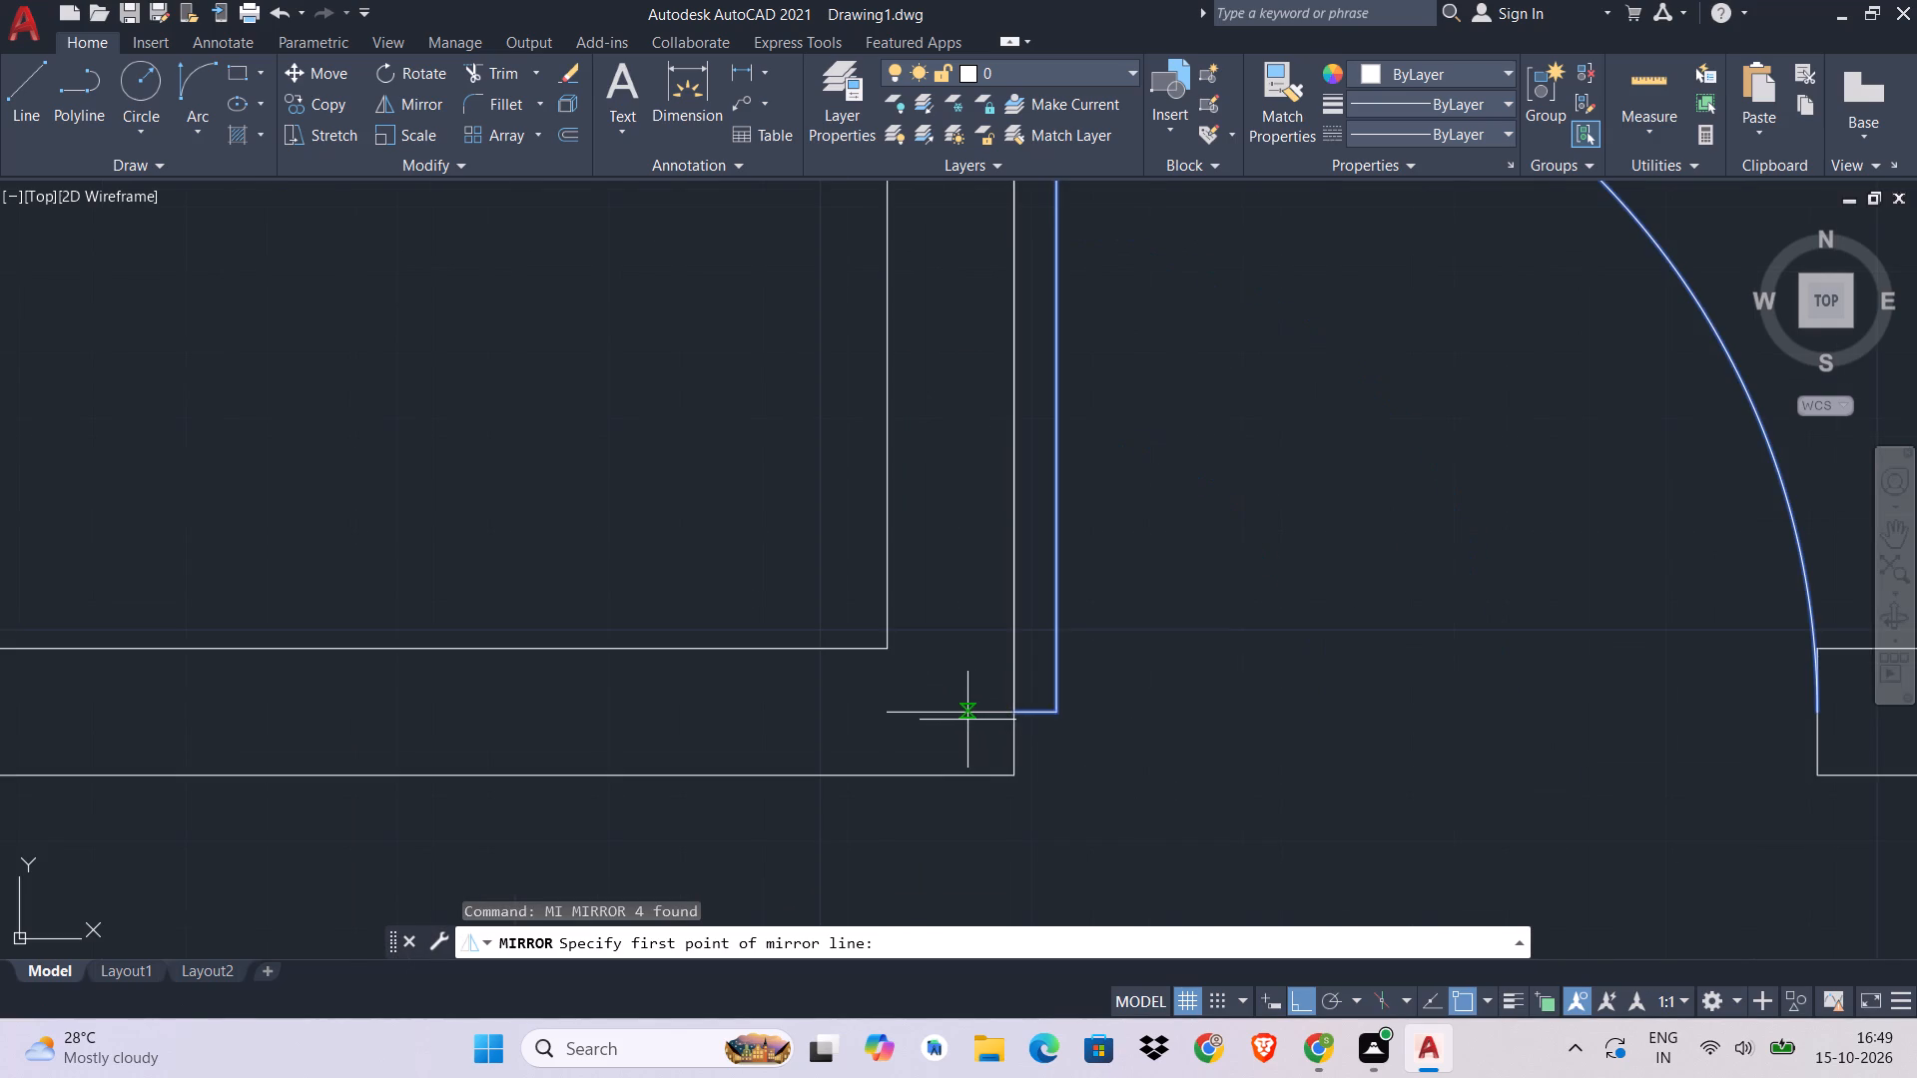
{"action": "left_click", "coordinate": [958, 712]}
{"action": "left_click", "coordinate": [954, 441]}
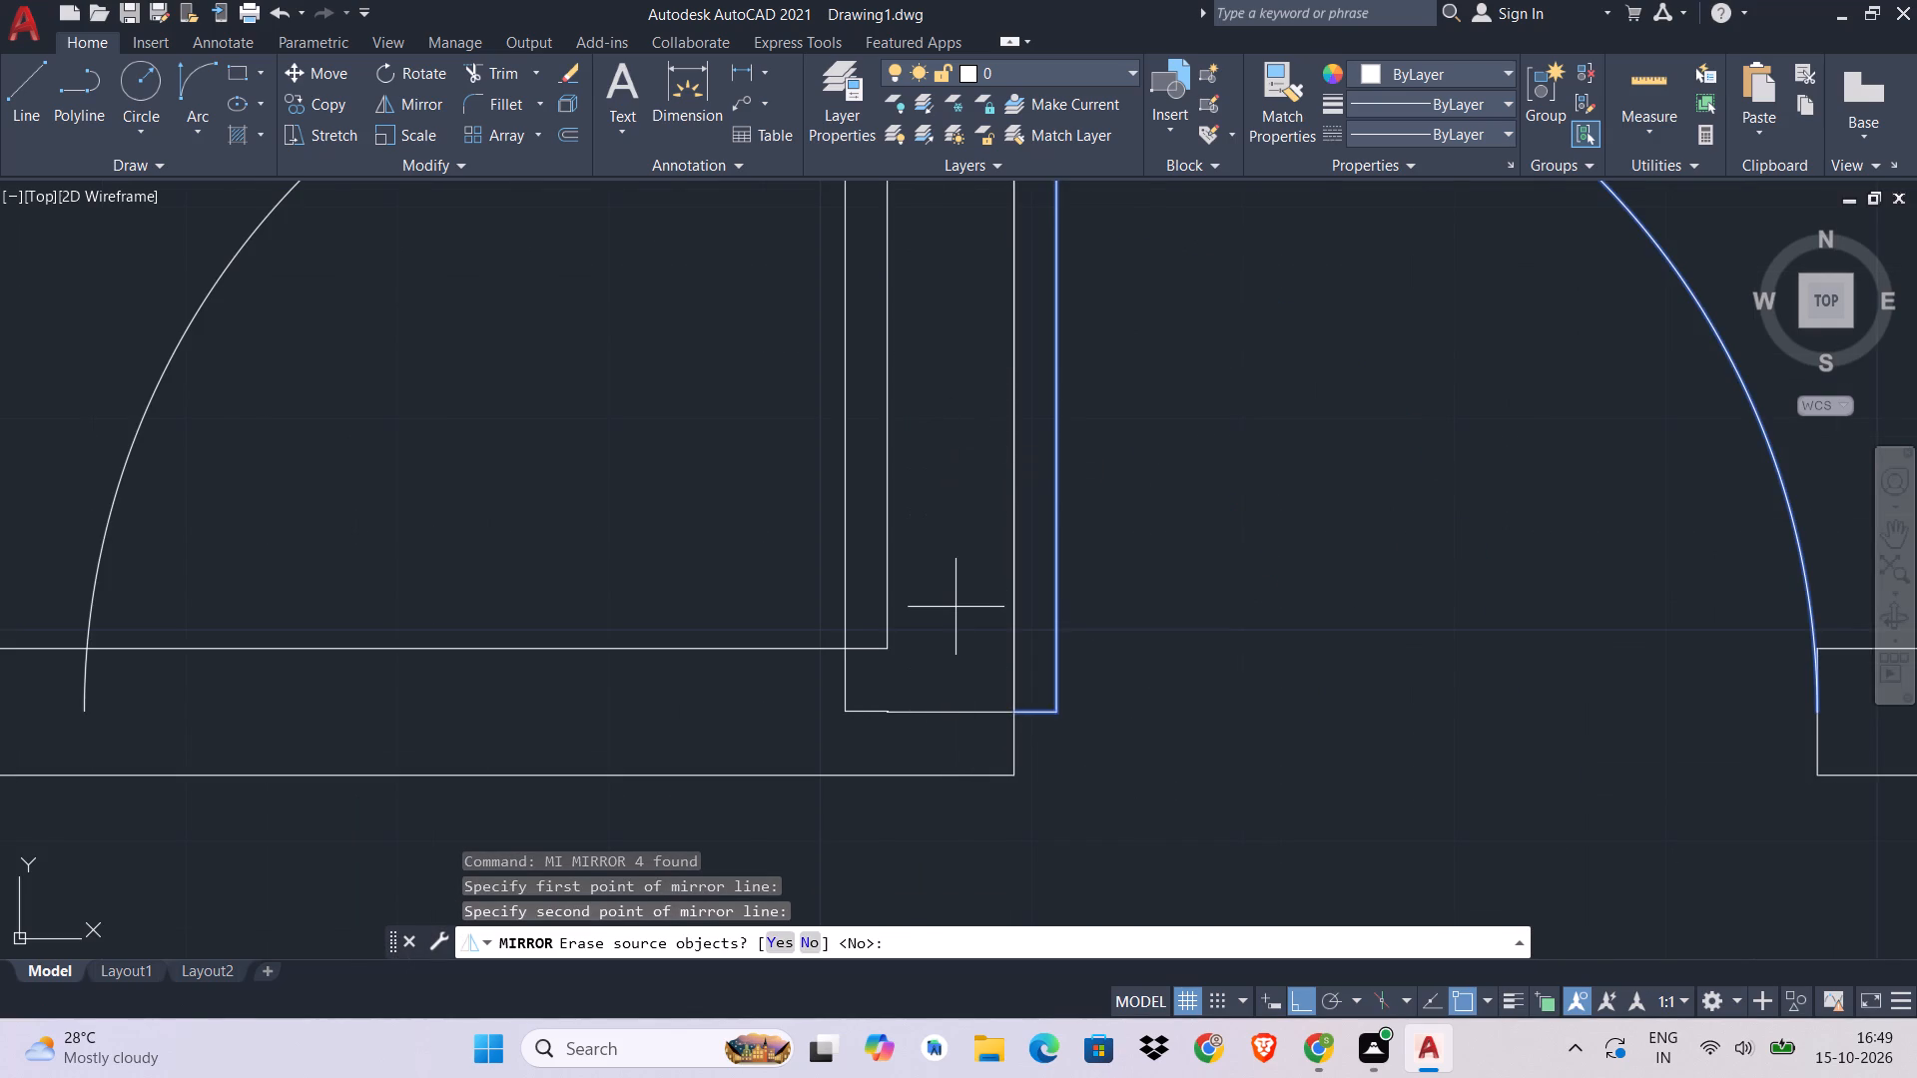
{"action": "key", "text": "Return"}
{"action": "left_click", "coordinate": [940, 717]}
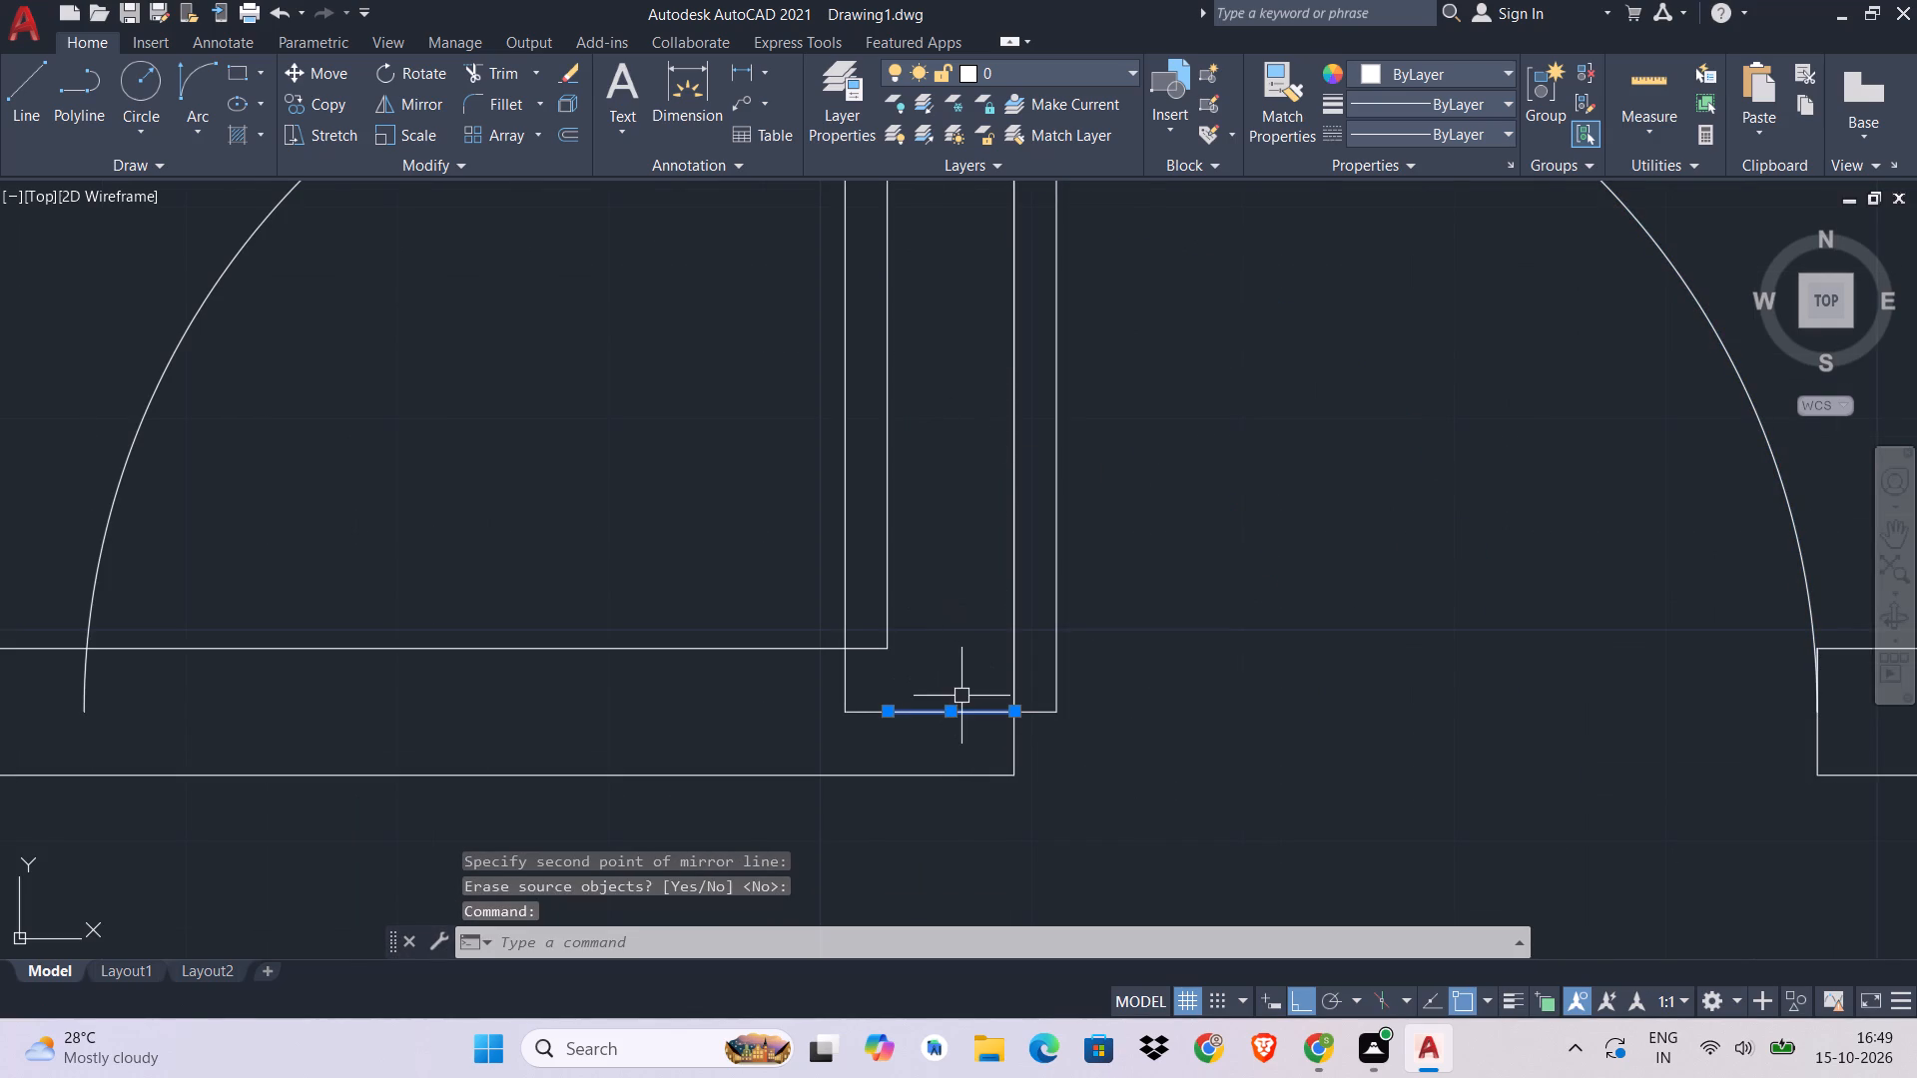
{"action": "key", "text": "Escape"}
Draw a jamb line from the northwest room's inner southeast corner straight south across the horizontal partition.
{"action": "key", "text": "l"}
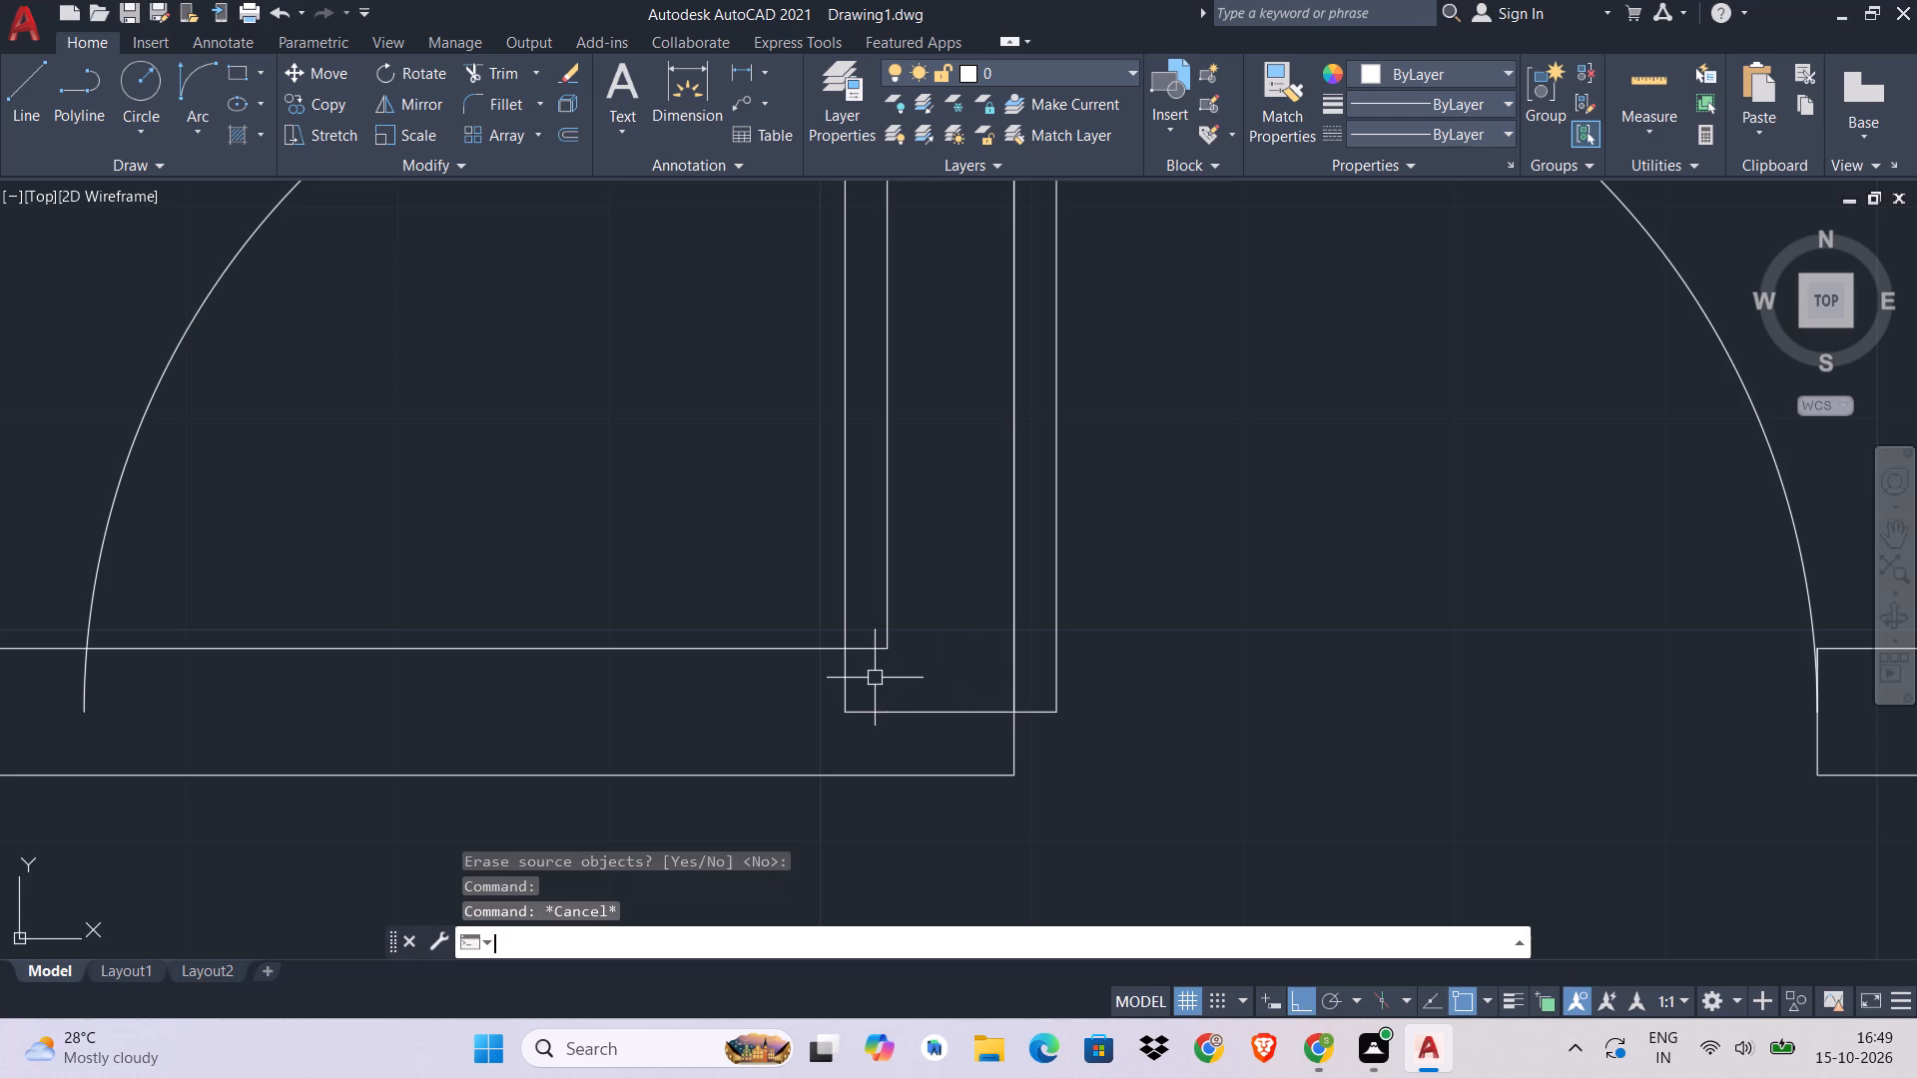
{"action": "key", "text": "space"}
{"action": "left_click", "coordinate": [888, 649]}
{"action": "left_click", "coordinate": [890, 776]}
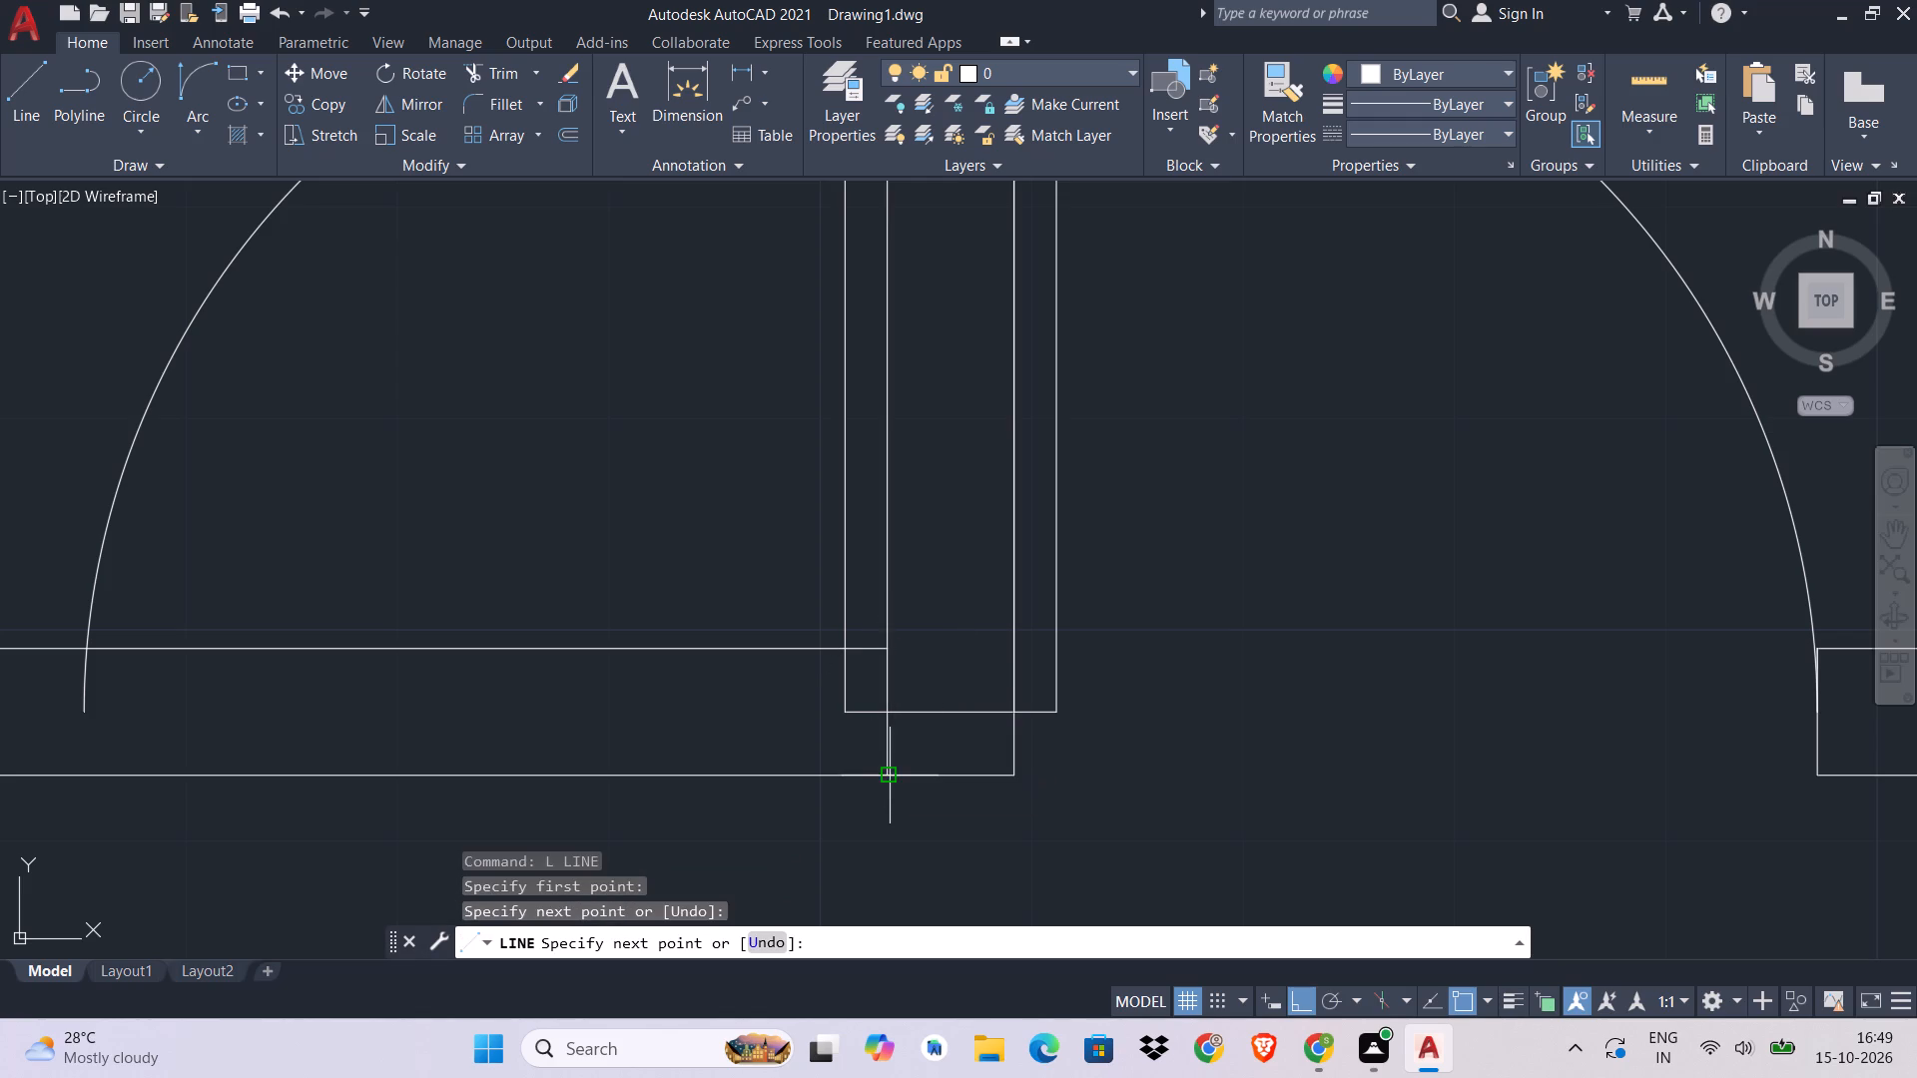
{"action": "middle_click_drag", "start_coordinate": [889, 762], "coordinate": [1257, 698]}
{"action": "key", "text": "Escape"}
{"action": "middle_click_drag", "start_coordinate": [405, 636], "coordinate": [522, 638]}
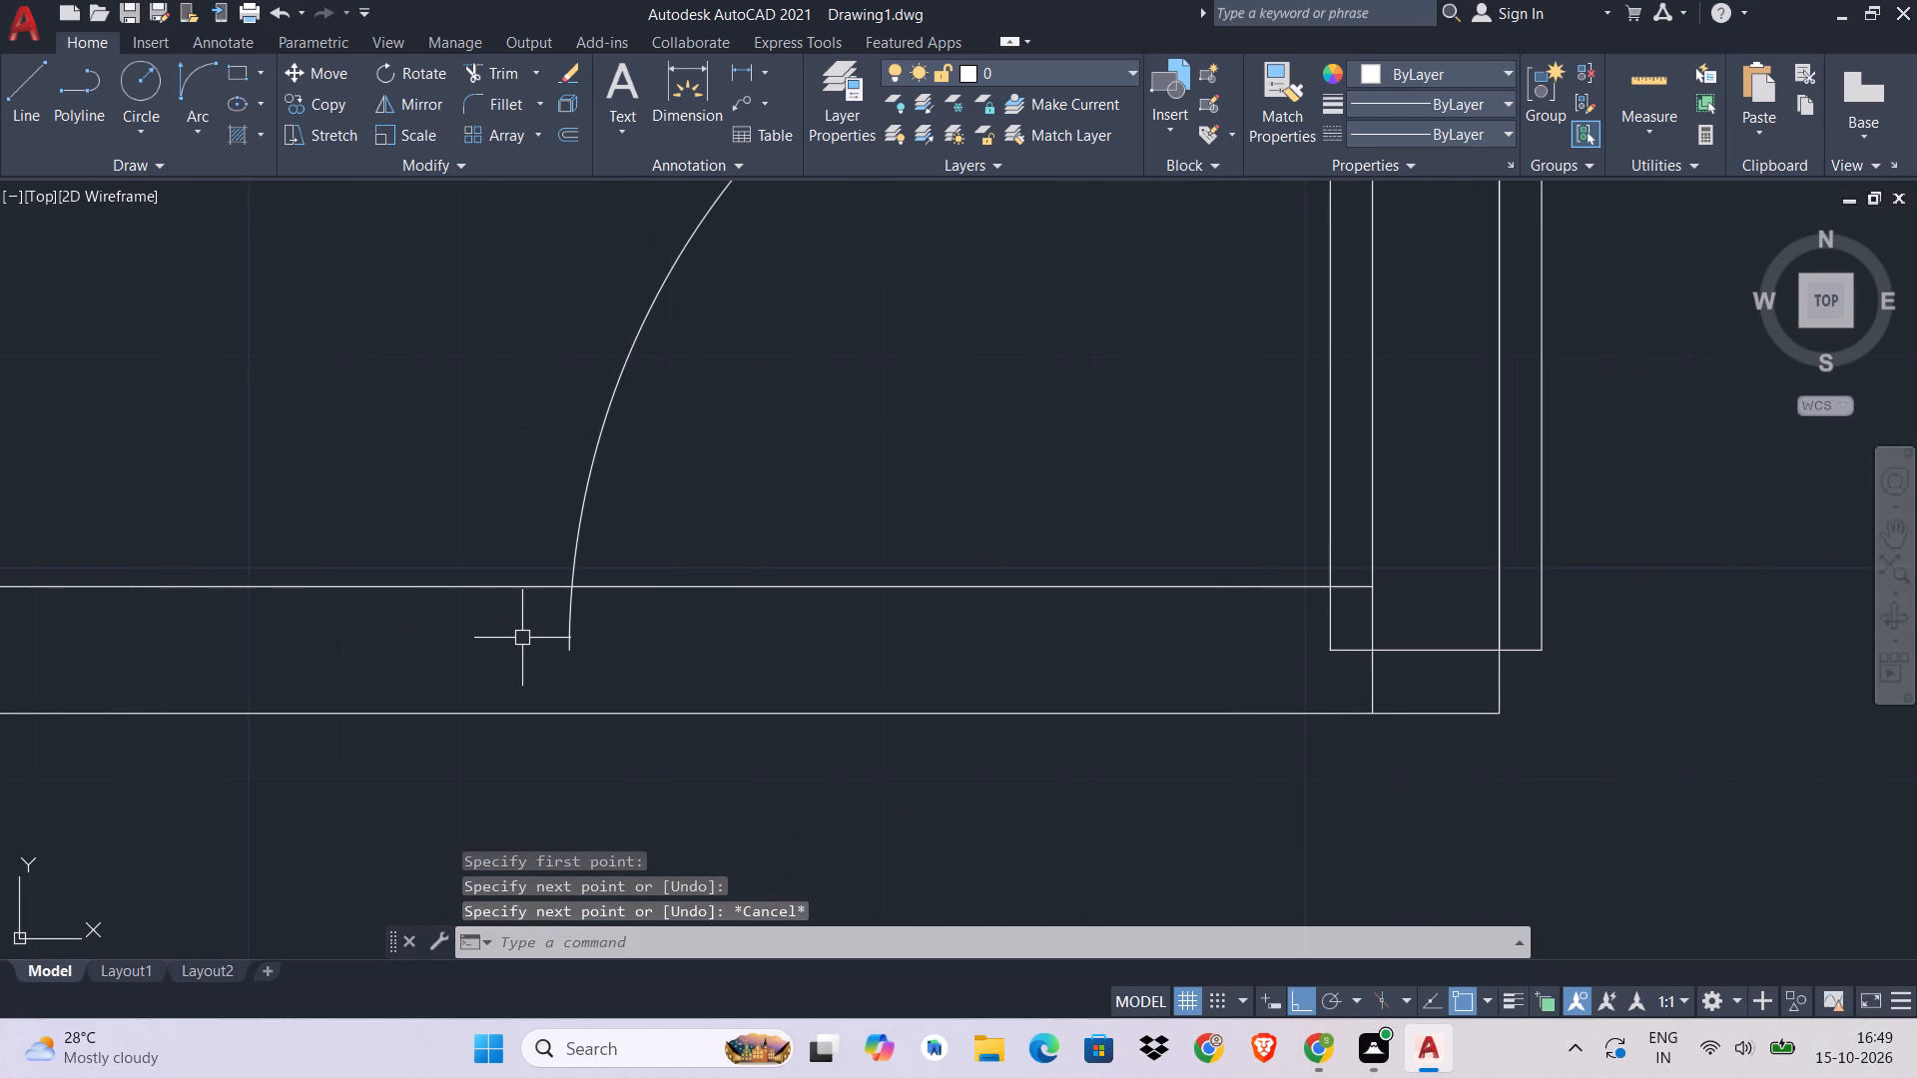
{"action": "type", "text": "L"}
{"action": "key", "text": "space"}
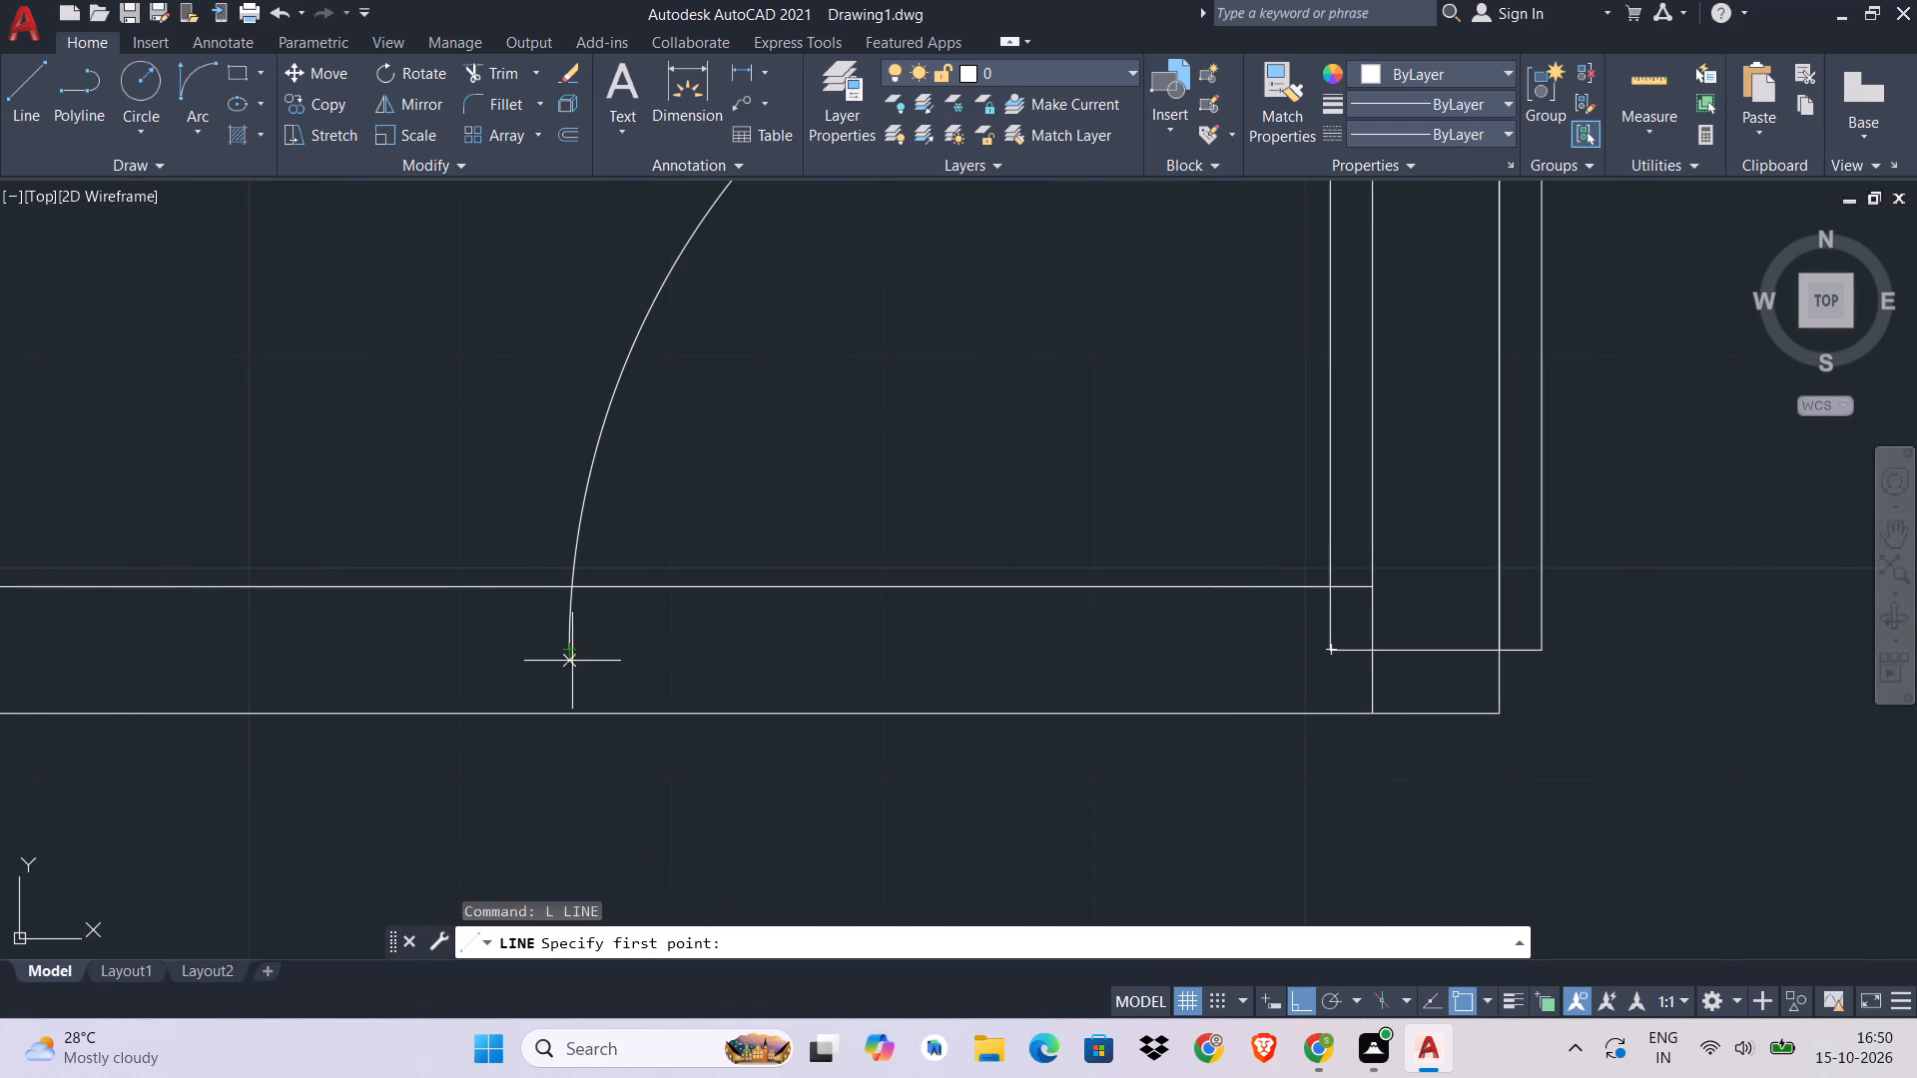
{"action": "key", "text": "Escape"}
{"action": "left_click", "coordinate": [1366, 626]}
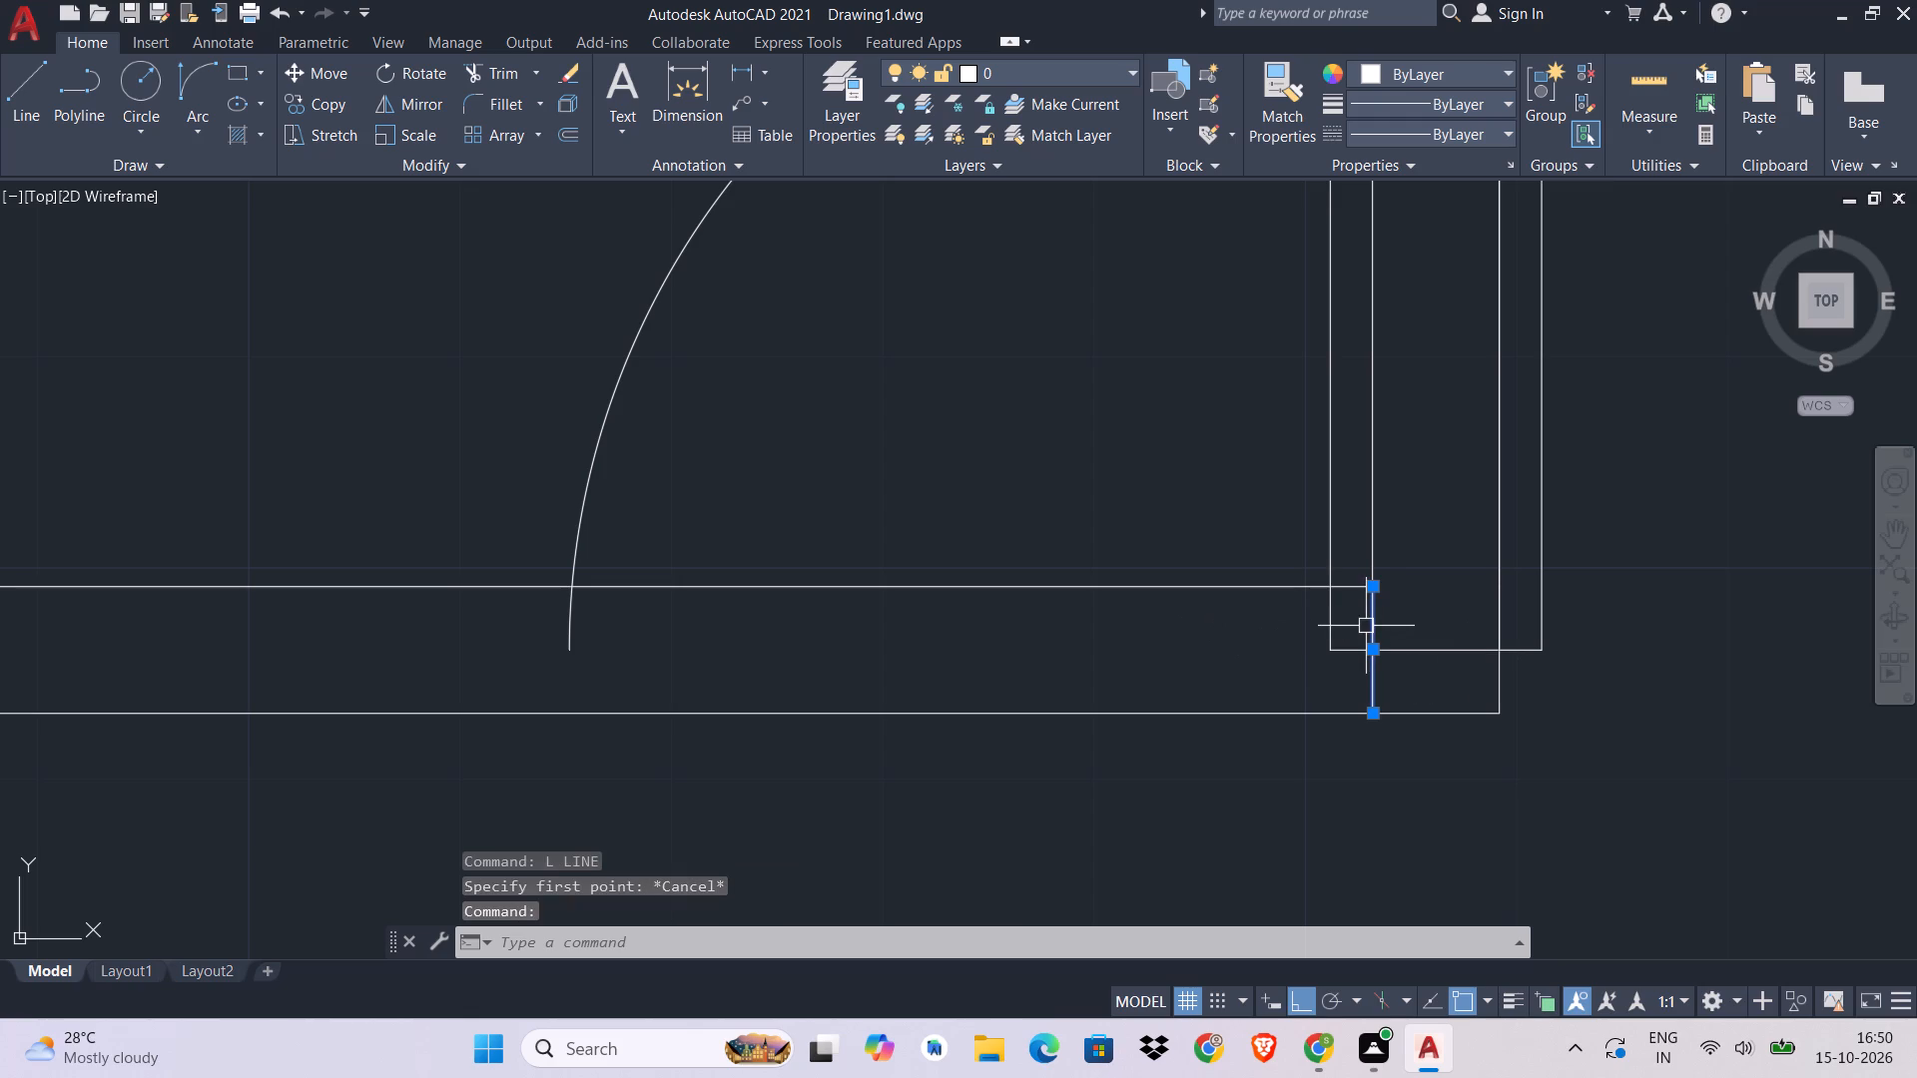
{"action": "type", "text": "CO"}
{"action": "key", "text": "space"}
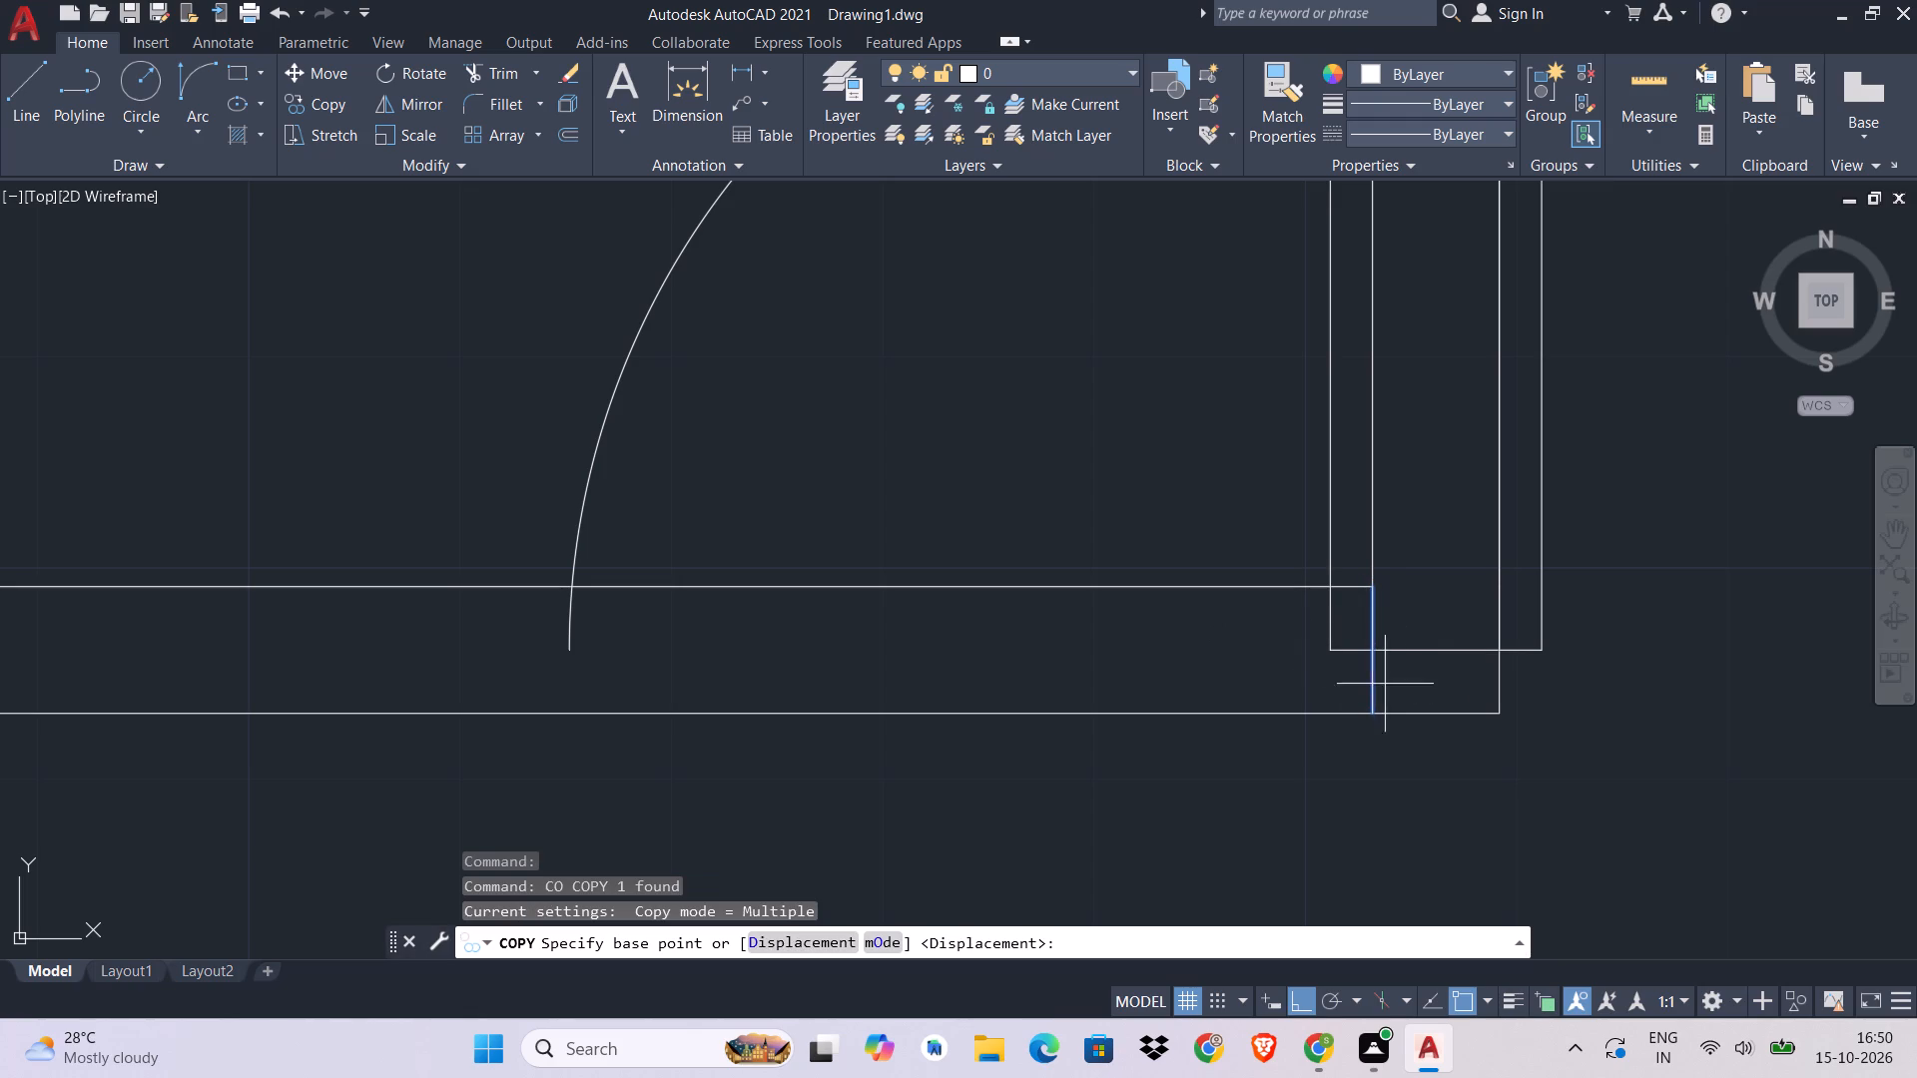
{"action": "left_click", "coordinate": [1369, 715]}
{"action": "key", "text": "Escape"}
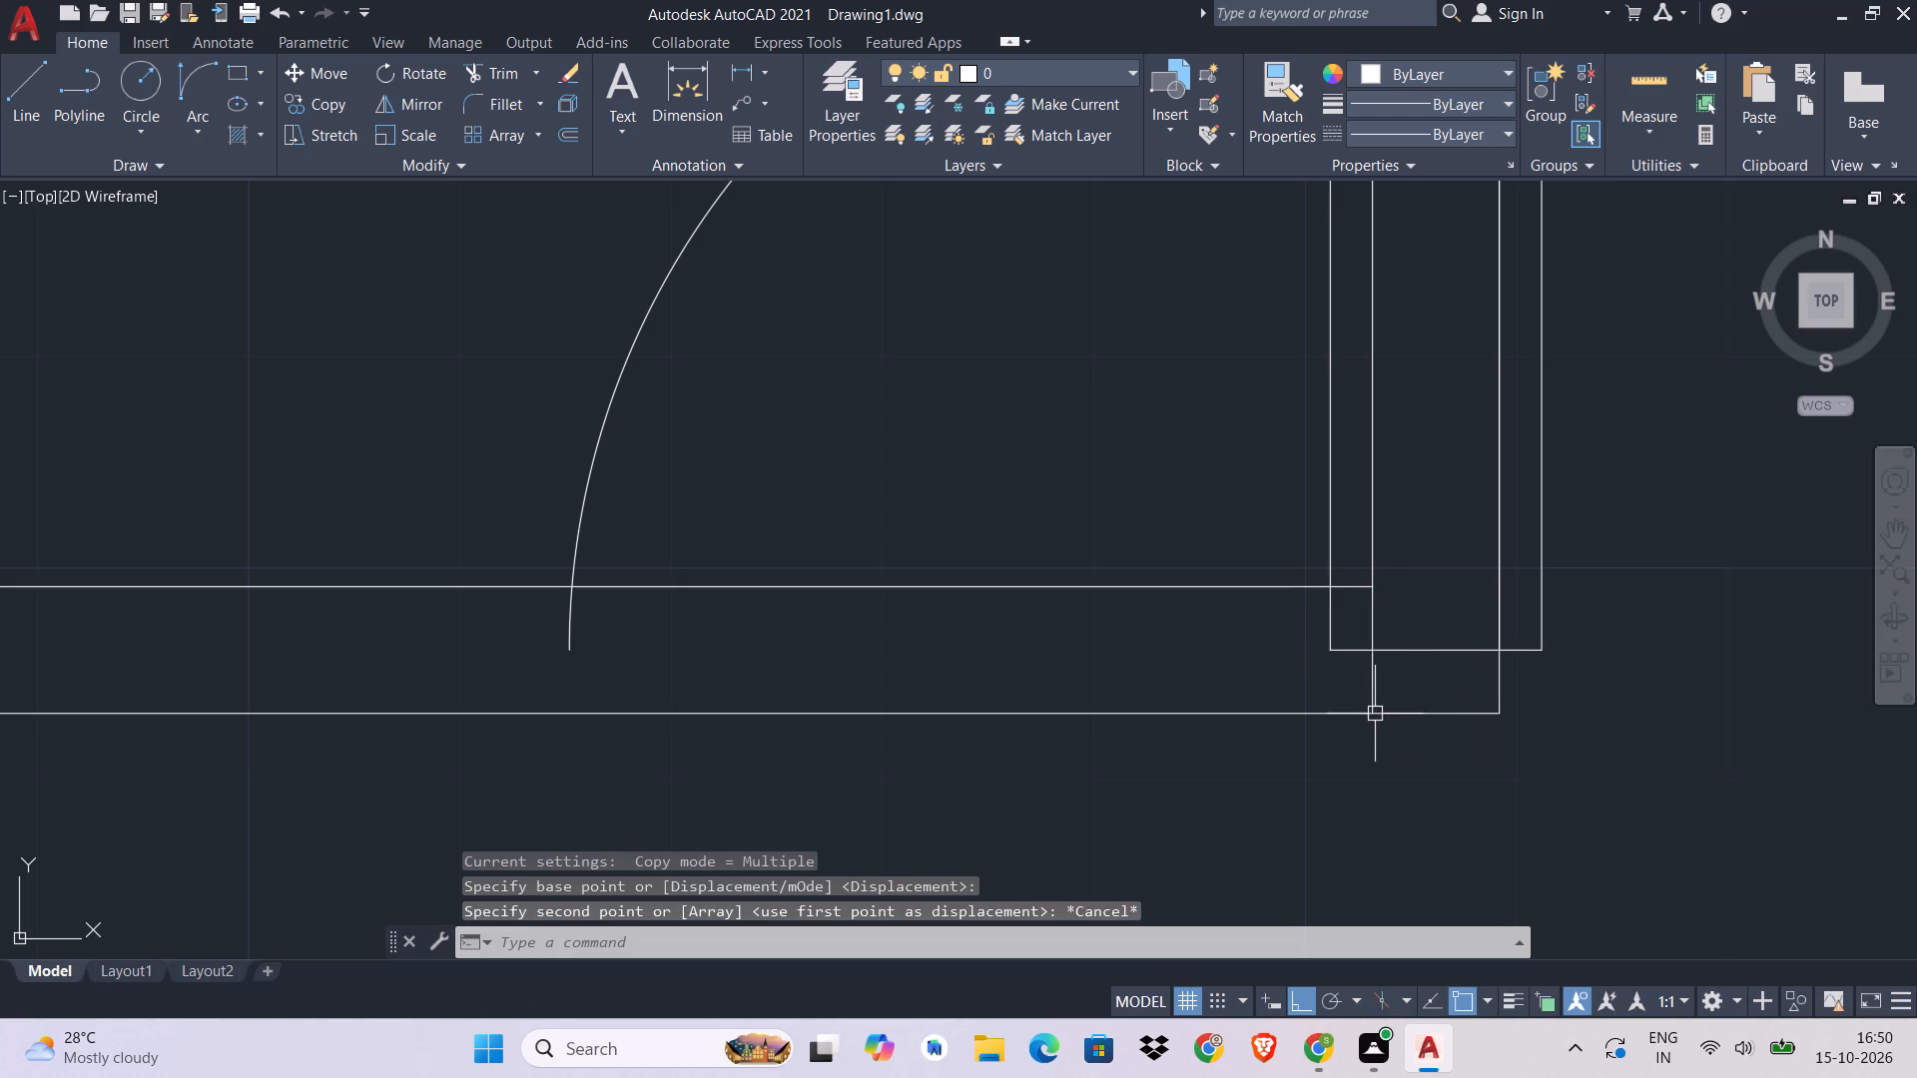
Copy the northwest room's east jamb line, from its south end, to the partition's south face below the mirrored swing's free end.
{"action": "left_click", "coordinate": [1367, 688]}
{"action": "key", "text": "c"}
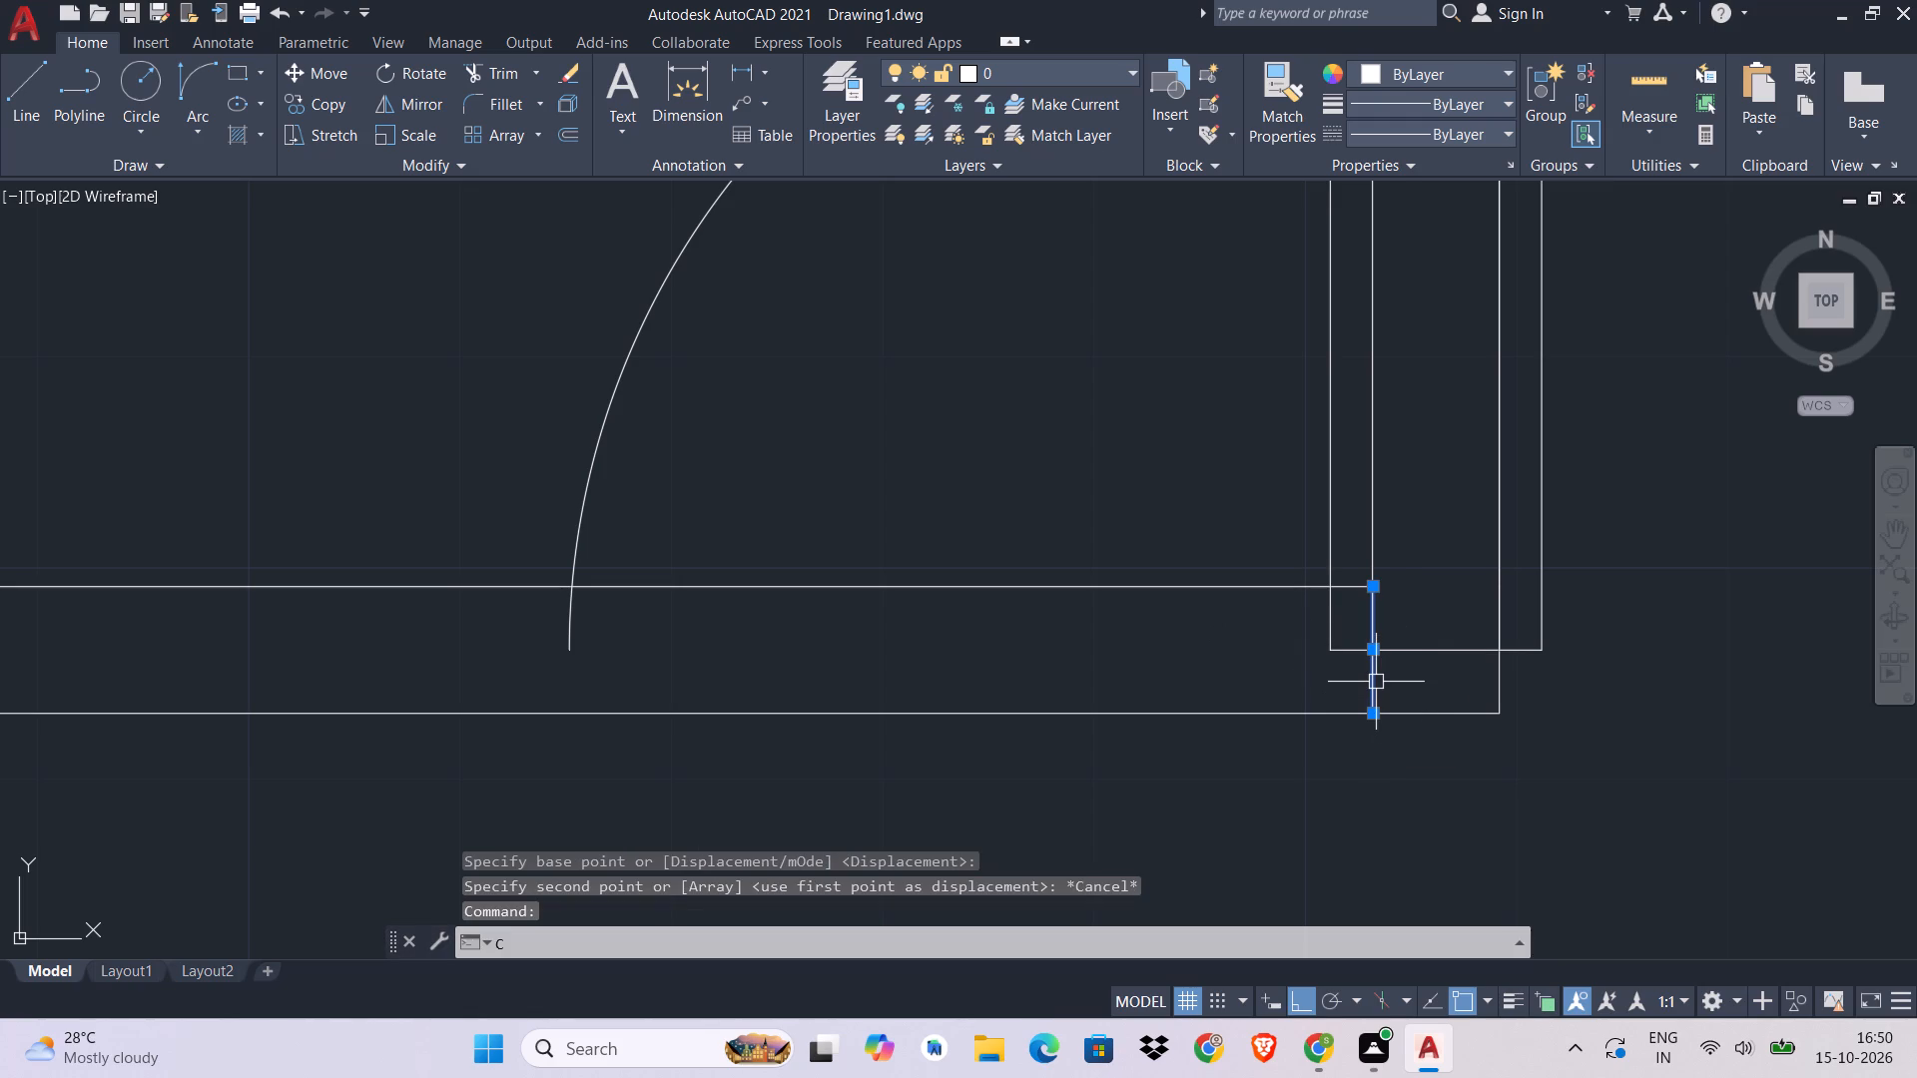
{"action": "type", "text": "O"}
{"action": "key", "text": "space"}
{"action": "left_click", "coordinate": [1374, 720]}
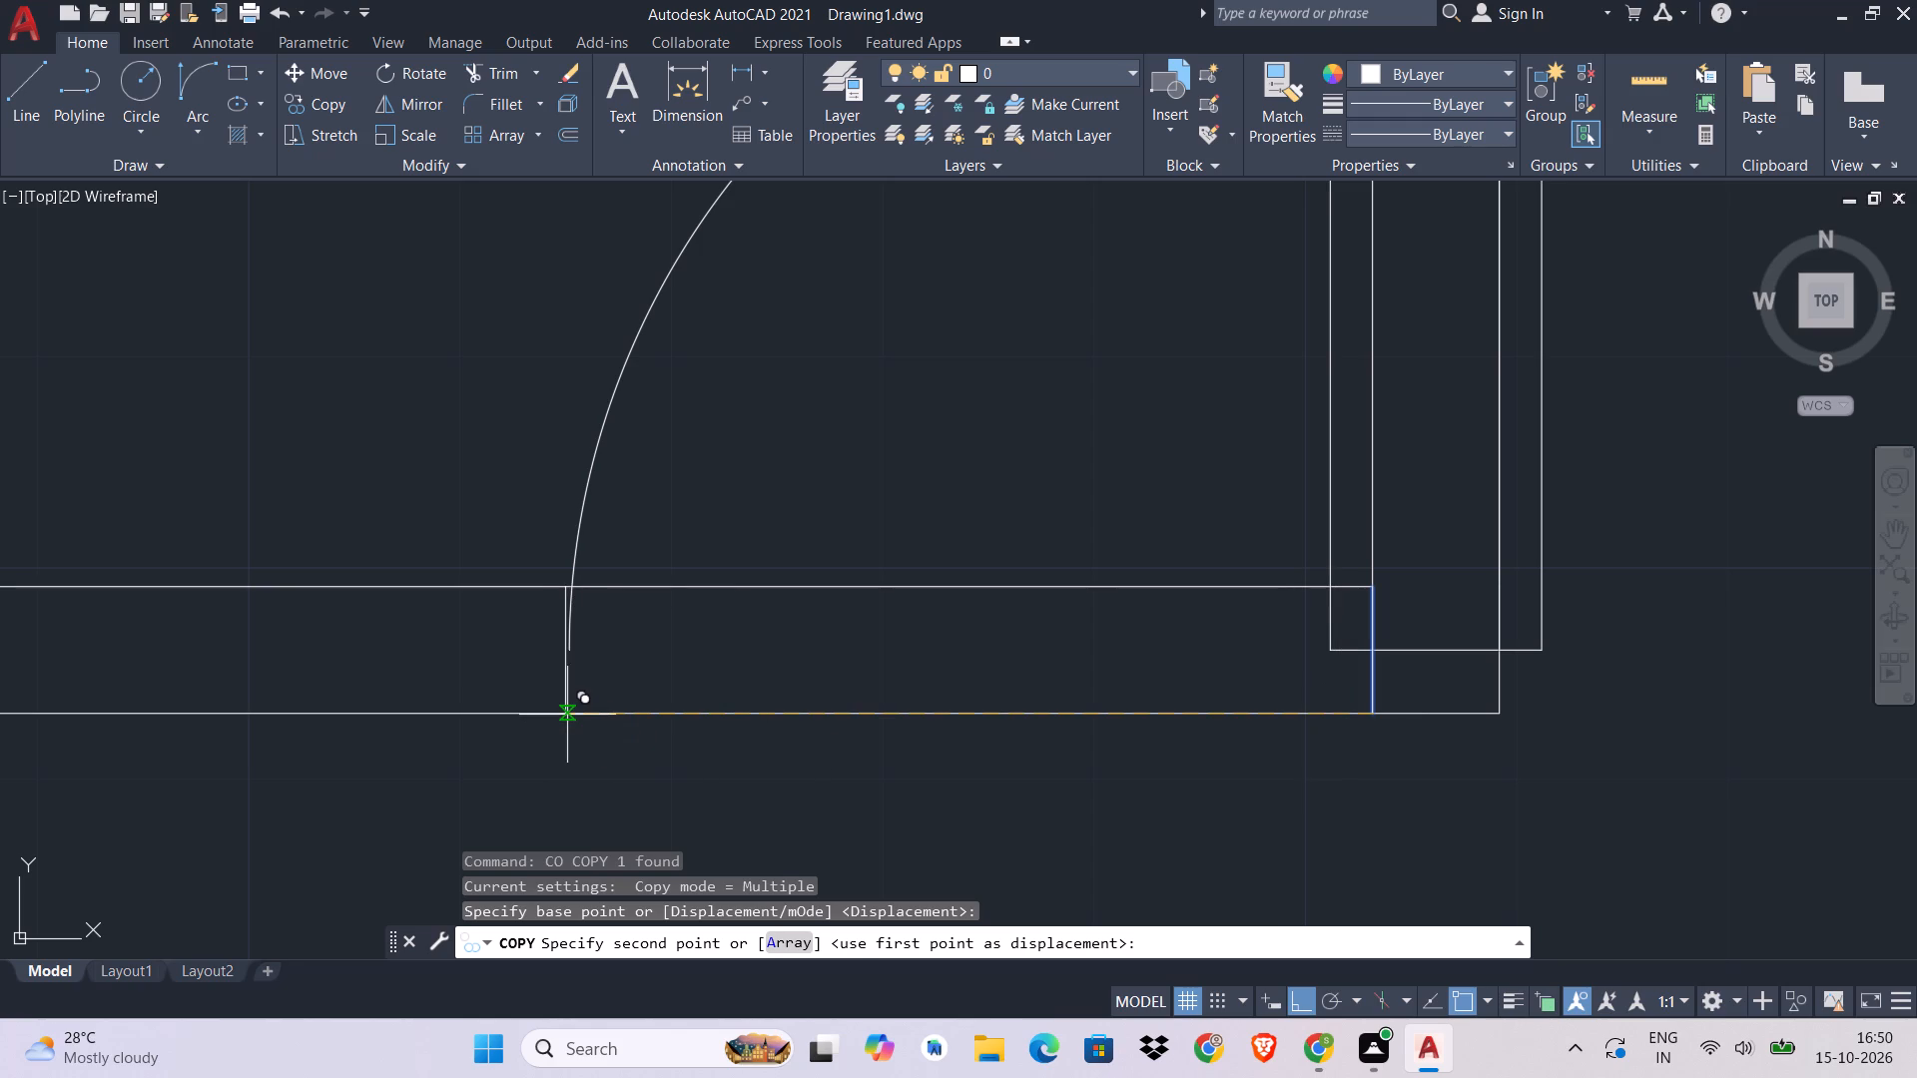
{"action": "left_click", "coordinate": [567, 715]}
{"action": "middle_click_drag", "start_coordinate": [666, 654], "coordinate": [718, 709]}
{"action": "key", "text": "Escape"}
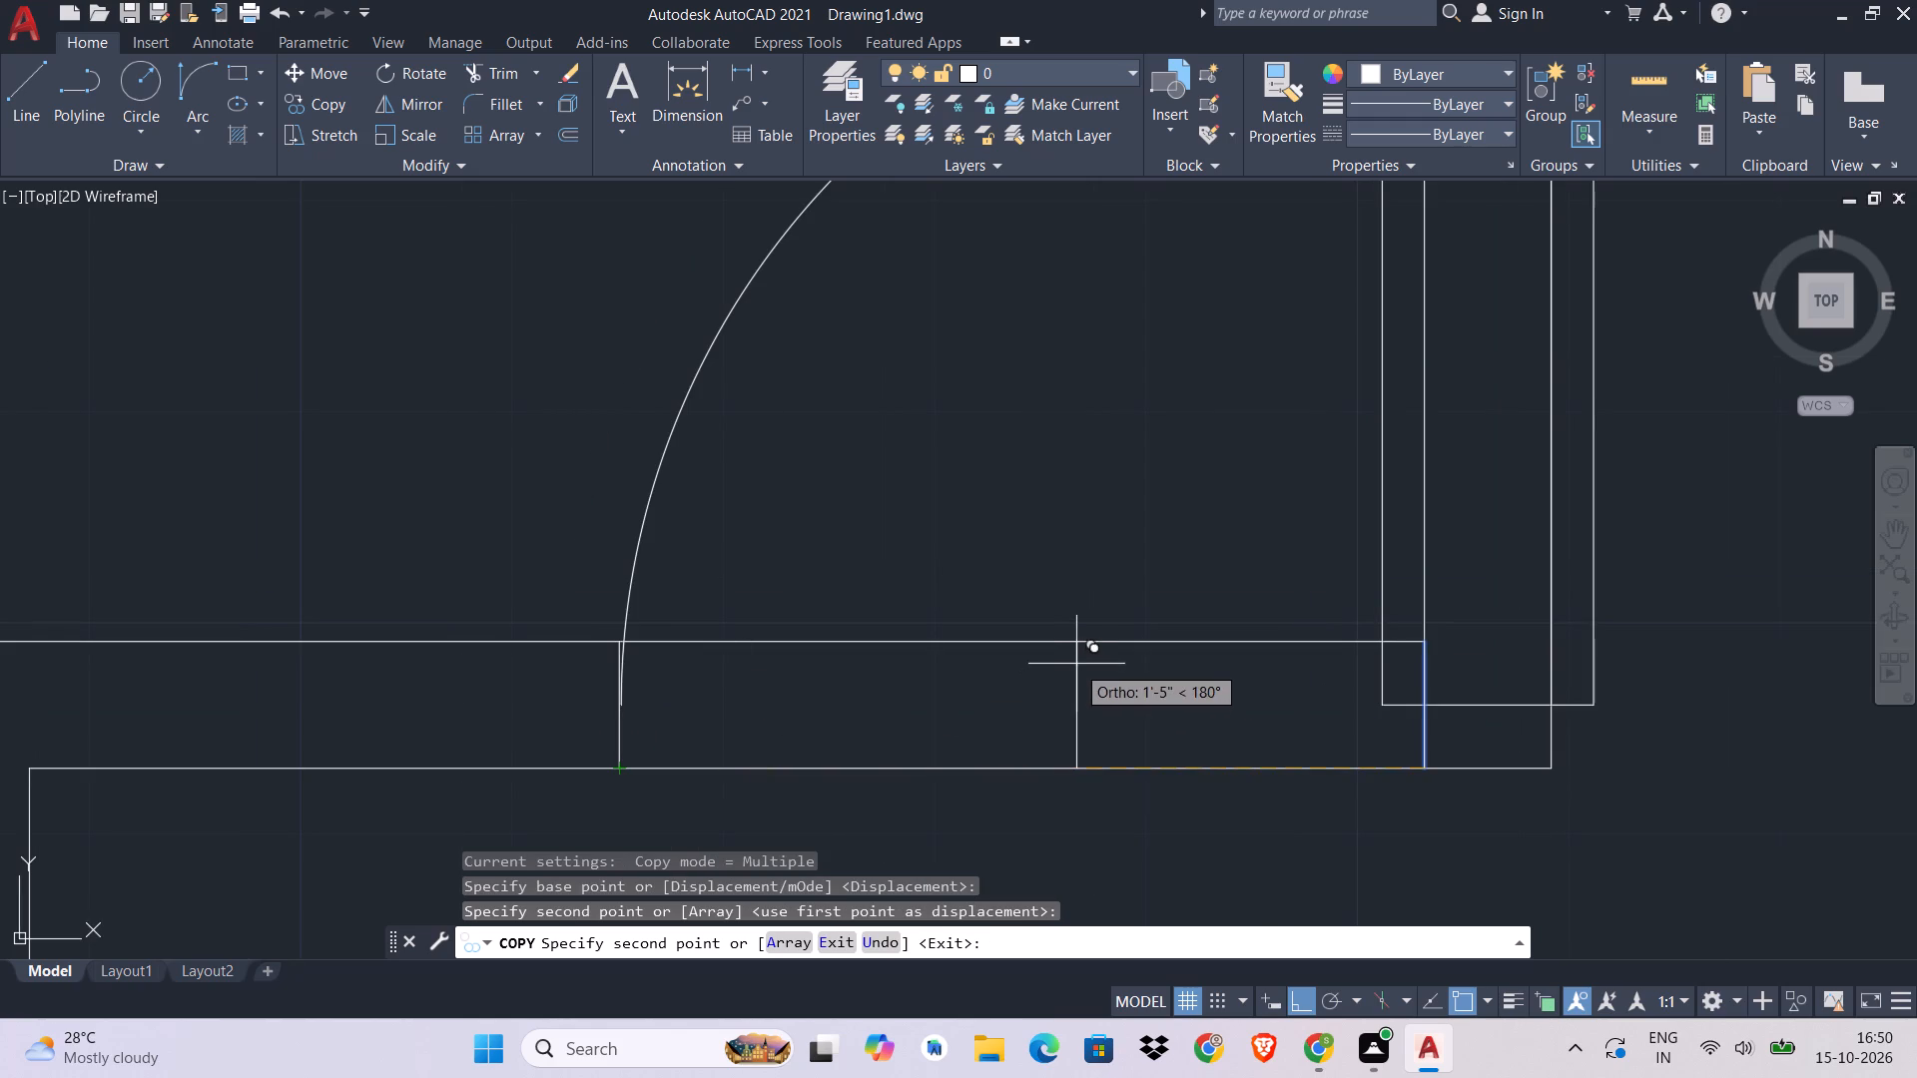
{"action": "key", "text": "Escape"}
{"action": "key", "text": "Escape"}
{"action": "key", "text": "Escape"}
{"action": "key", "text": "Escape"}
Trim both horizontal partition faces between the northwest room's jamb lines, including the short leftover inside the door leaf, to open the doorway.
{"action": "key", "text": "t"}
{"action": "key", "text": "r"}
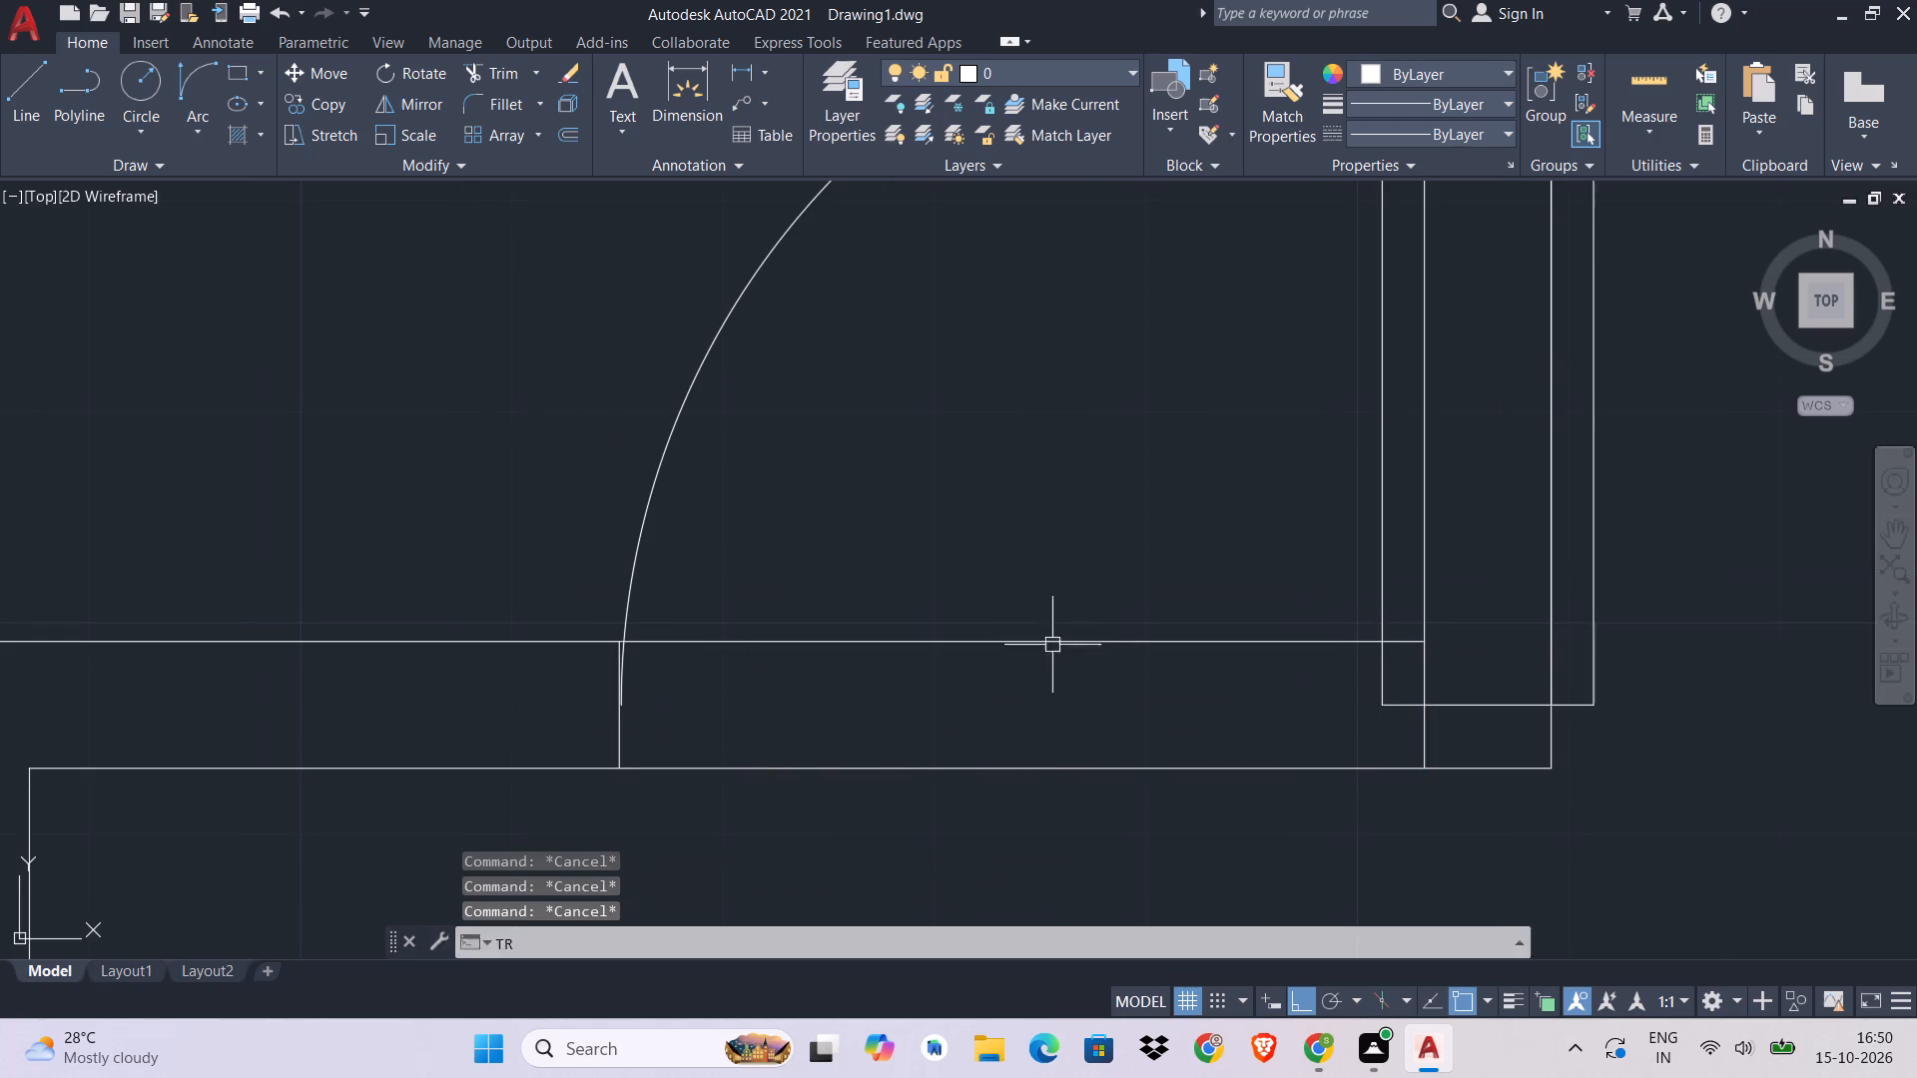
{"action": "key", "text": "space"}
{"action": "left_click", "coordinate": [1031, 594]}
{"action": "left_click", "coordinate": [981, 844]}
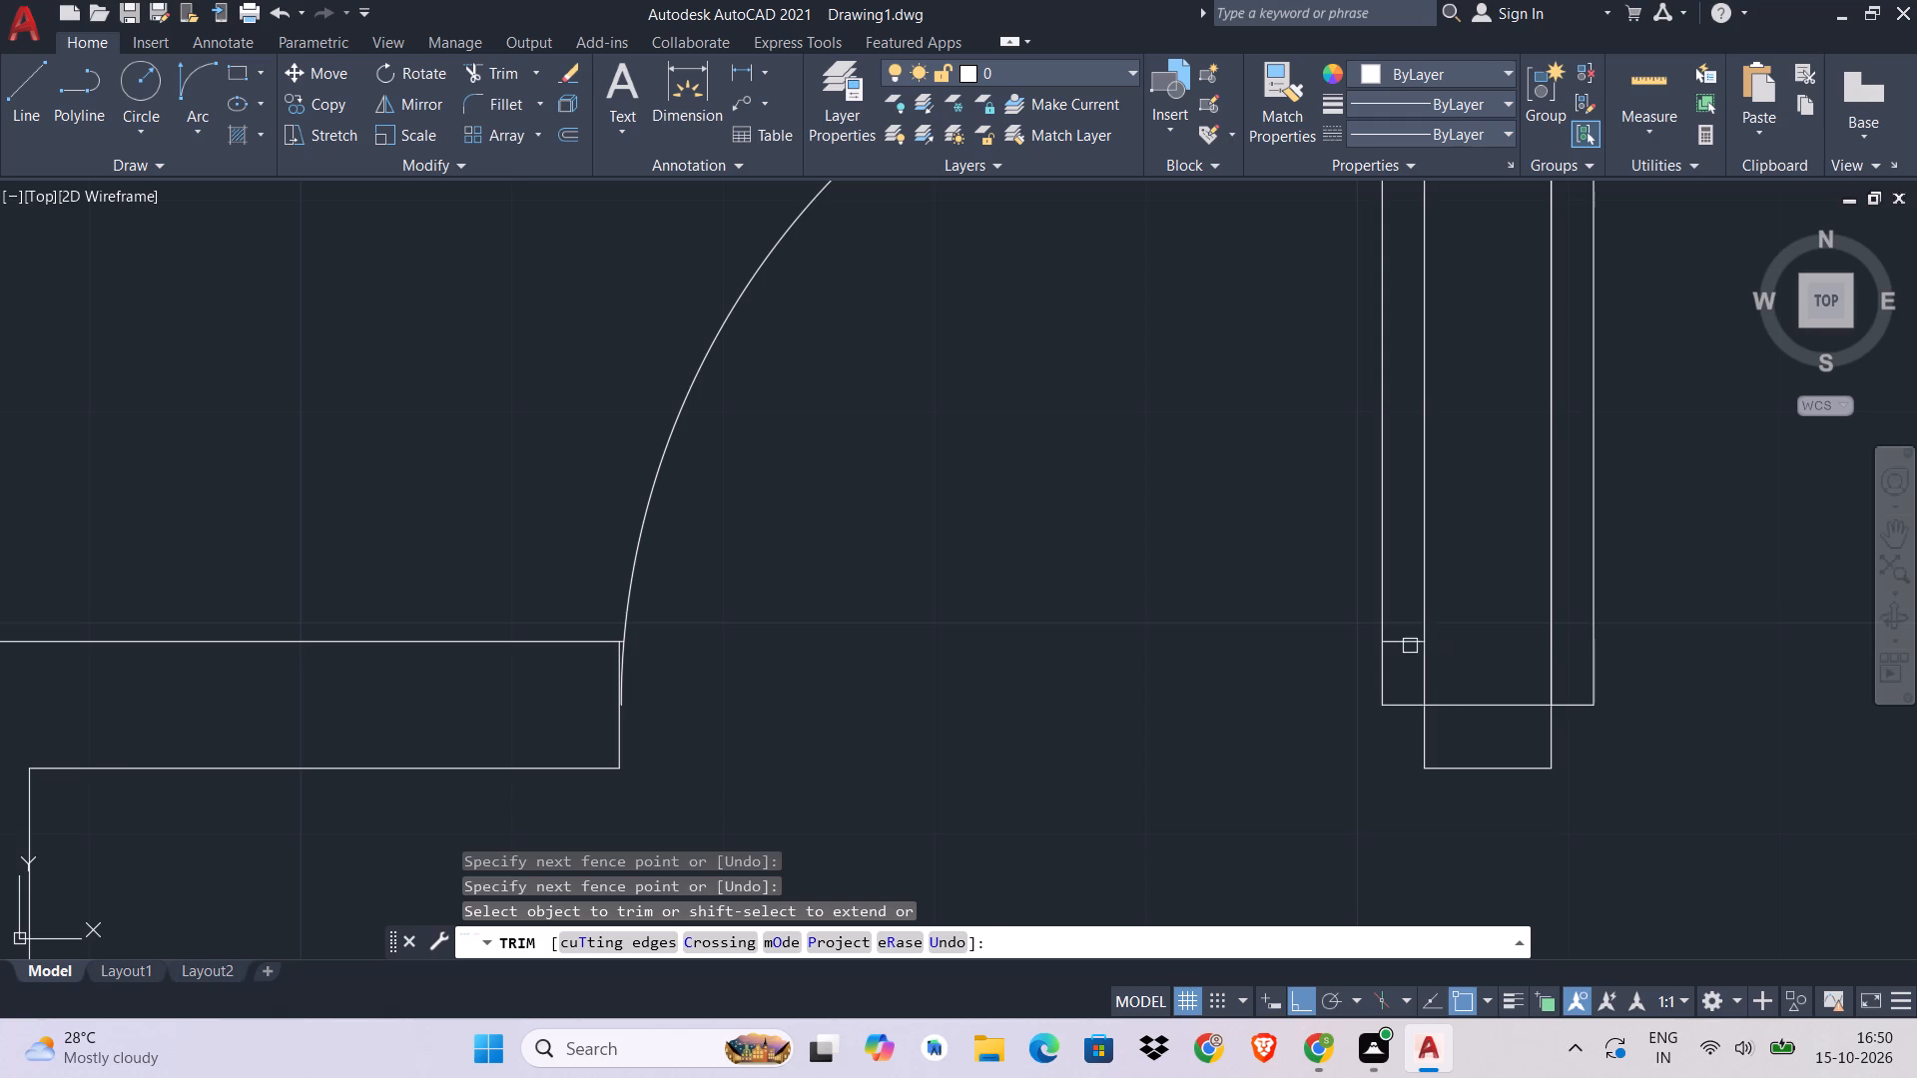
{"action": "left_click", "coordinate": [1407, 644]}
{"action": "middle_click_drag", "start_coordinate": [930, 668], "coordinate": [1142, 664]}
{"action": "key", "text": "Escape"}
{"action": "scroll", "coordinate": [1152, 674], "scroll_direction": "down", "scroll_amount": 4}
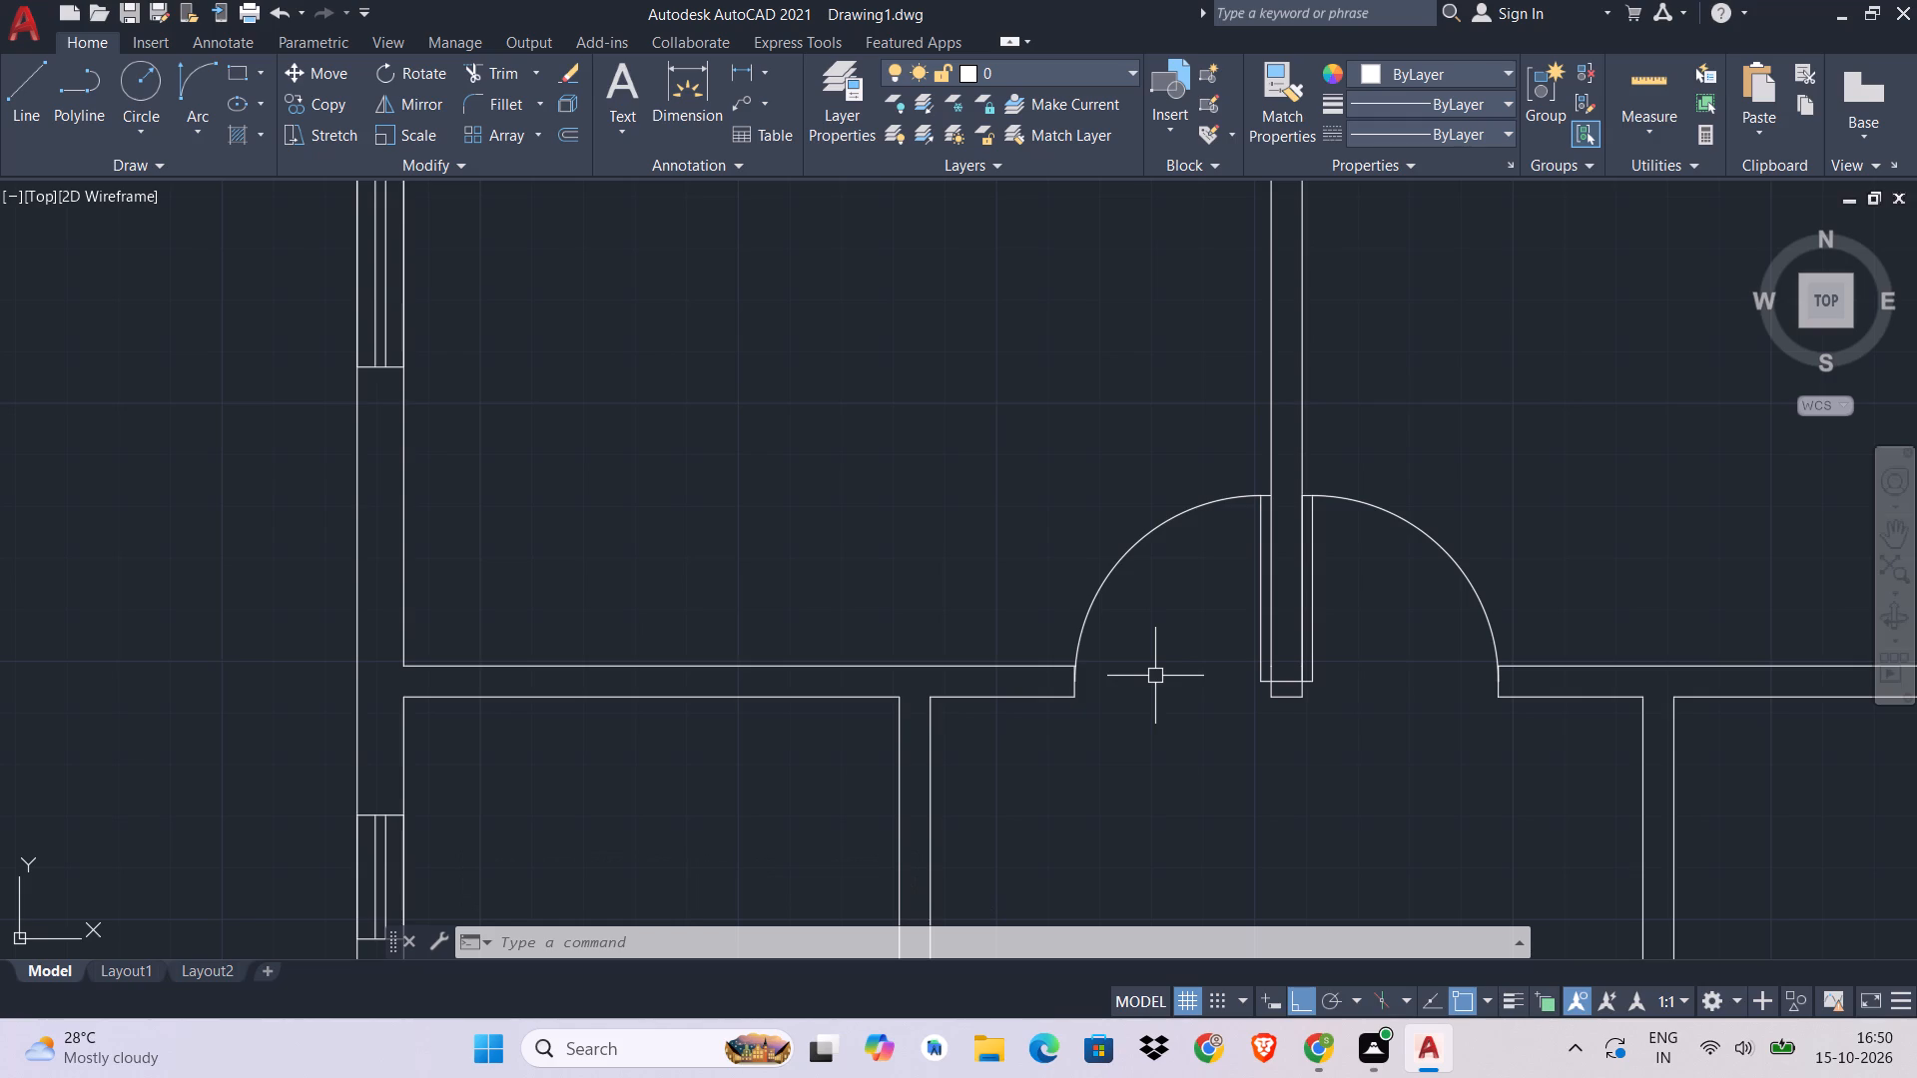
{"action": "key", "text": "Escape"}
{"action": "key", "text": "Escape"}
{"action": "key", "text": "Escape"}
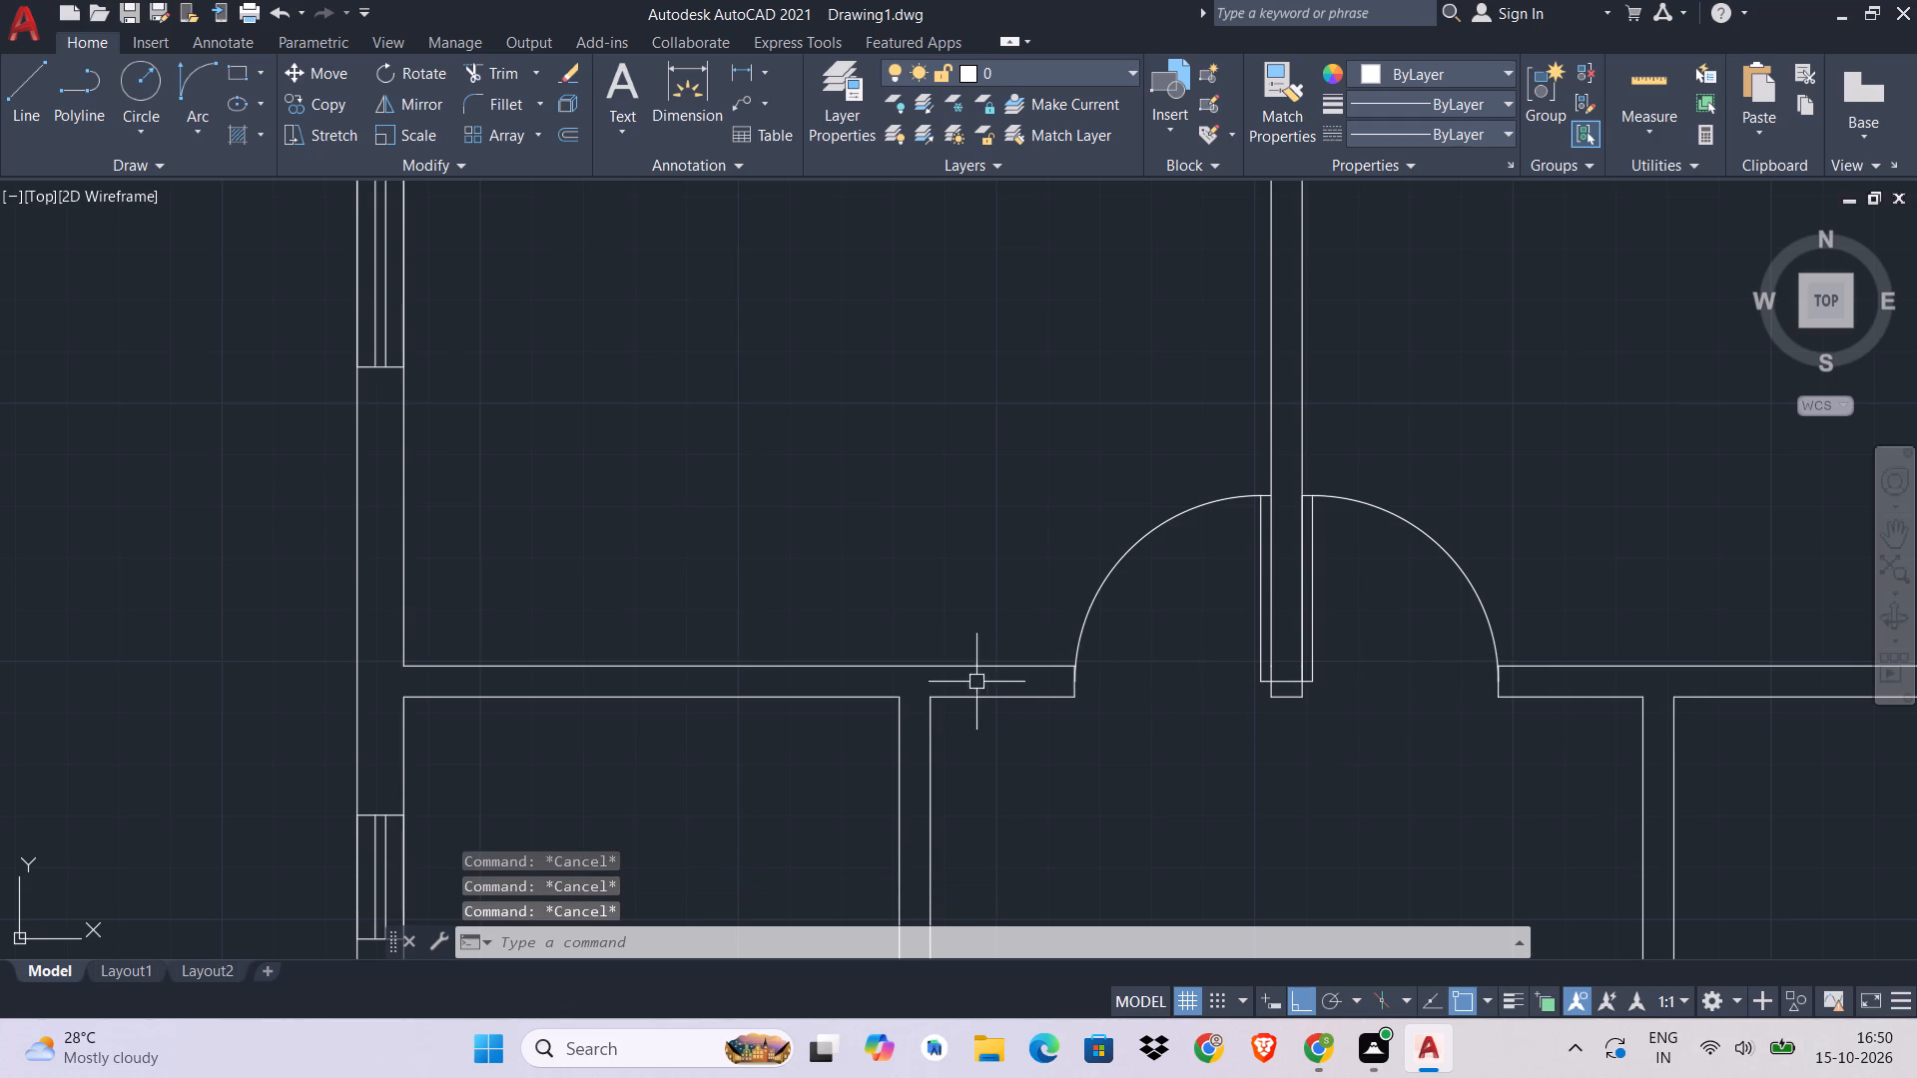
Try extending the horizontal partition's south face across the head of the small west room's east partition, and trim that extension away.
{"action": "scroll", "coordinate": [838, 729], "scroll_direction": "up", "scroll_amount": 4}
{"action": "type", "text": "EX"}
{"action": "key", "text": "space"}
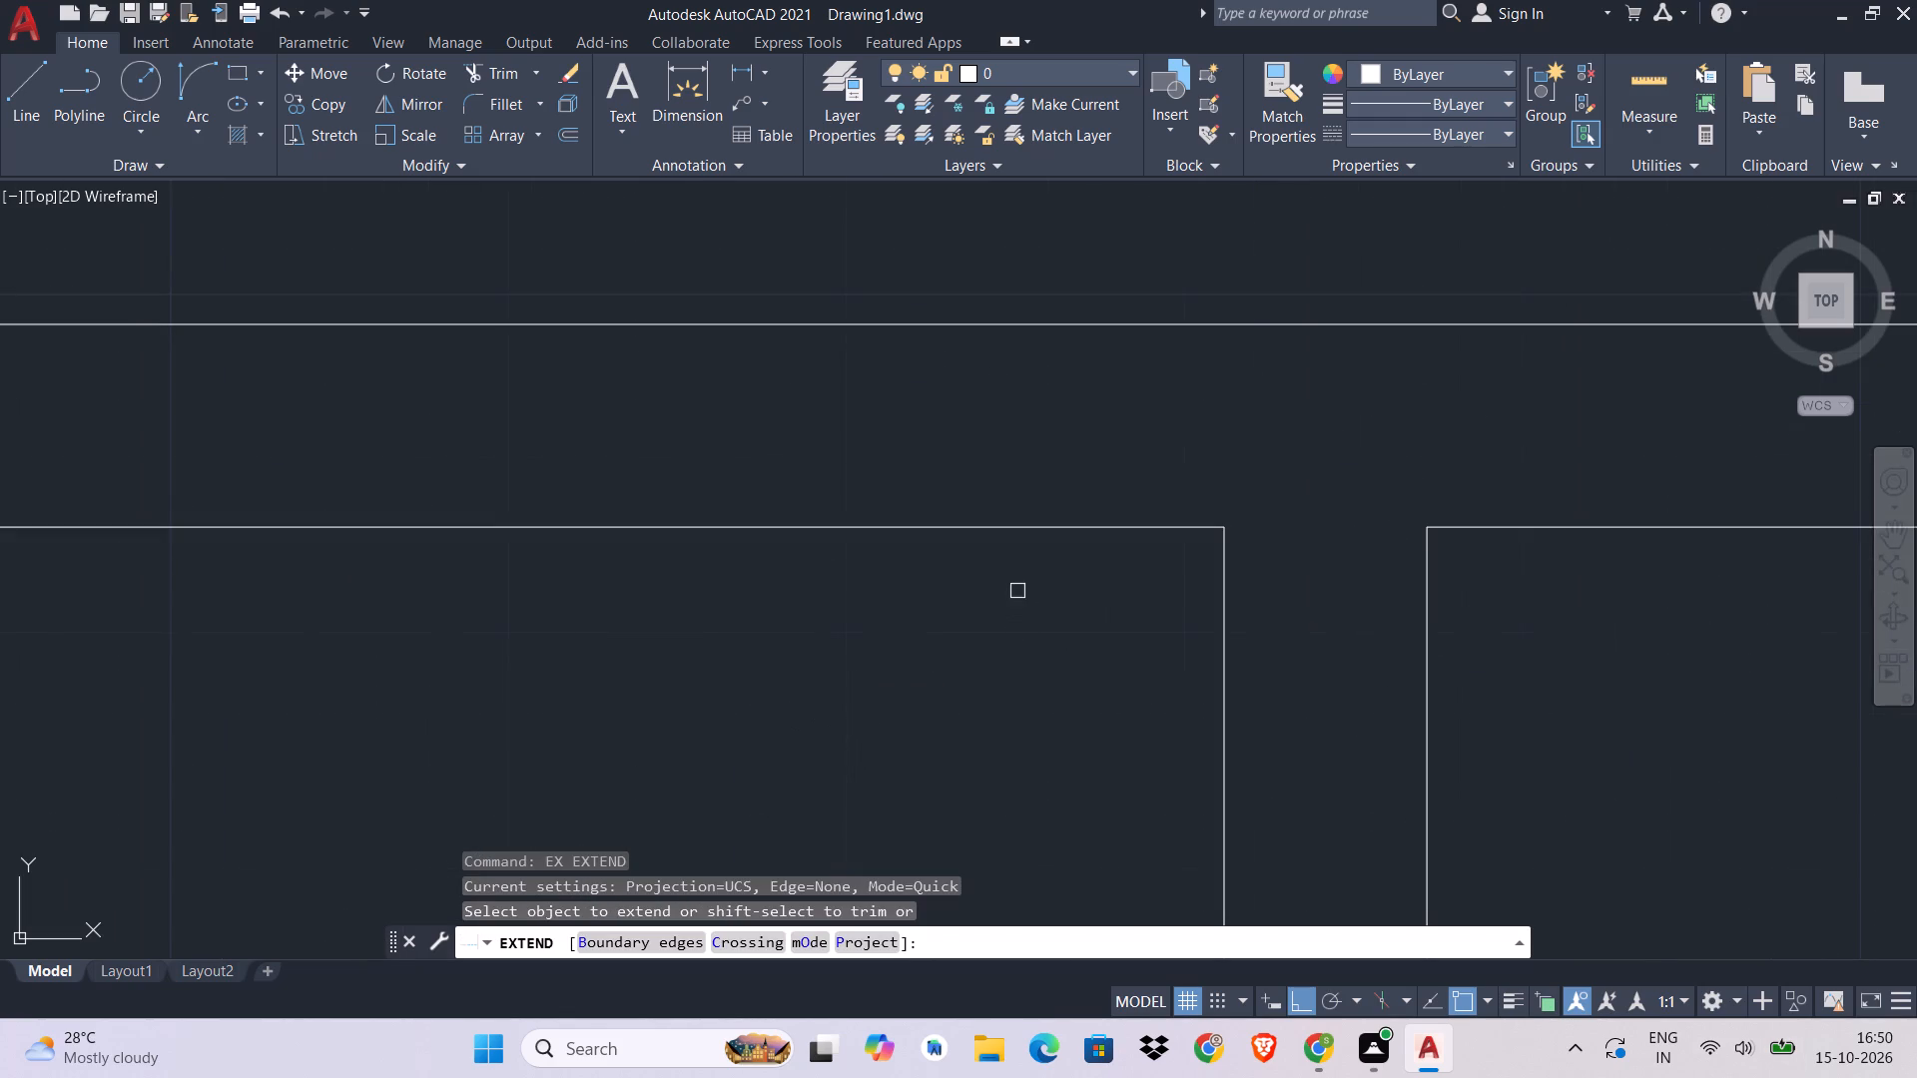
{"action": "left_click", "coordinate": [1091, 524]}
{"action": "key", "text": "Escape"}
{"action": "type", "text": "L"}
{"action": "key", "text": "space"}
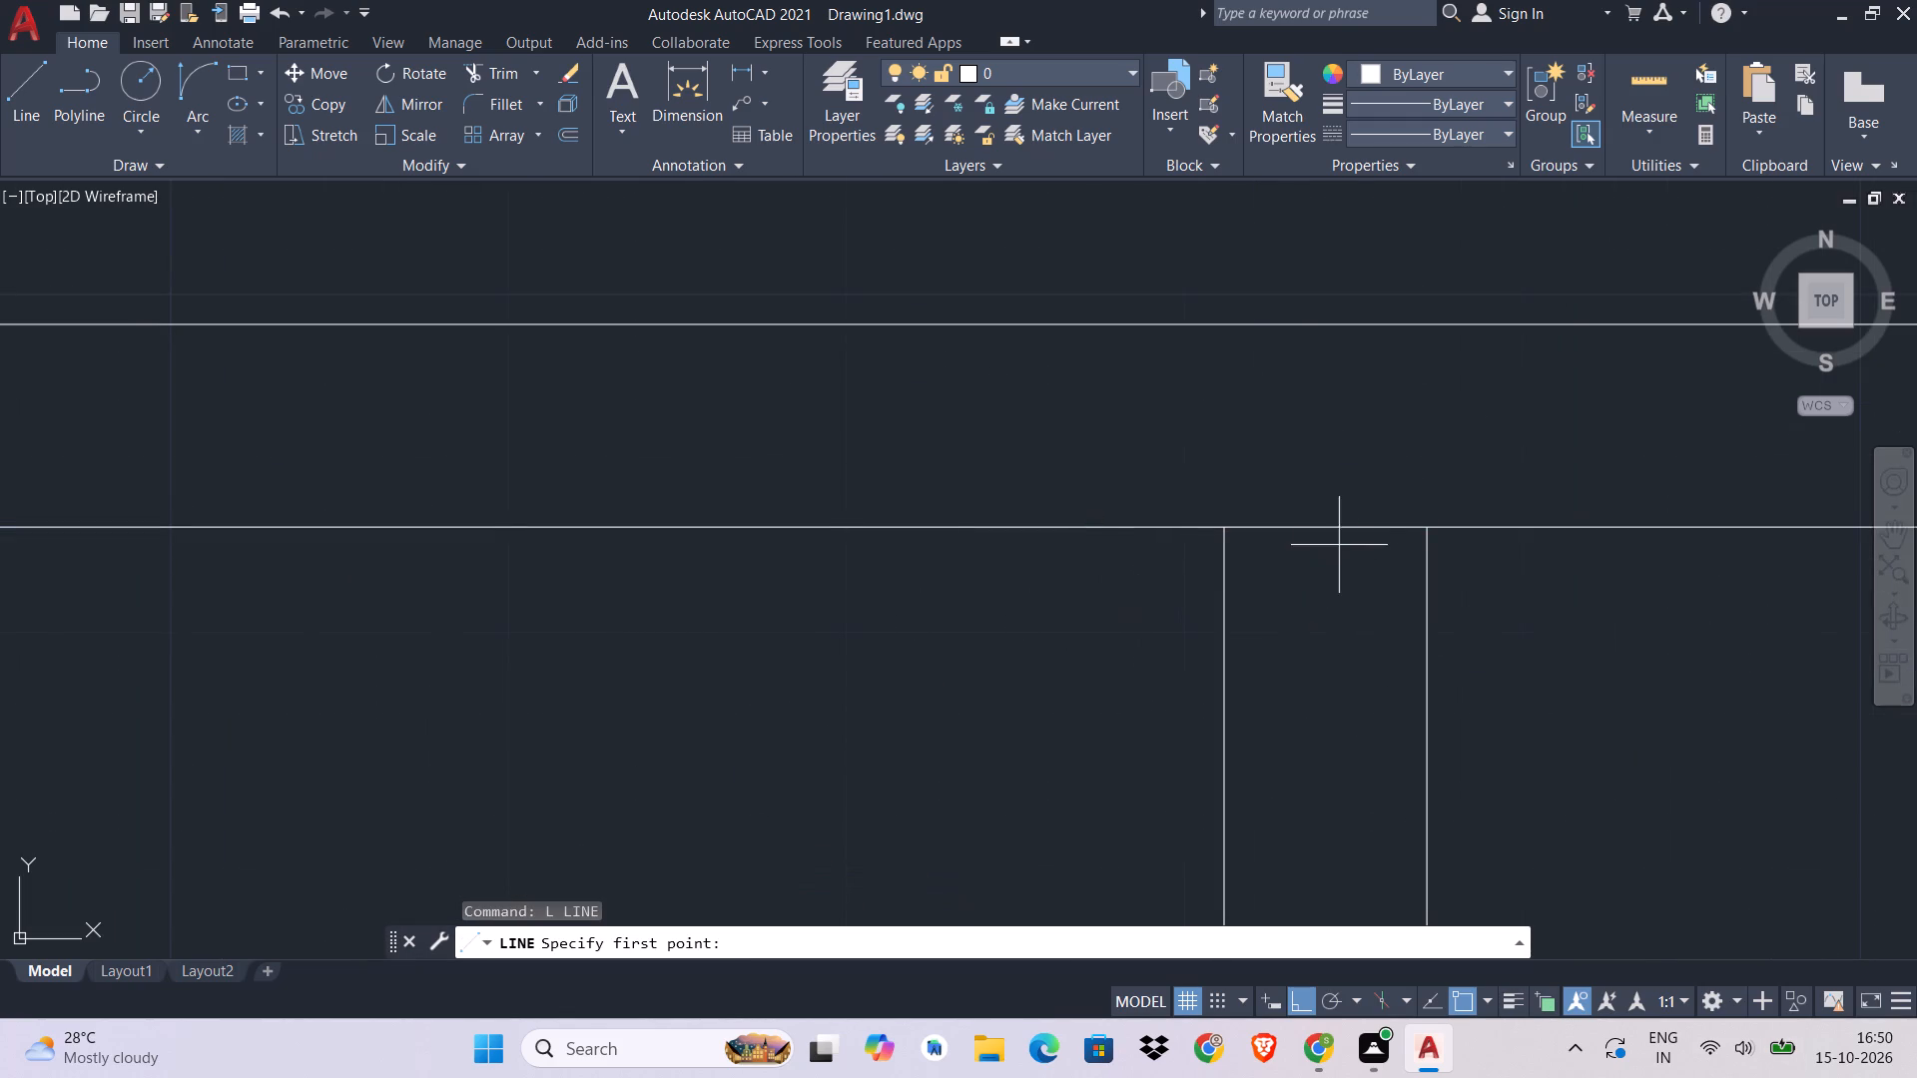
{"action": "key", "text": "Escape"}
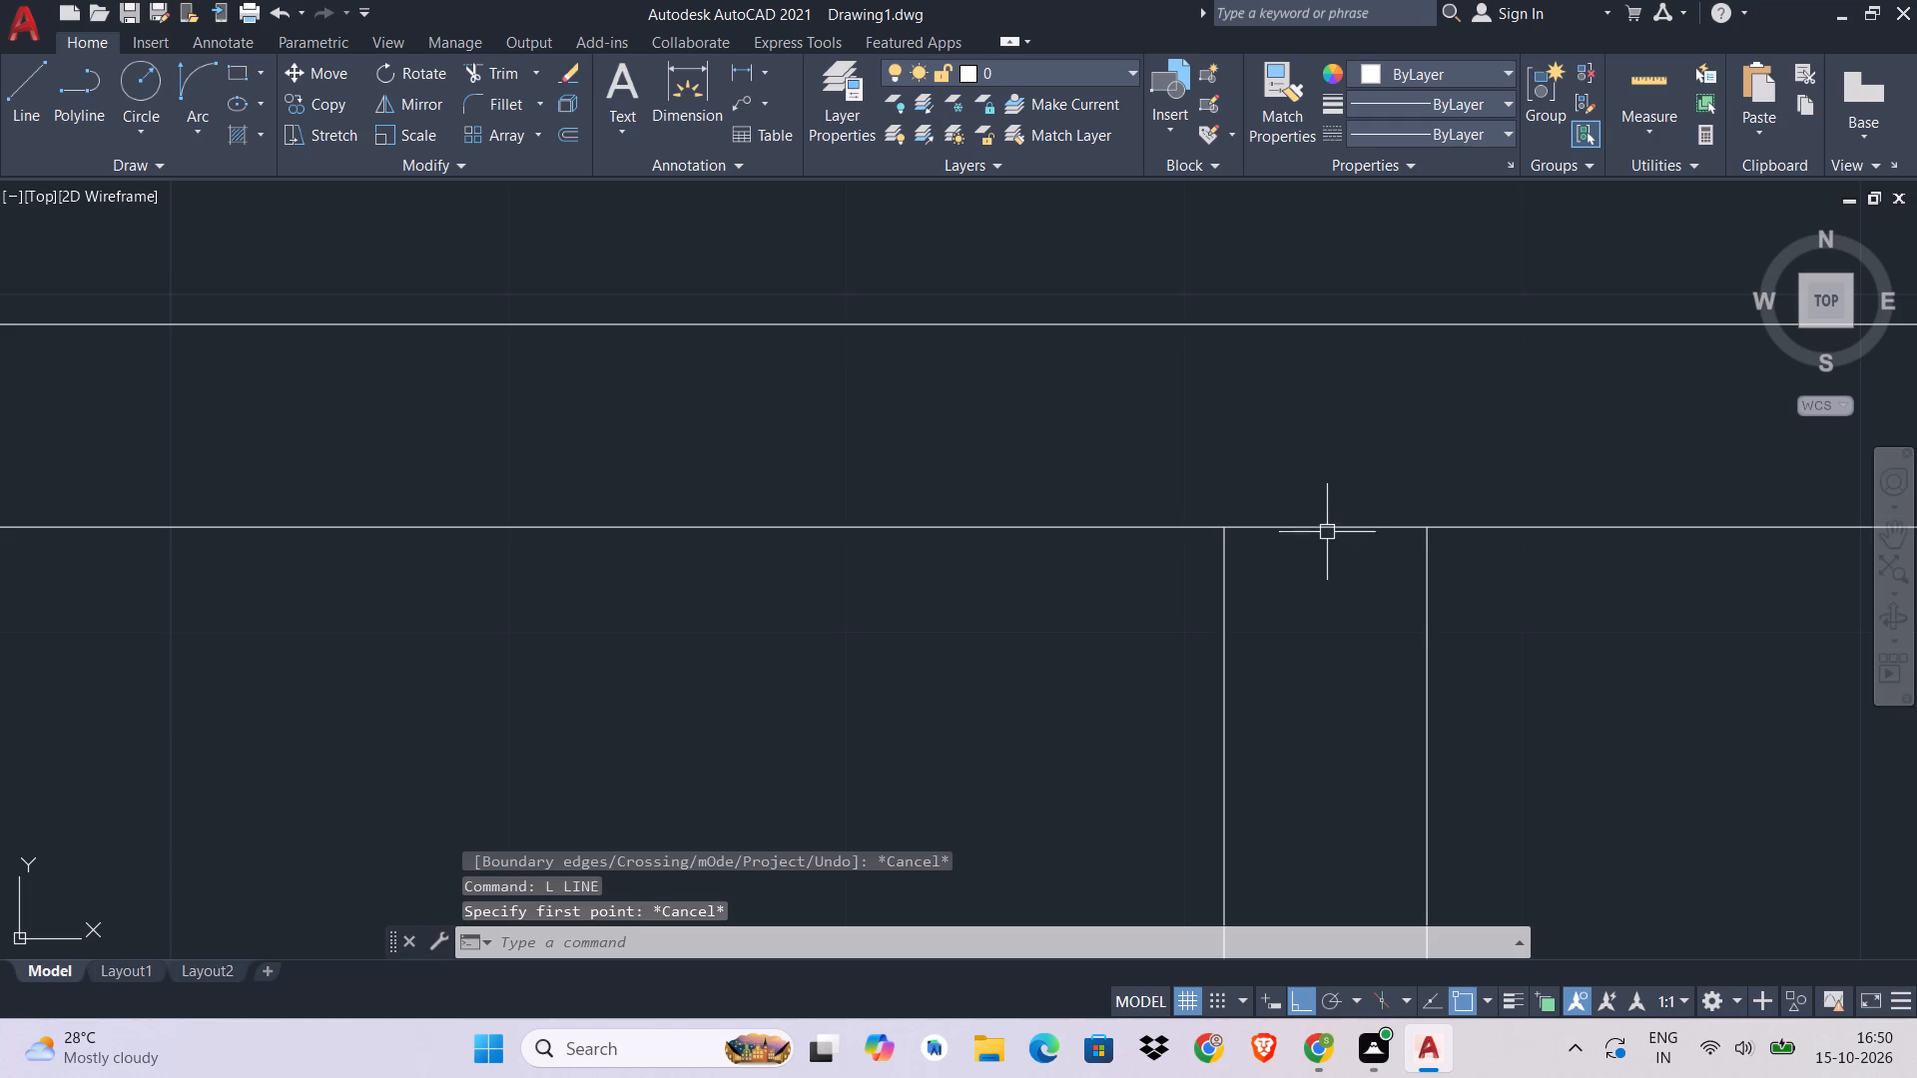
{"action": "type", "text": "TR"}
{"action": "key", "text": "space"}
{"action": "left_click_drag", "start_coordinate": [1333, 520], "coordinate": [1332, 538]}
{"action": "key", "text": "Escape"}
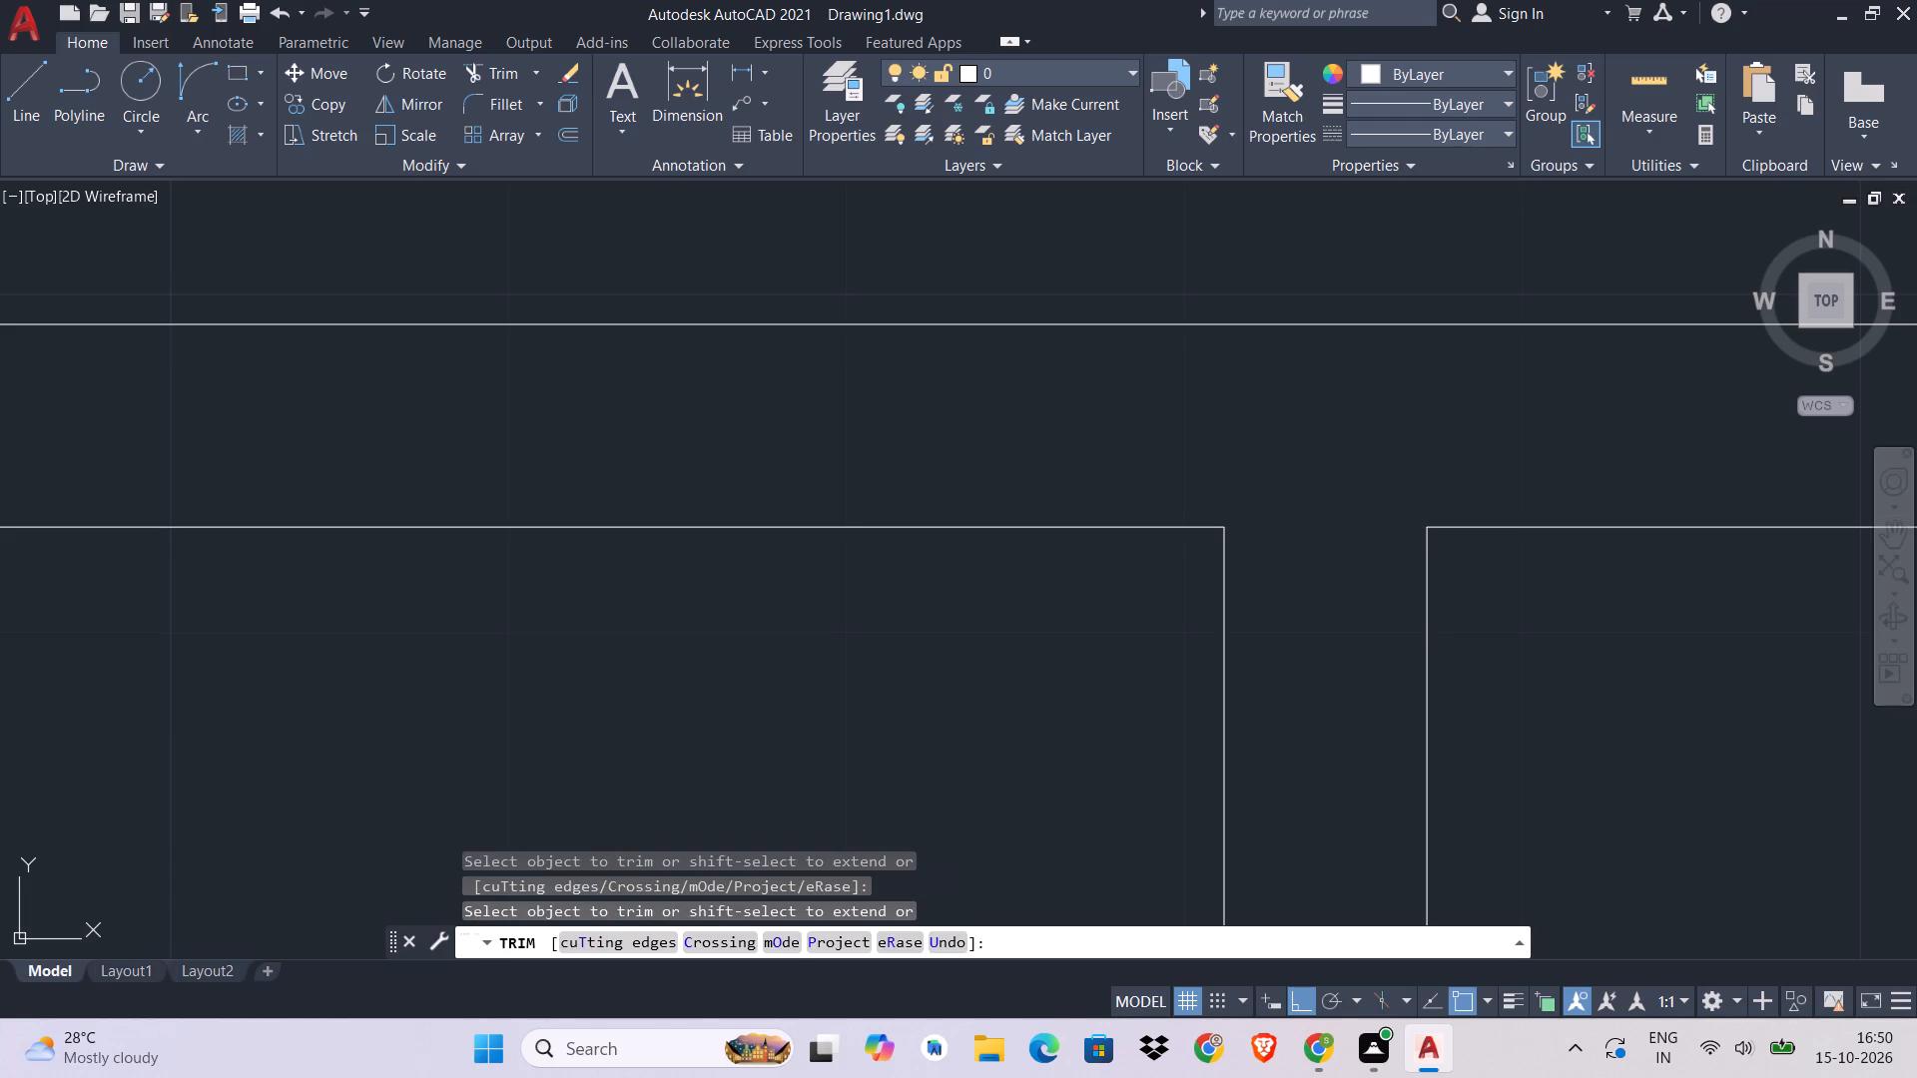
Draw a line across the head of the small west room's east partition, joining its two faces along the horizontal partition's south face.
{"action": "key", "text": "l"}
{"action": "key", "text": "space"}
{"action": "left_click", "coordinate": [1424, 525]}
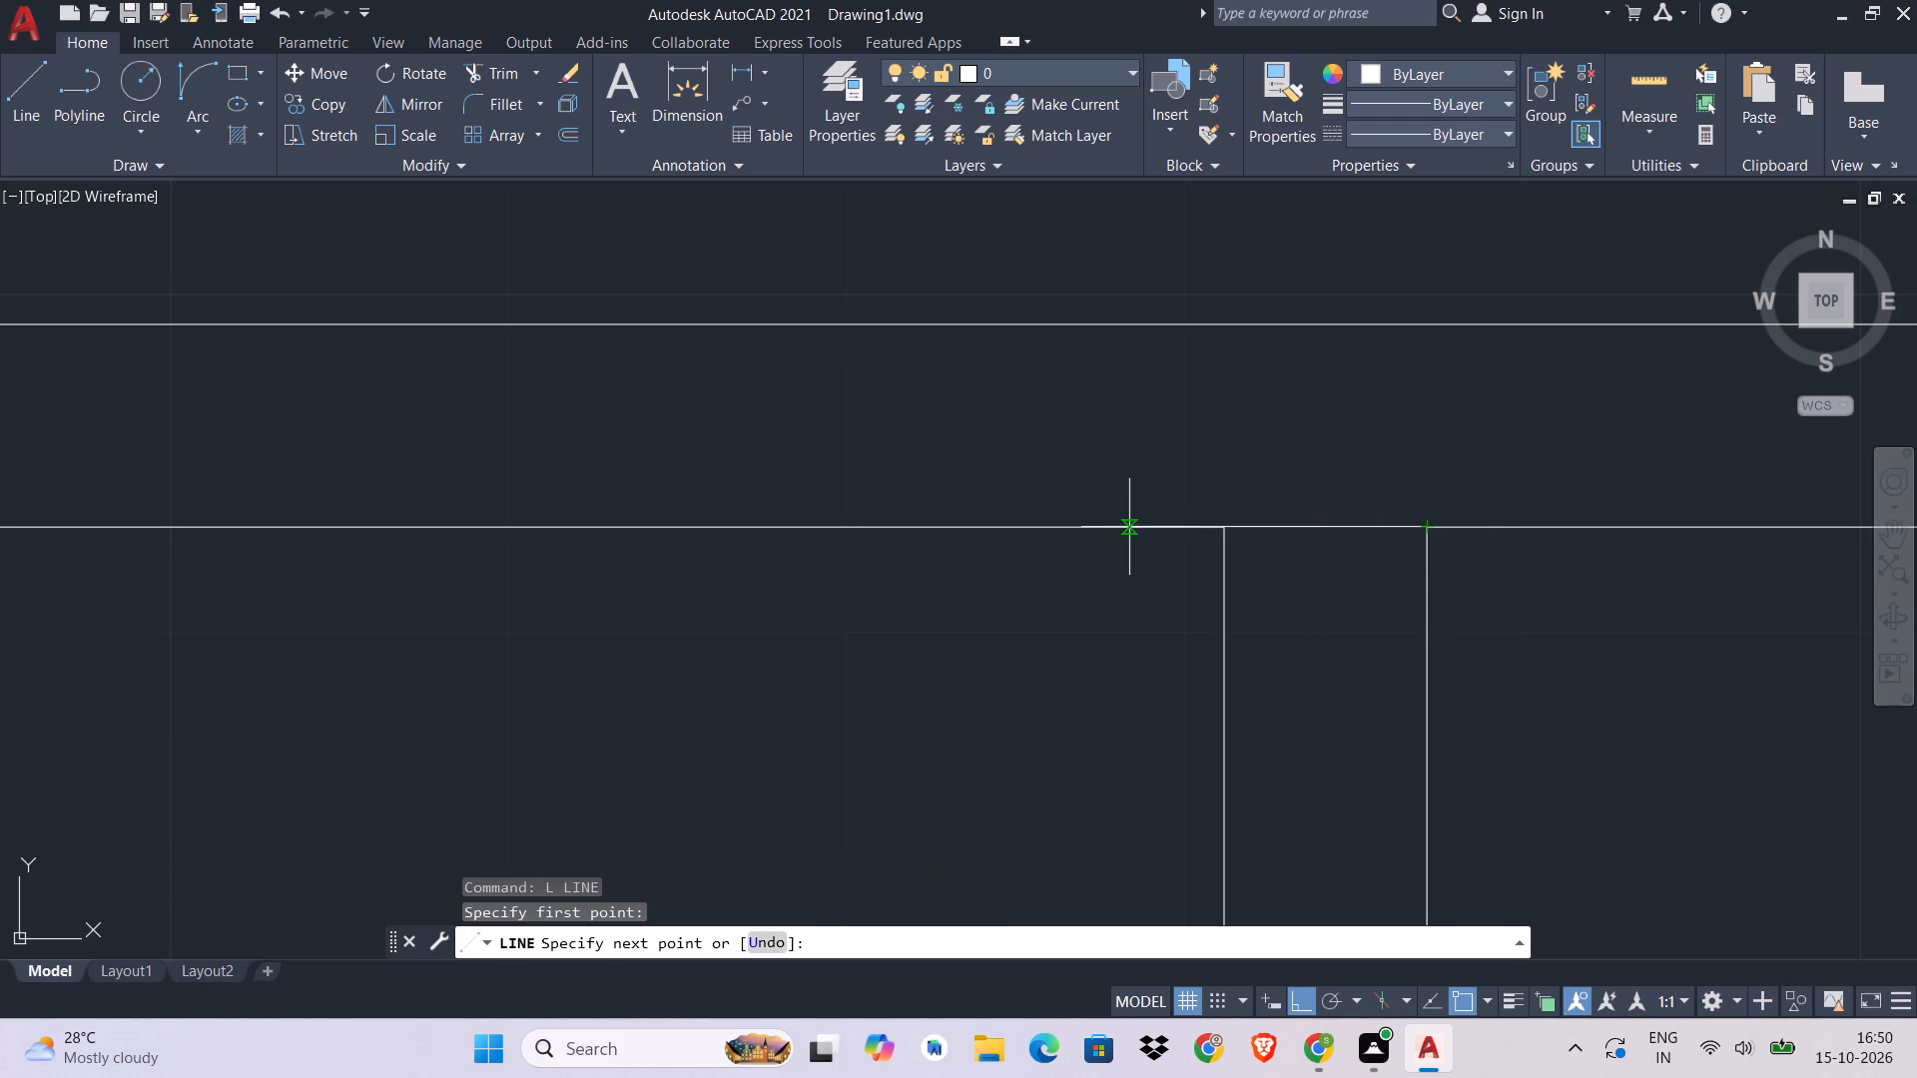
{"action": "left_click", "coordinate": [1225, 530]}
{"action": "key", "text": "Escape"}
From that line's midpoint, draw a guide 2'8" south, continuing east to the partition's east face and back west across its full thickness.
{"action": "type", "text": "L"}
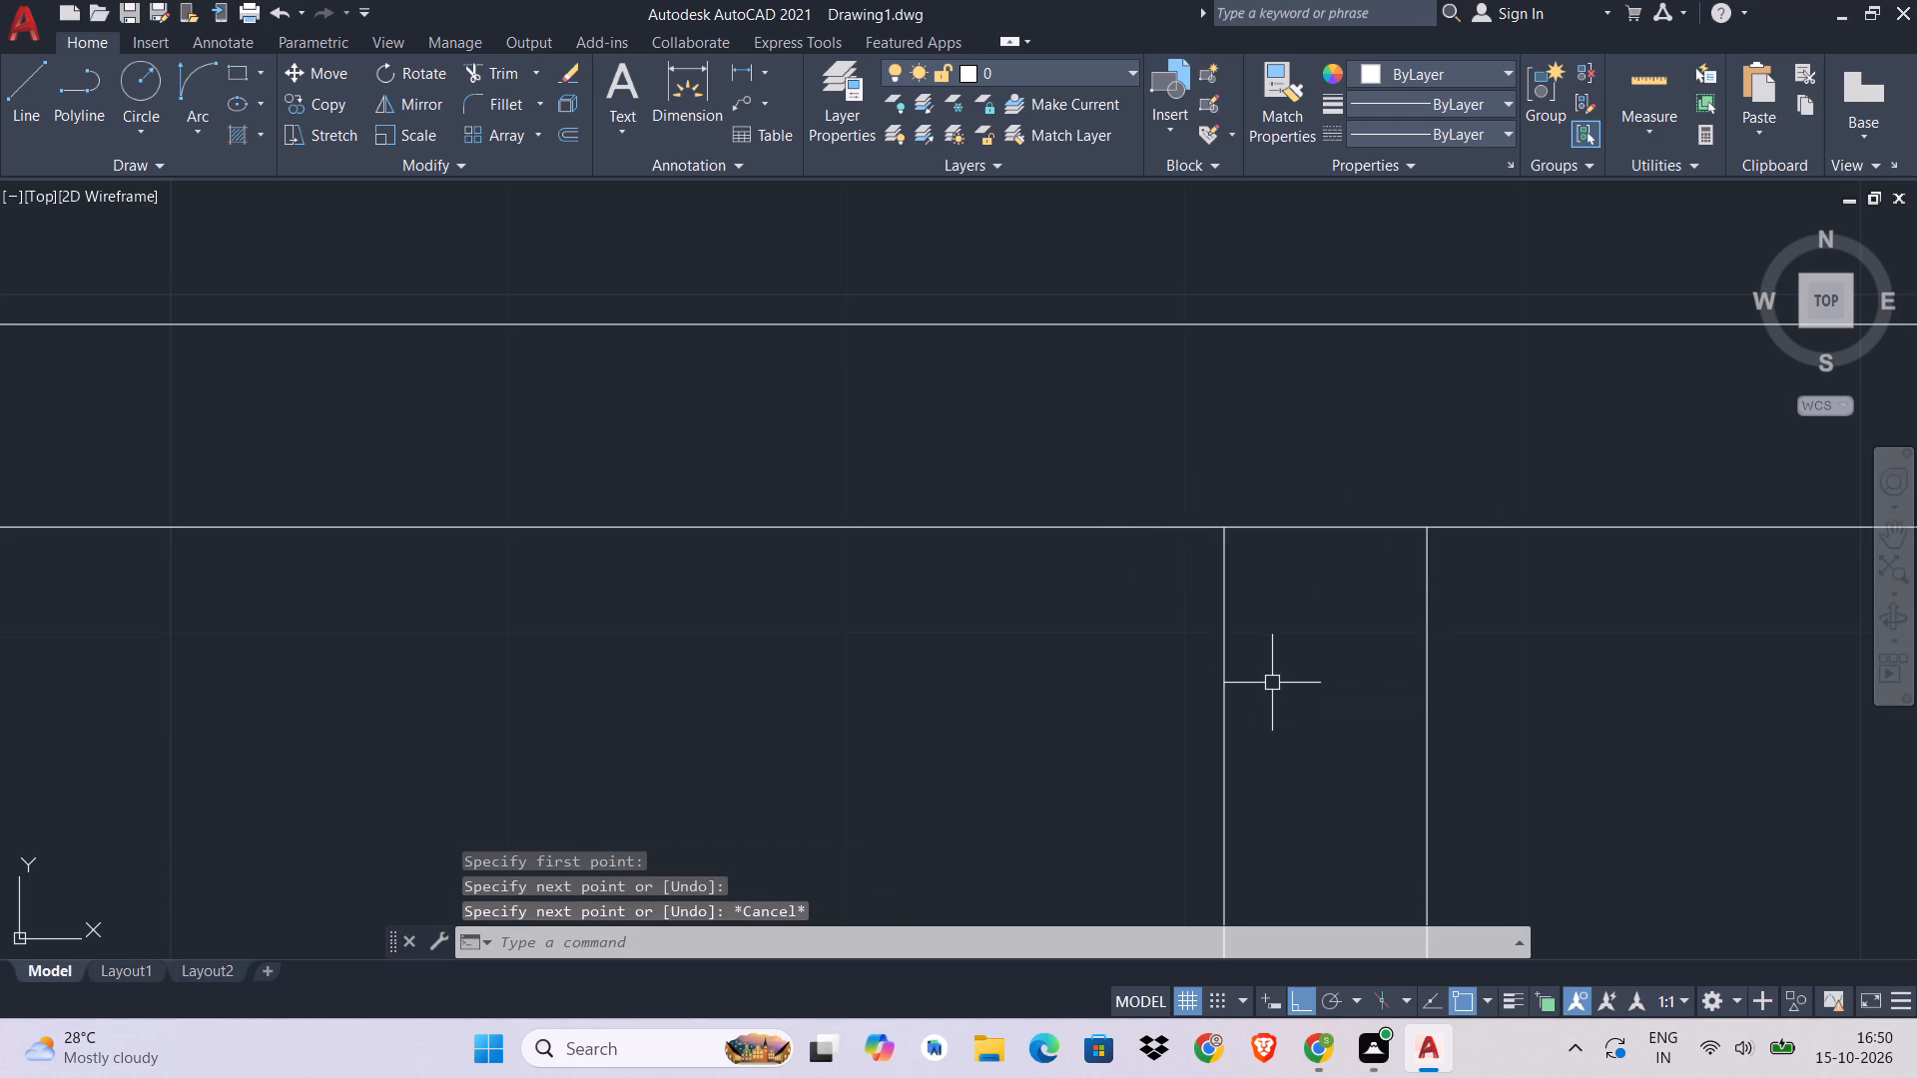
{"action": "key", "text": "space"}
{"action": "left_click", "coordinate": [1323, 522]}
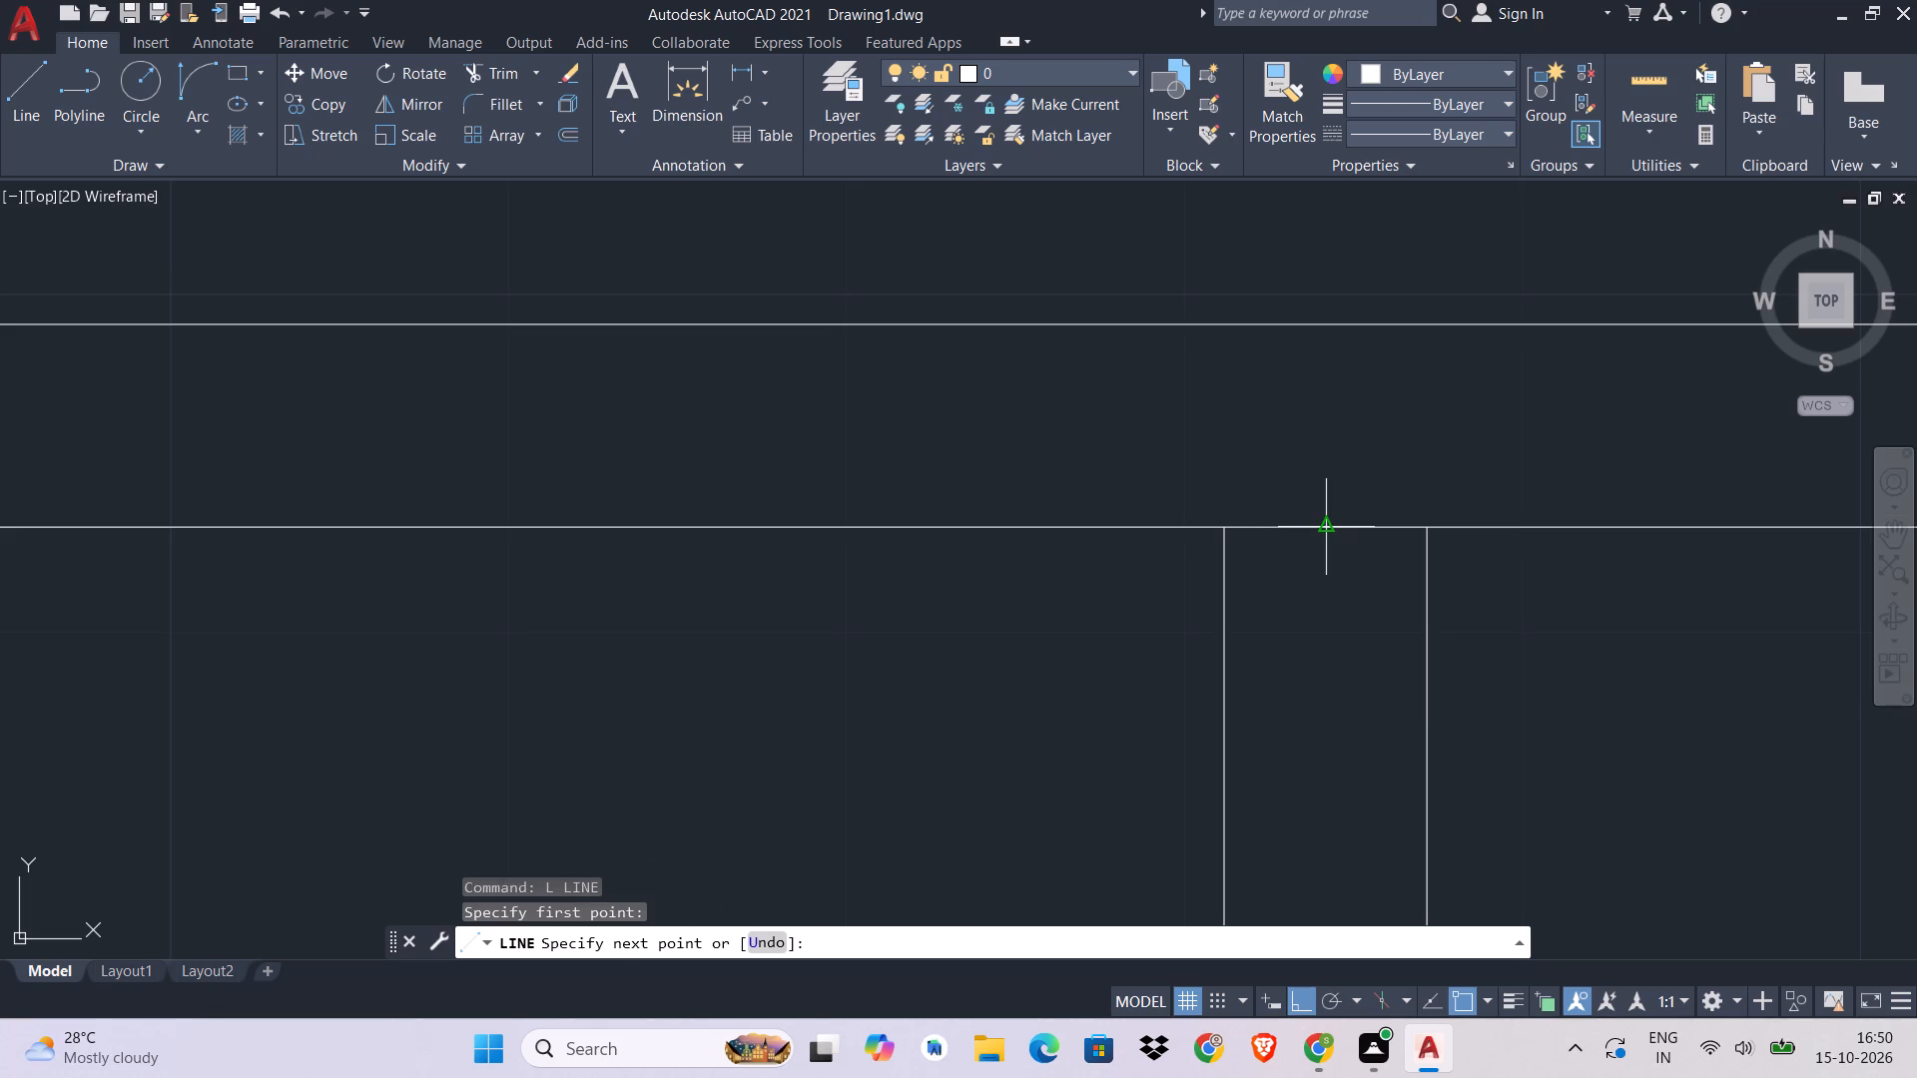
{"action": "scroll", "coordinate": [1323, 522], "scroll_direction": "down", "scroll_amount": 3}
{"action": "middle_click_drag", "start_coordinate": [1323, 522], "coordinate": [1315, 295]}
{"action": "type", "text": "2'8"}
{"action": "key", "text": "Return"}
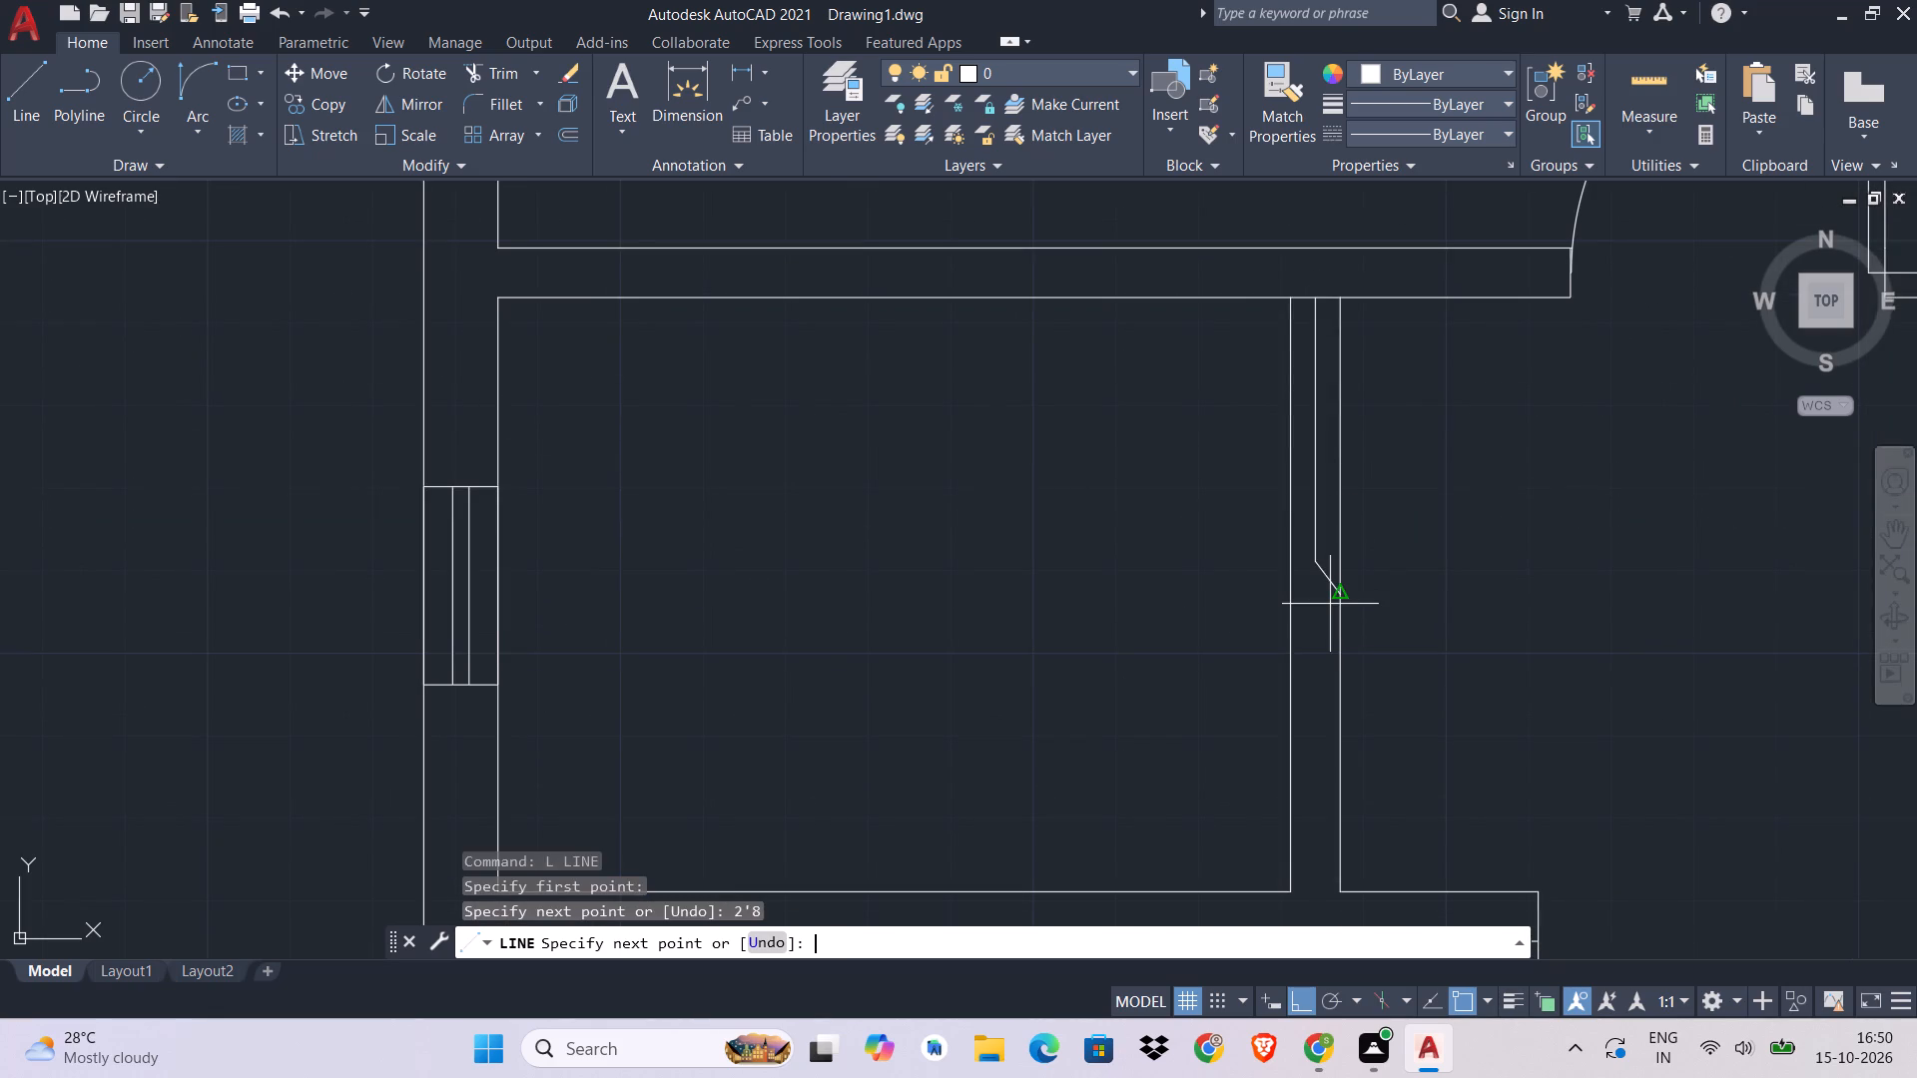
{"action": "scroll", "coordinate": [1402, 522], "scroll_direction": "up", "scroll_amount": 3}
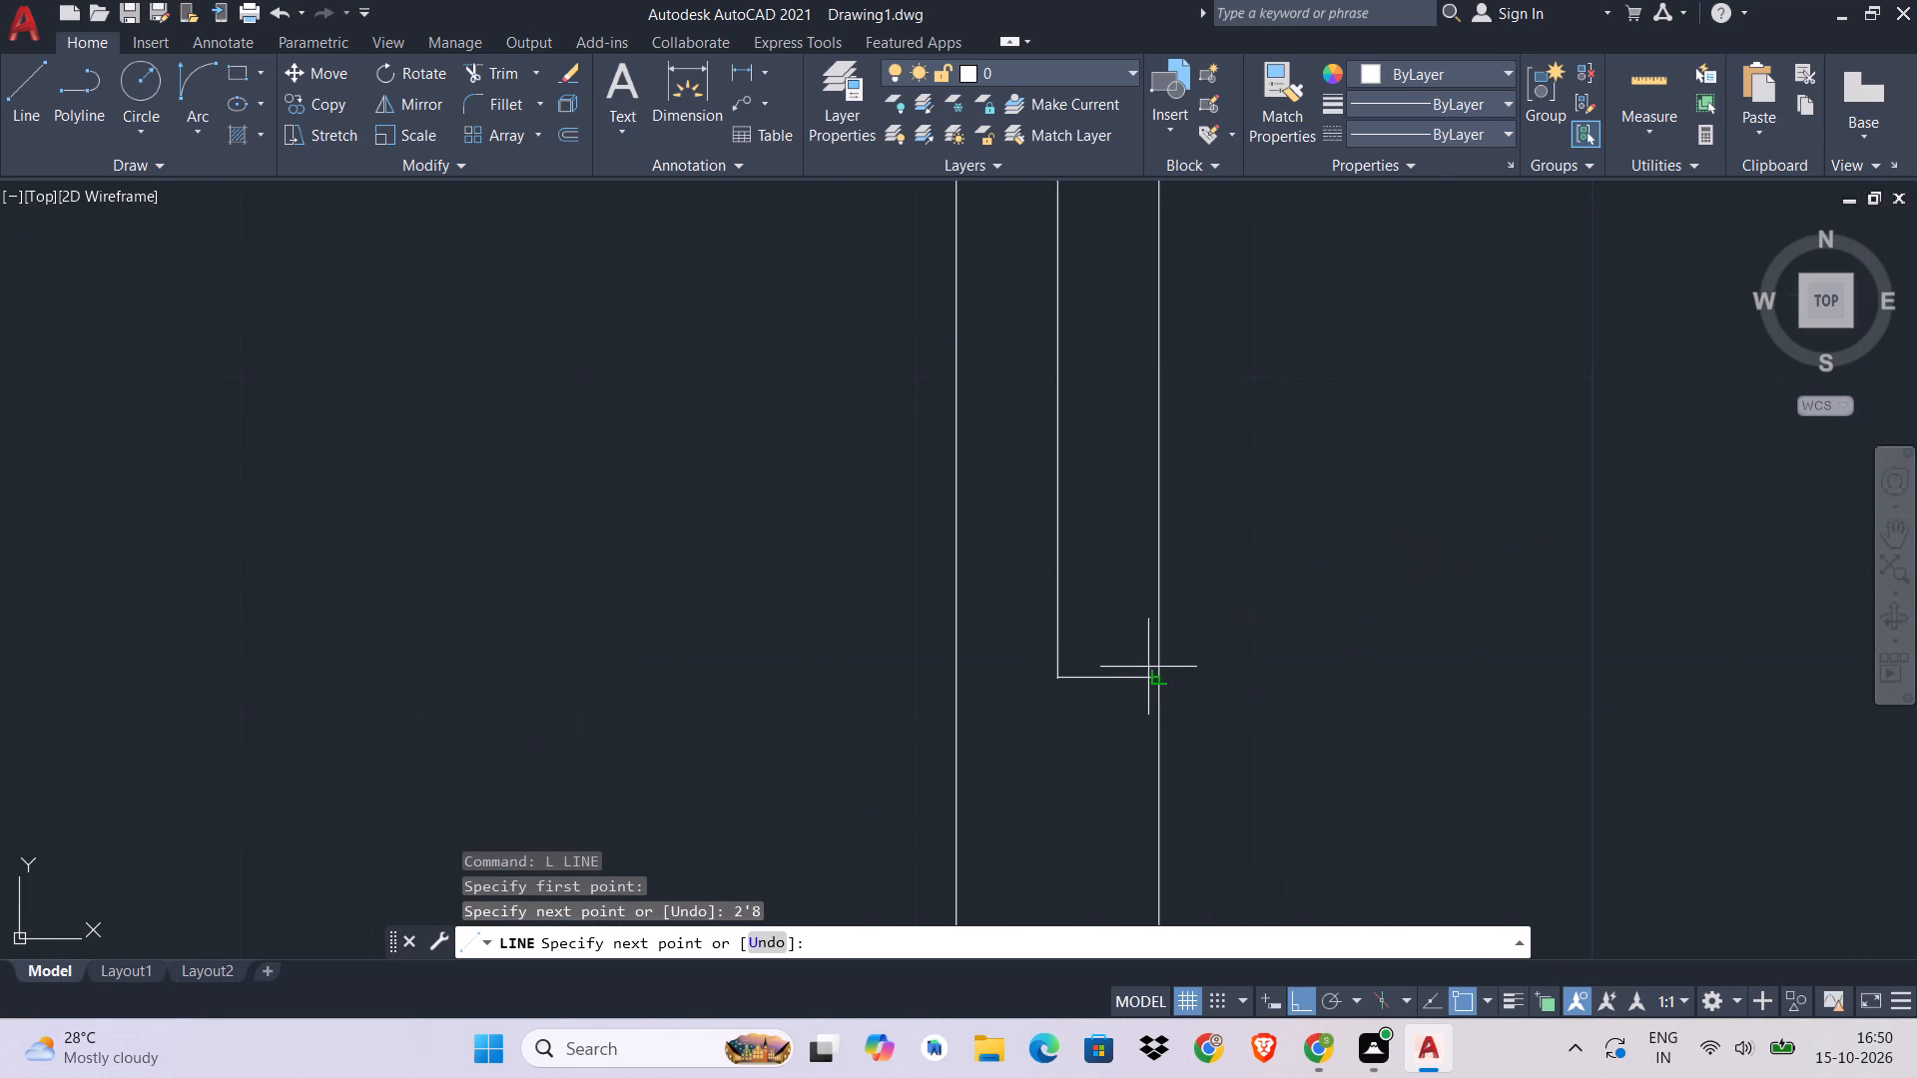
{"action": "left_click", "coordinate": [1152, 673]}
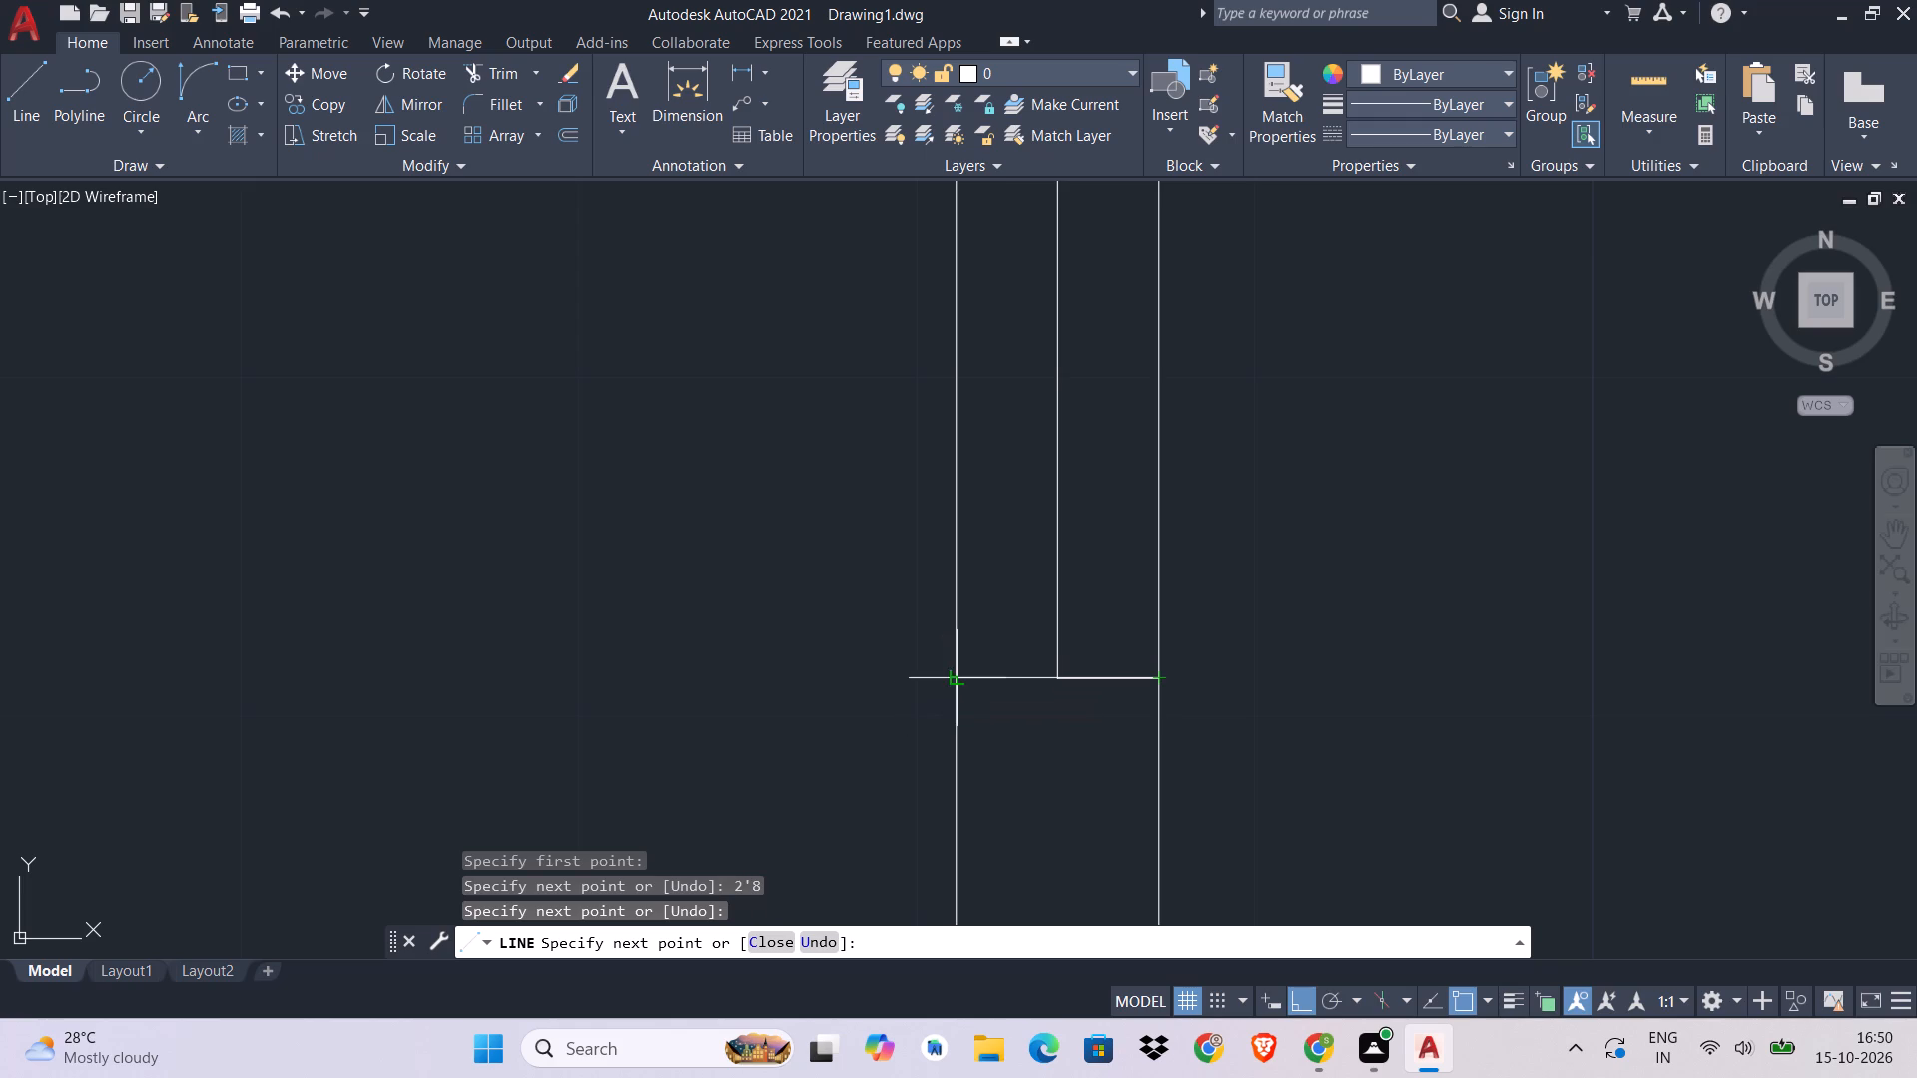
{"action": "left_click", "coordinate": [955, 682]}
{"action": "key", "text": "Escape"}
{"action": "scroll", "coordinate": [1001, 763], "scroll_direction": "down", "scroll_amount": 2}
{"action": "middle_click_drag", "start_coordinate": [1001, 763], "coordinate": [1114, 725]}
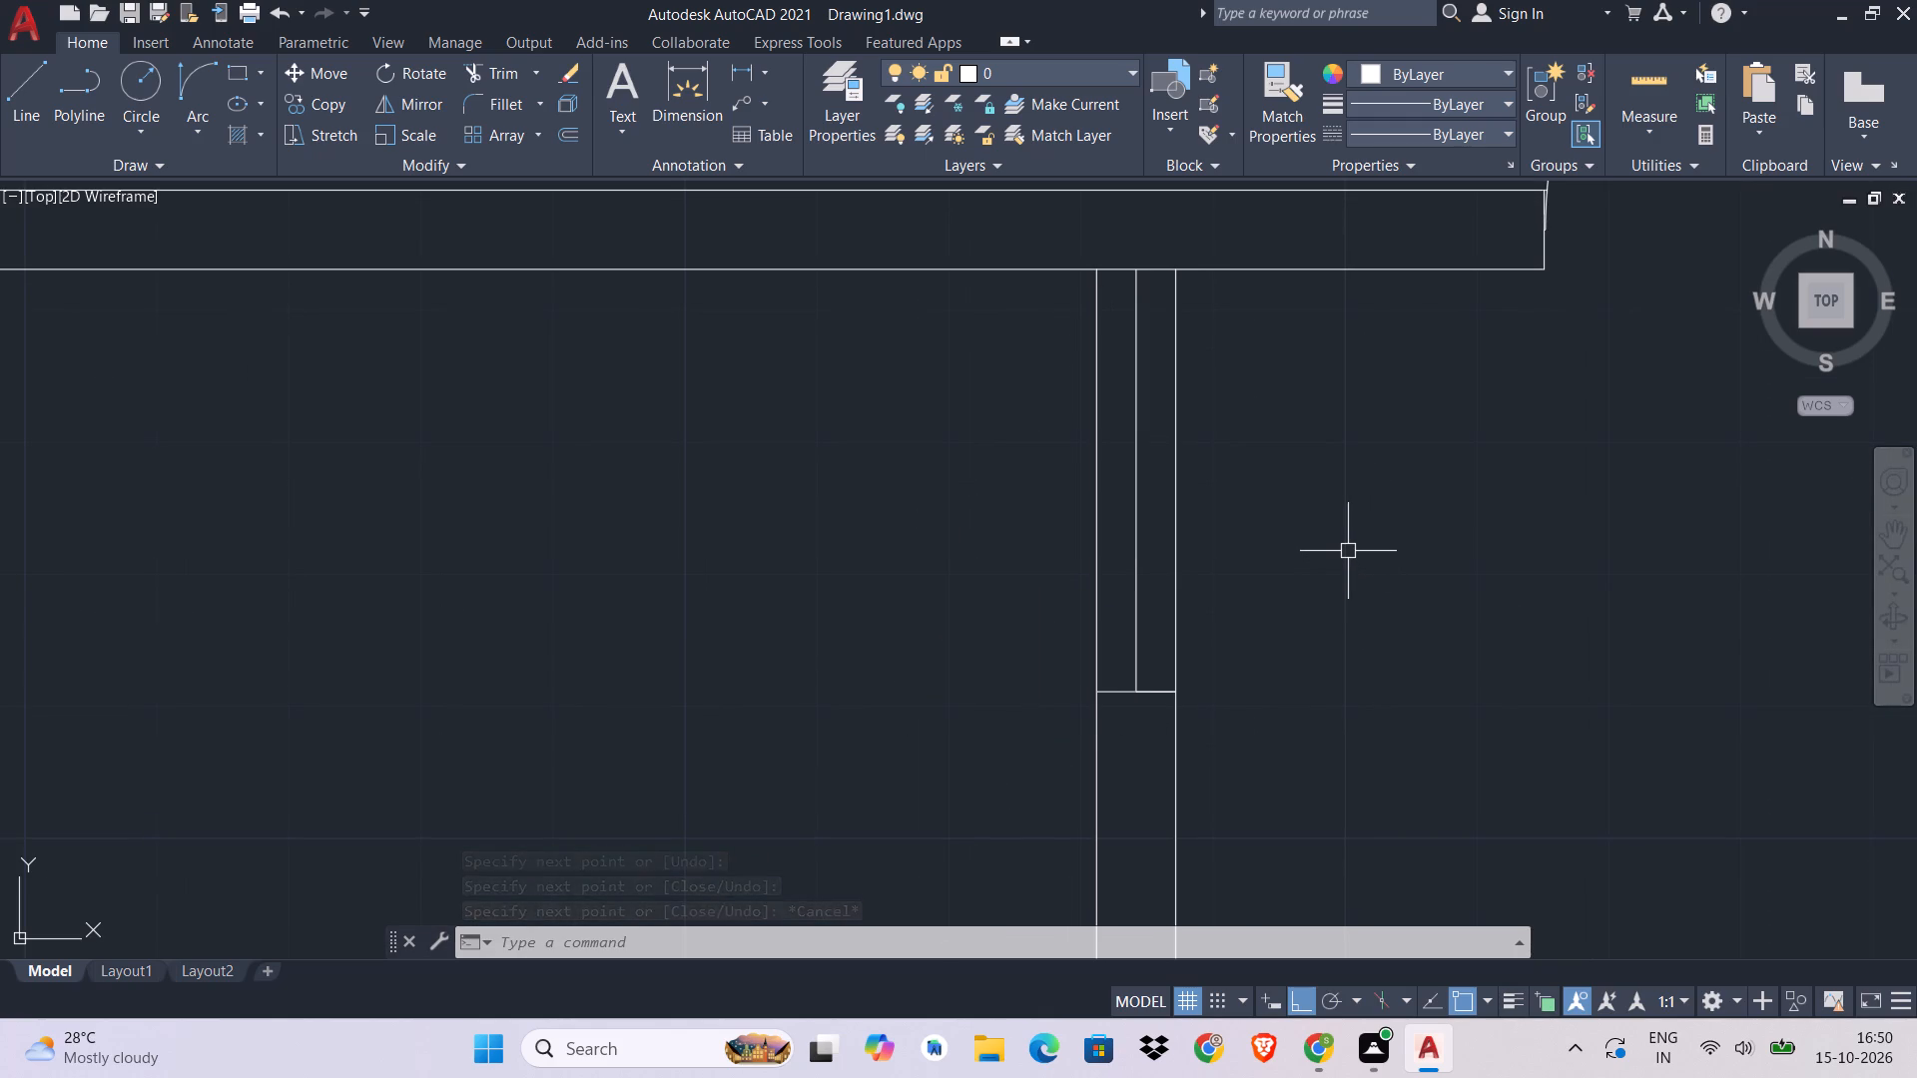
Trim both faces of the small west room's east partition north of the new jamb line to open the doorway.
{"action": "key", "text": "t"}
{"action": "key", "text": "Escape"}
{"action": "type", "text": "TR"}
{"action": "key", "text": "space"}
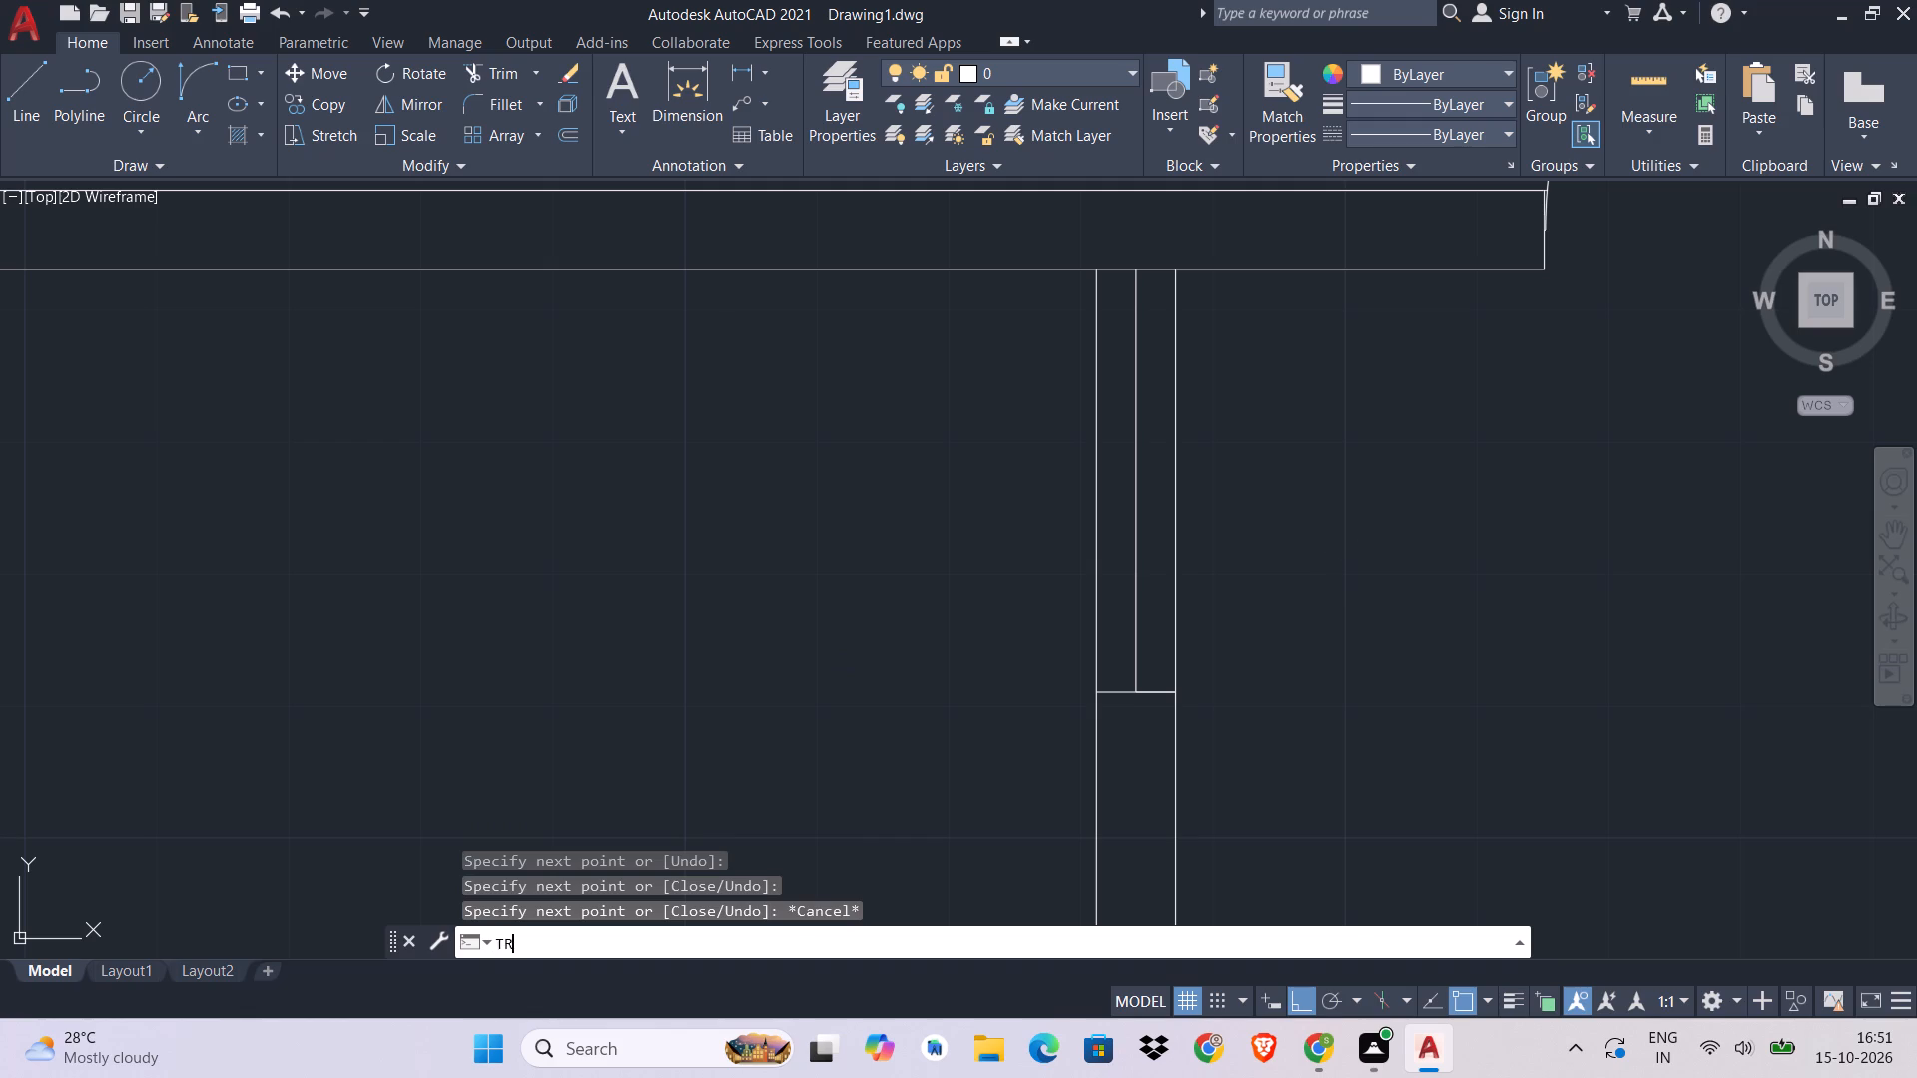
{"action": "left_click", "coordinate": [1176, 636]}
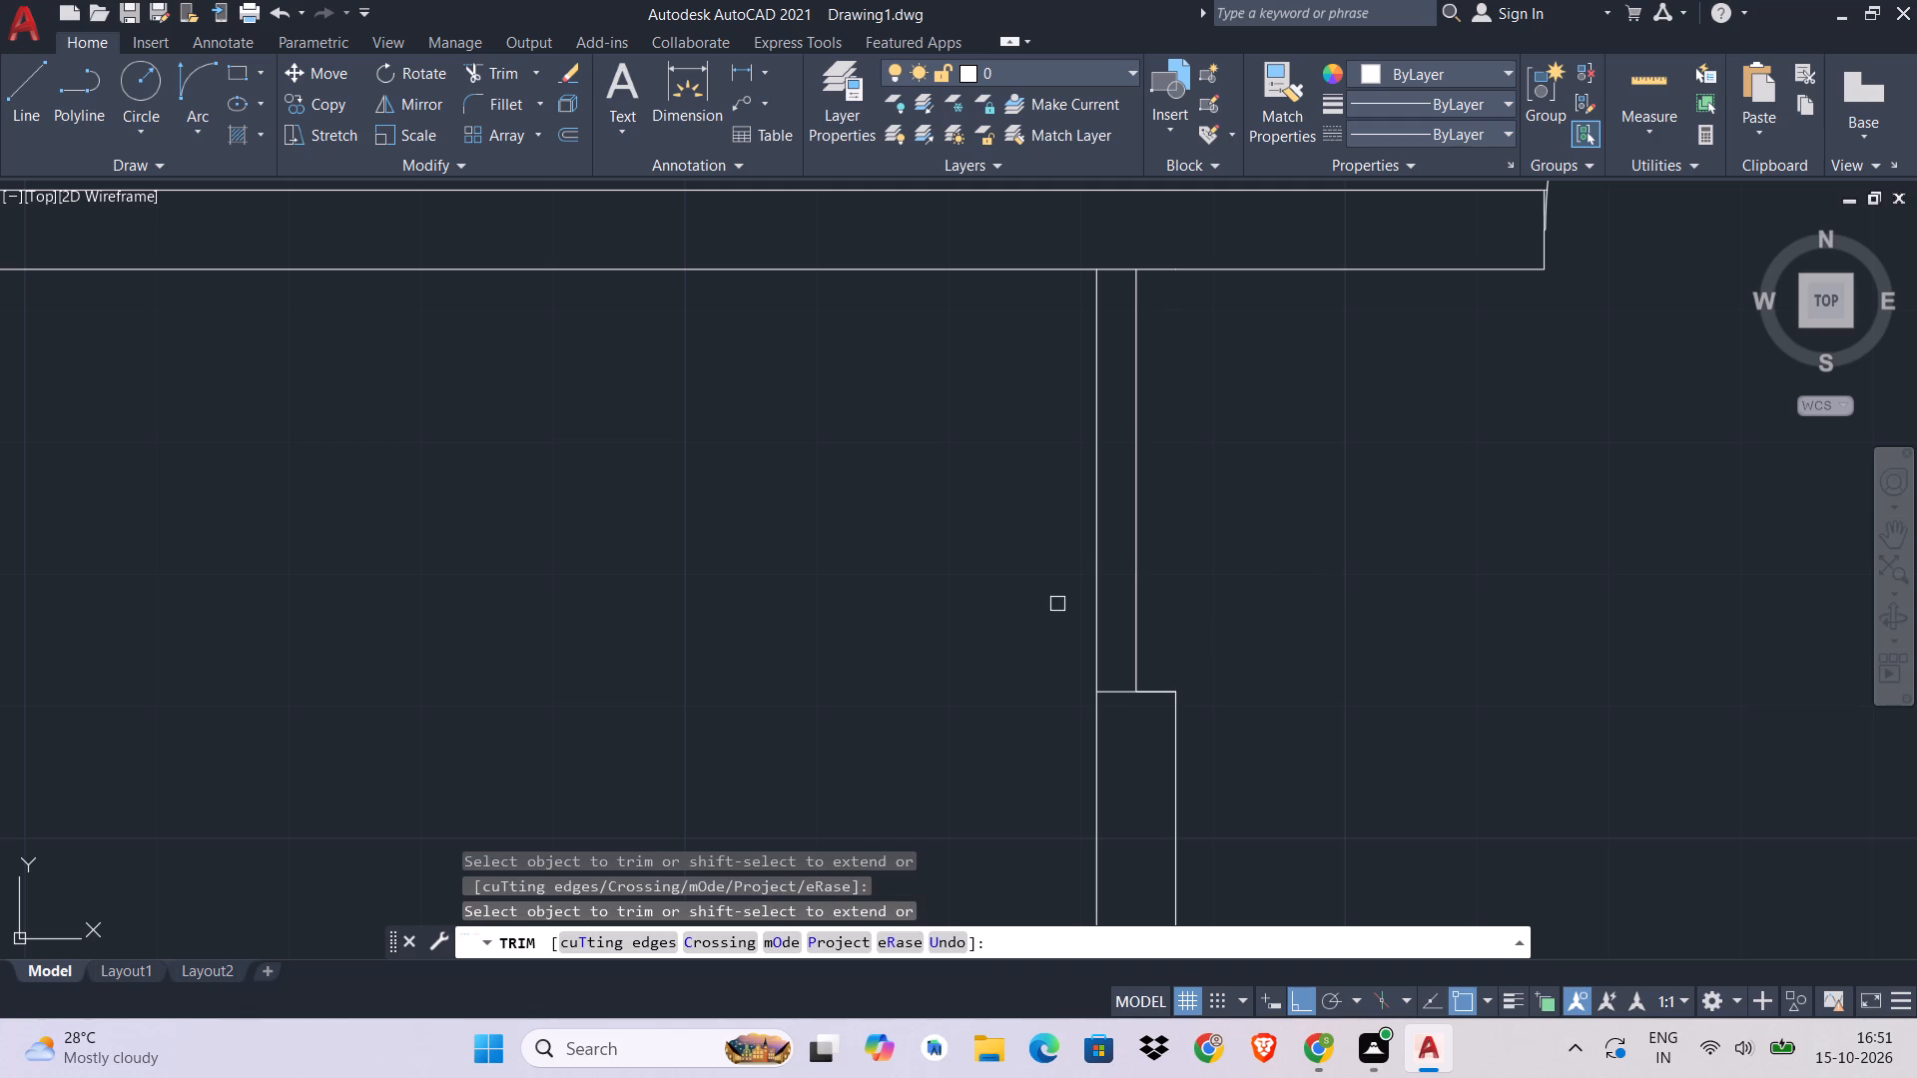
{"action": "left_click", "coordinate": [1103, 613]}
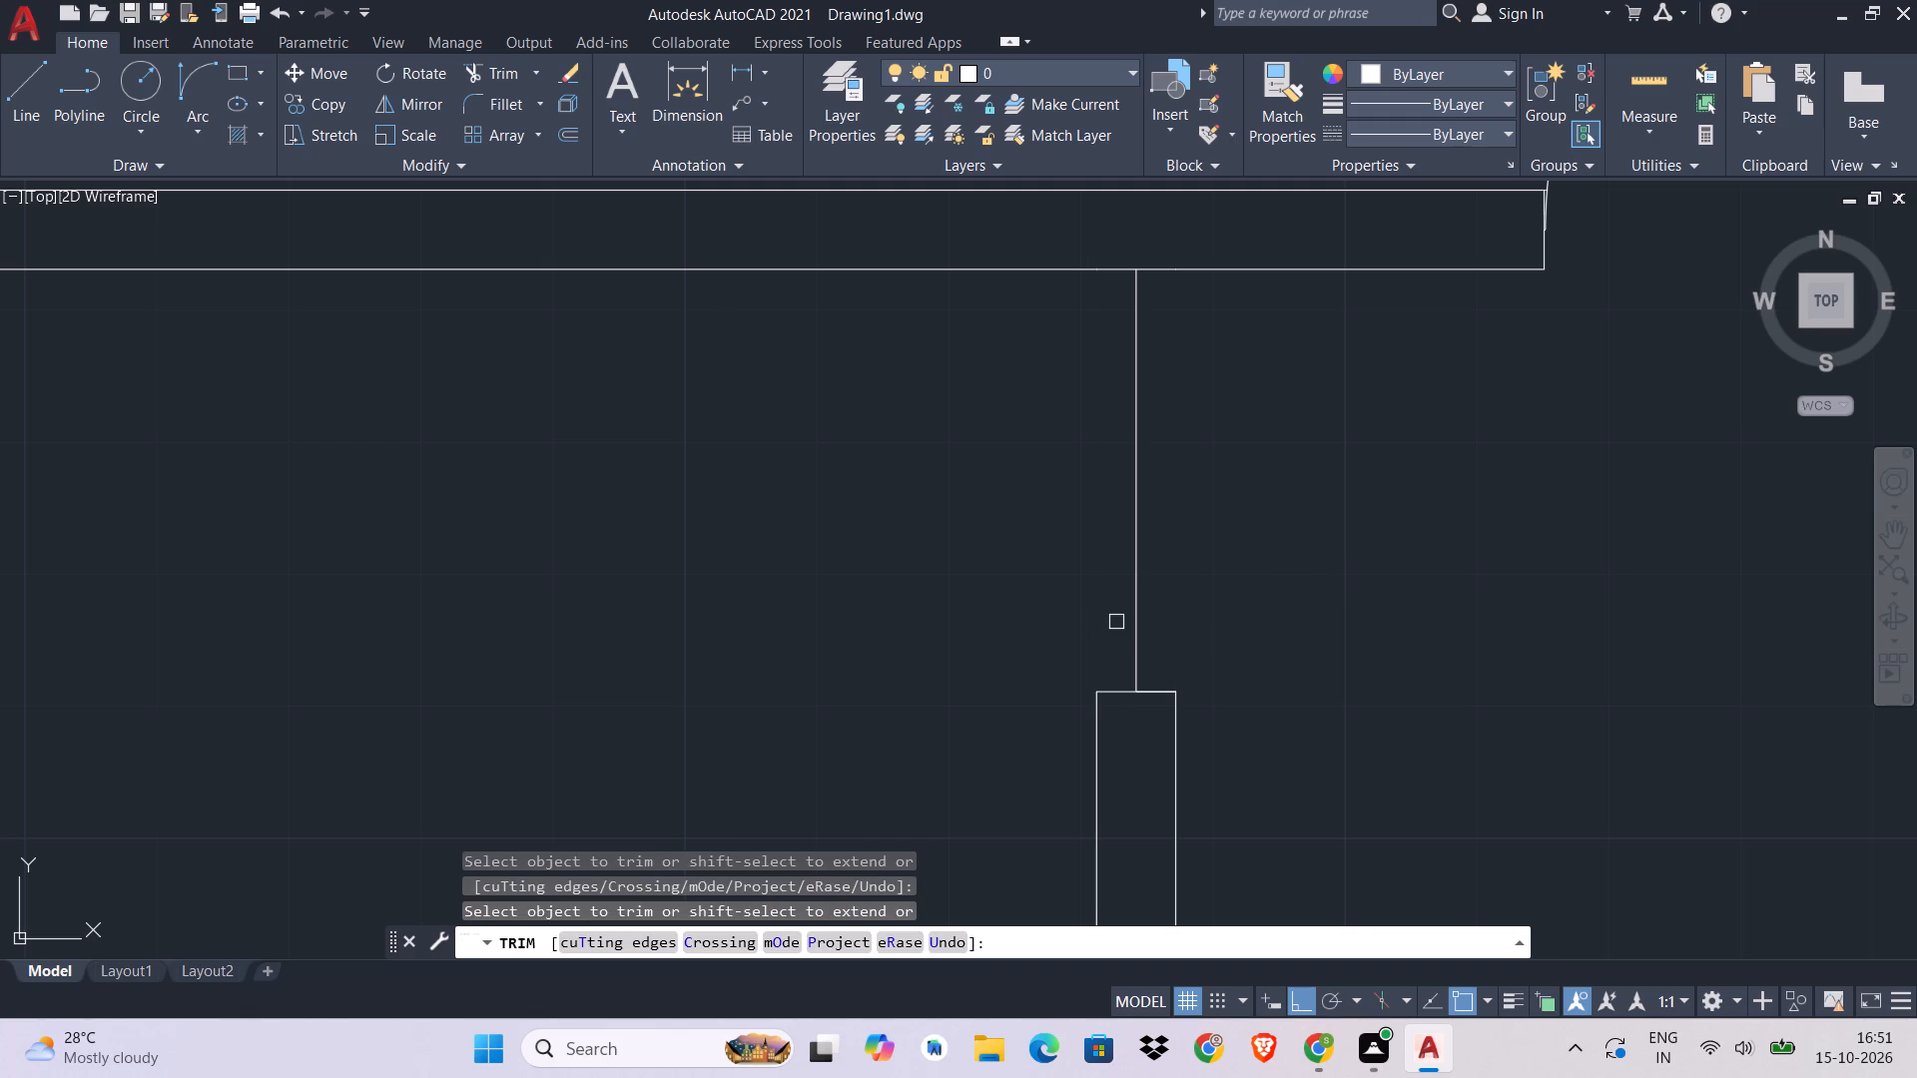
{"action": "key", "text": "Escape"}
Draw the small west room's door leaf from the guide's top end: 2'6" west, 2" south, and back east to the guide.
{"action": "key", "text": "l"}
{"action": "key", "text": "space"}
{"action": "scroll", "coordinate": [1120, 358], "scroll_direction": "up", "scroll_amount": 1}
{"action": "middle_click_drag", "start_coordinate": [1121, 365], "coordinate": [1139, 502]}
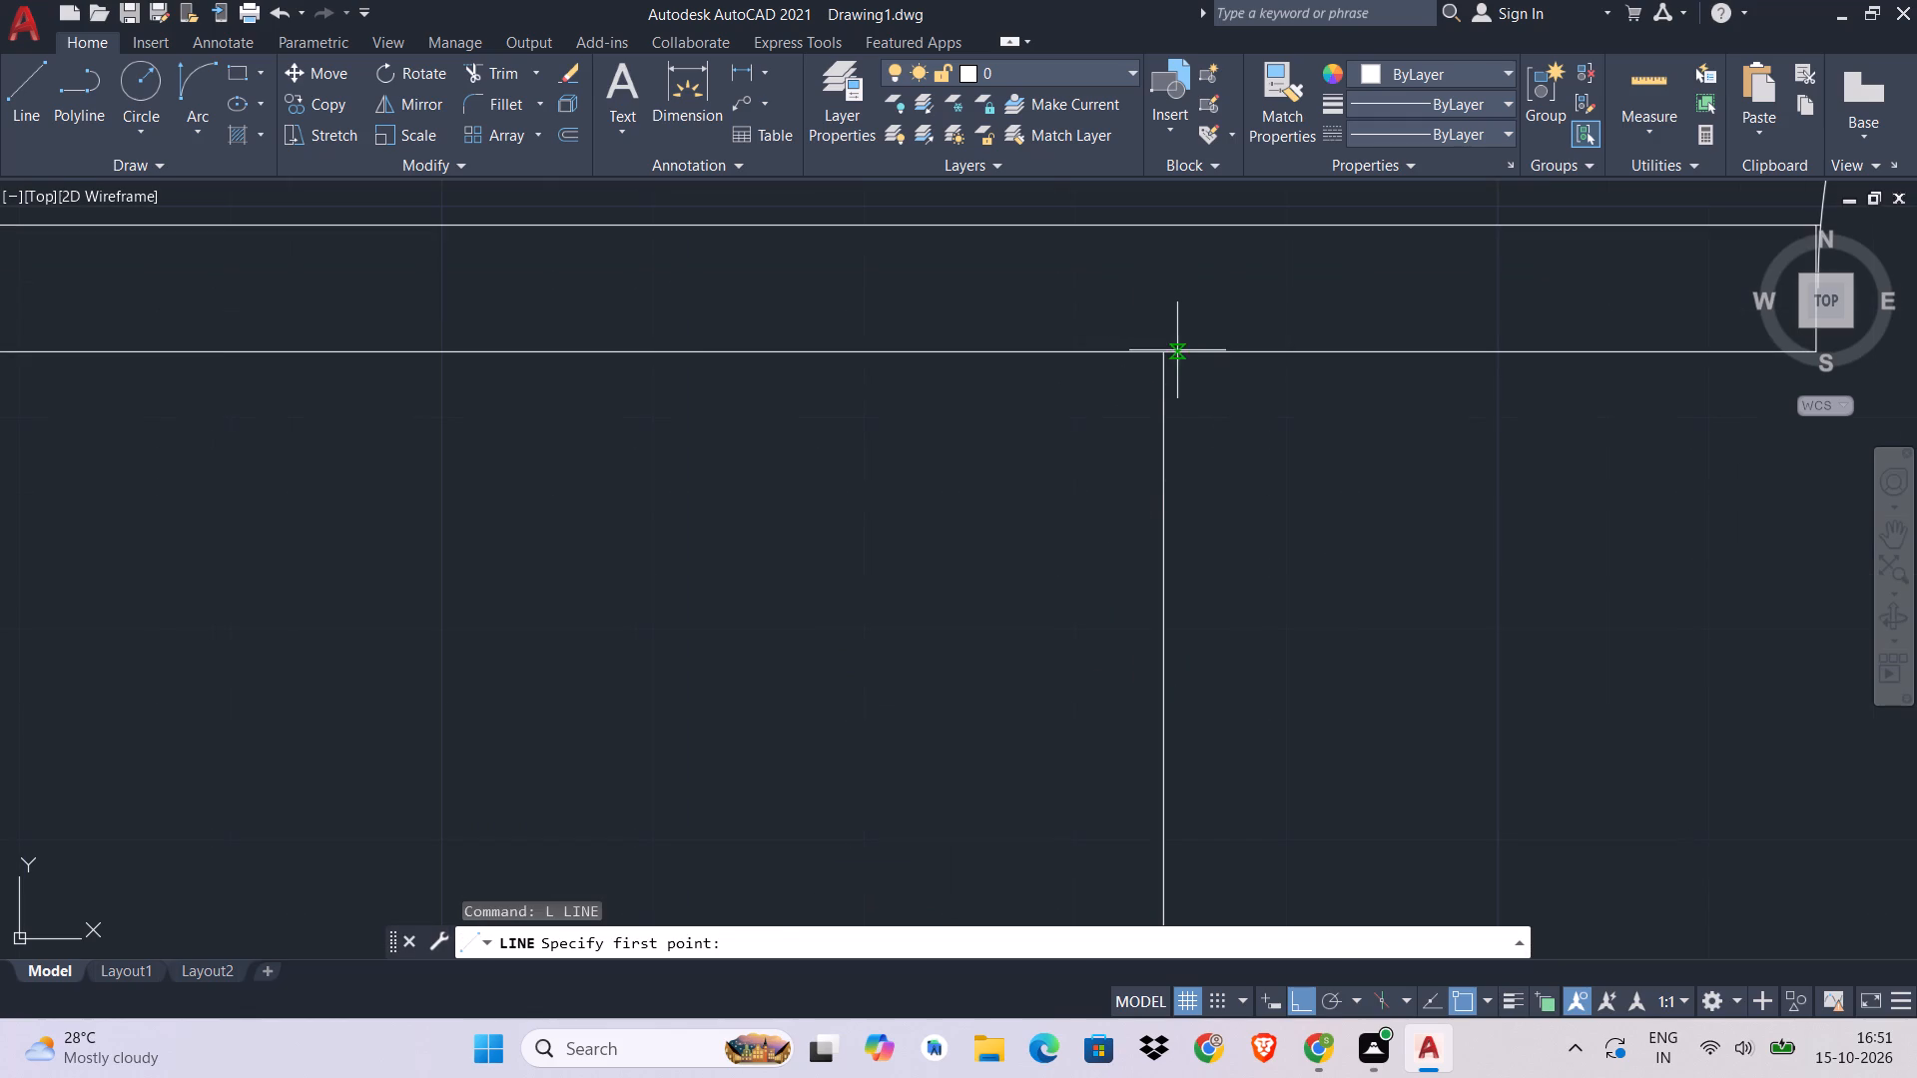
{"action": "left_click", "coordinate": [1161, 358]}
{"action": "scroll", "coordinate": [1159, 365], "scroll_direction": "down", "scroll_amount": 2}
{"action": "middle_click_drag", "start_coordinate": [1159, 365], "coordinate": [1354, 588]}
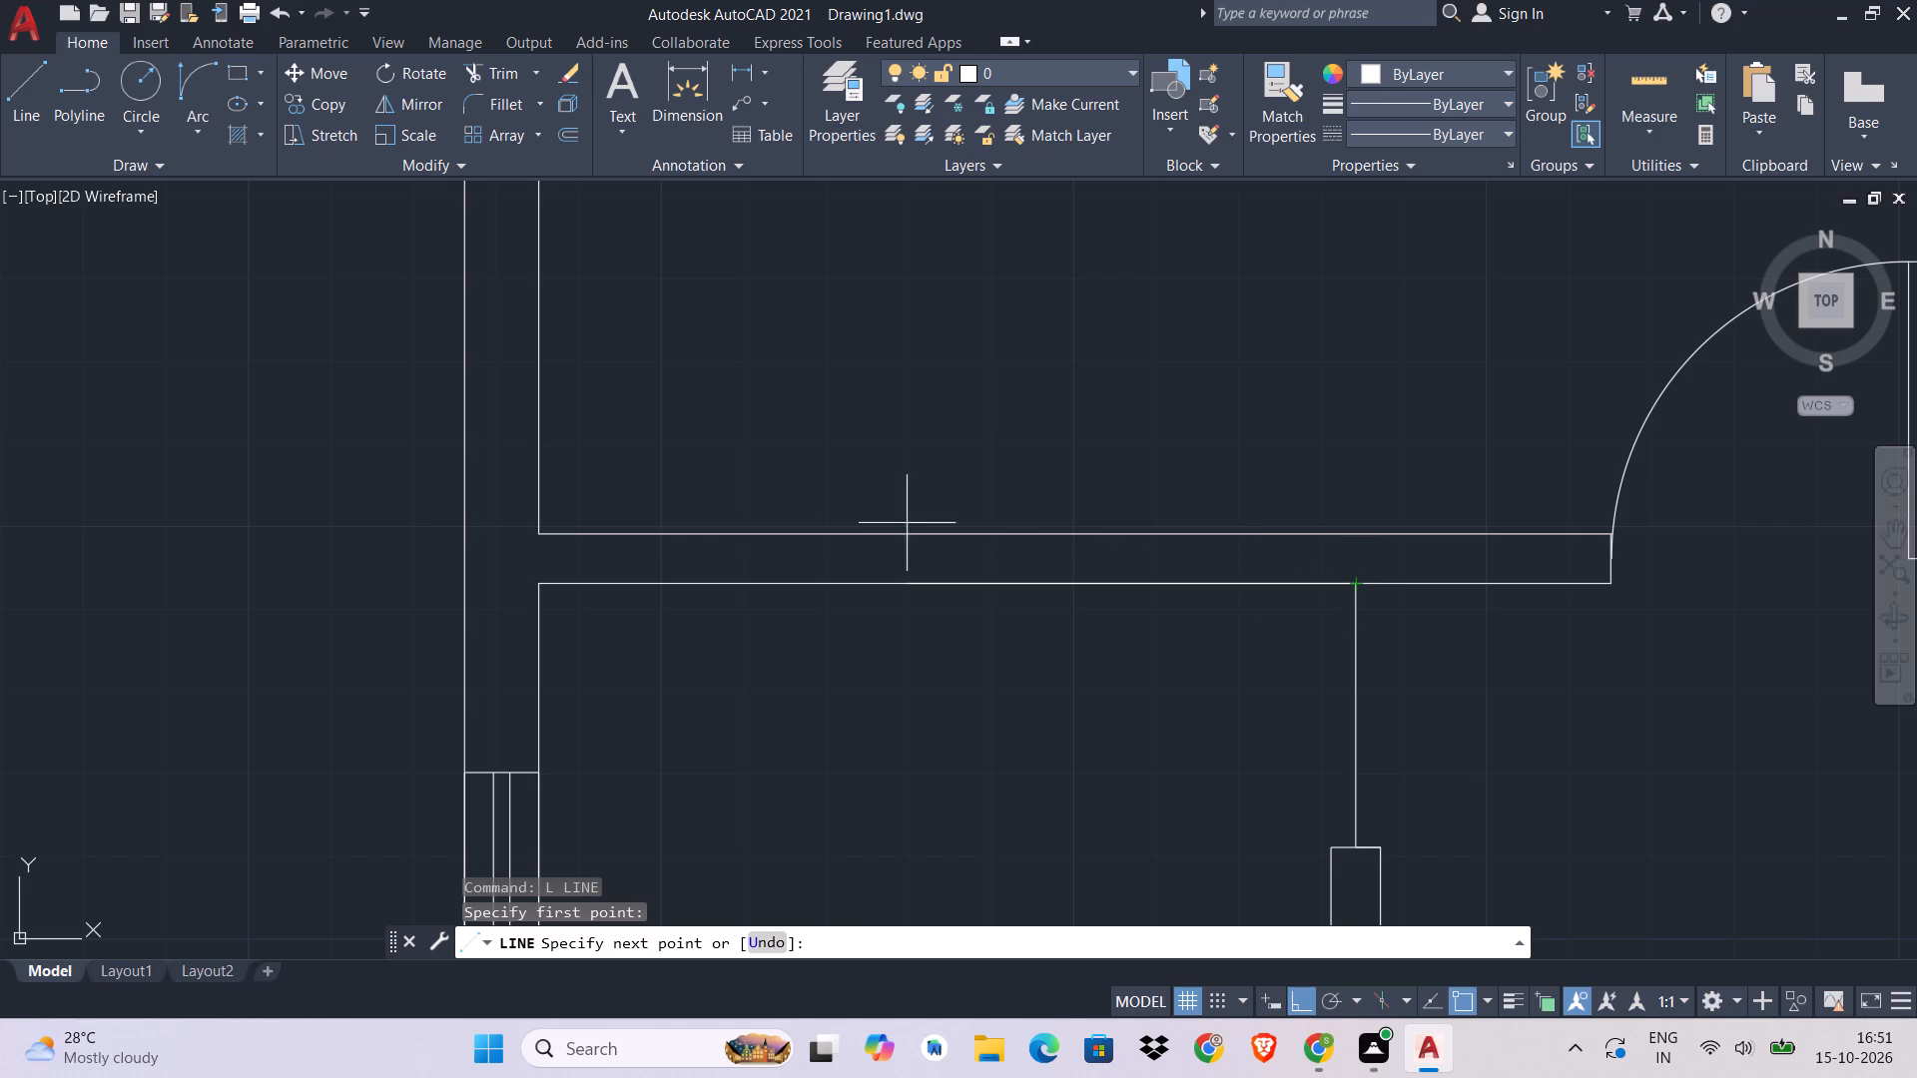
{"action": "type", "text": "2'"}
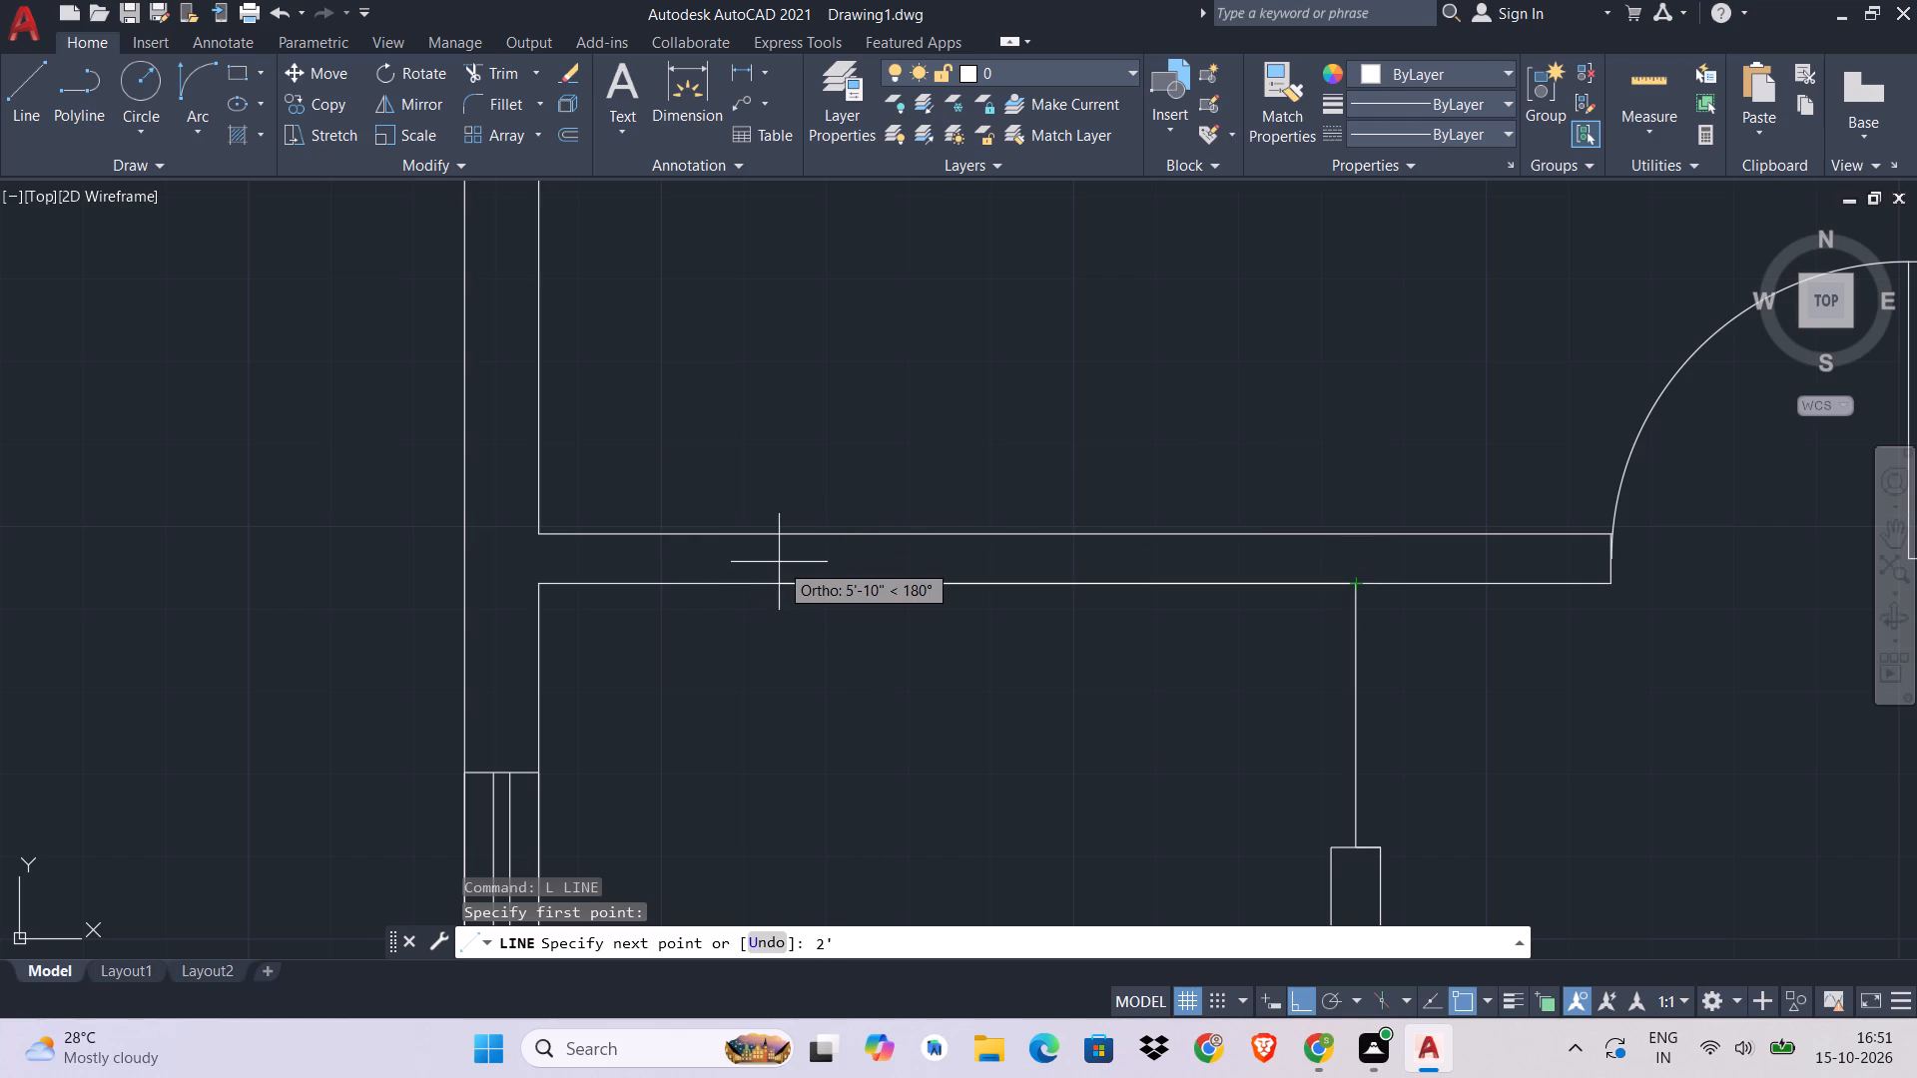
{"action": "type", "text": "6"}
{"action": "key", "text": "space"}
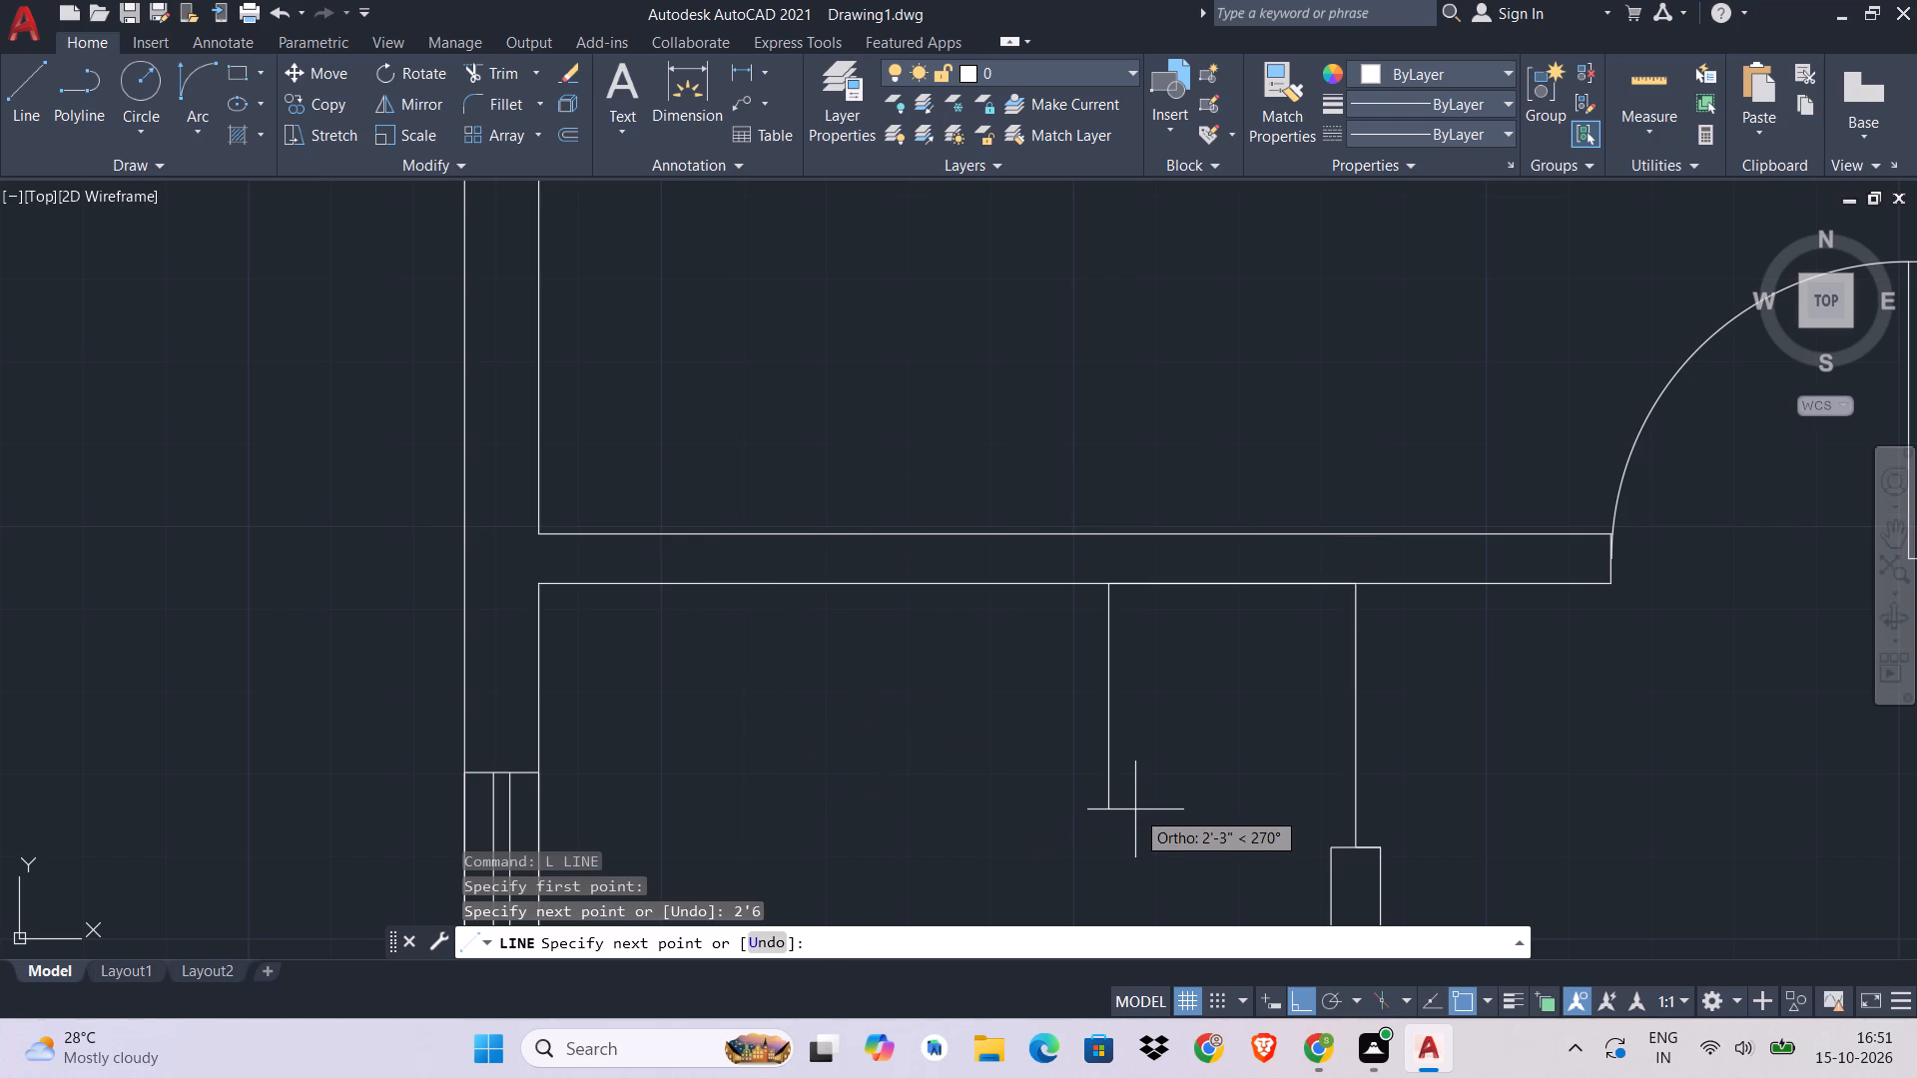
{"action": "type", "text": "2"}
{"action": "key", "text": "space"}
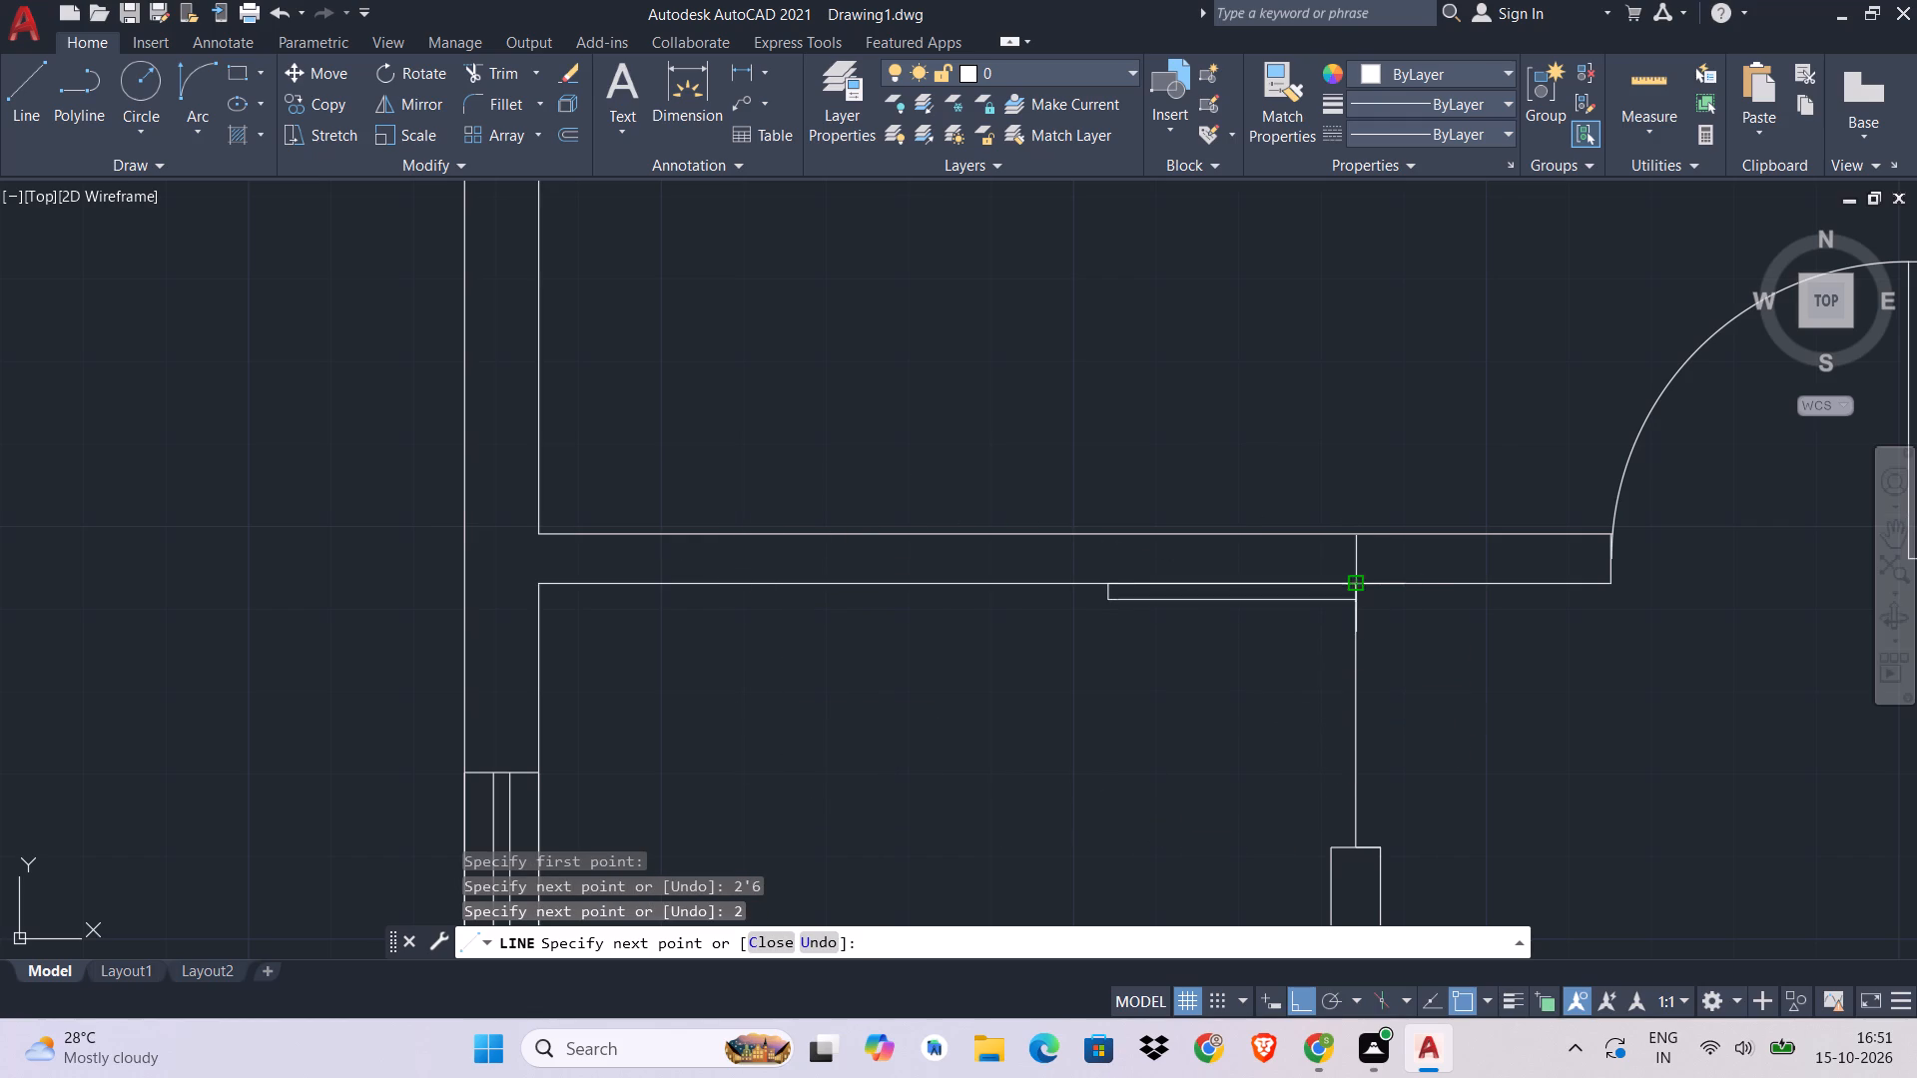
{"action": "left_click", "coordinate": [1355, 600]}
{"action": "key", "text": "Escape"}
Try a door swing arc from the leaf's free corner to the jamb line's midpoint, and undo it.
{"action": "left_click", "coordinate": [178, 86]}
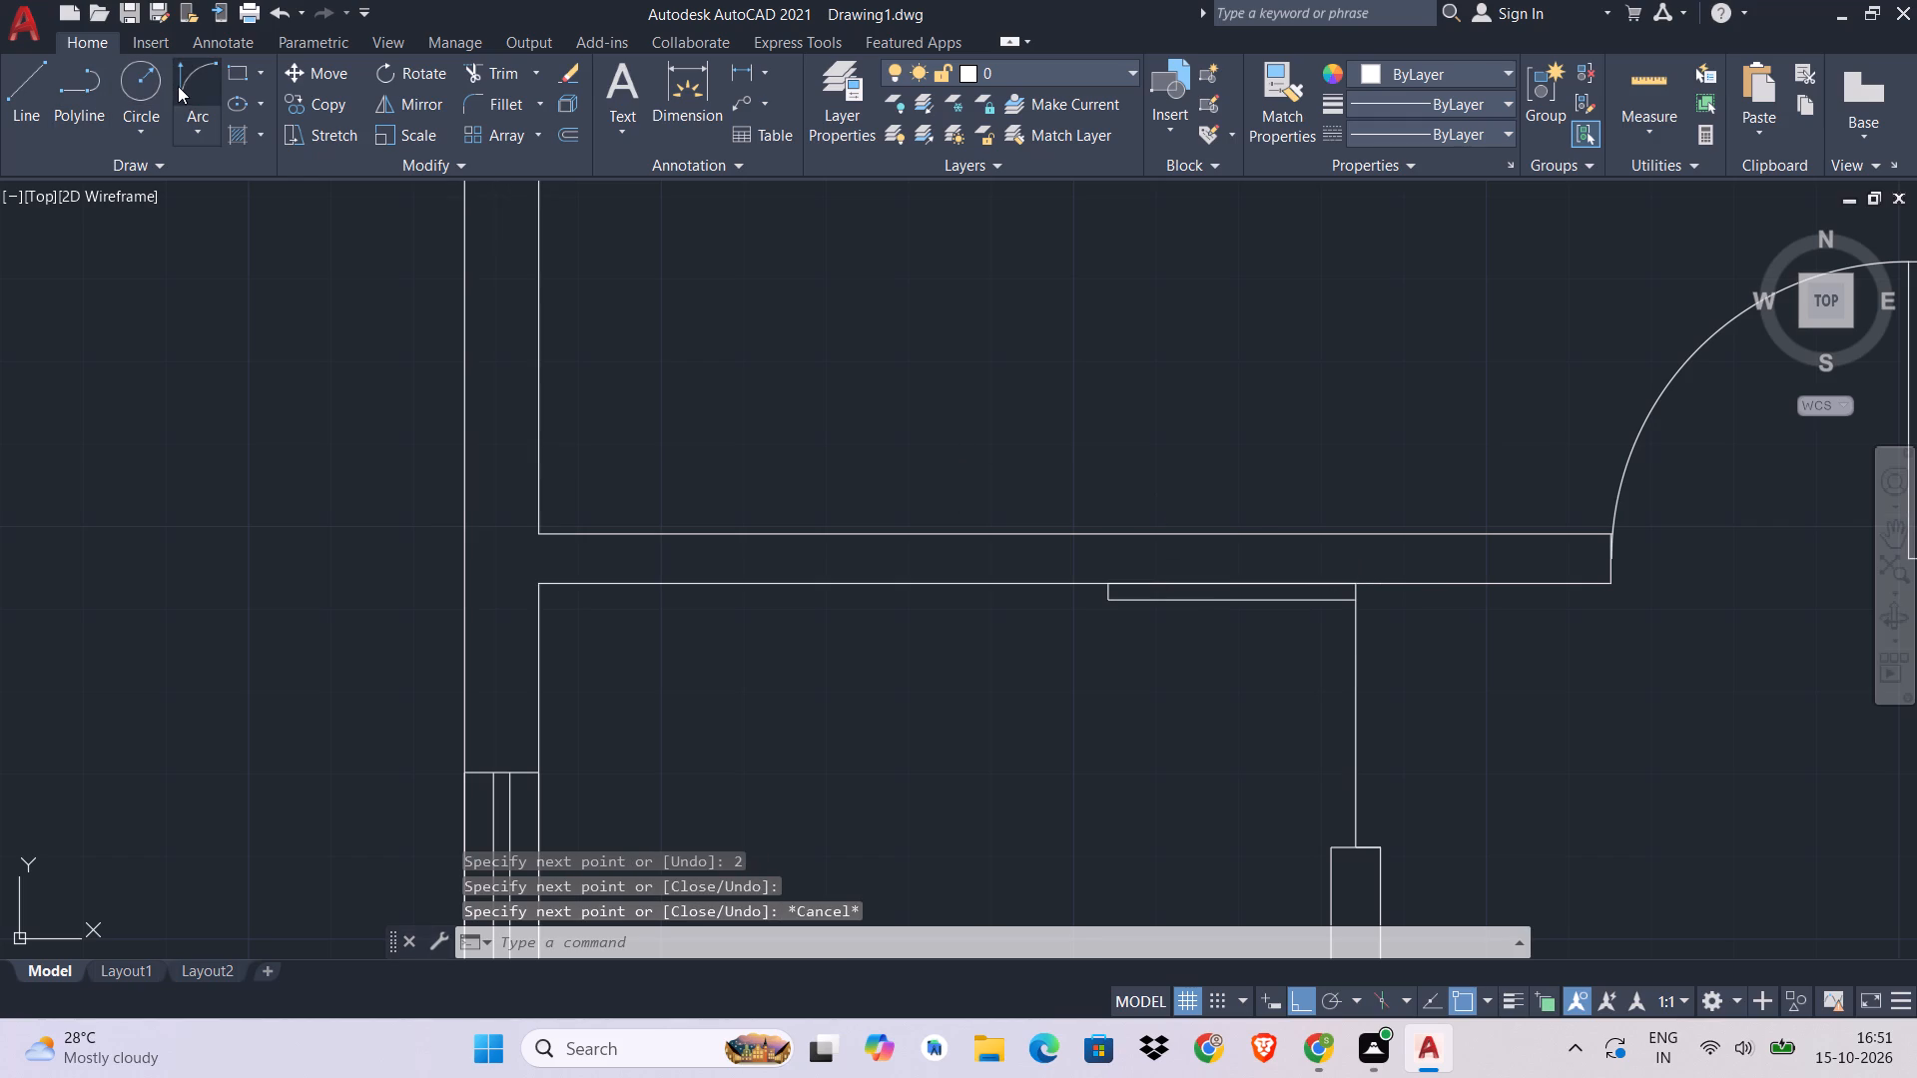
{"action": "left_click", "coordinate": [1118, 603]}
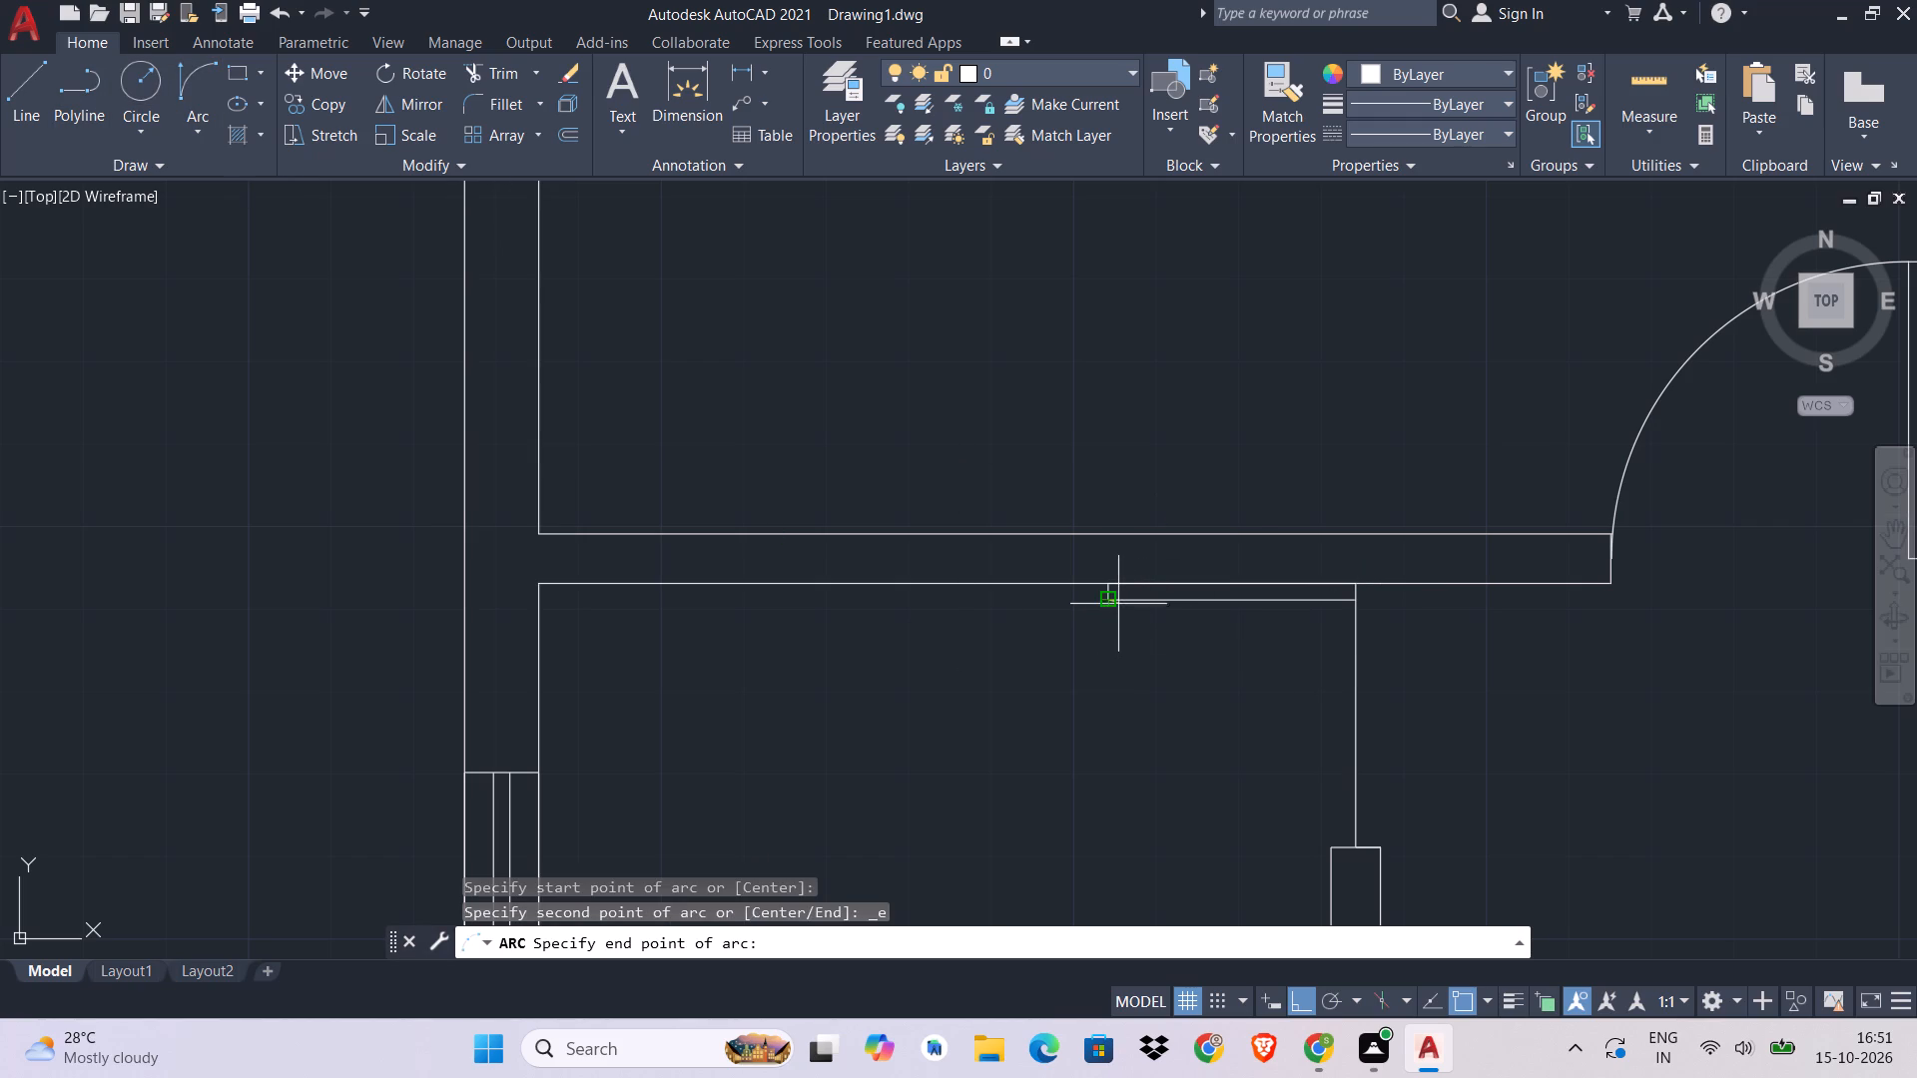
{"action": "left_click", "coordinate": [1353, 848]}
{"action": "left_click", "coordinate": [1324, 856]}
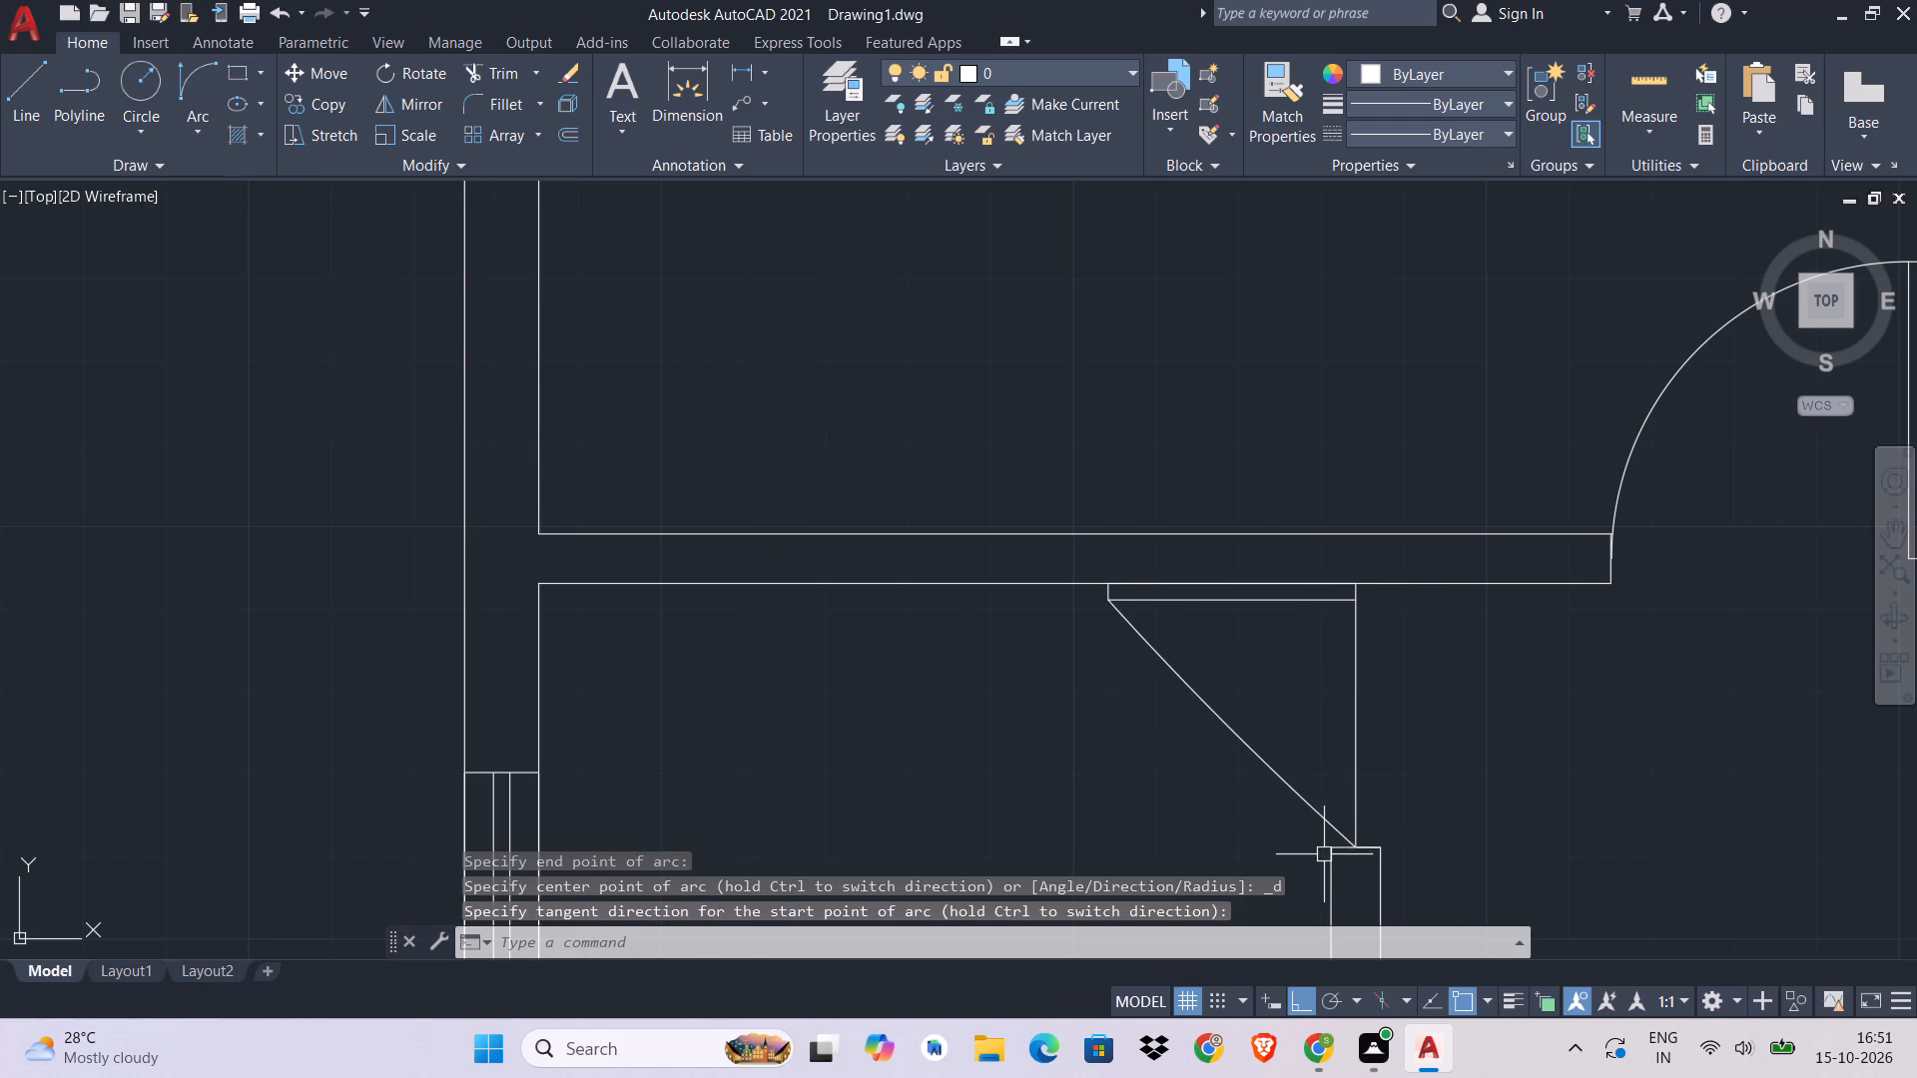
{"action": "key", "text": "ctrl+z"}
Draw the door swing arc from the leaf's southwest corner to the jamb line's midpoint, with its start tangent pointing south.
{"action": "middle_click_drag", "start_coordinate": [1228, 658], "coordinate": [1229, 625]}
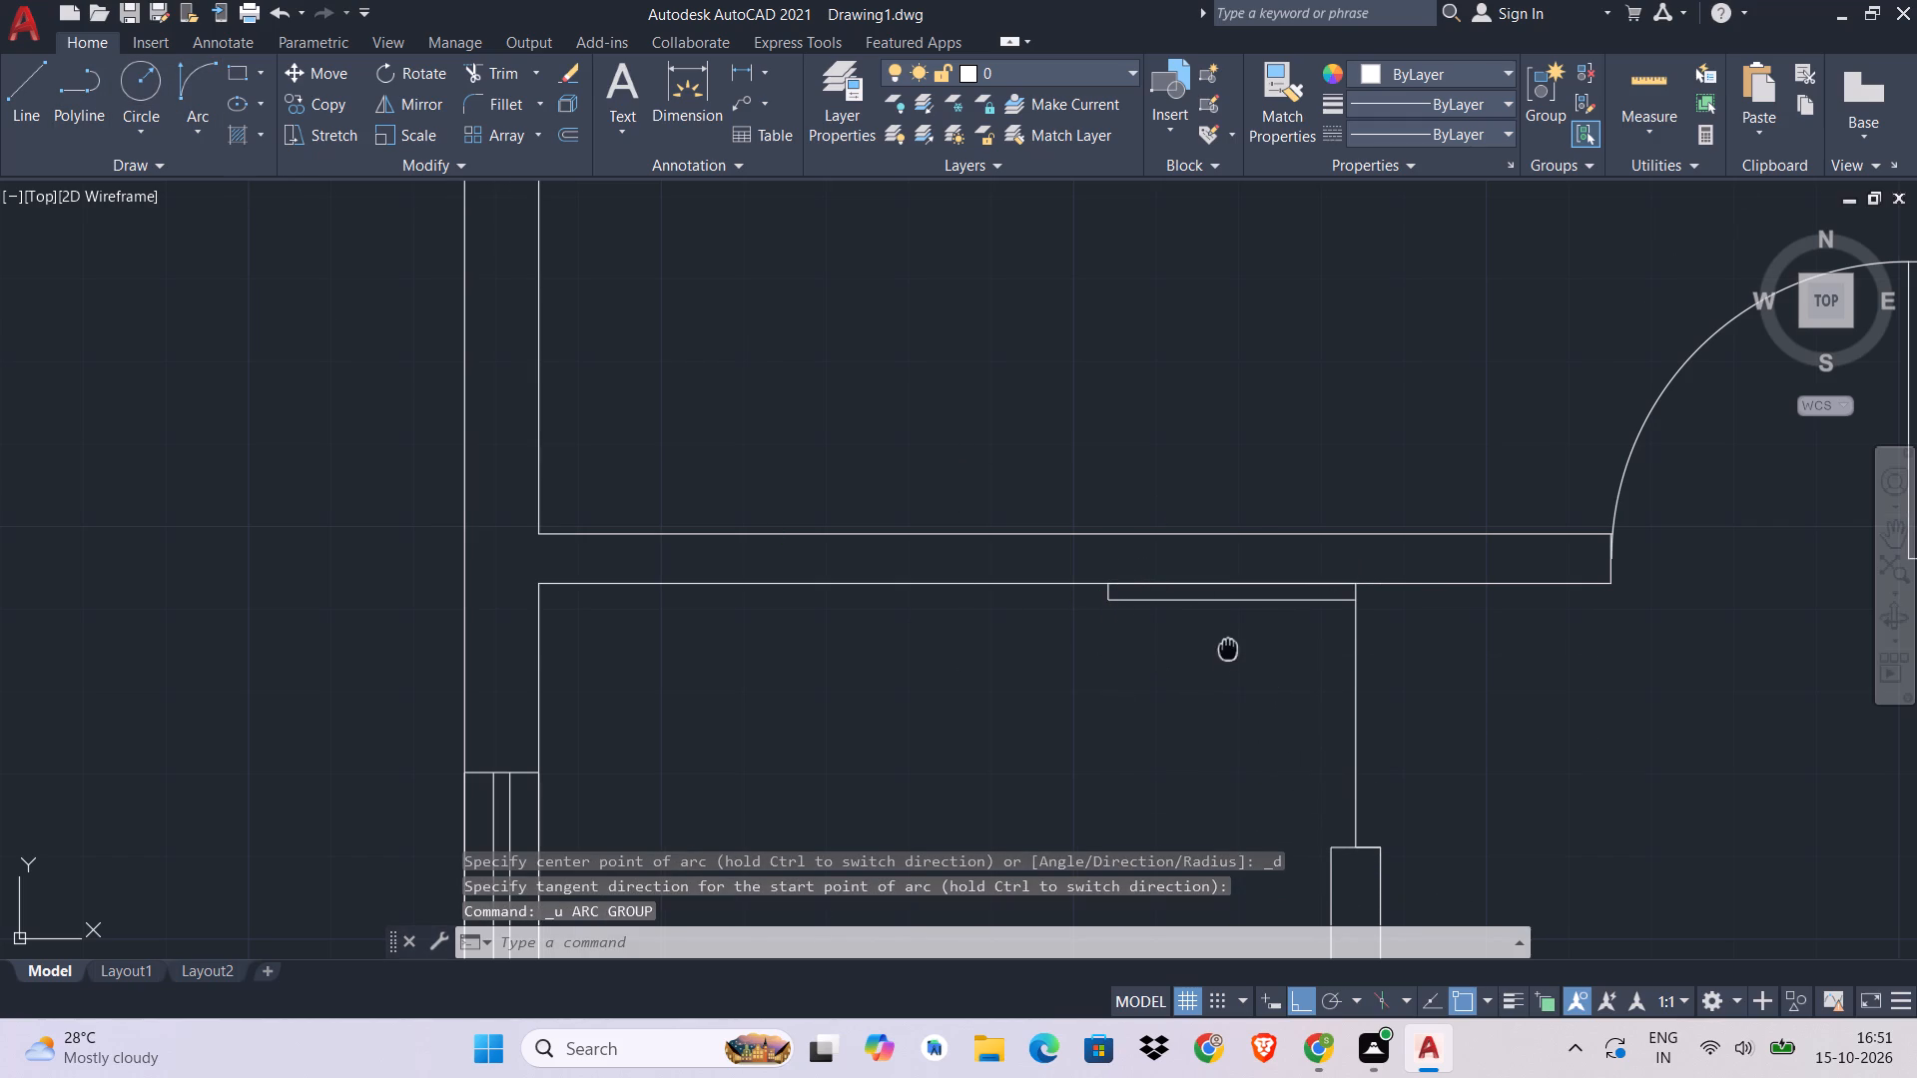
{"action": "middle_click_drag", "start_coordinate": [1229, 625], "coordinate": [1229, 481]}
{"action": "left_click", "coordinate": [190, 90]}
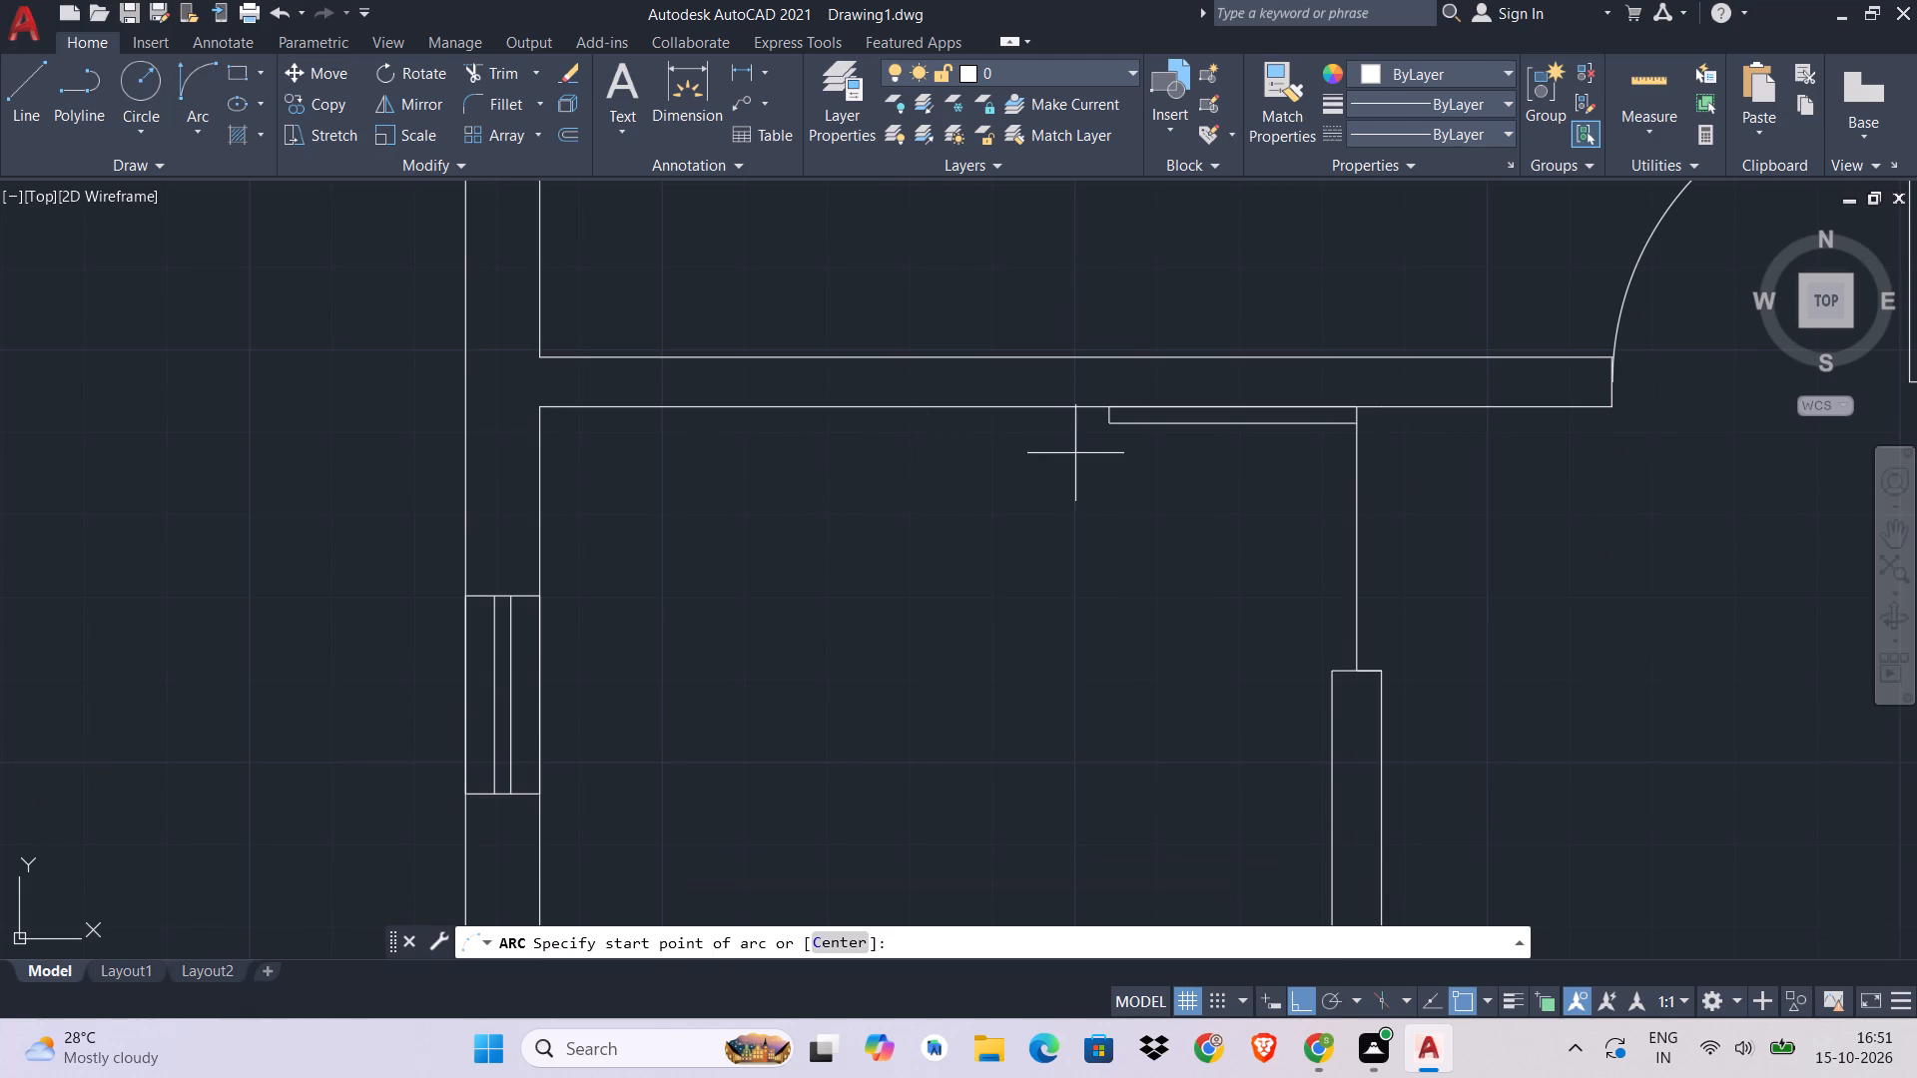
{"action": "left_click", "coordinate": [1103, 425]}
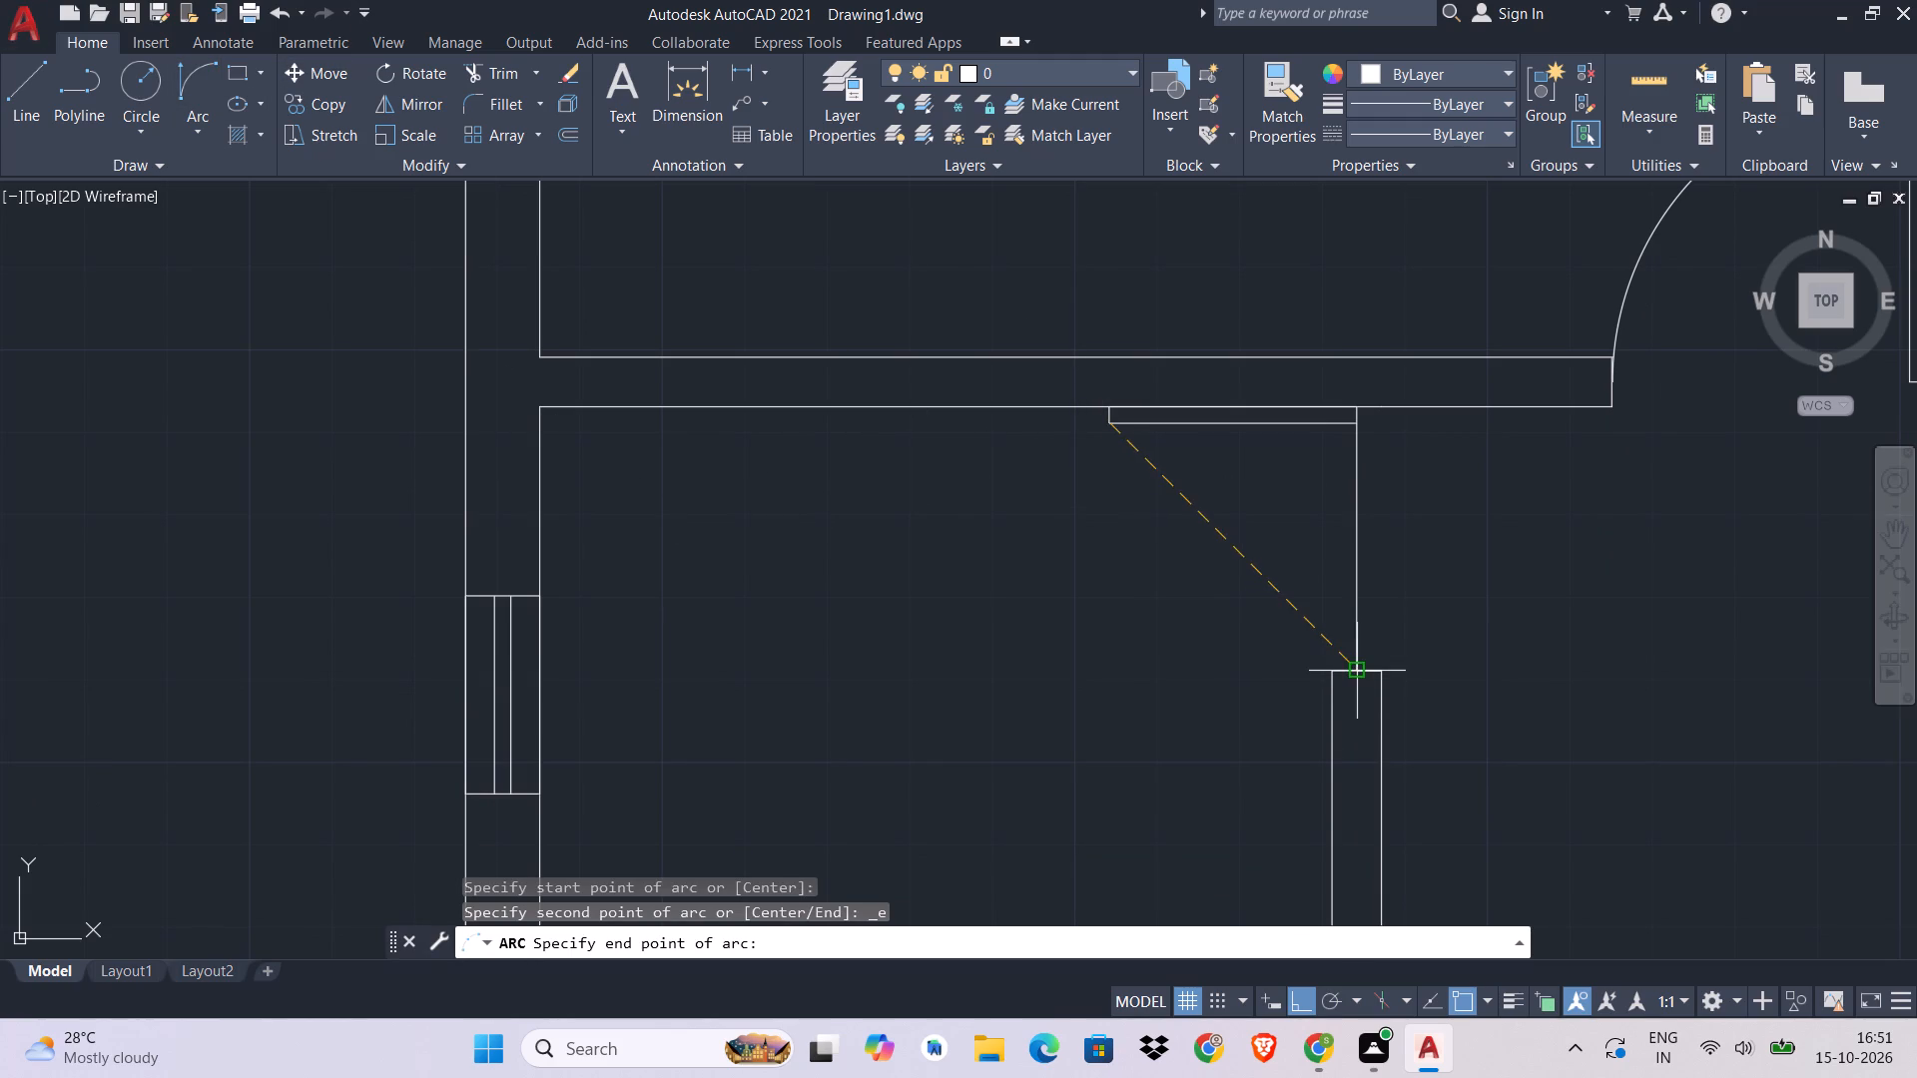
{"action": "left_click", "coordinate": [1356, 670]}
{"action": "left_click", "coordinate": [931, 799]}
{"action": "key", "text": "Escape"}
Trim away the vertical guide line between the door leaf and the jamb in the small west room's doorway.
{"action": "type", "text": "TR"}
{"action": "key", "text": "space"}
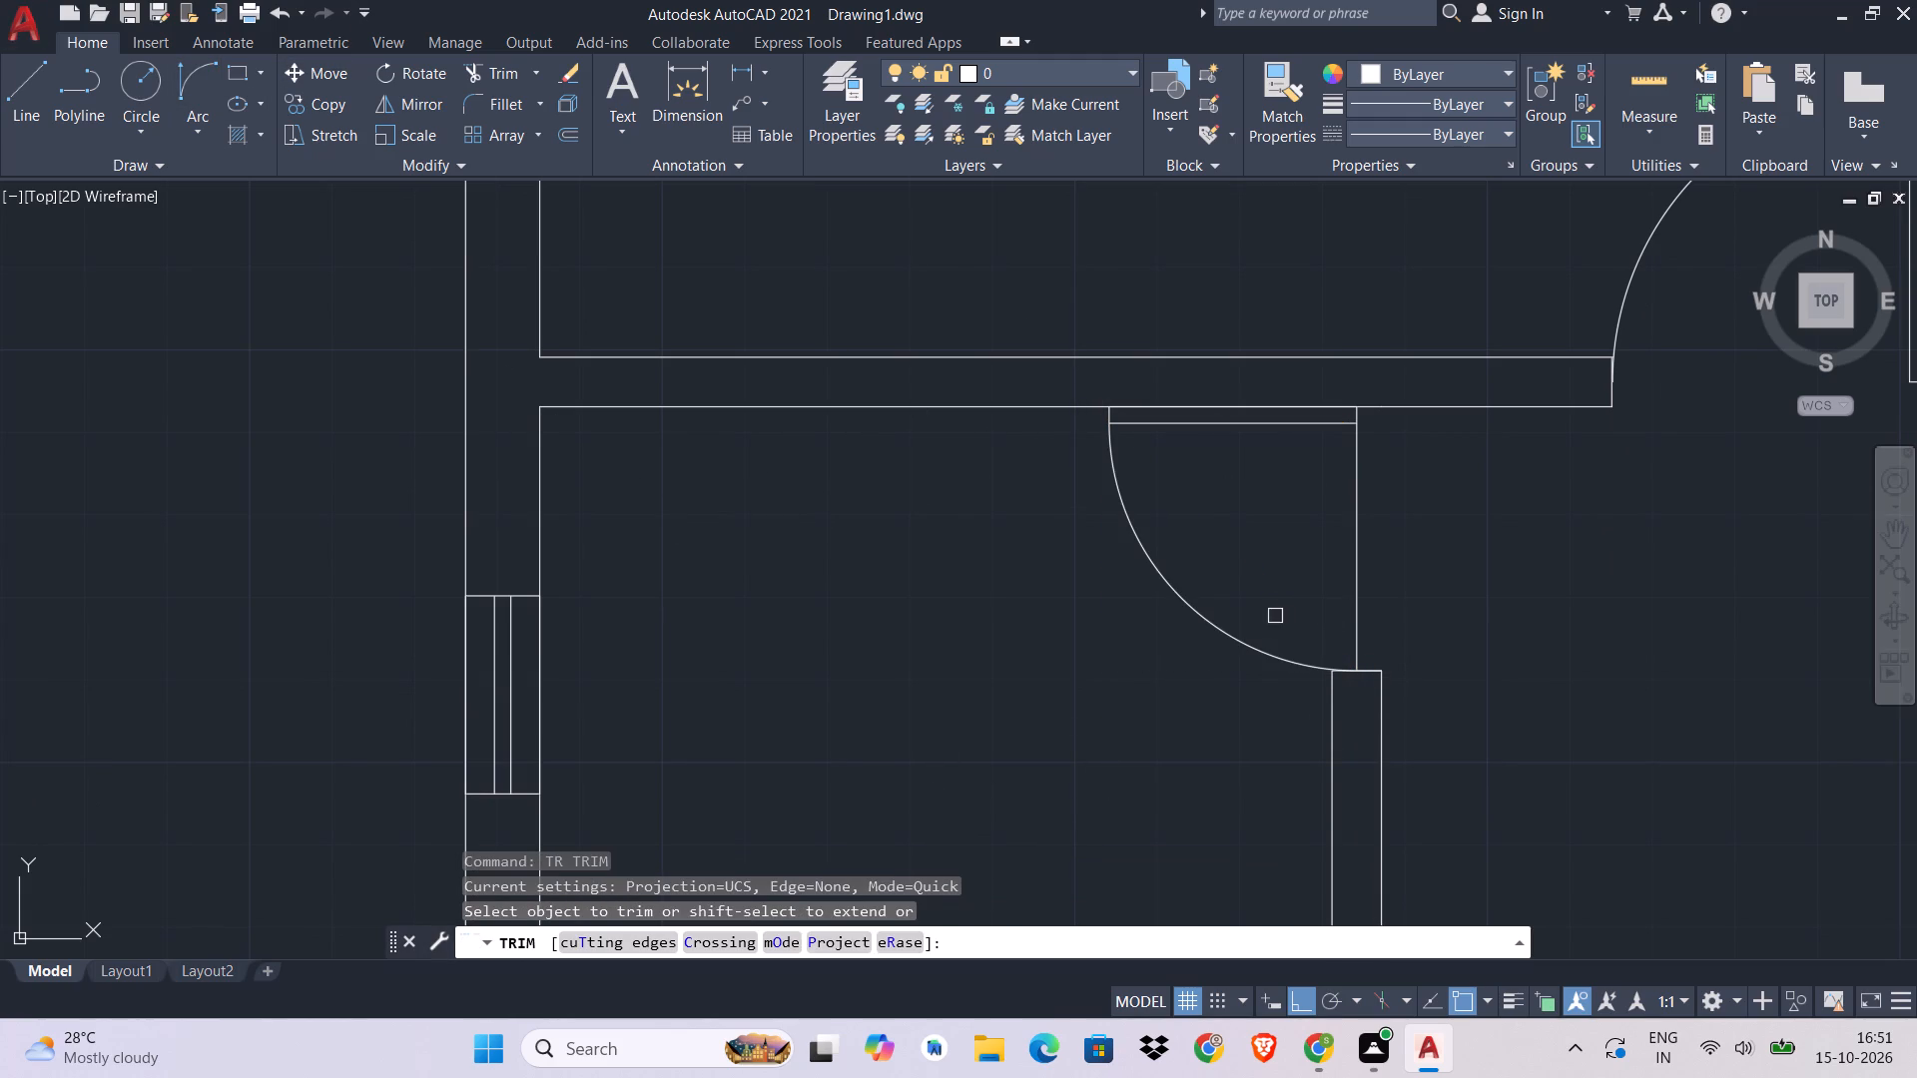
{"action": "left_click", "coordinate": [1301, 596]}
{"action": "left_click", "coordinate": [1682, 532]}
{"action": "scroll", "coordinate": [1390, 669], "scroll_direction": "down", "scroll_amount": 5}
{"action": "middle_click_drag", "start_coordinate": [1416, 740], "coordinate": [1304, 592]}
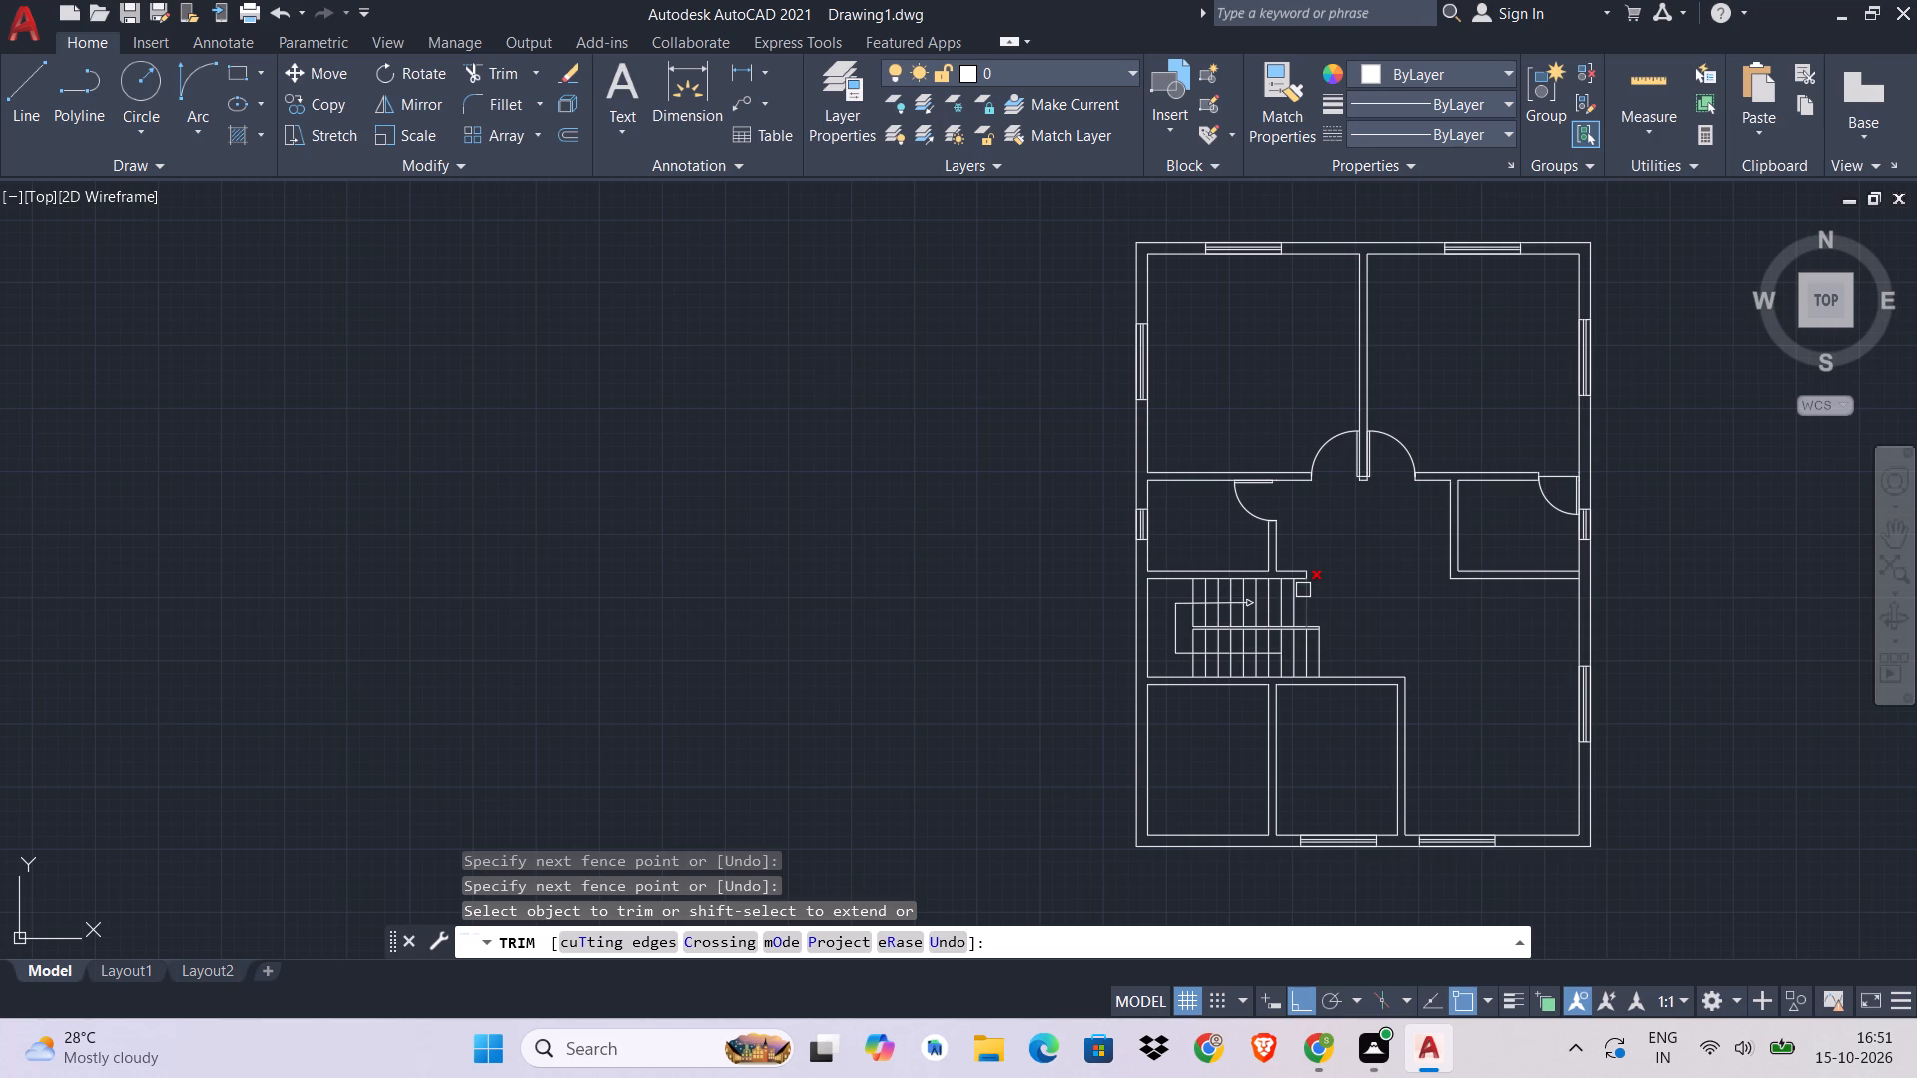
{"action": "key", "text": "Escape"}
{"action": "key", "text": "Escape"}
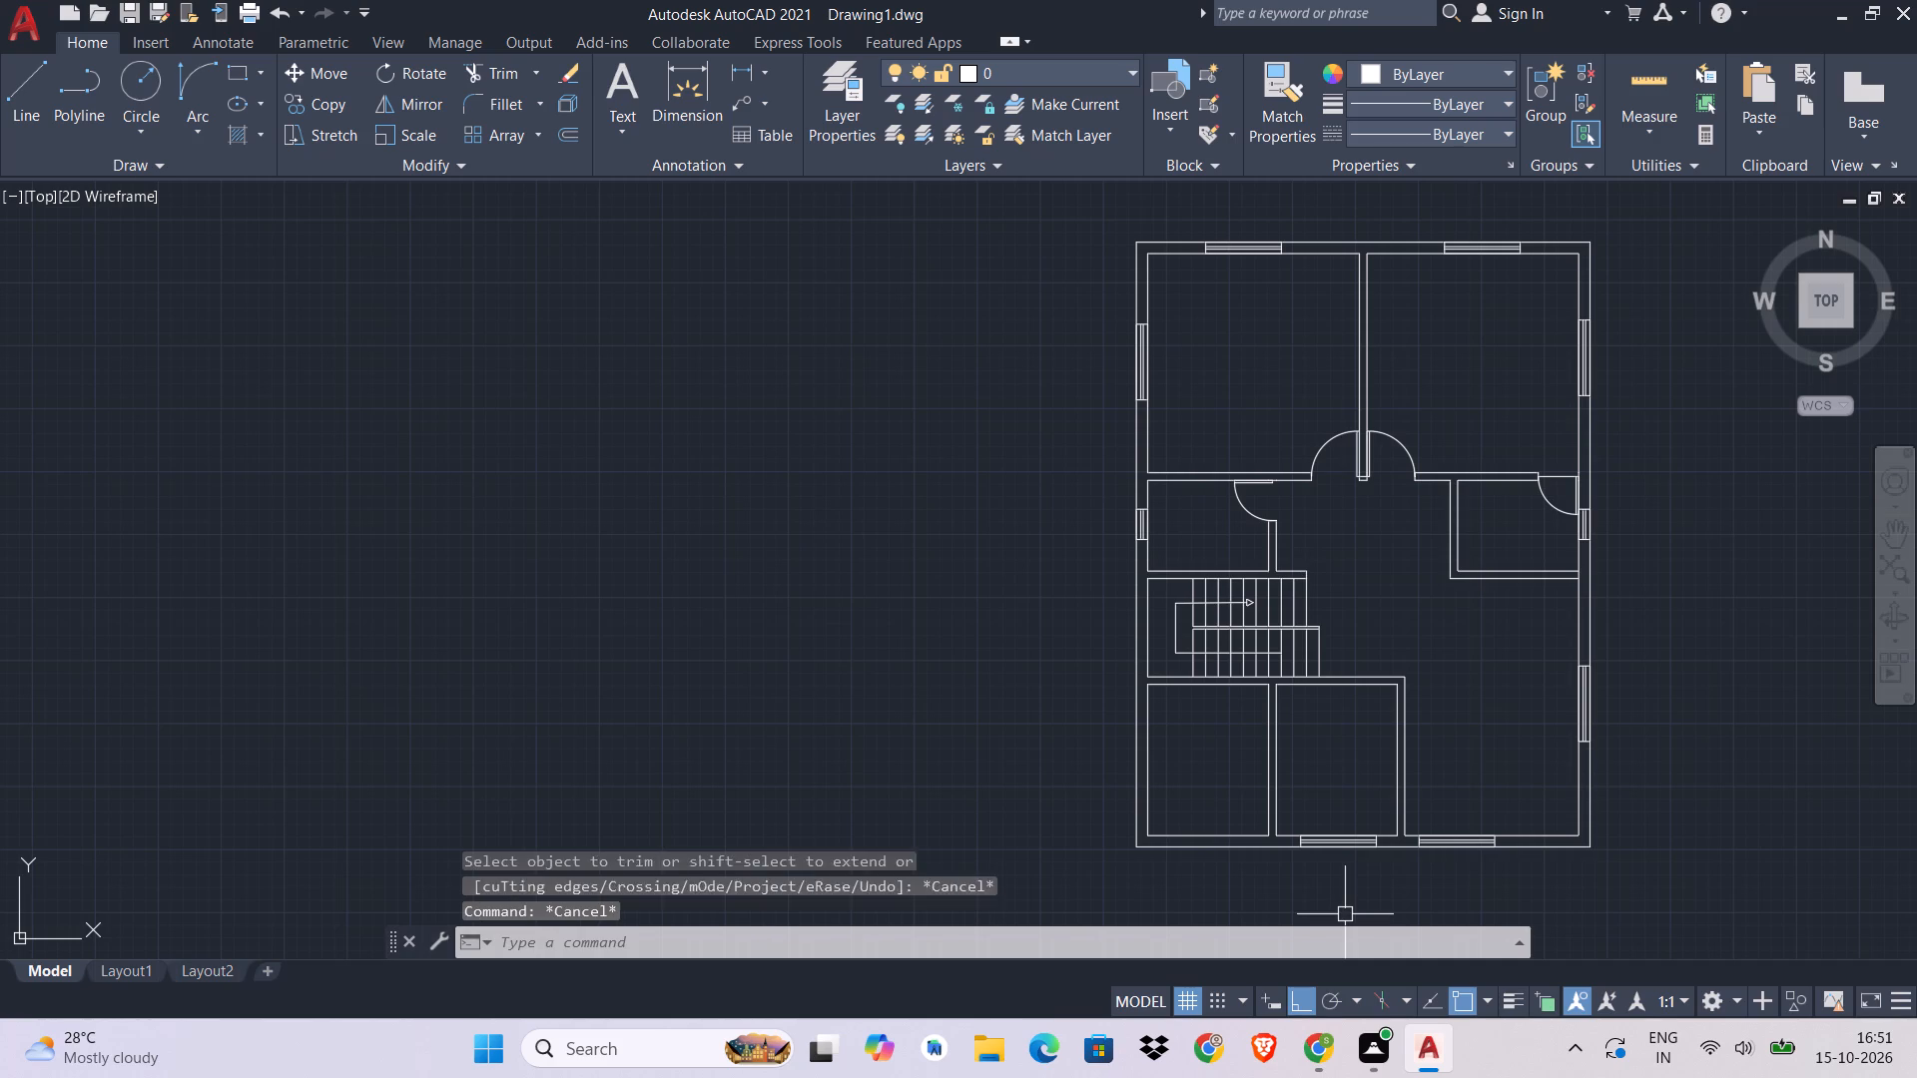
{"action": "key", "text": "Escape"}
Draw two short horizontal jamb lines across the partition between the two south rooms to bound an opening.
{"action": "middle_click_drag", "start_coordinate": [1368, 987], "coordinate": [1343, 869]}
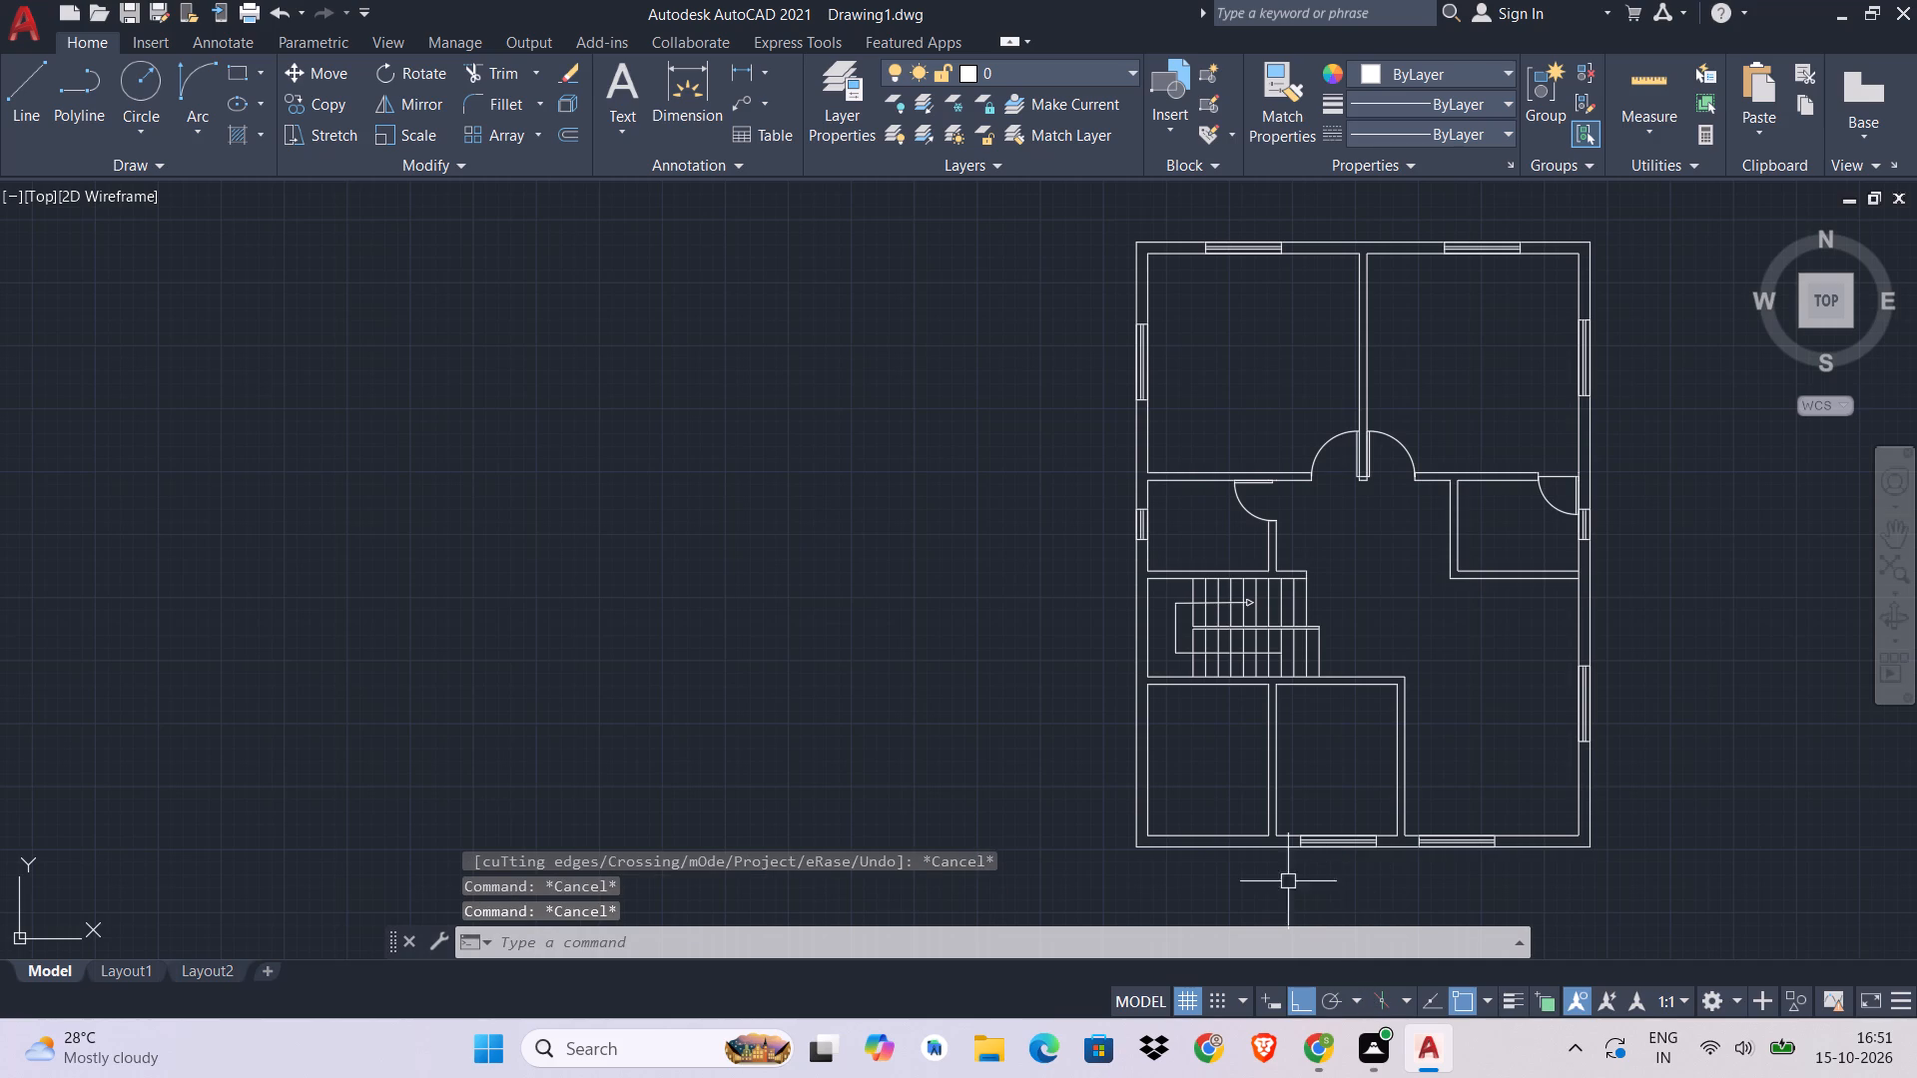
{"action": "scroll", "coordinate": [1284, 773], "scroll_direction": "up", "scroll_amount": 3}
{"action": "middle_click_drag", "start_coordinate": [1281, 748], "coordinate": [1253, 478]}
{"action": "type", "text": "L"}
{"action": "key", "text": "space"}
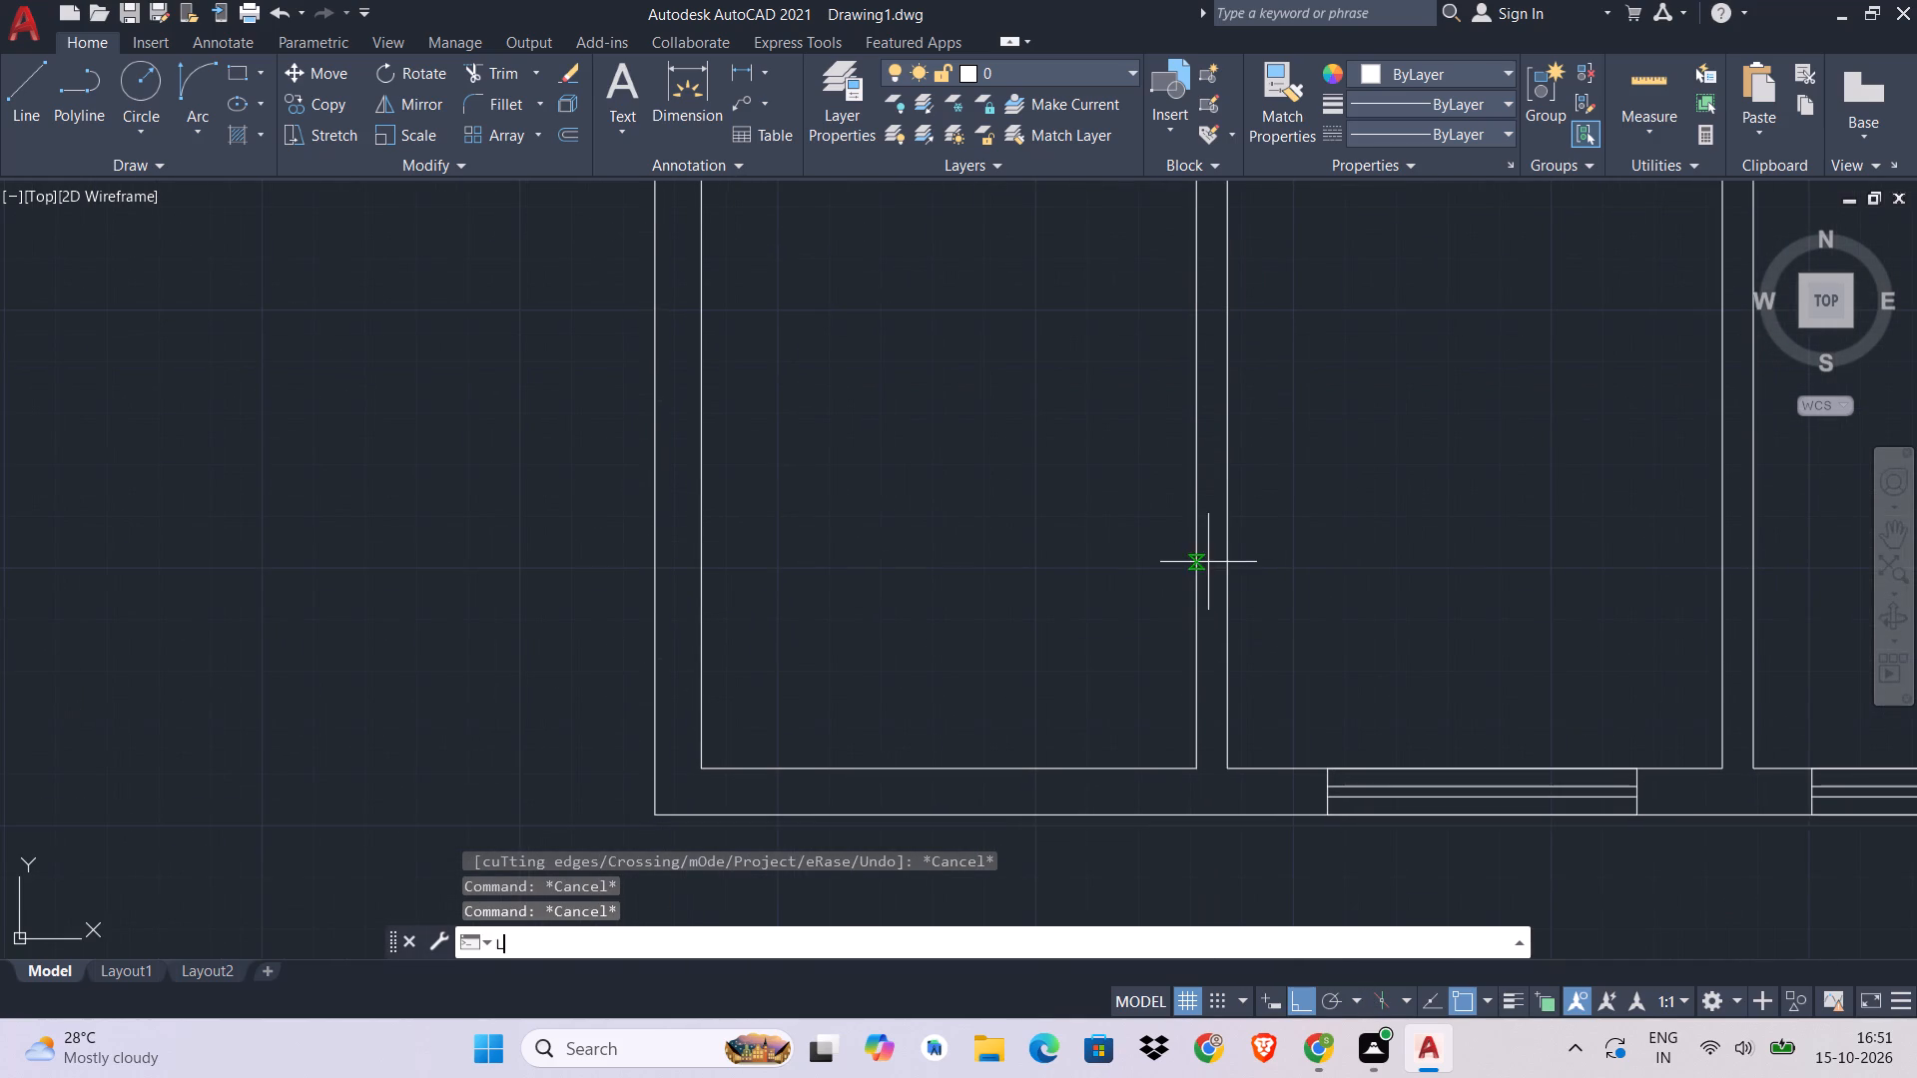
{"action": "middle_click_drag", "start_coordinate": [1182, 269], "coordinate": [1184, 367]}
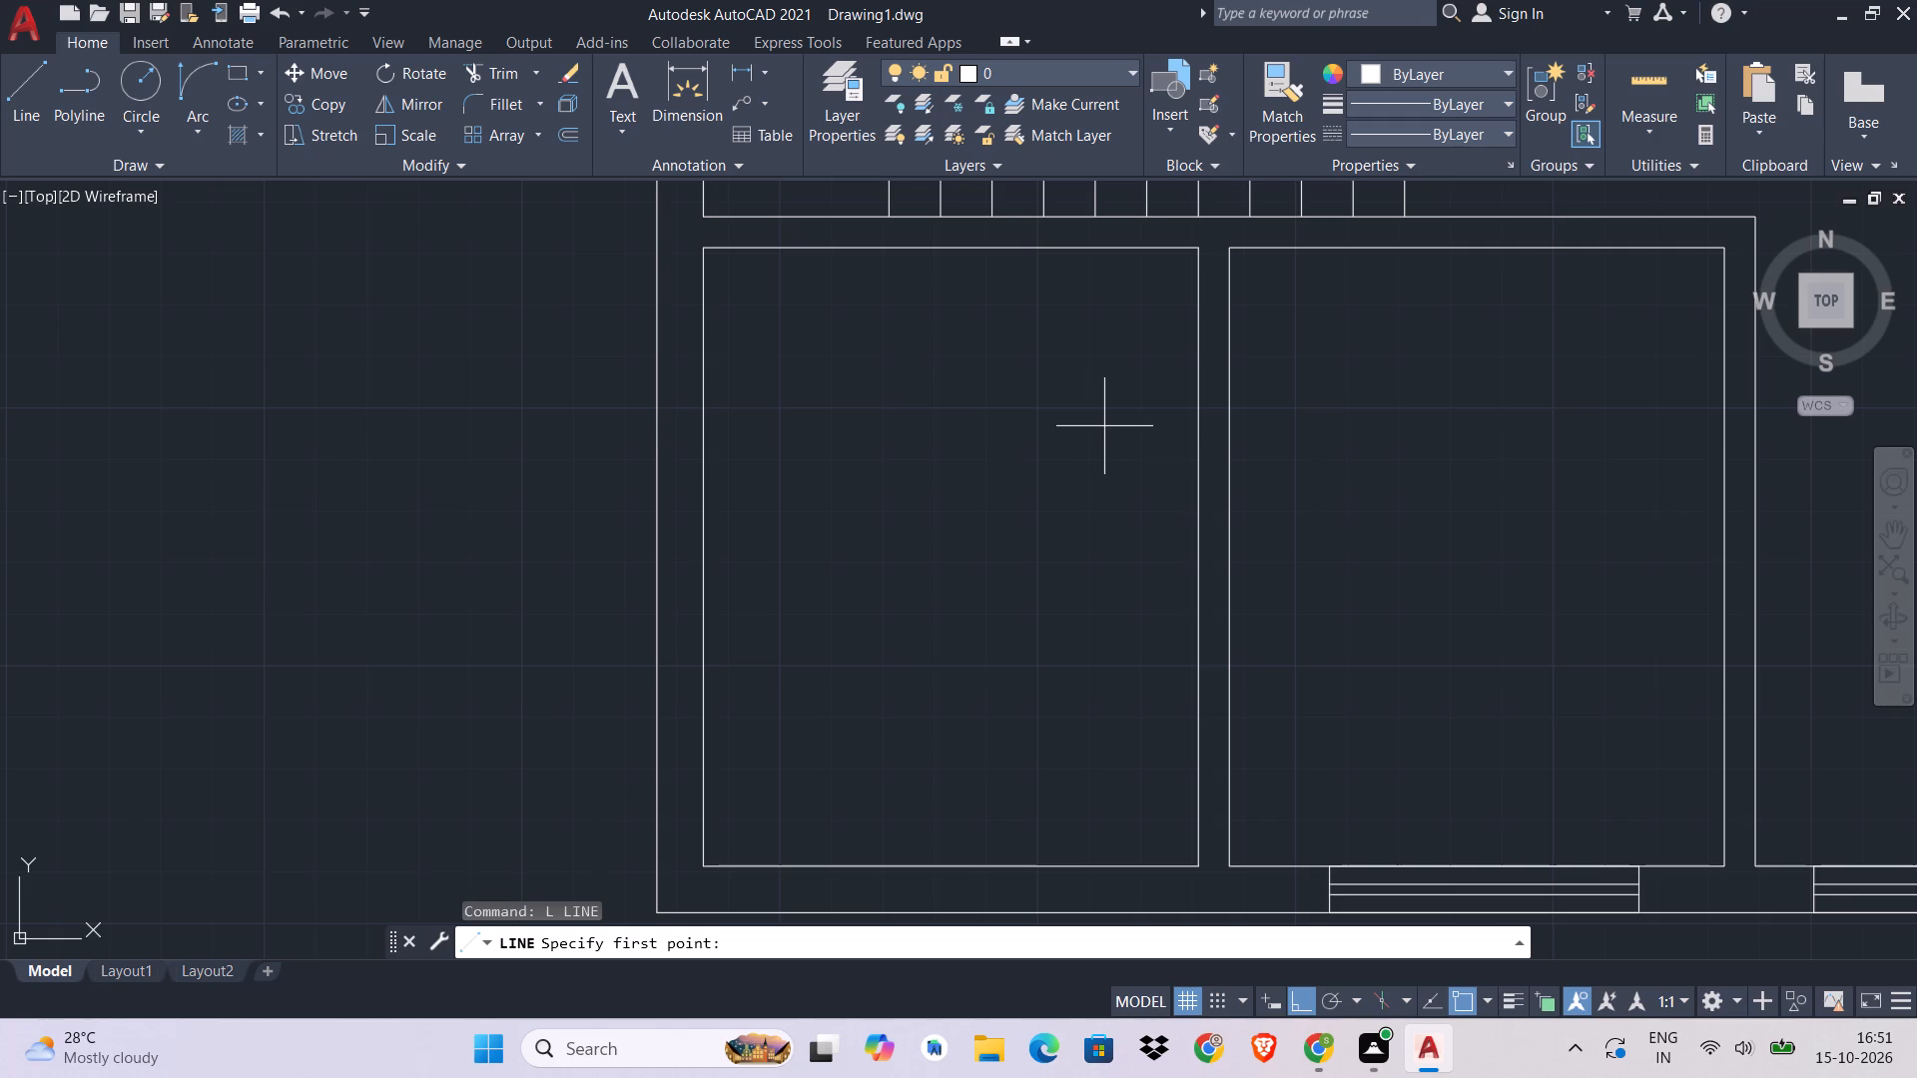
{"action": "left_click", "coordinate": [1200, 382]}
{"action": "left_click", "coordinate": [1233, 382]}
{"action": "key", "text": "Escape"}
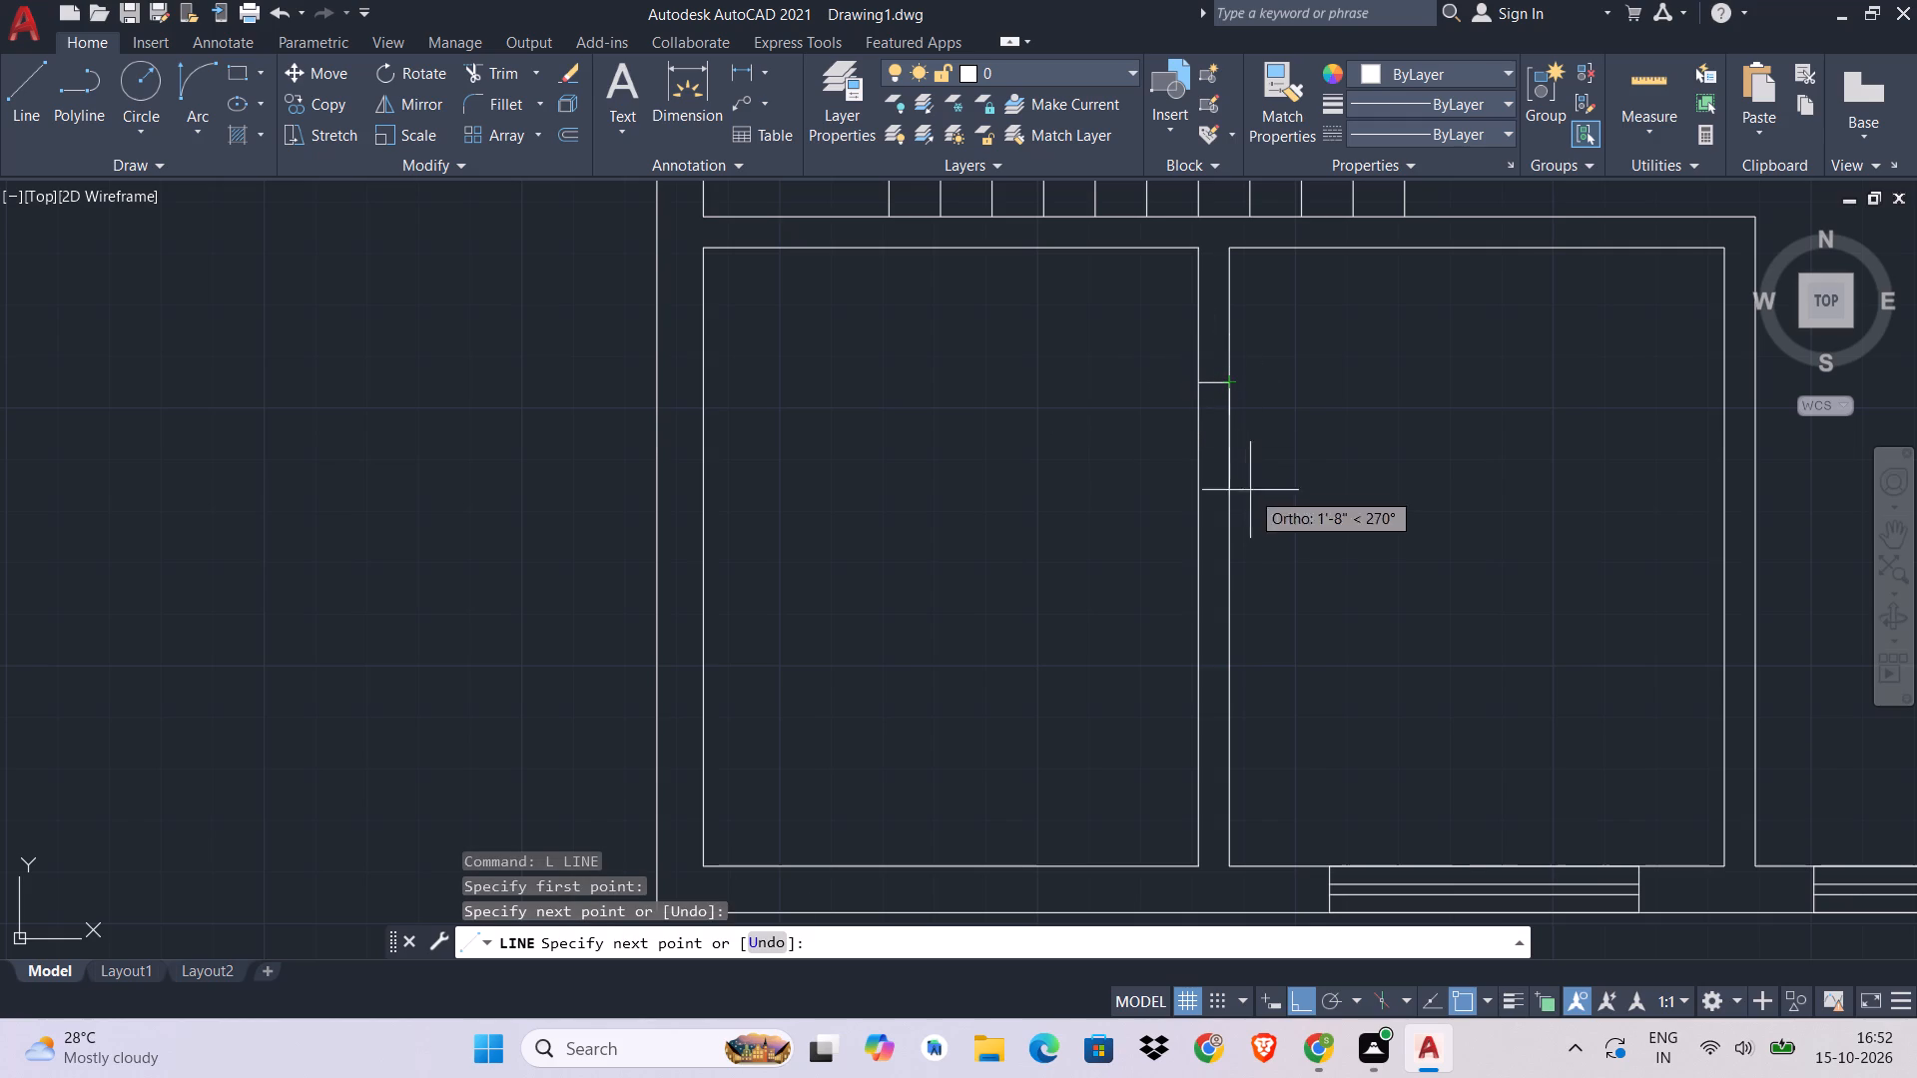
{"action": "type", "text": "L"}
{"action": "key", "text": "space"}
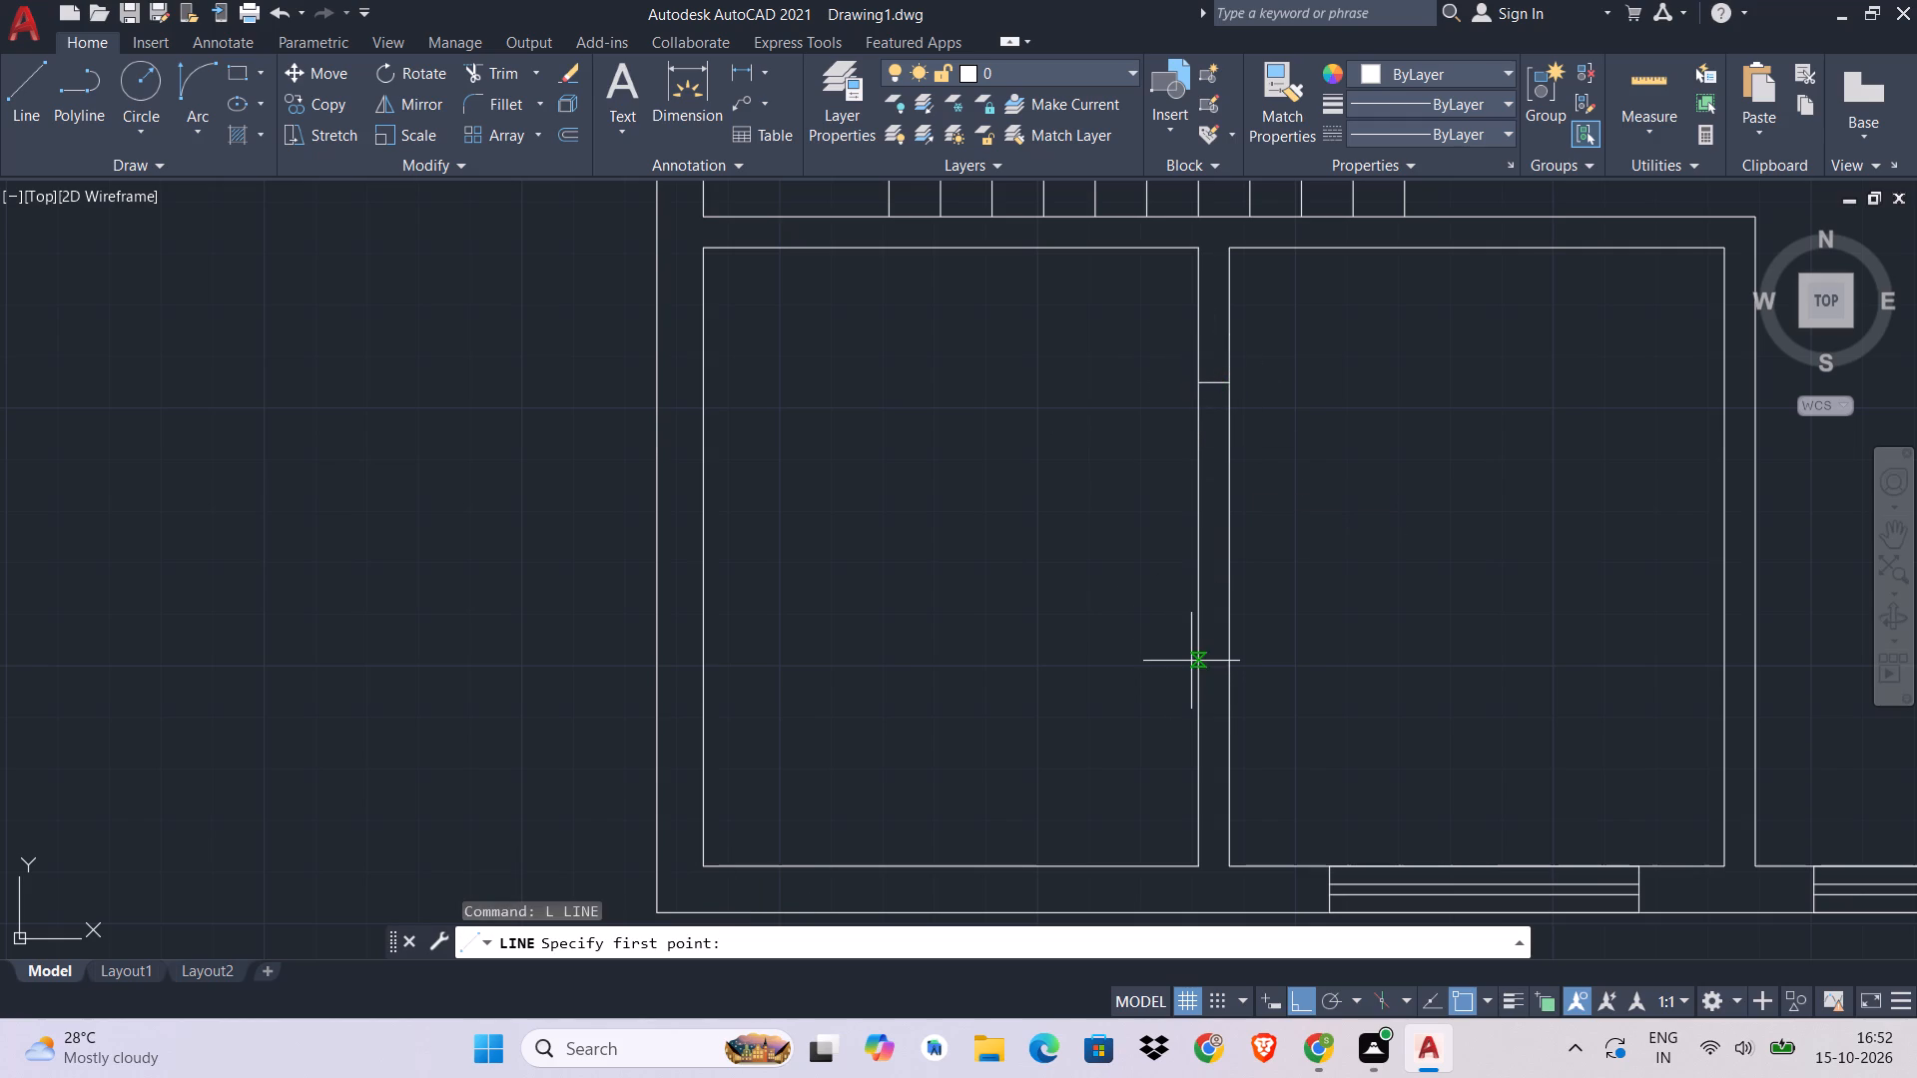
{"action": "left_click", "coordinate": [1194, 641]}
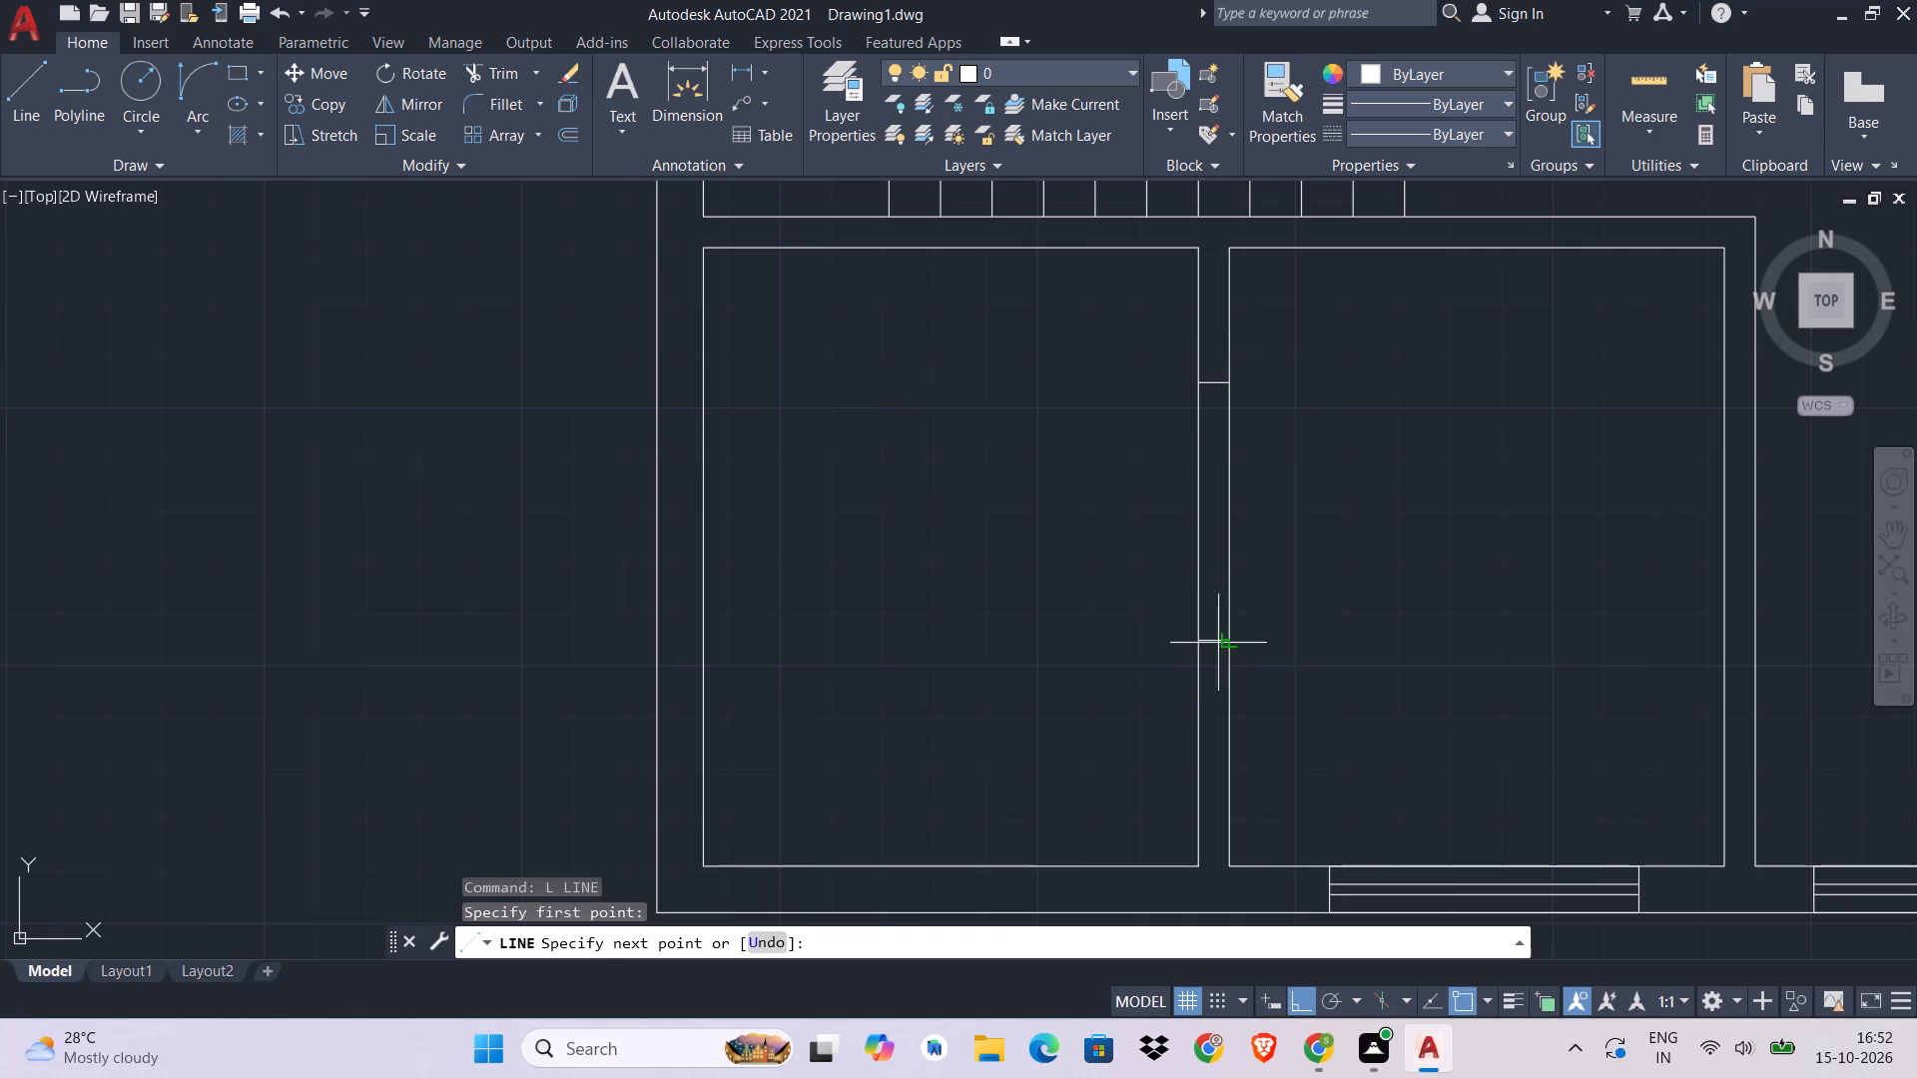
{"action": "left_click", "coordinate": [1229, 645]}
{"action": "key", "text": "Escape"}
Trim the partition's two wall lines between the jamb lines to open the passage between the two south rooms.
{"action": "key", "text": "t"}
{"action": "type", "text": "R"}
{"action": "key", "text": "space"}
{"action": "left_click", "coordinate": [1297, 550]}
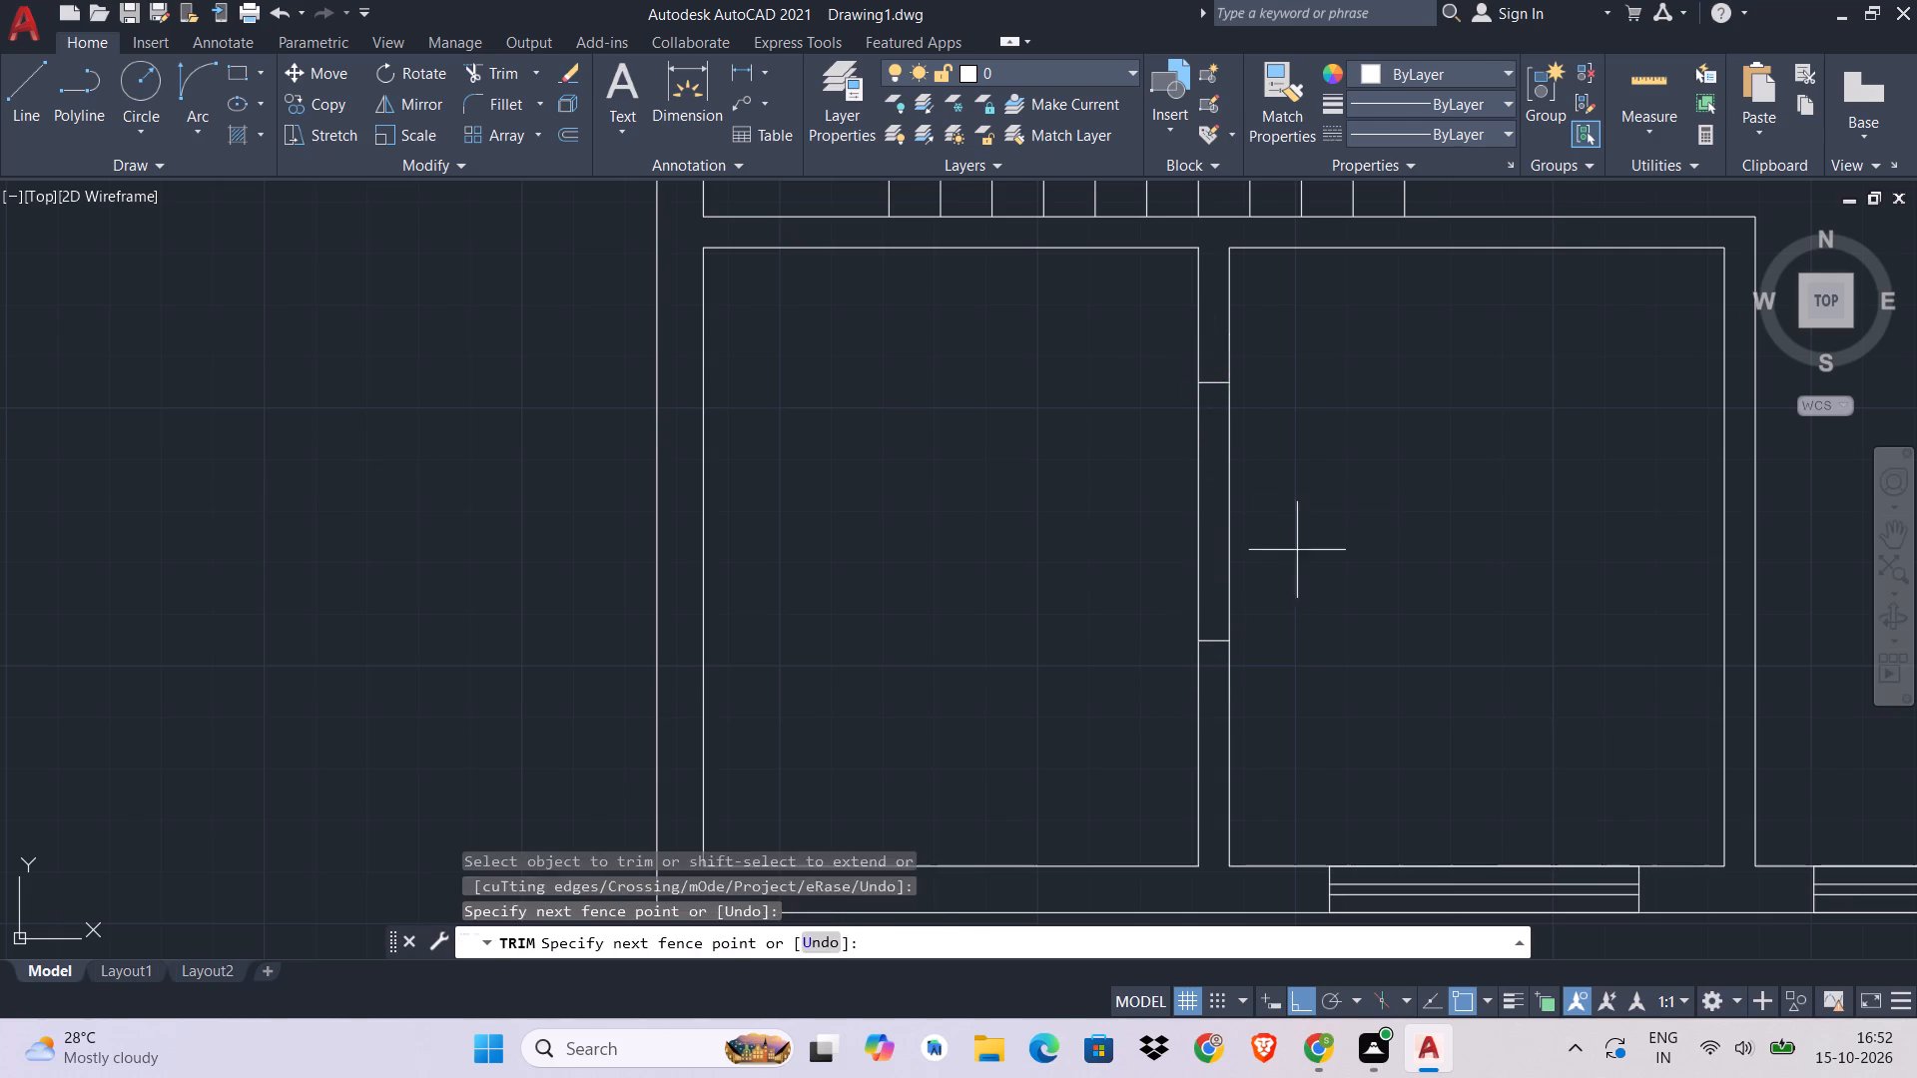
{"action": "left_click", "coordinate": [959, 550]}
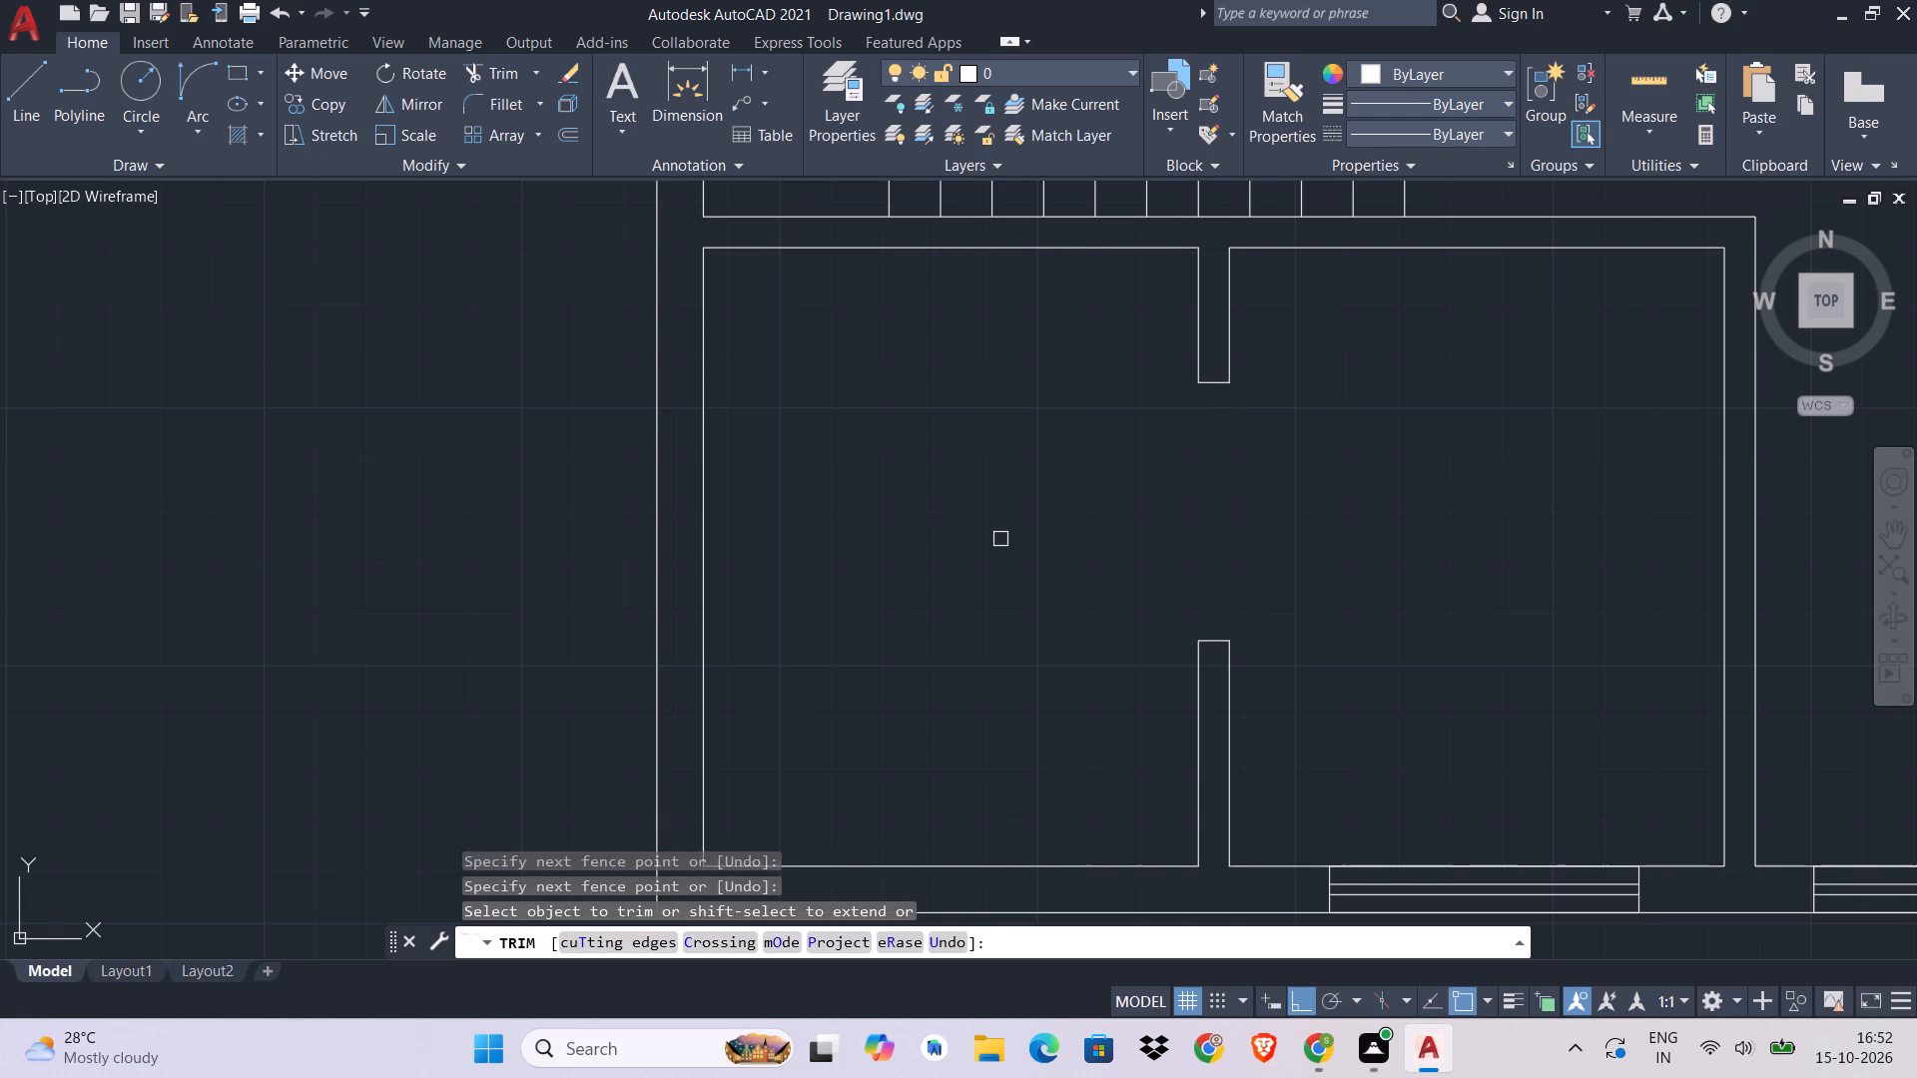
{"action": "scroll", "coordinate": [1000, 539], "scroll_direction": "down", "scroll_amount": 1}
{"action": "key", "text": "Escape"}
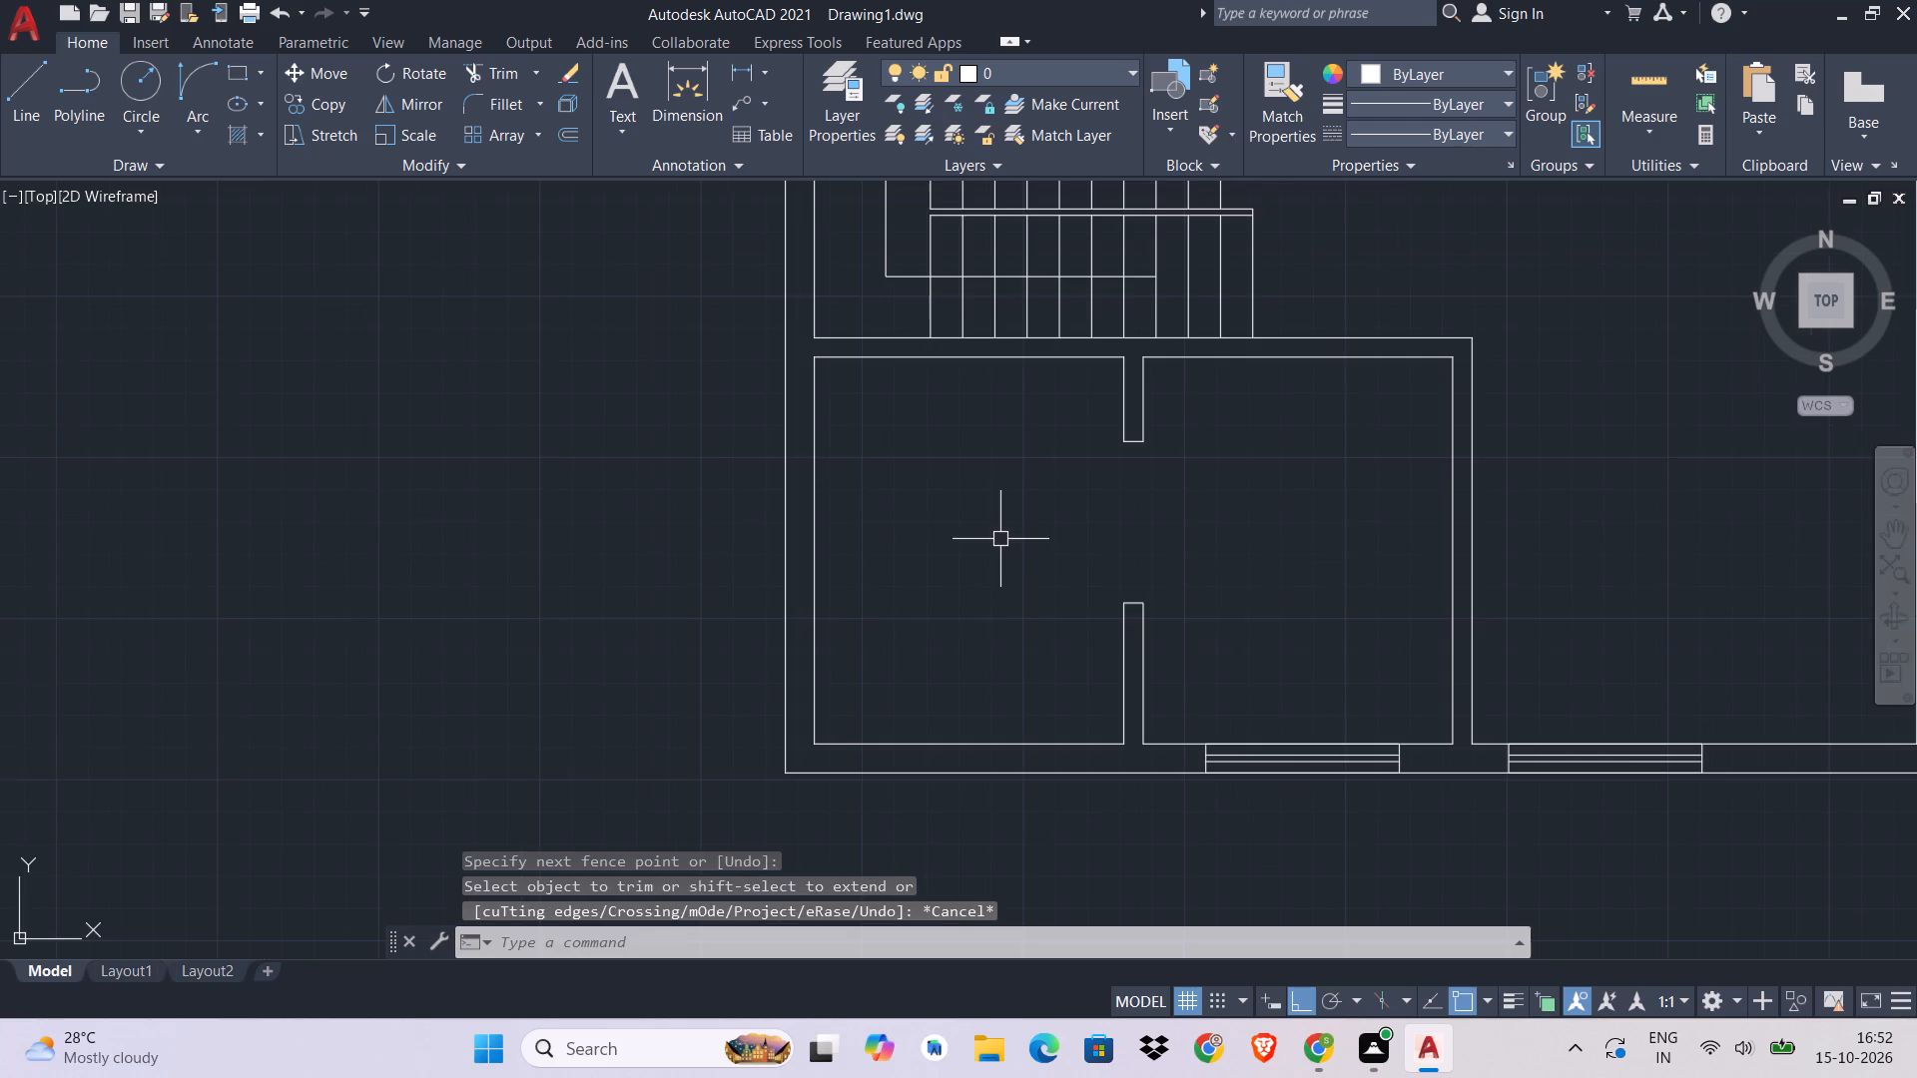
{"action": "key", "text": "Escape"}
{"action": "key", "text": "Escape"}
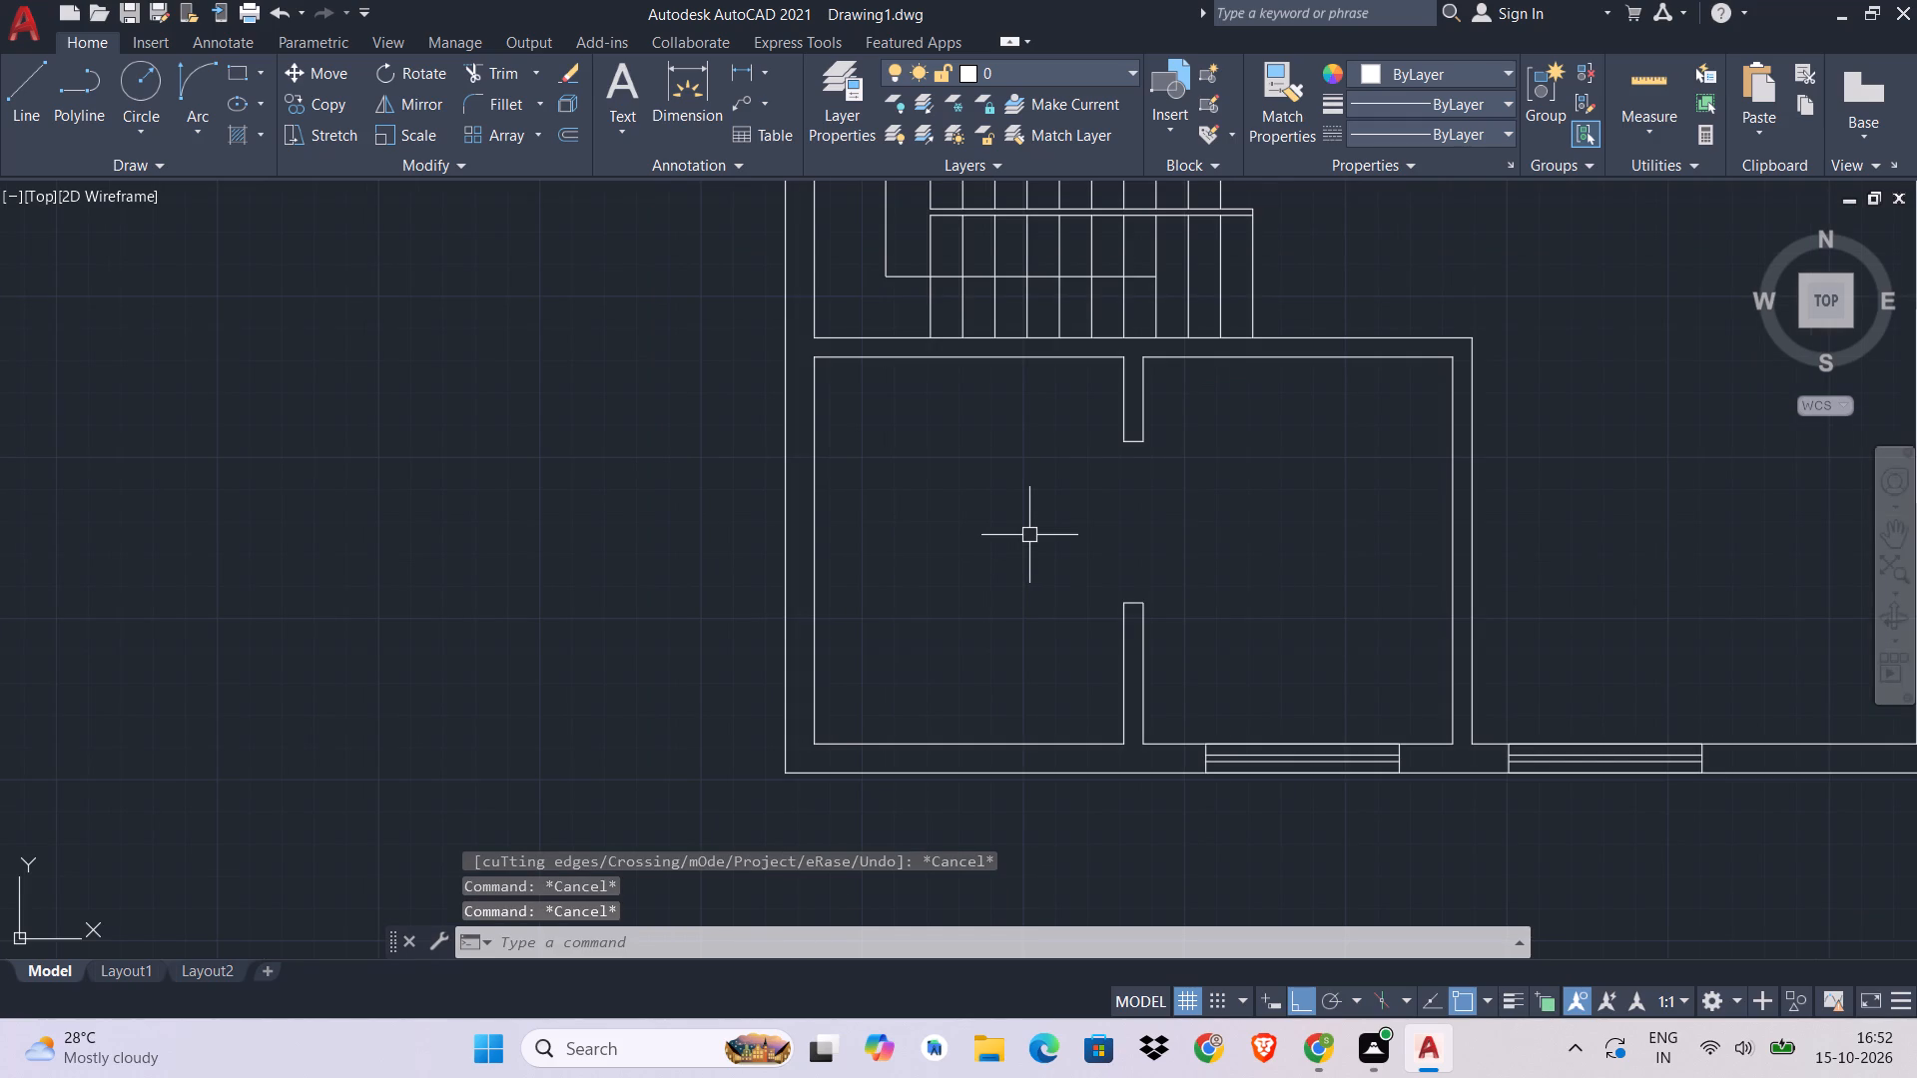
Offset the southwest room's inner south wall line 2'6" north into the room.
{"action": "type", "text": "O 2'6"}
{"action": "key", "text": "Return"}
{"action": "scroll", "coordinate": [1029, 535], "scroll_direction": "down", "scroll_amount": 1}
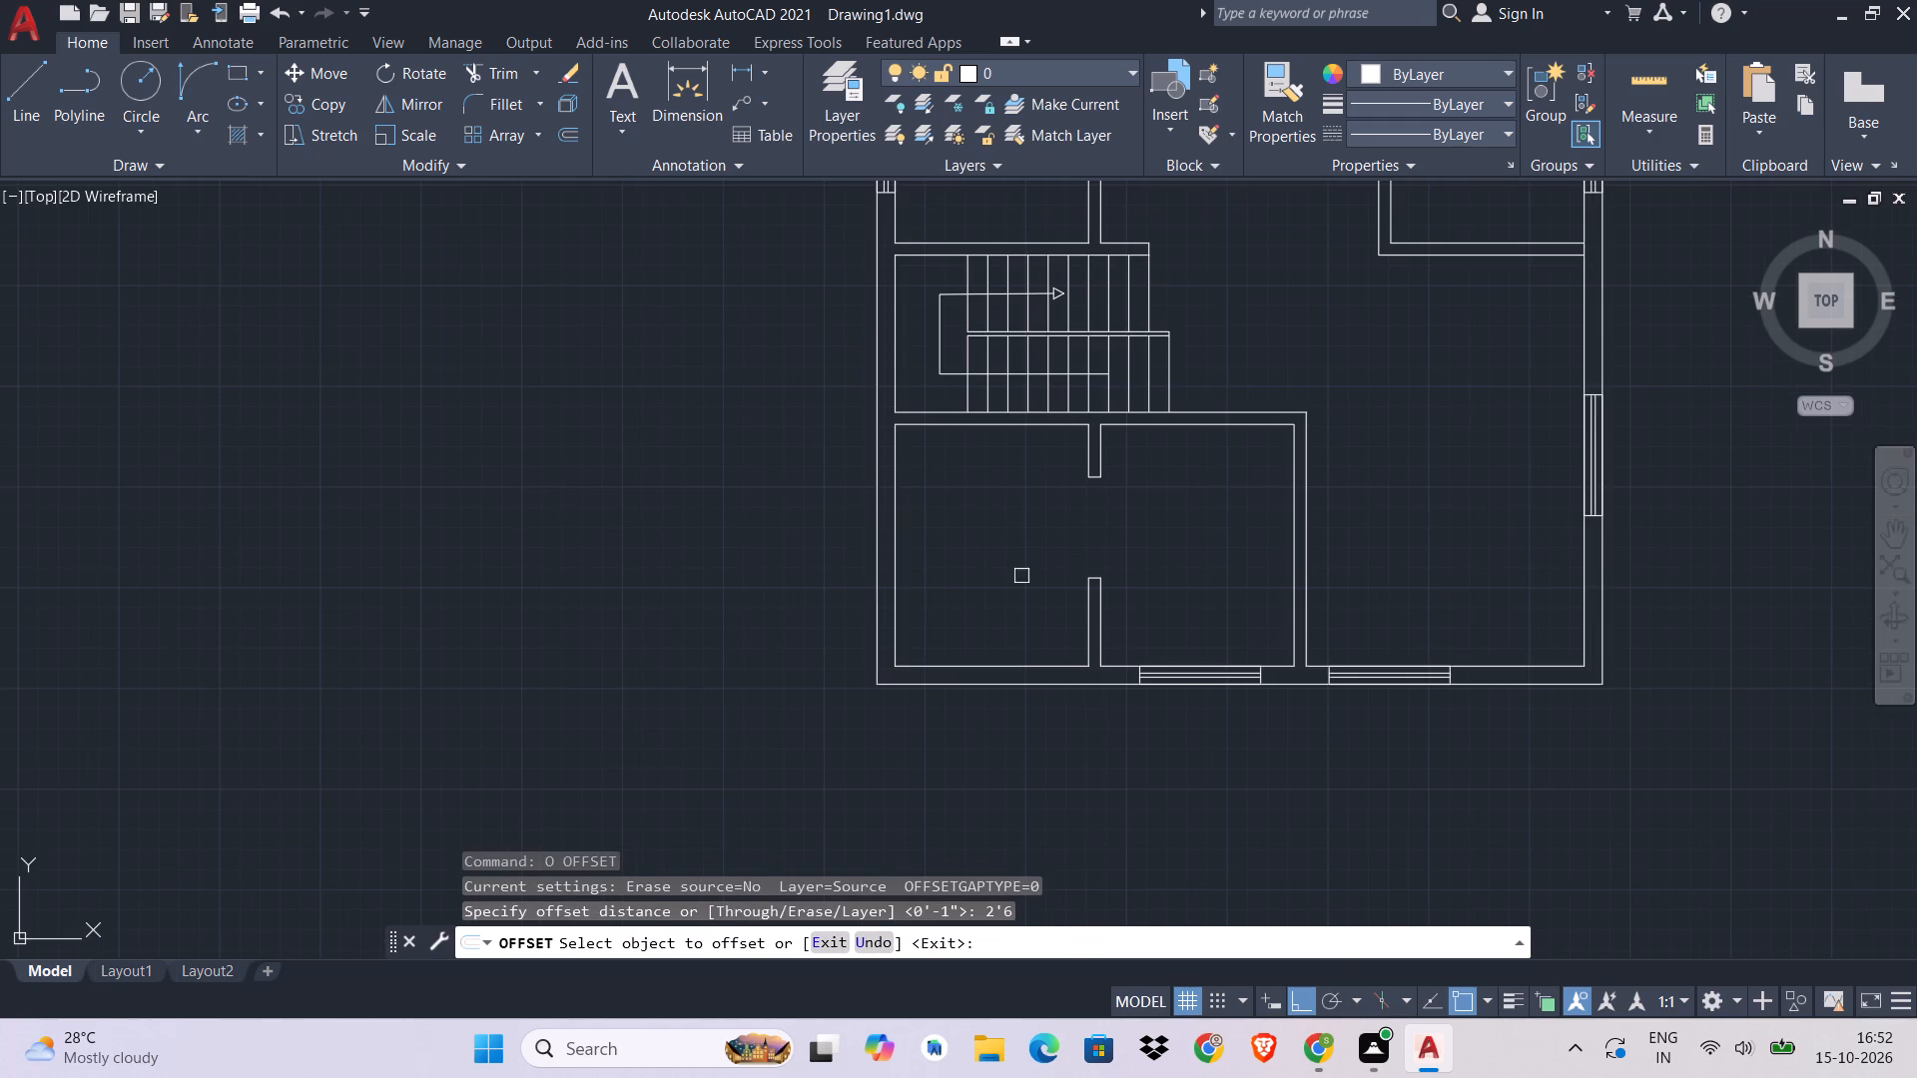
{"action": "left_click", "coordinate": [1025, 668]}
{"action": "left_click", "coordinate": [1016, 512]}
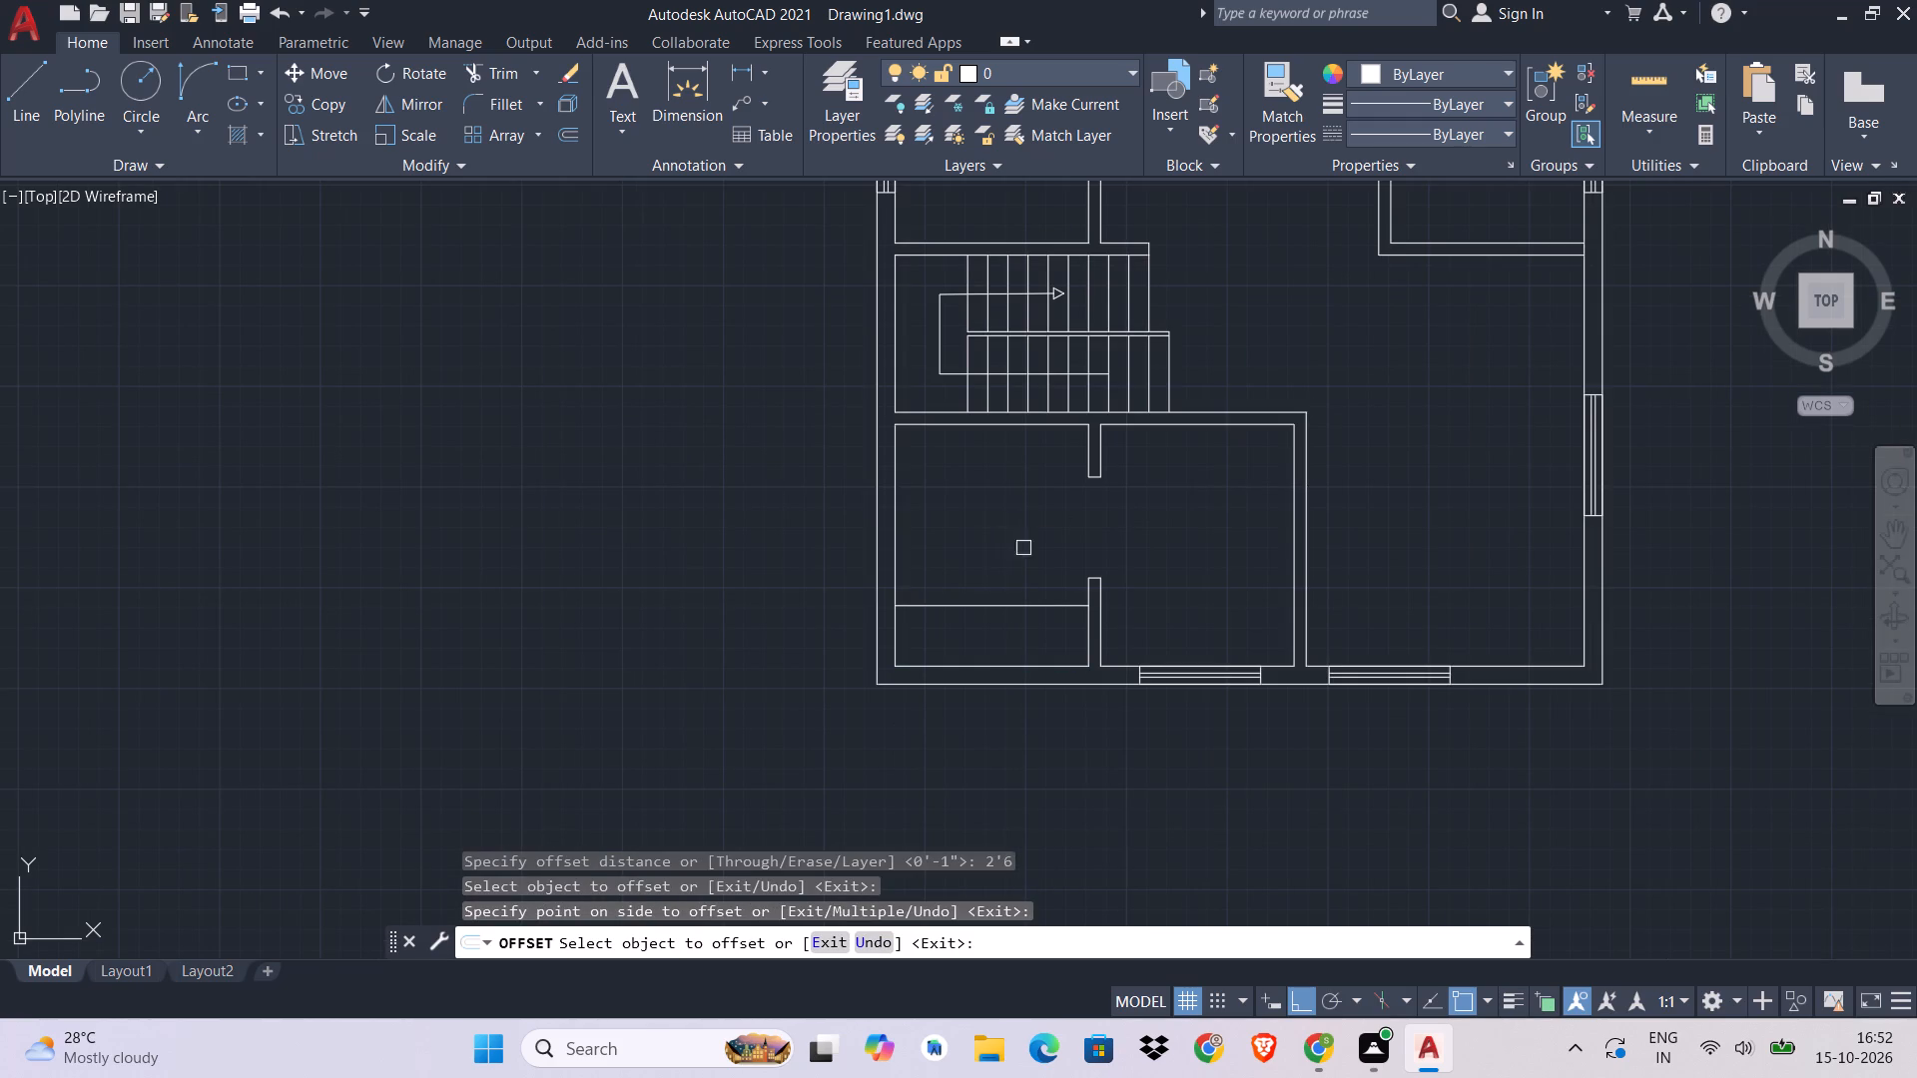
{"action": "key", "text": "Escape"}
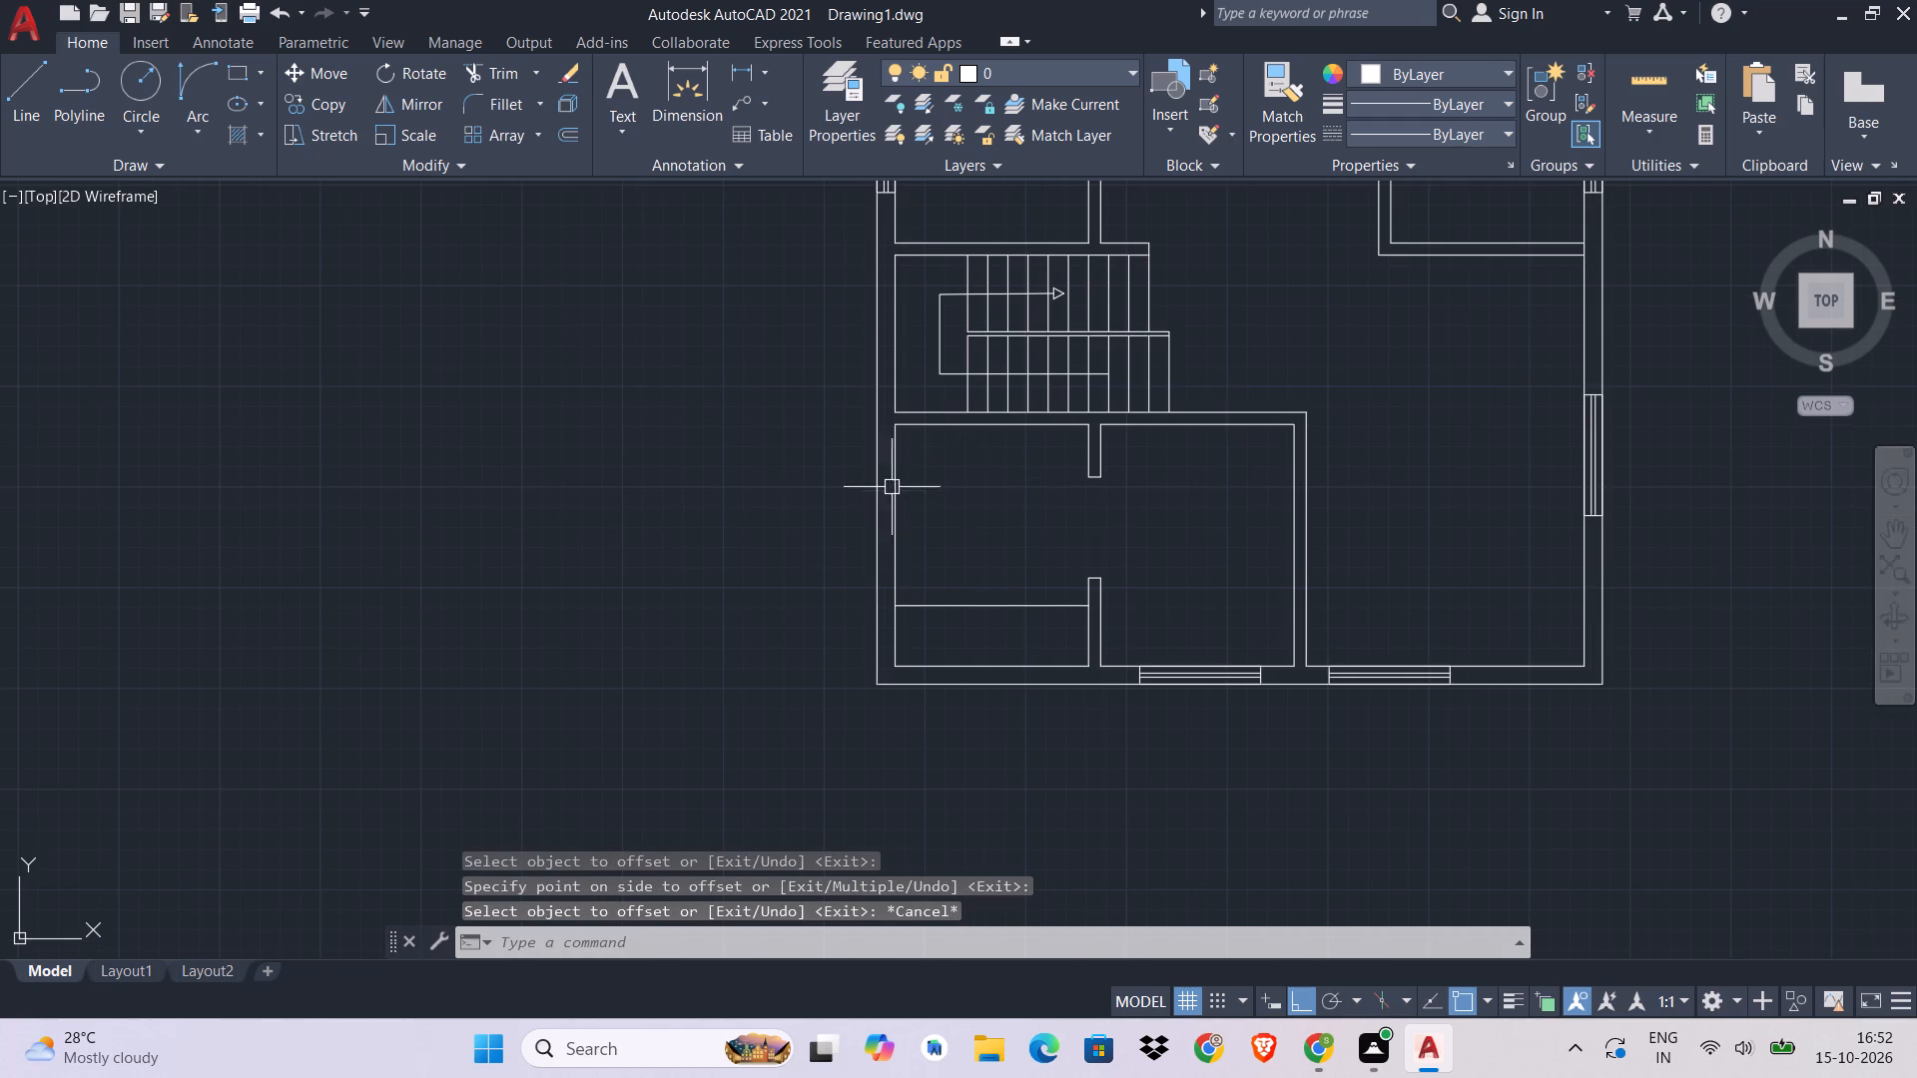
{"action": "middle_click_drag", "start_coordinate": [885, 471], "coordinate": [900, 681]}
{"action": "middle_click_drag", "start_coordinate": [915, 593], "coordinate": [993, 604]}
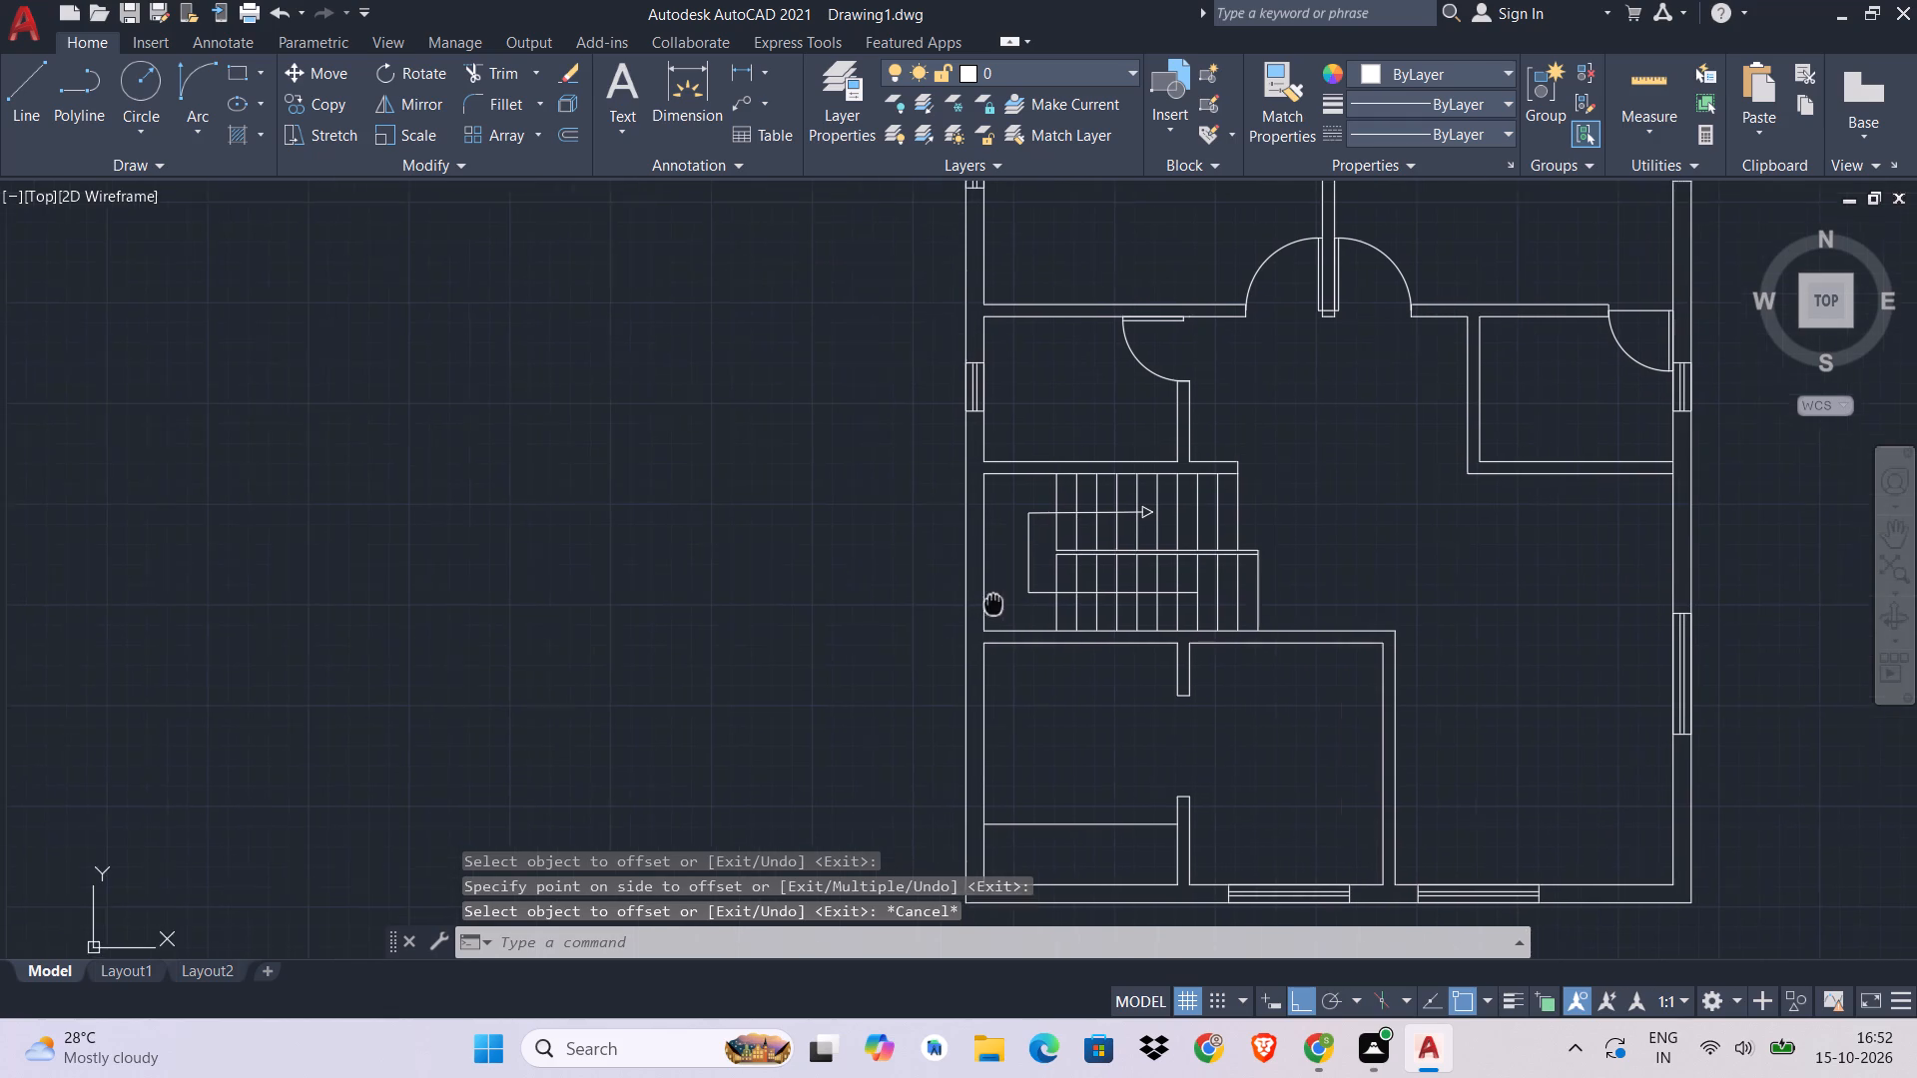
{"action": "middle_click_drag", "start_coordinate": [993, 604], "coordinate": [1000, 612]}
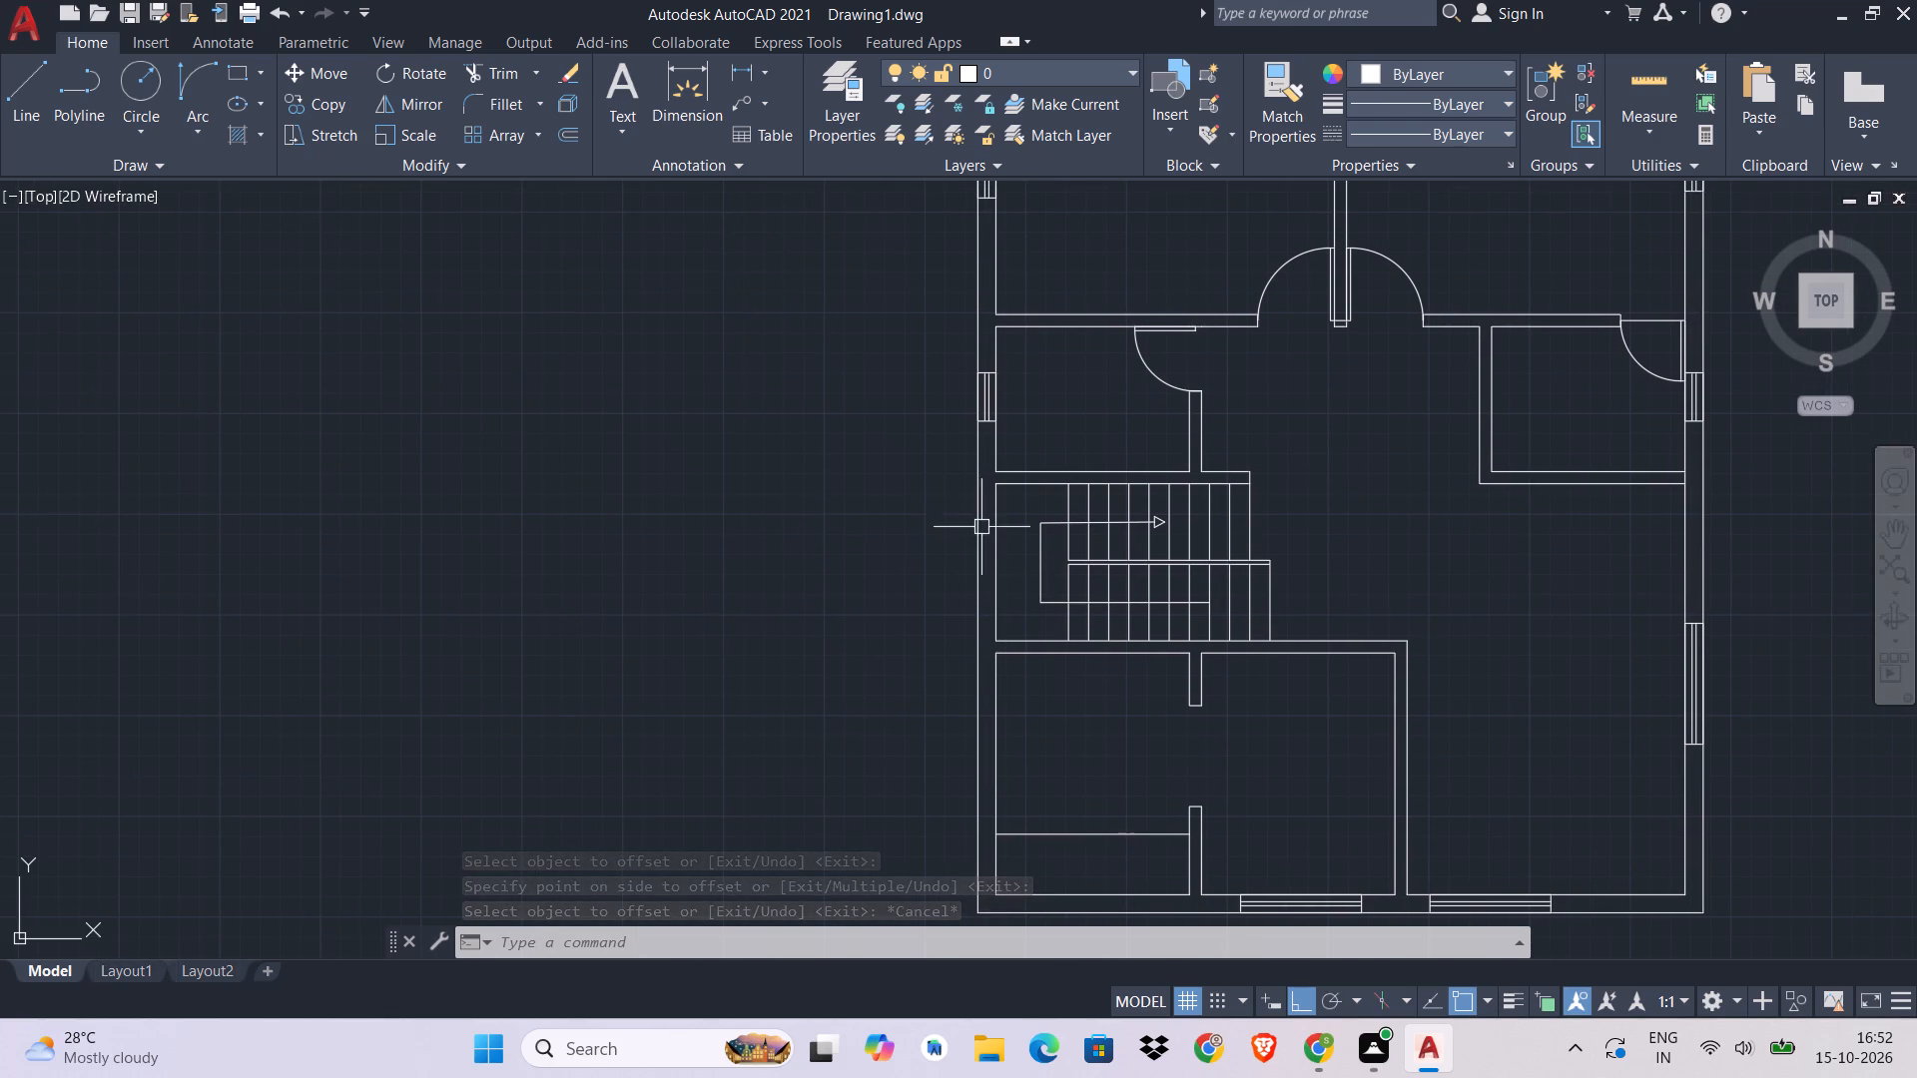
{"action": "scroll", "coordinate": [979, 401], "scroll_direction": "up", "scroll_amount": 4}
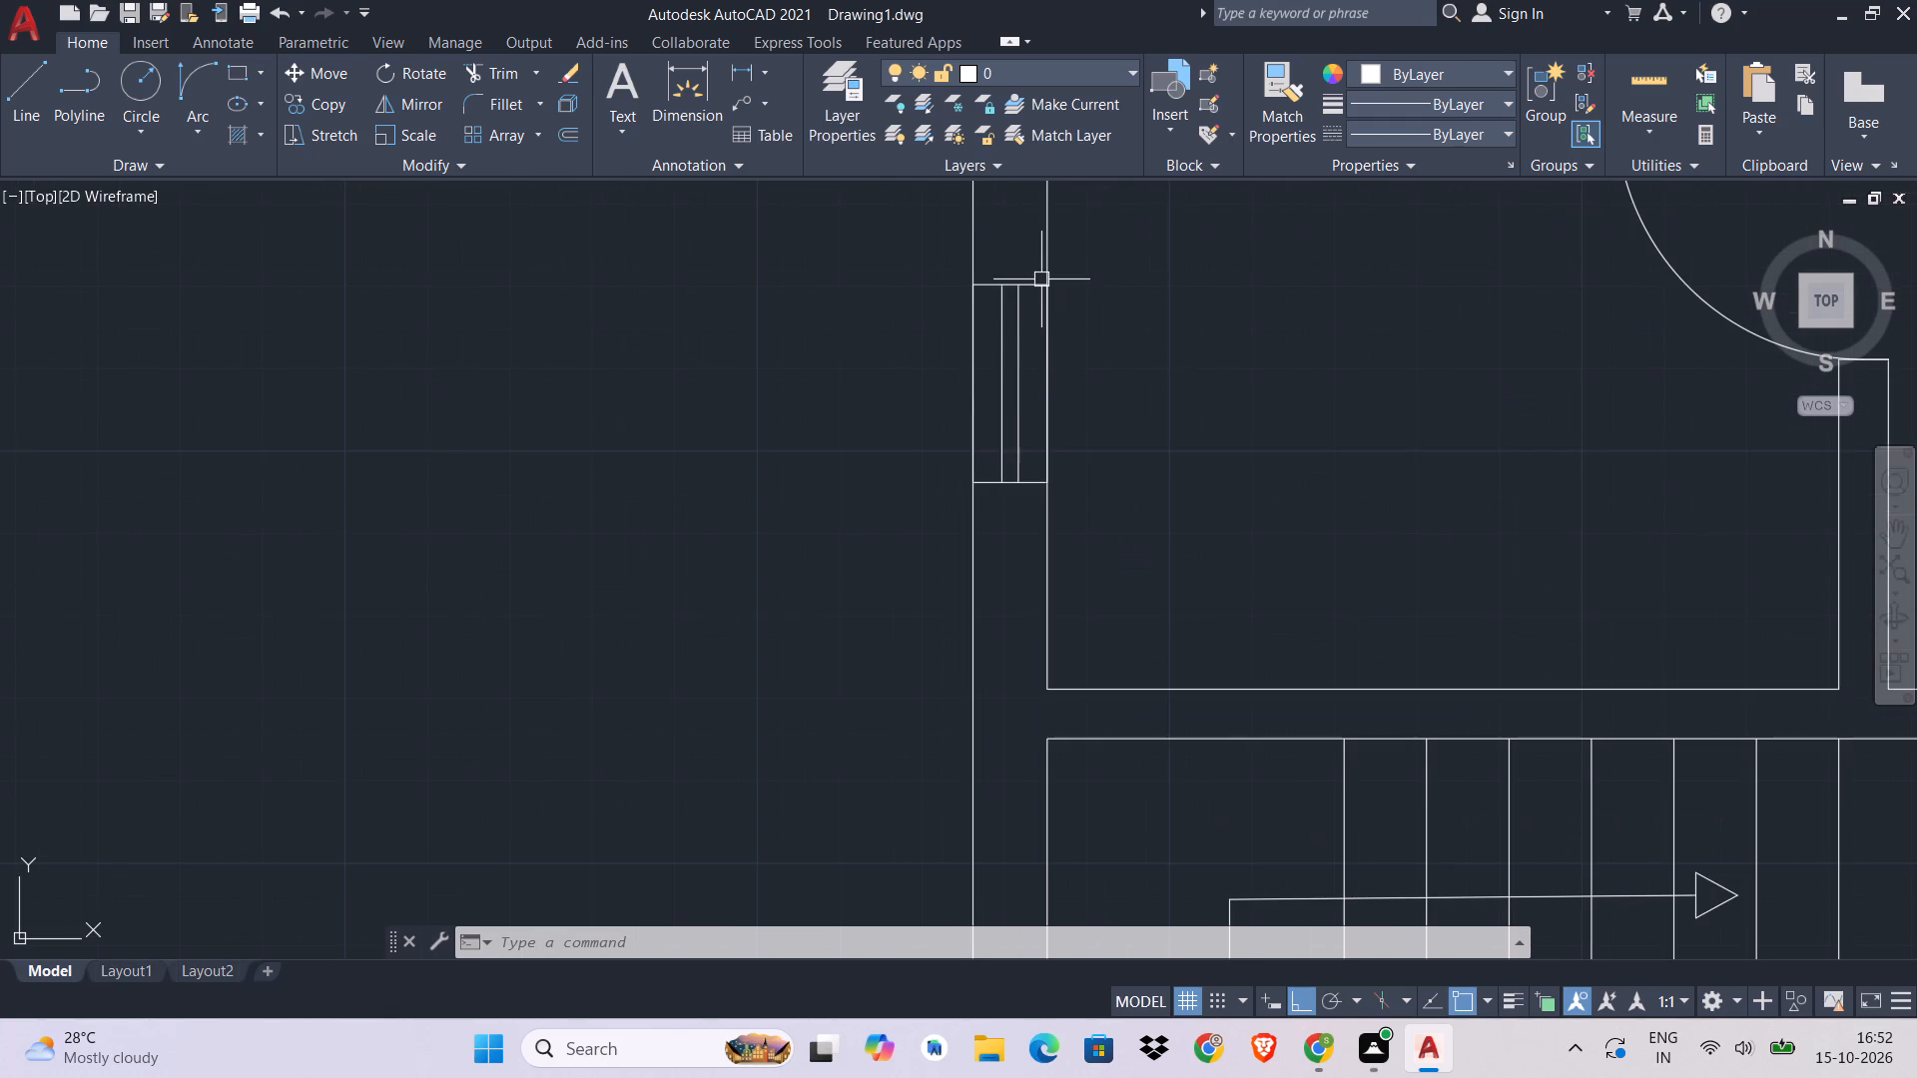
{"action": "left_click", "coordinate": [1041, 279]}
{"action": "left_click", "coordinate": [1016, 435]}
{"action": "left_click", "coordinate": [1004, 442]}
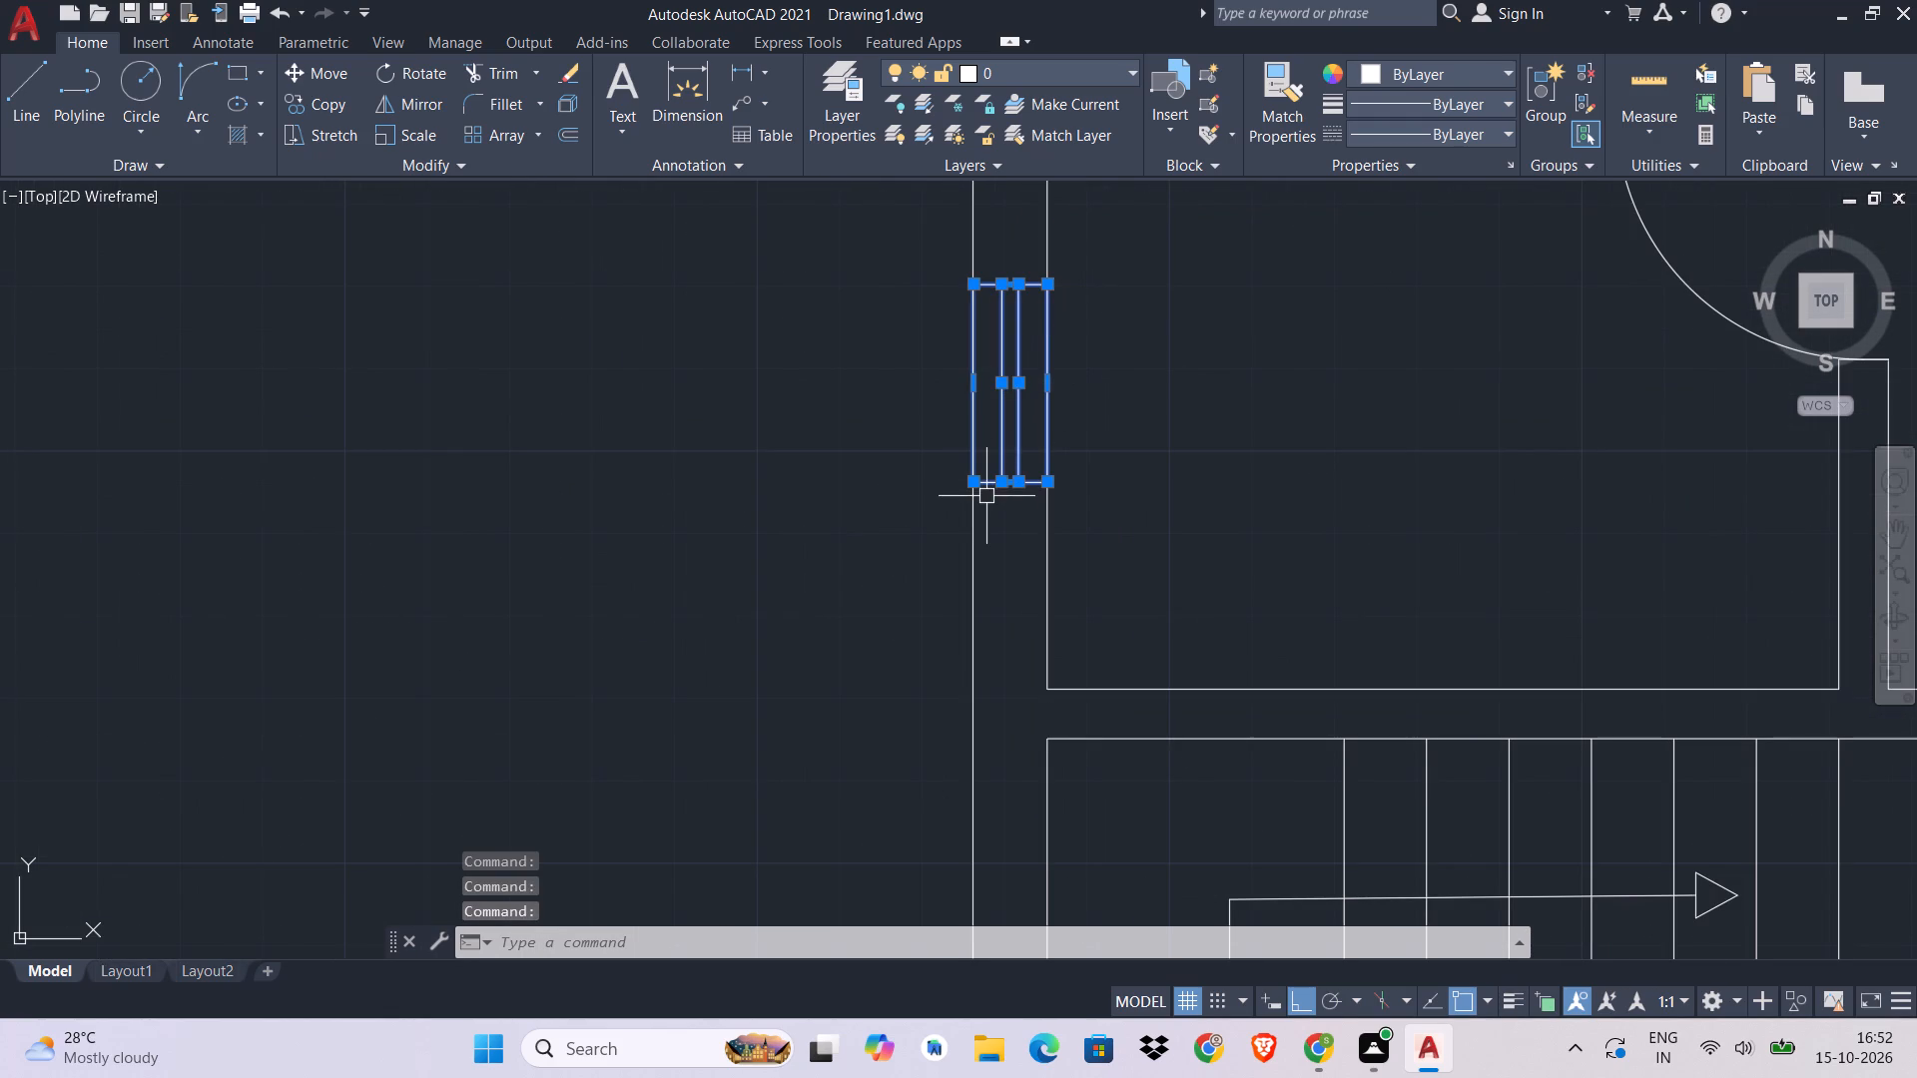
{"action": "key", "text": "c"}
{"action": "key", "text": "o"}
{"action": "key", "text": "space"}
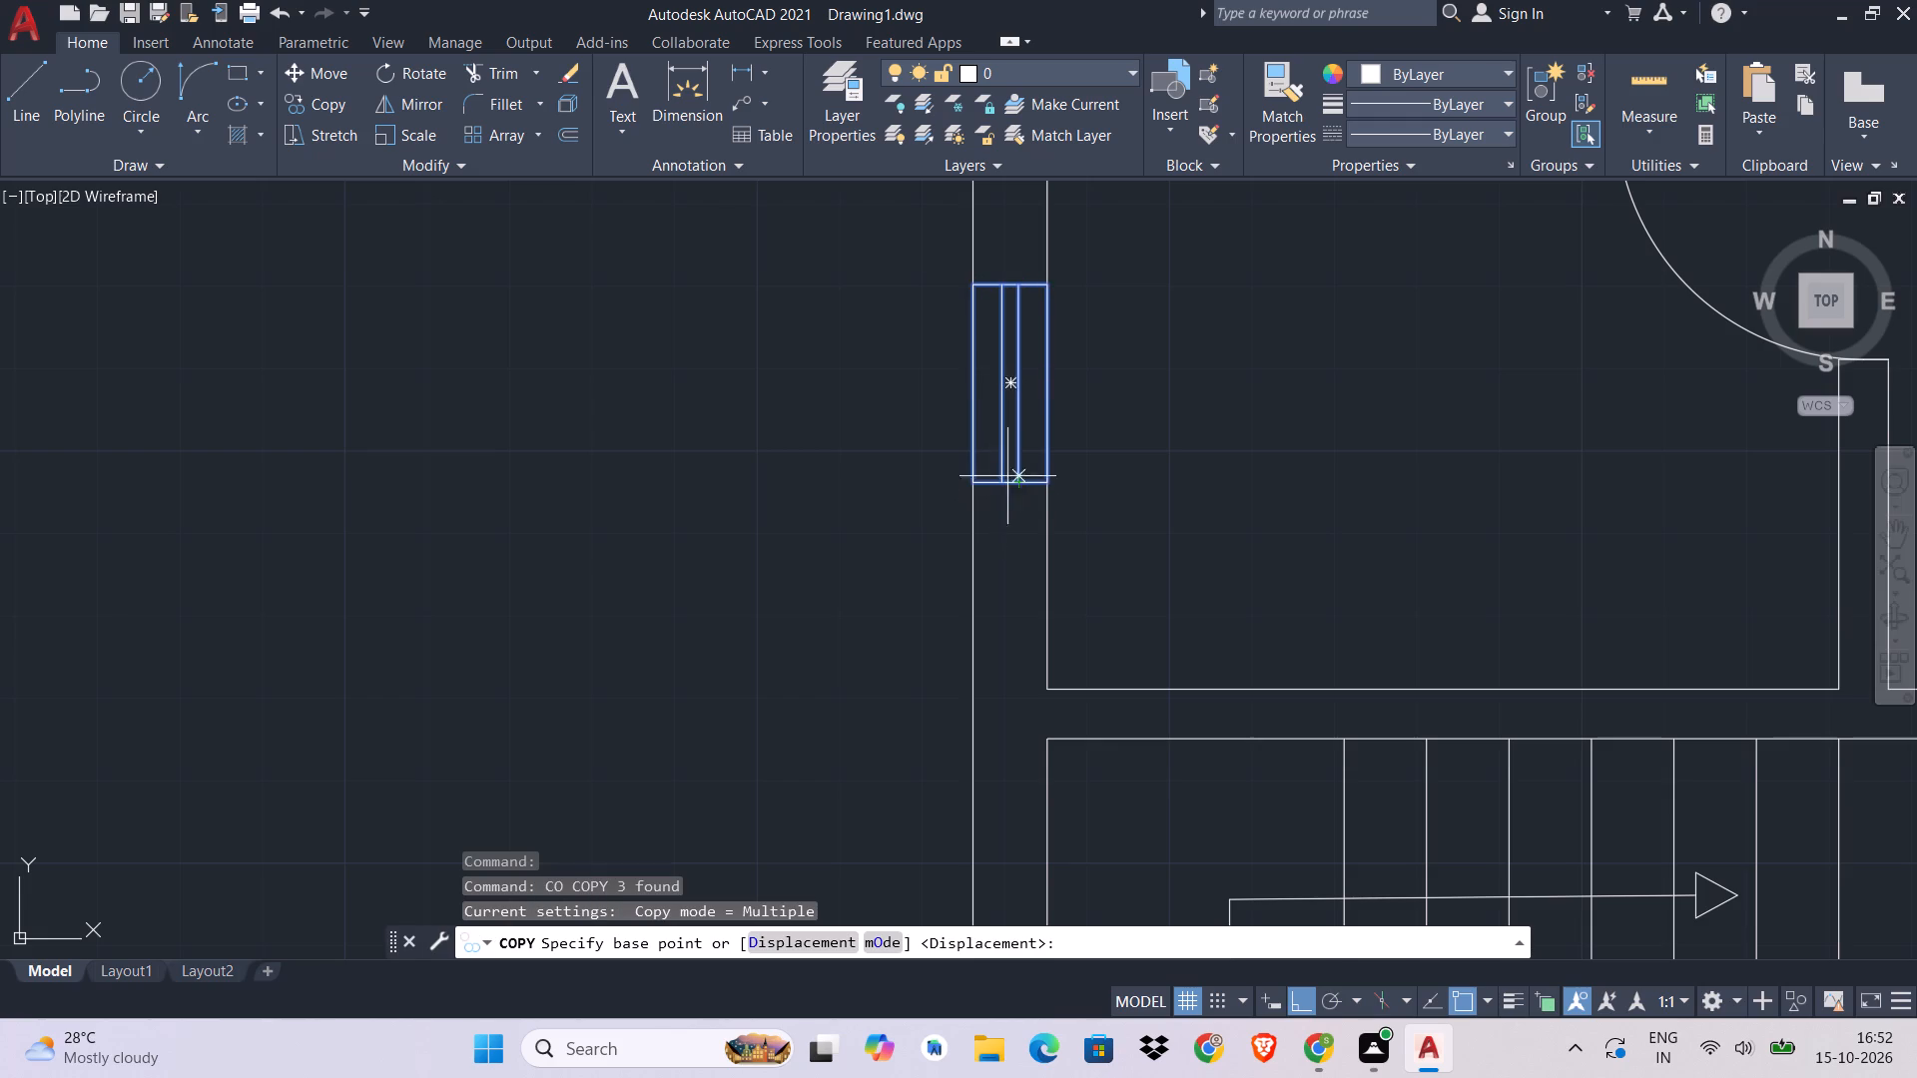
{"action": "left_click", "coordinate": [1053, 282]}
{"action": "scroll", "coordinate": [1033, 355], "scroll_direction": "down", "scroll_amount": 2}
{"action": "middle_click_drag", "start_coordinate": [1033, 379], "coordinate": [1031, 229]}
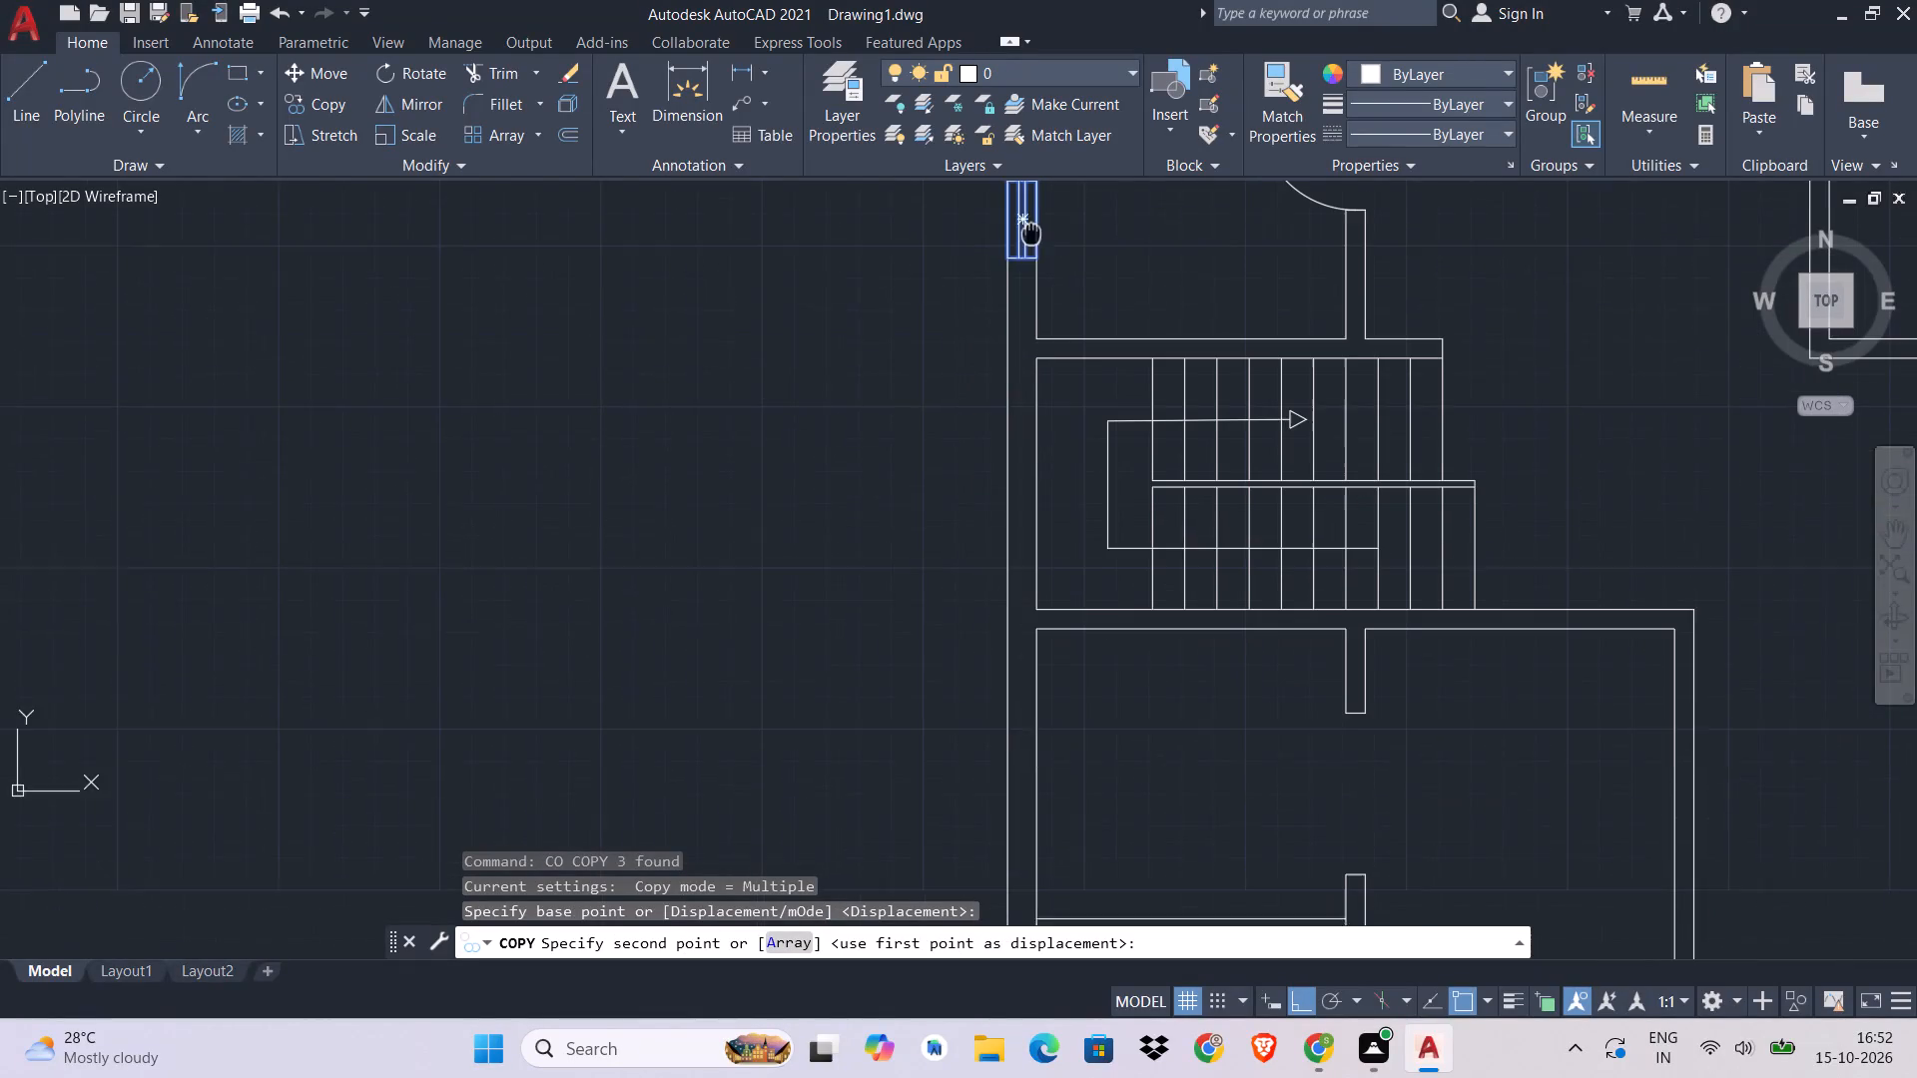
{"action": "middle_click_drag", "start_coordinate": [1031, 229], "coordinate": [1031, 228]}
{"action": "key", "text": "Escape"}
Draw a short horizontal line across the west exterior wall beside the southwest room.
{"action": "middle_click_drag", "start_coordinate": [1003, 782], "coordinate": [1038, 414]}
{"action": "scroll", "coordinate": [1038, 414], "scroll_direction": "up", "scroll_amount": 1}
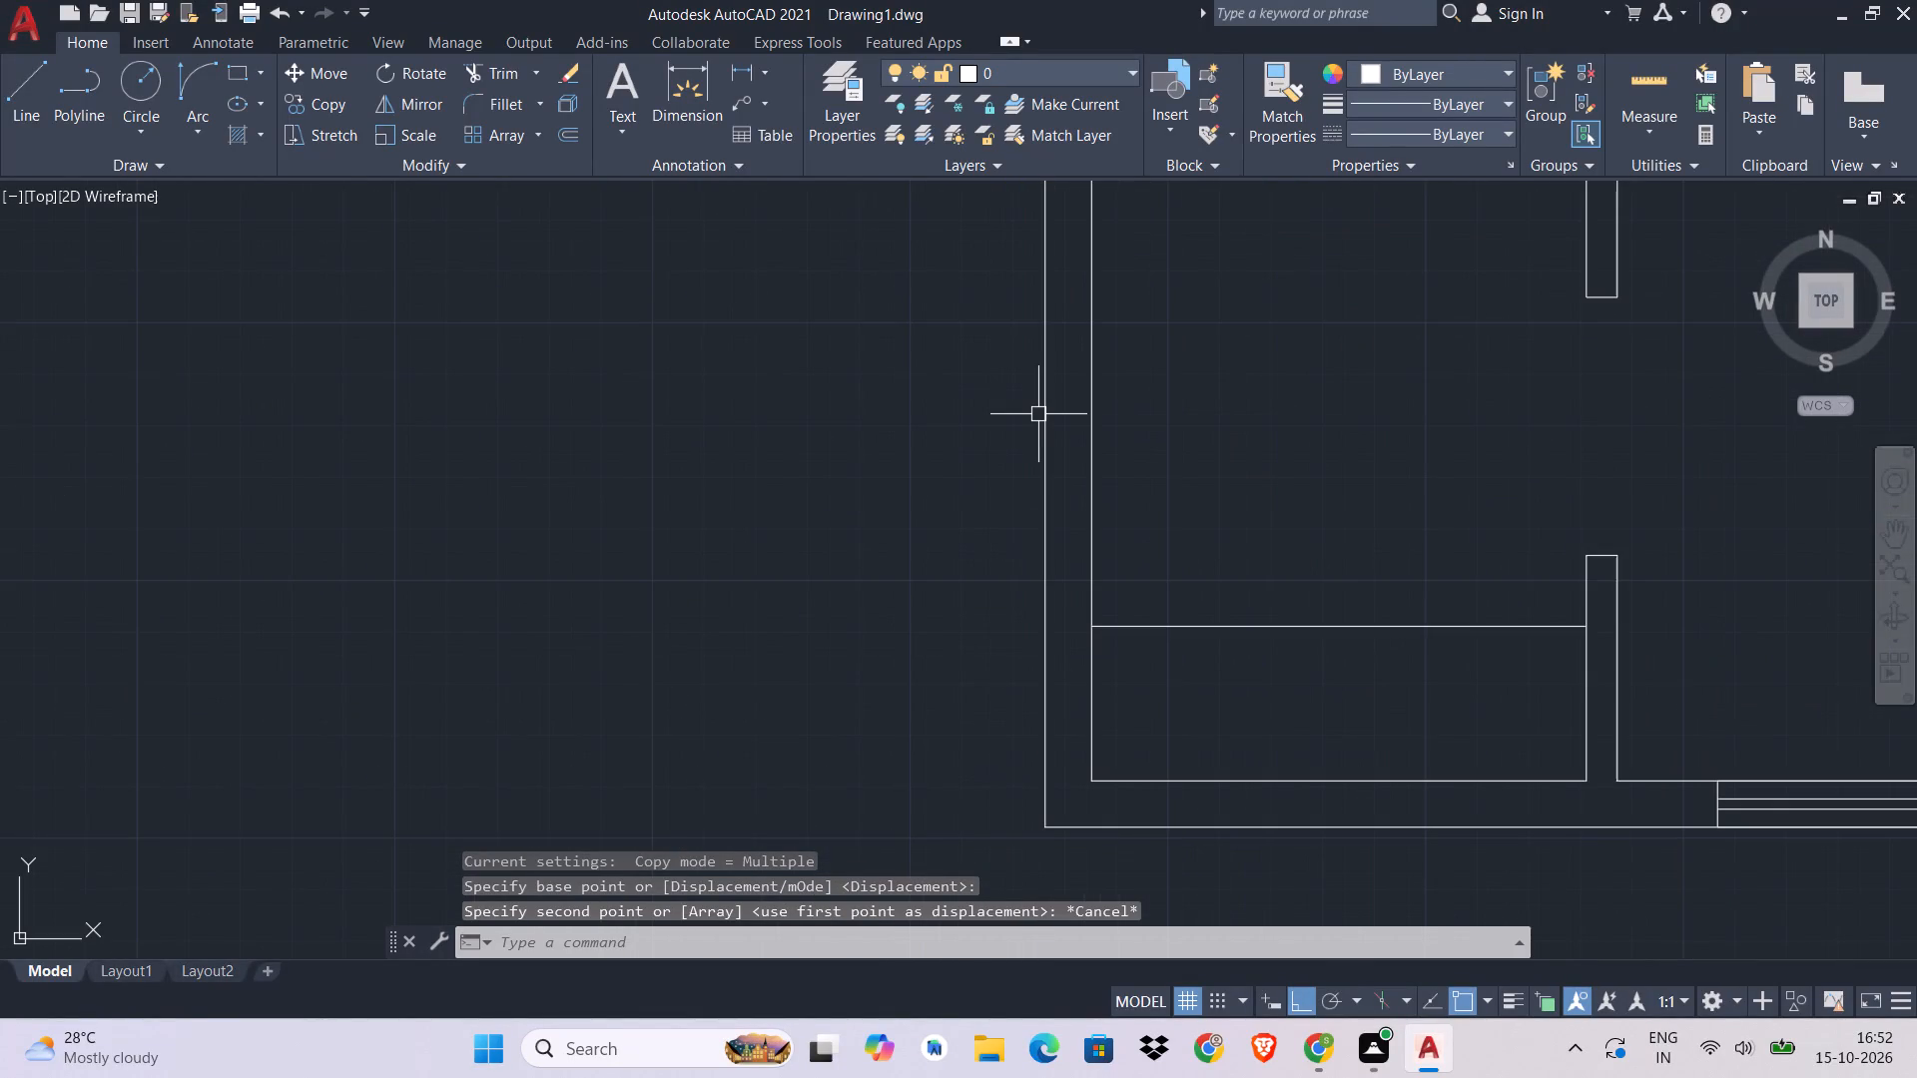
{"action": "middle_click_drag", "start_coordinate": [1041, 403], "coordinate": [1075, 556]}
{"action": "key", "text": "l"}
{"action": "key", "text": "space"}
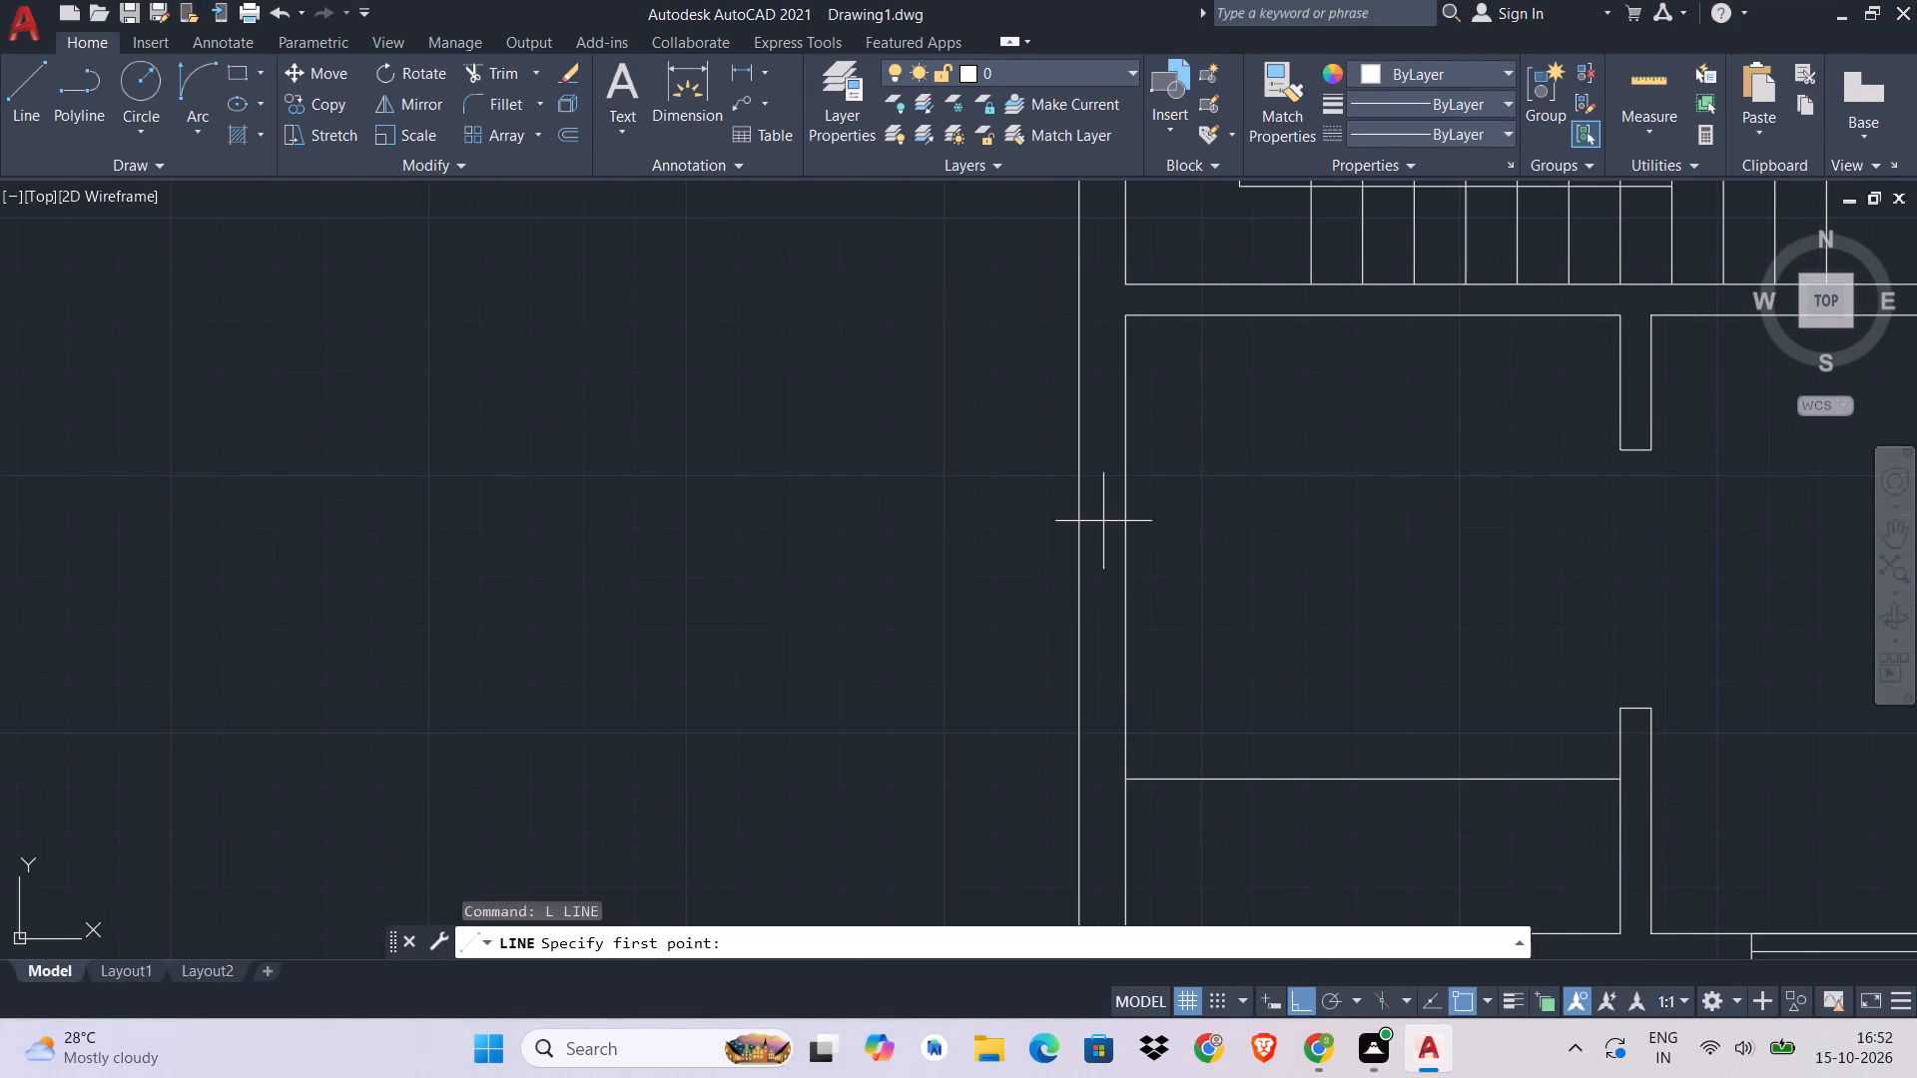
{"action": "left_click", "coordinate": [1125, 532]}
{"action": "left_click", "coordinate": [1083, 535]}
{"action": "key", "text": "Escape"}
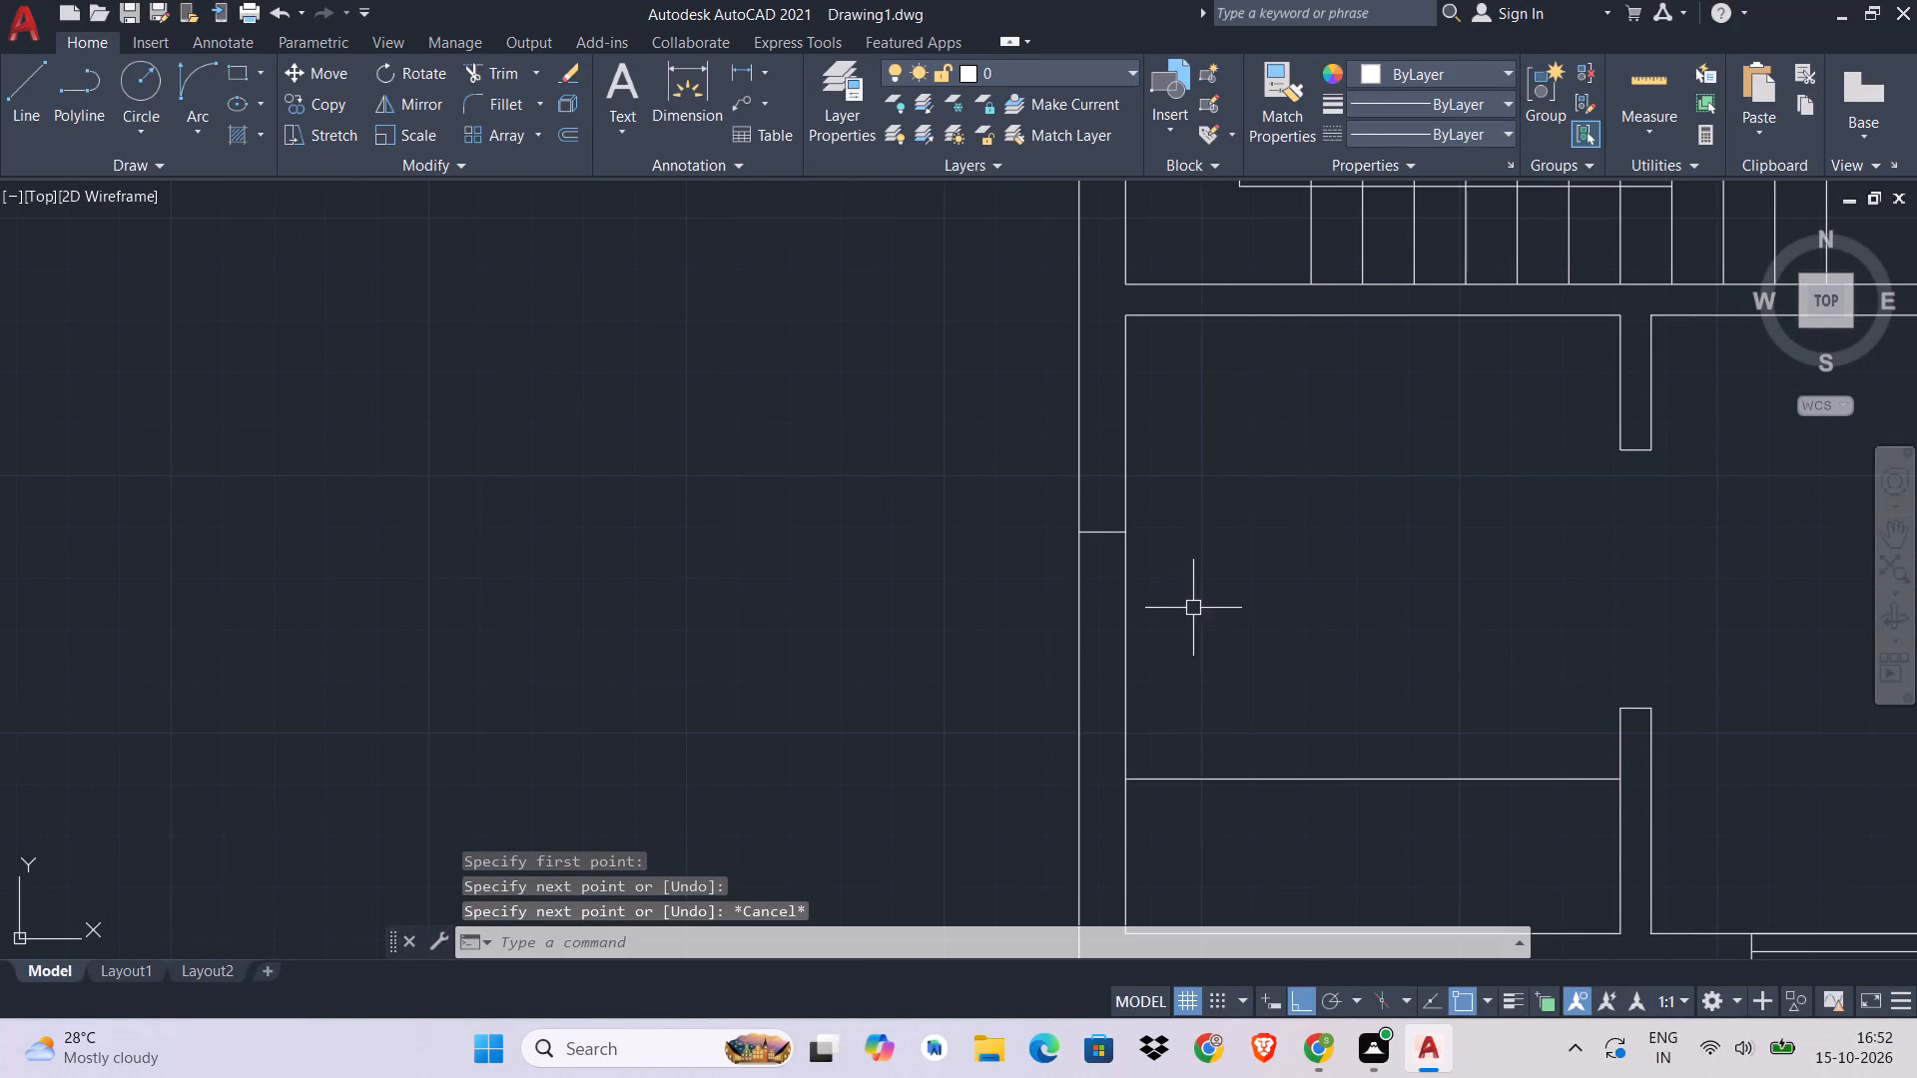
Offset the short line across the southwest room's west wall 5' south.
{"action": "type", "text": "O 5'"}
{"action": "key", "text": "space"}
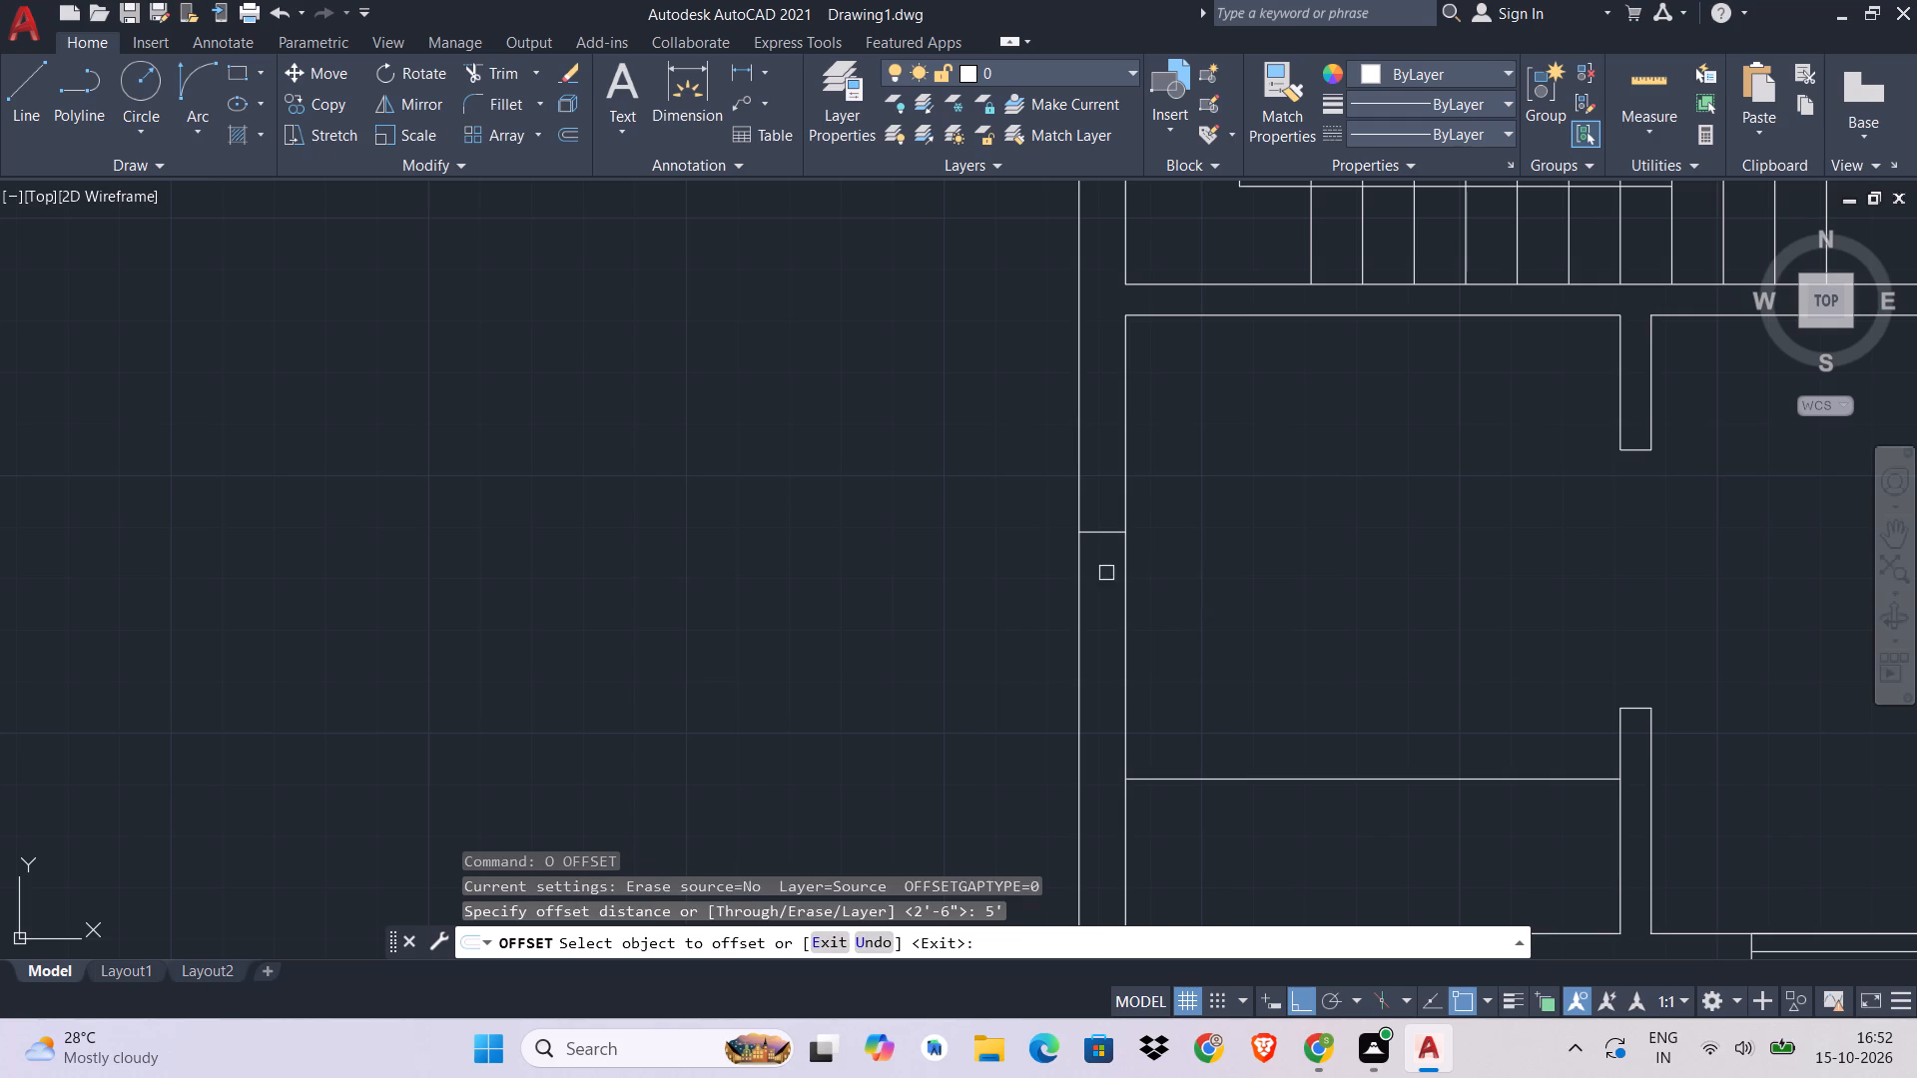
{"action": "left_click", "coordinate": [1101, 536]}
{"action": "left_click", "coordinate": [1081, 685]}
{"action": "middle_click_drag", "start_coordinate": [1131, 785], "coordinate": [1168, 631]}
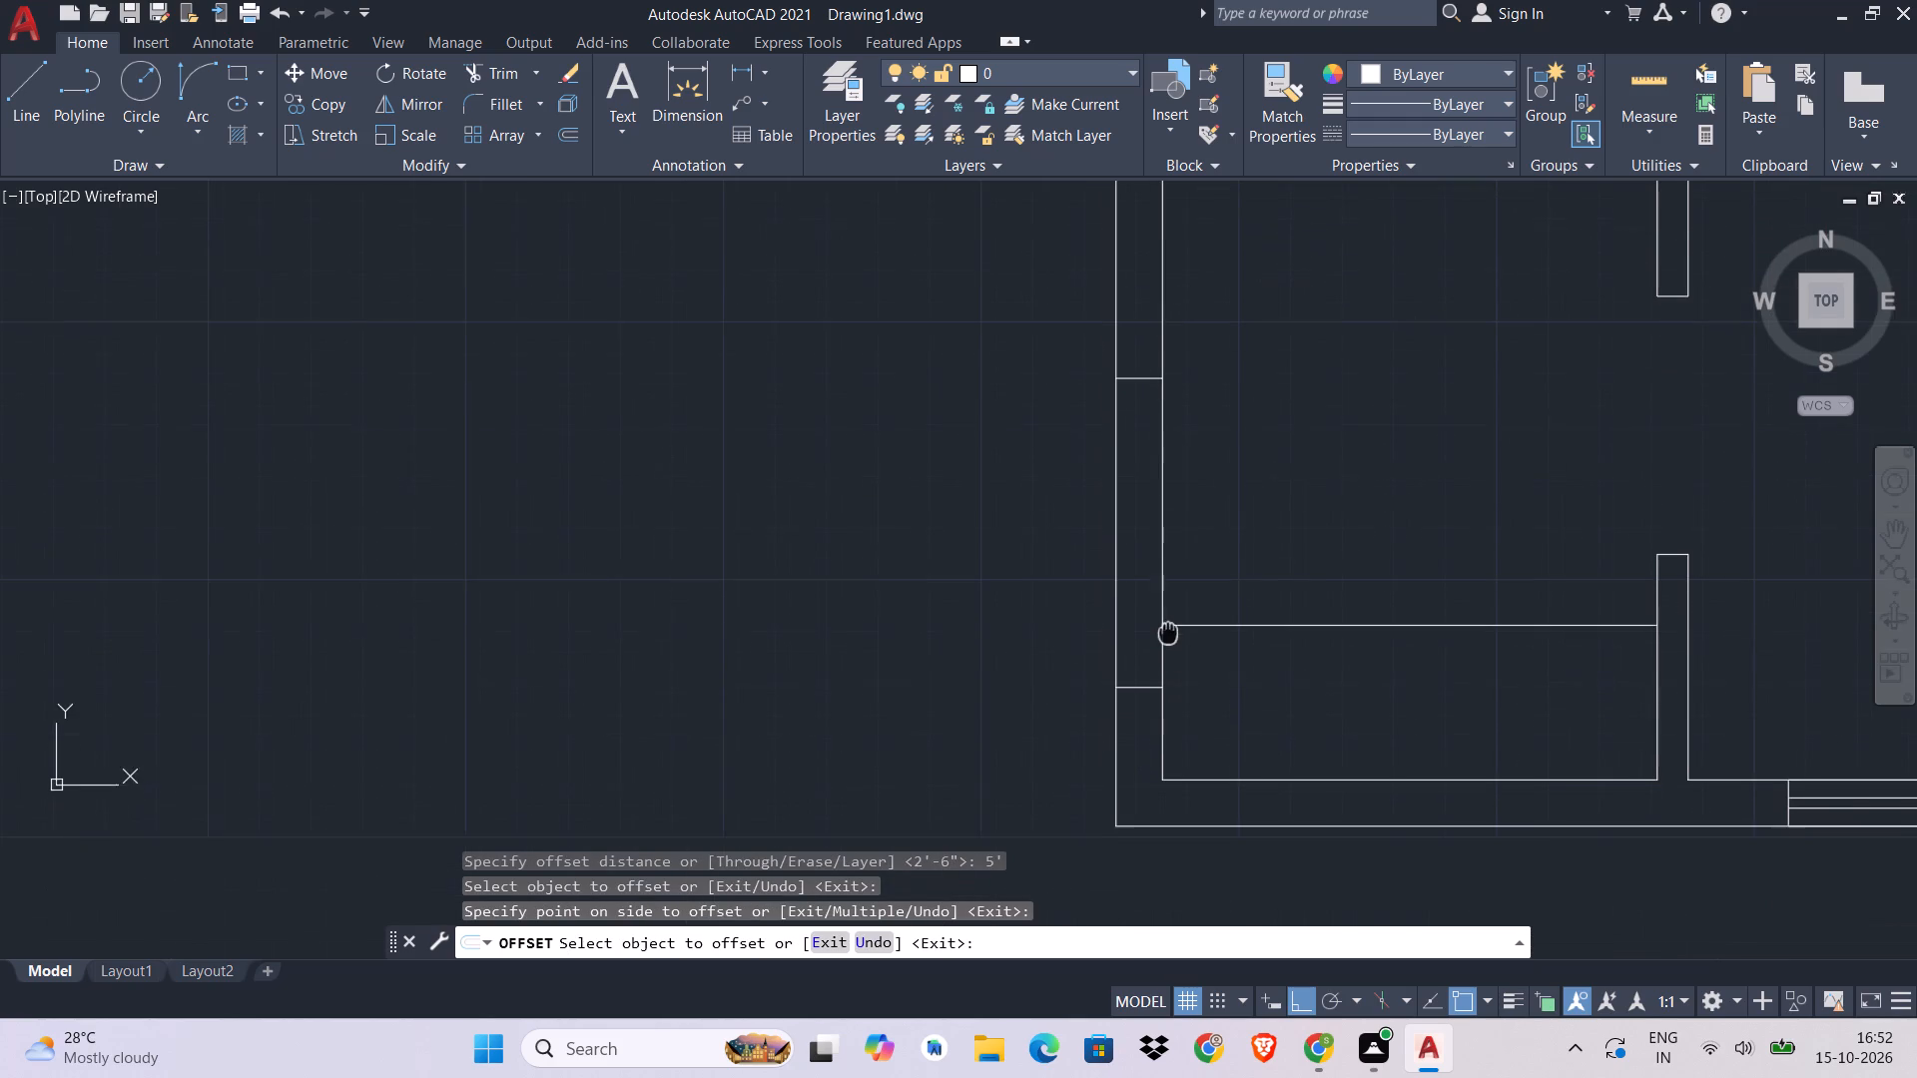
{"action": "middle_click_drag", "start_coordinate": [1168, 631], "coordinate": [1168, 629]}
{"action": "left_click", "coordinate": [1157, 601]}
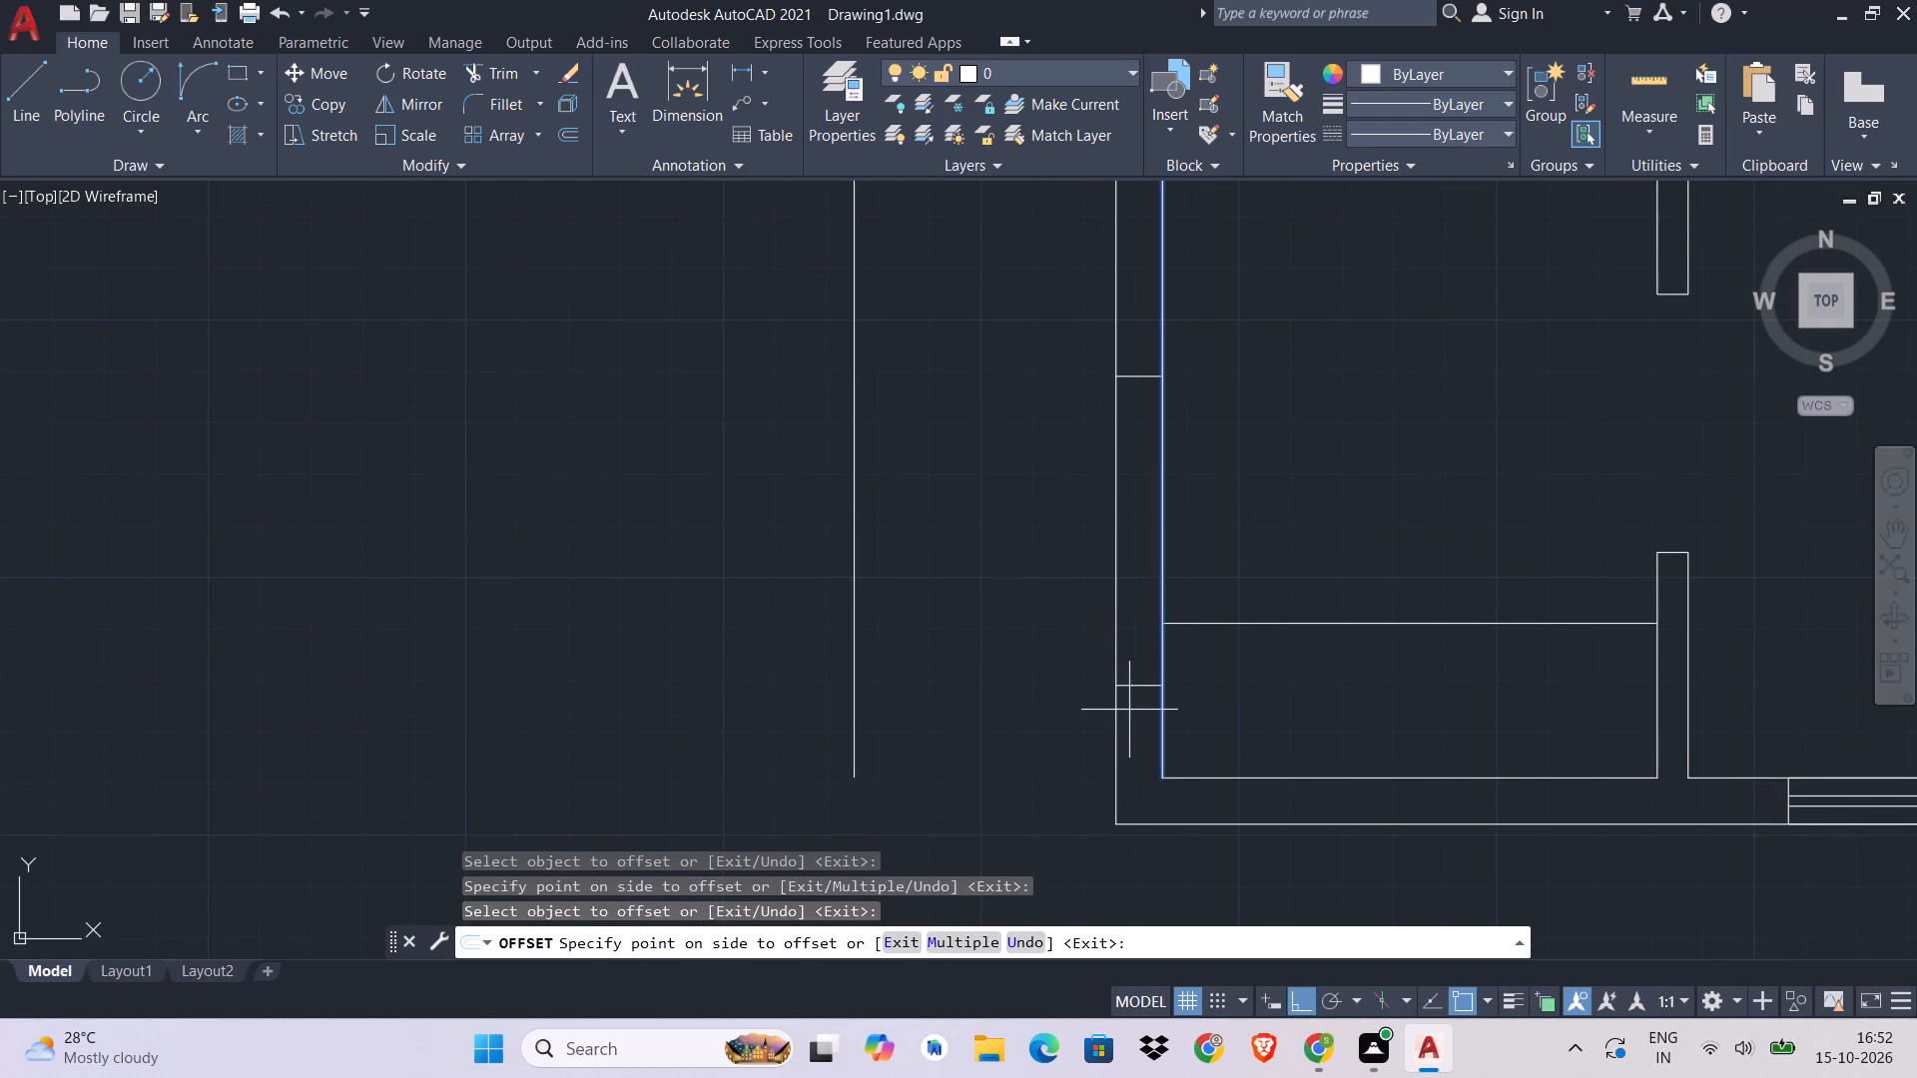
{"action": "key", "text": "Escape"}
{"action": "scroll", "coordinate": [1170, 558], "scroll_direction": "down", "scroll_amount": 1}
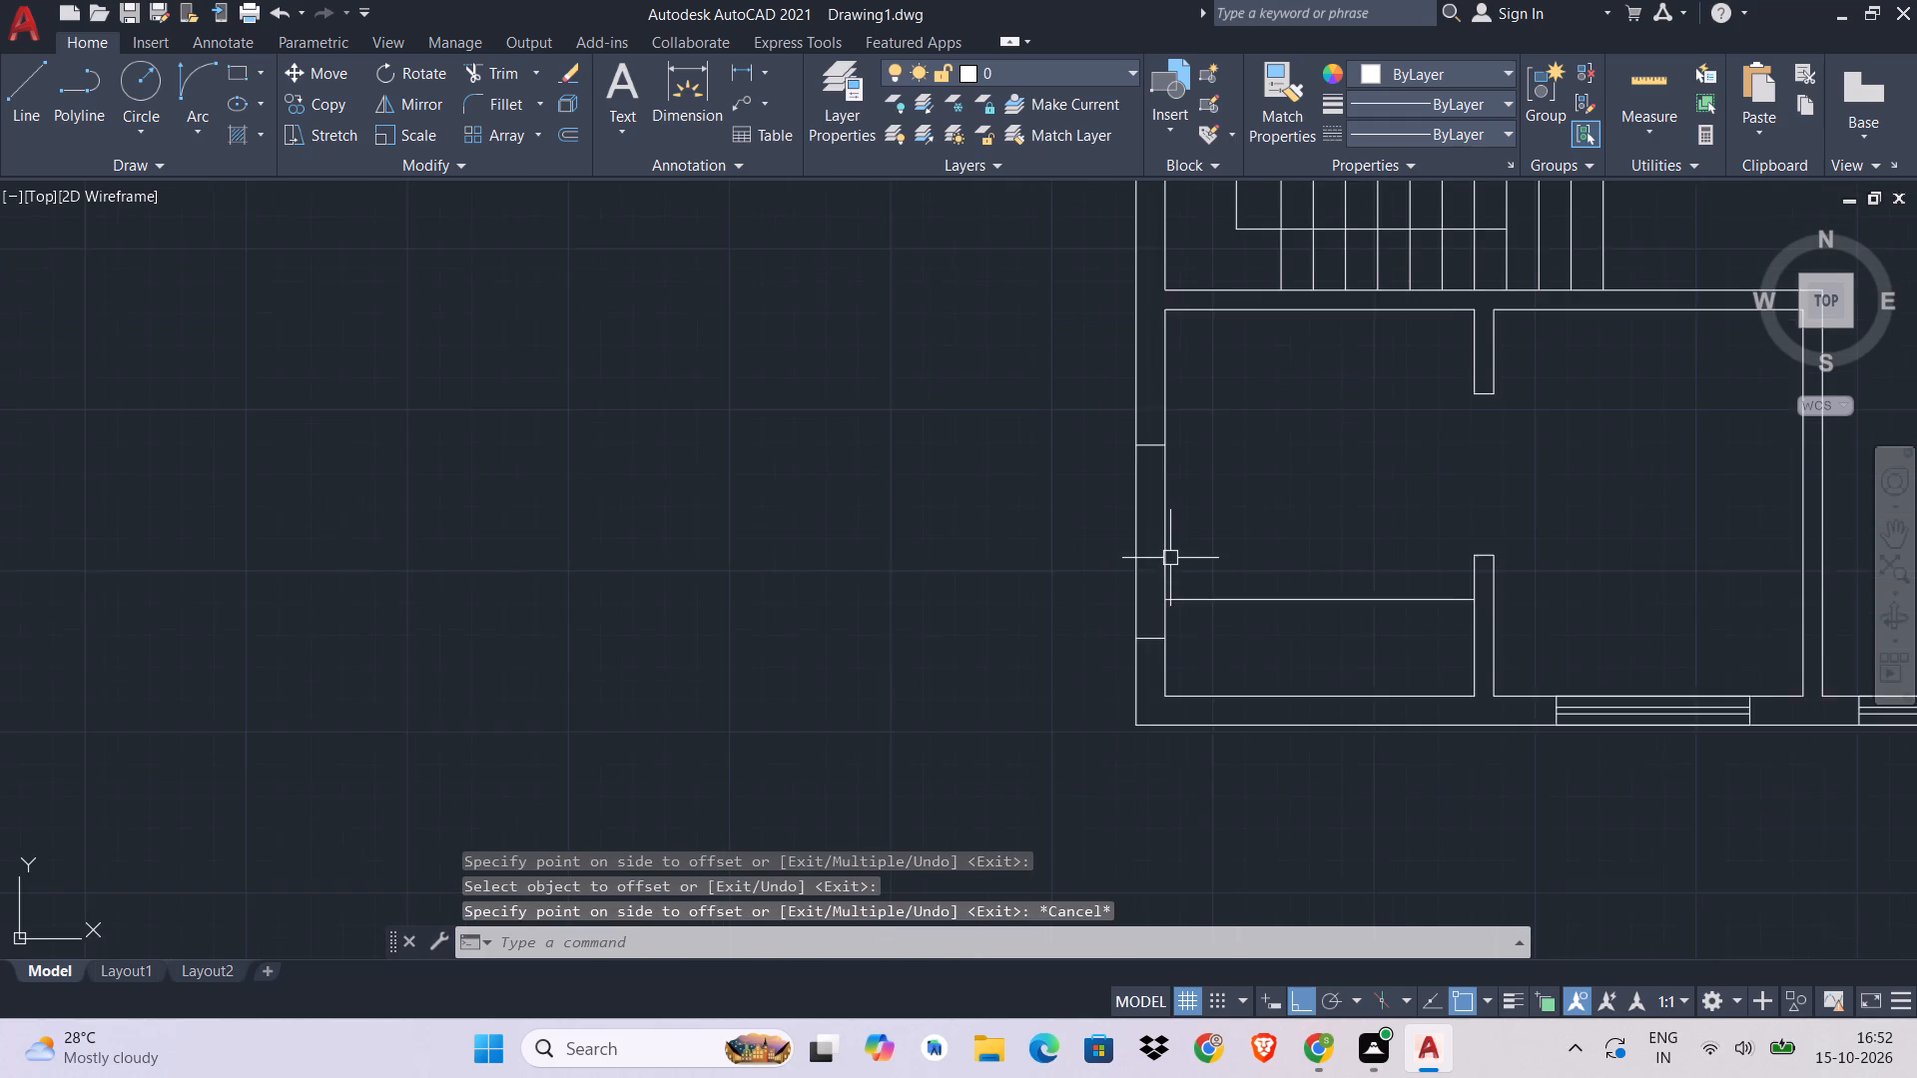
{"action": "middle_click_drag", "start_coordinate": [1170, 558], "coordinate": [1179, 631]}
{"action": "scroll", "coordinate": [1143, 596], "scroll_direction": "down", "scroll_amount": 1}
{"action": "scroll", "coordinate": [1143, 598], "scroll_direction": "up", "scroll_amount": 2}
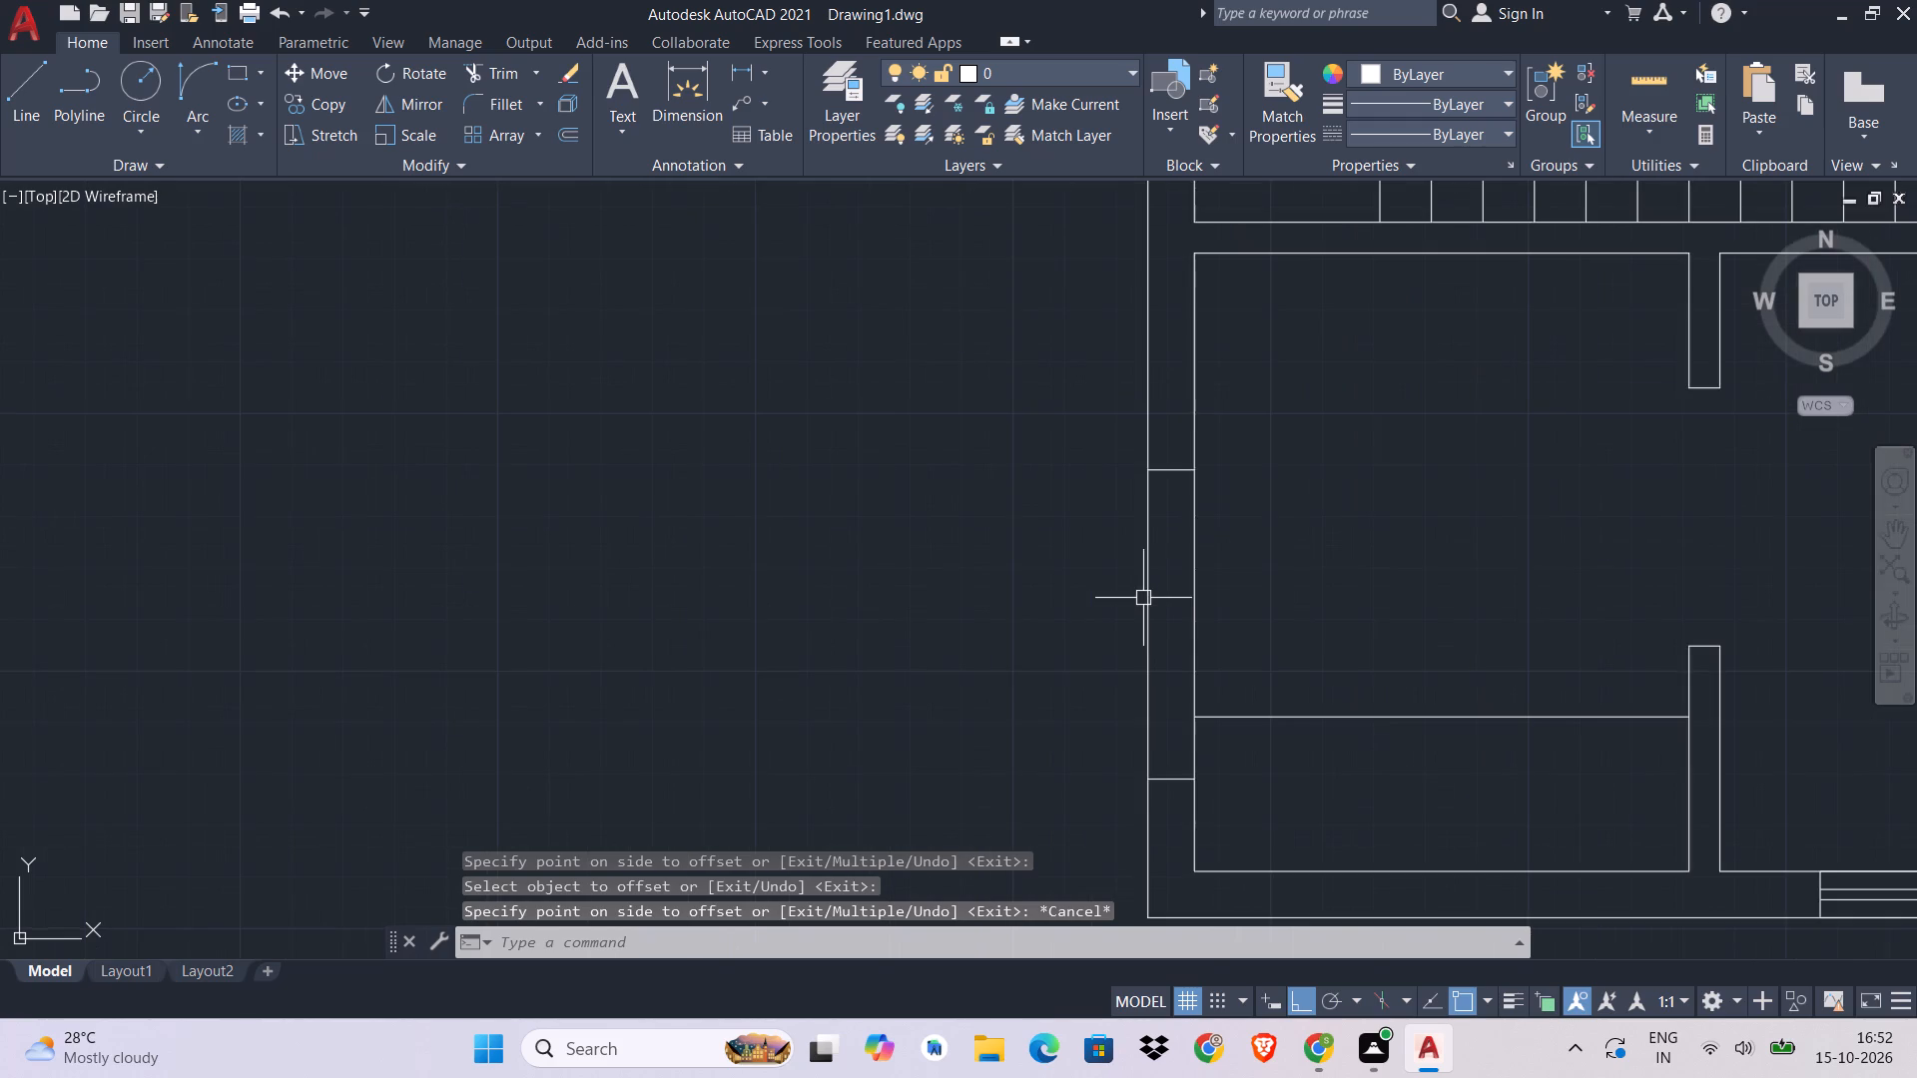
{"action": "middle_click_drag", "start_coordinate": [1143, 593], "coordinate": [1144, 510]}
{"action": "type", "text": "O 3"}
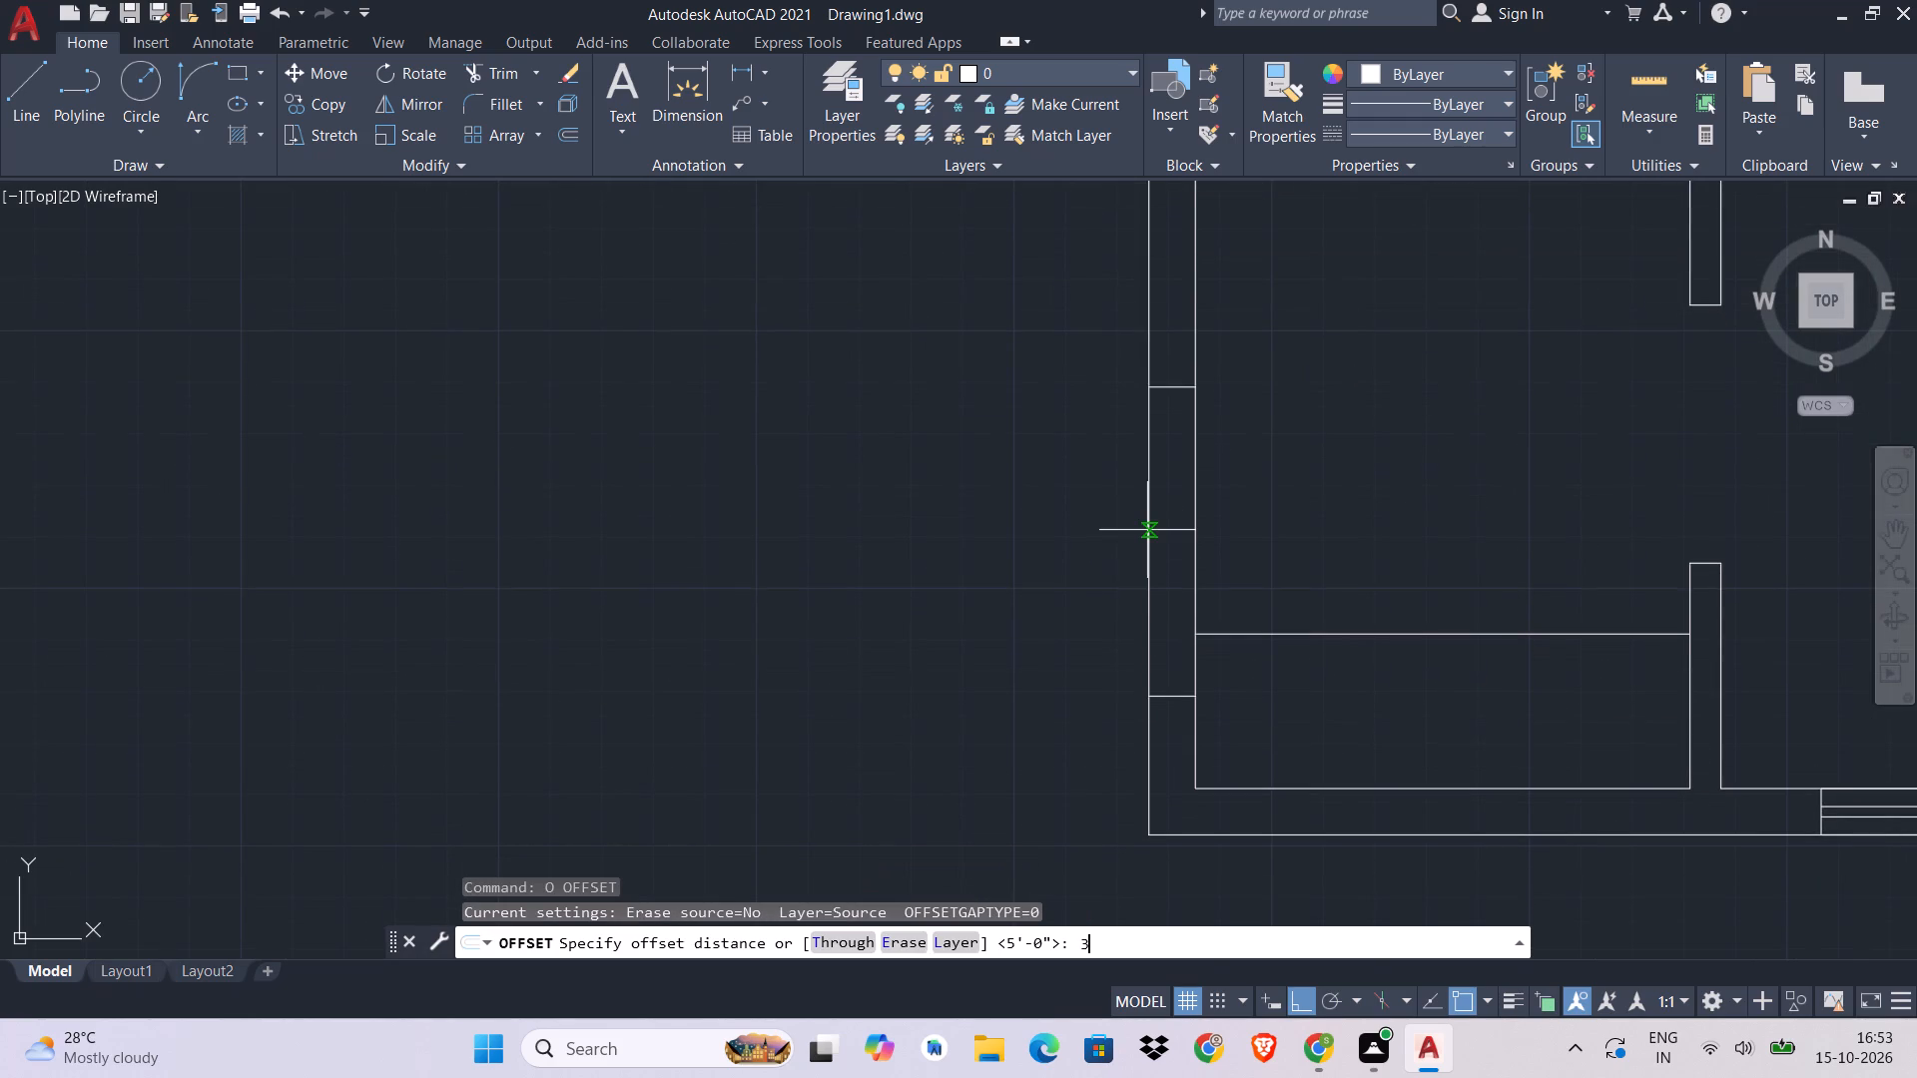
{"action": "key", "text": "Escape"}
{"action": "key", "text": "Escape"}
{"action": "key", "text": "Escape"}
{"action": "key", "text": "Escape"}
Offset the upper line across the southwest room's west wall 4' south and erase the 5' offset line.
{"action": "type", "text": "O 4'"}
{"action": "key", "text": "space"}
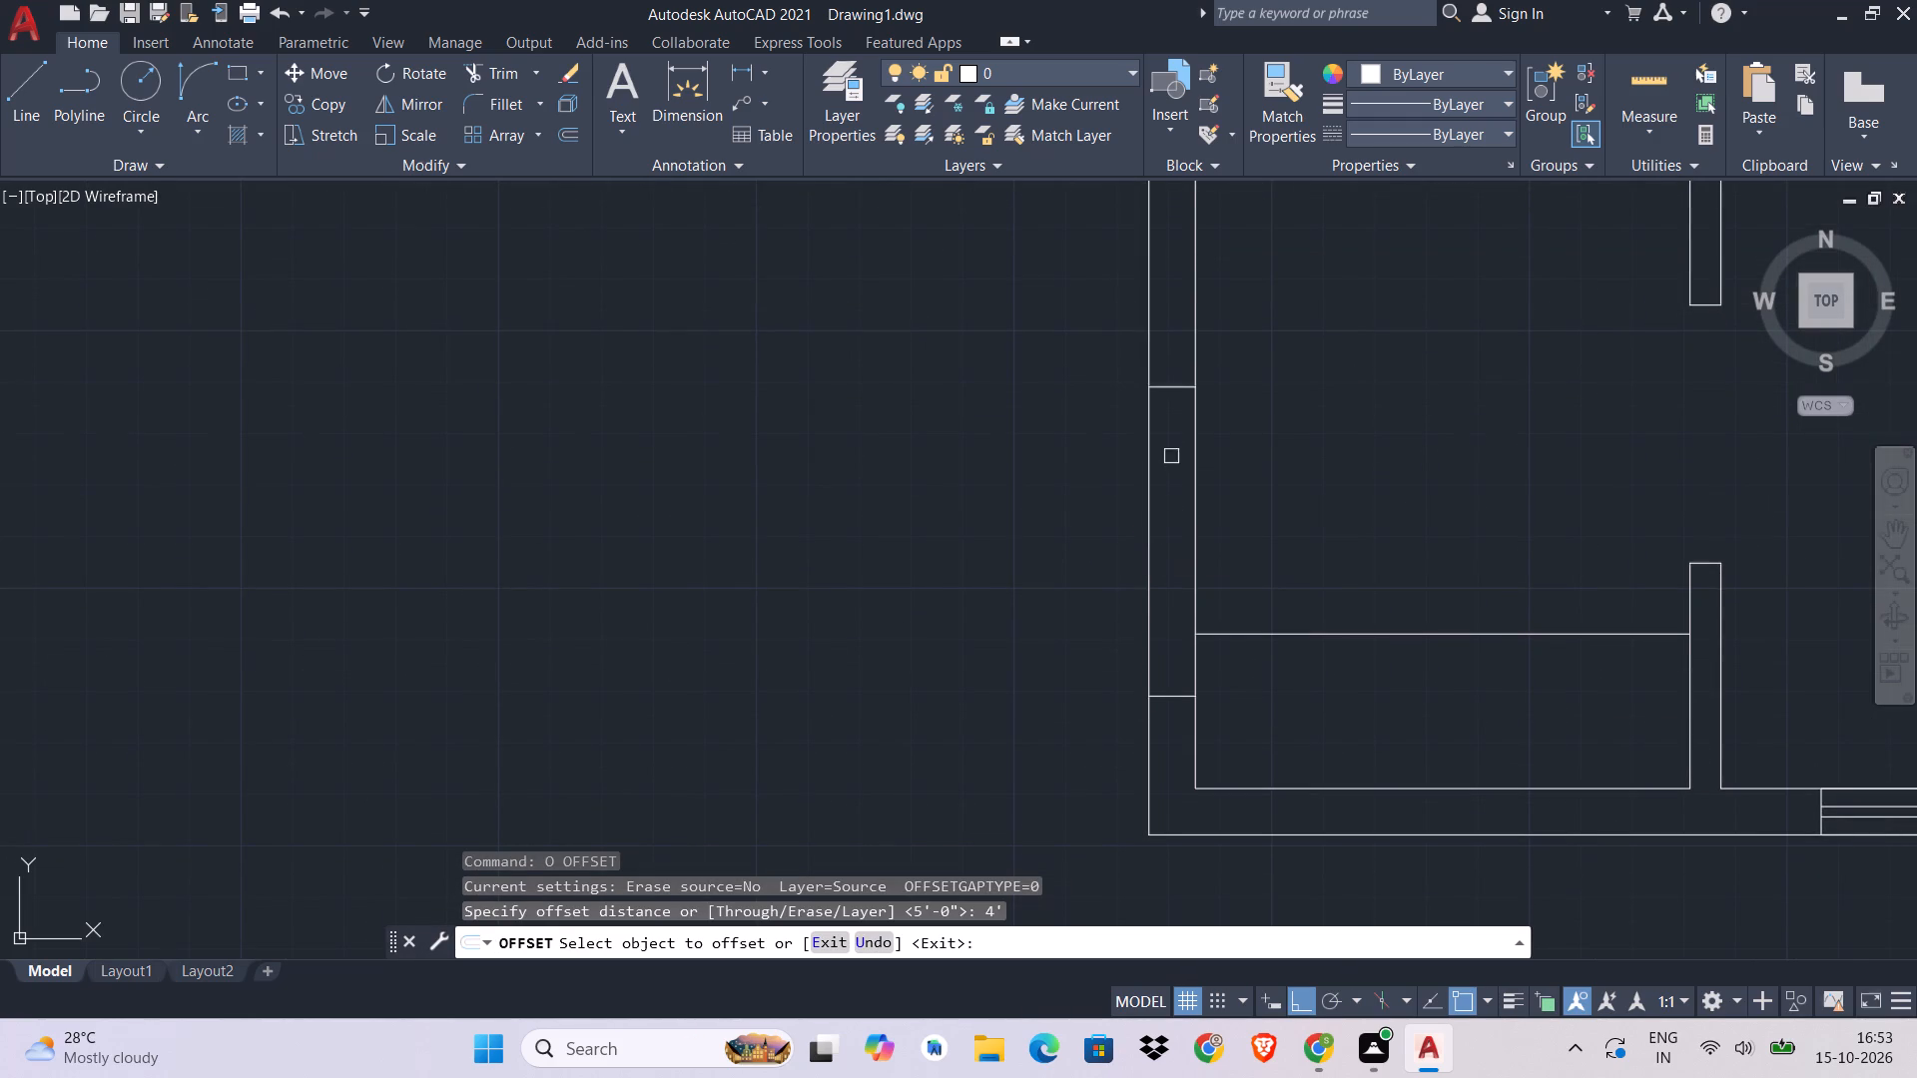
{"action": "left_click", "coordinate": [1175, 390]}
{"action": "left_click", "coordinate": [1164, 599]}
{"action": "key", "text": "Escape"}
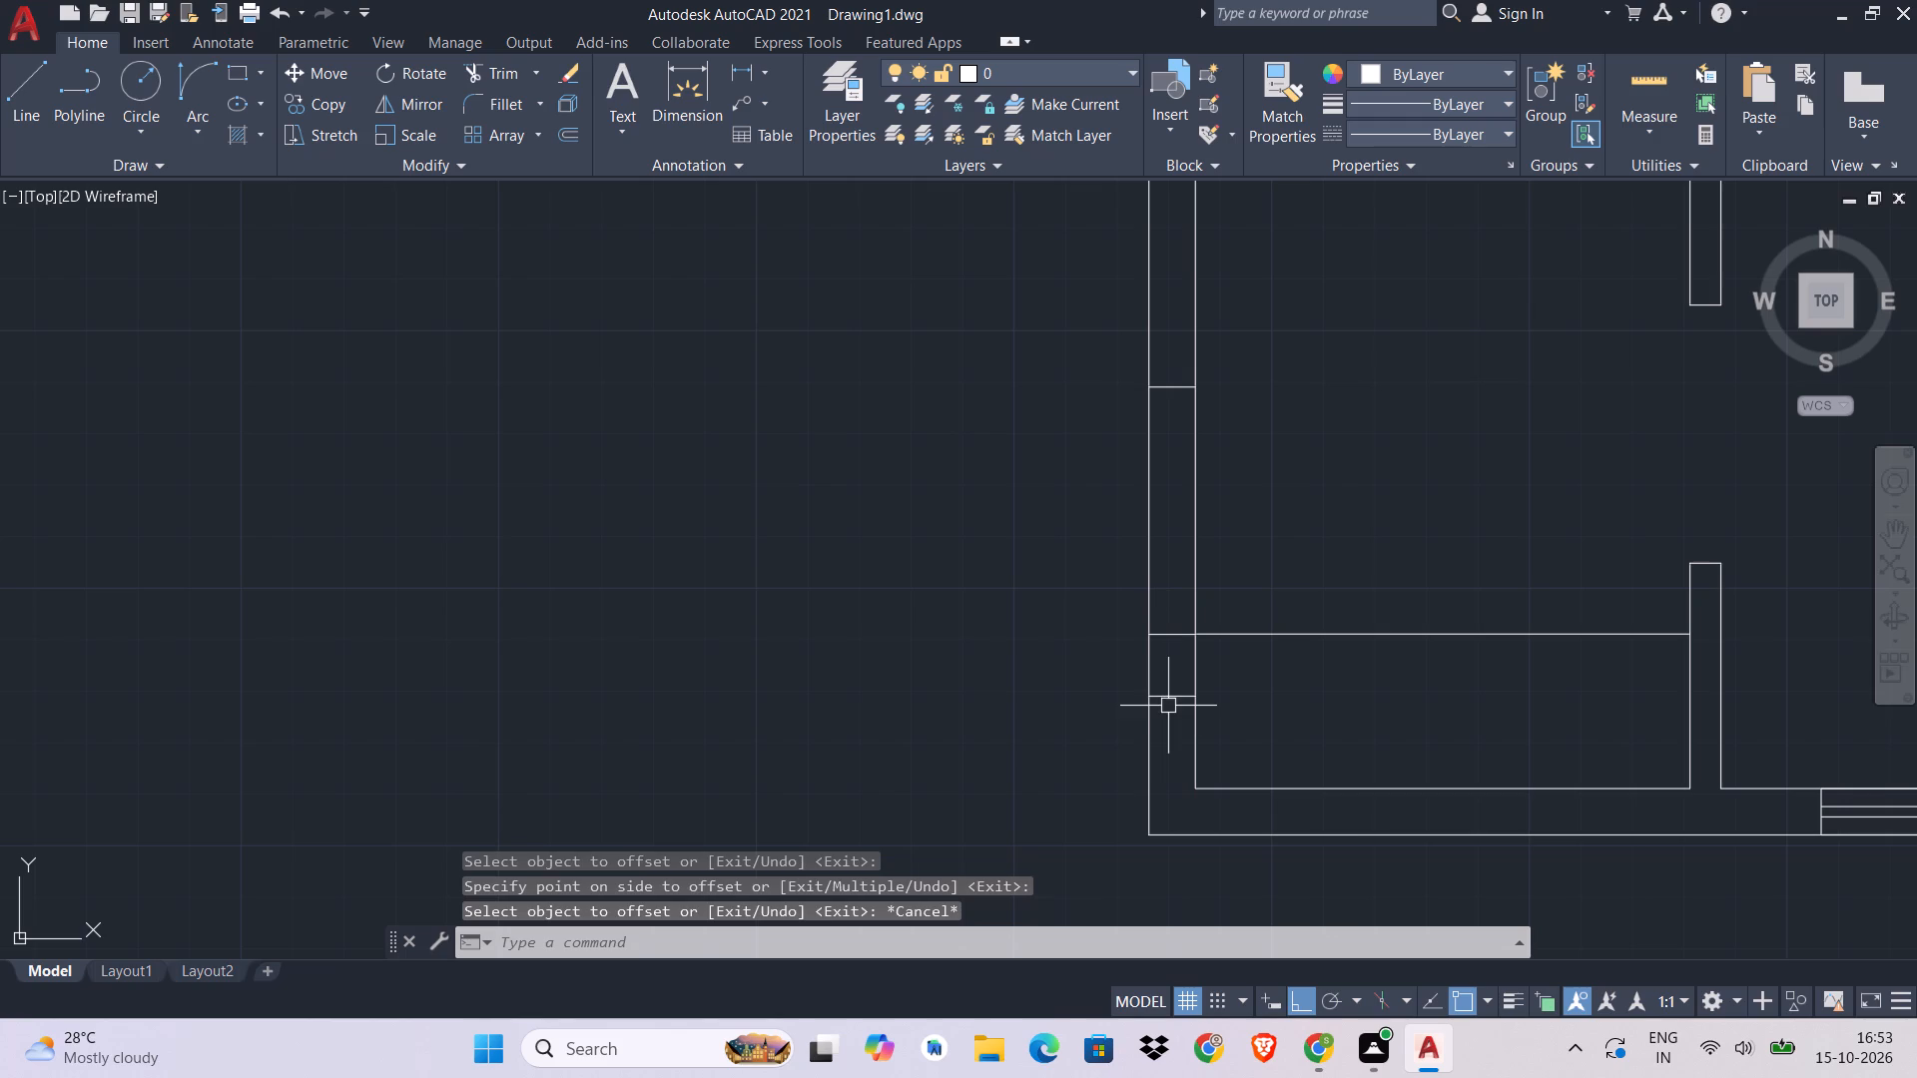
{"action": "left_click", "coordinate": [1170, 704]}
{"action": "key", "text": "Delete"}
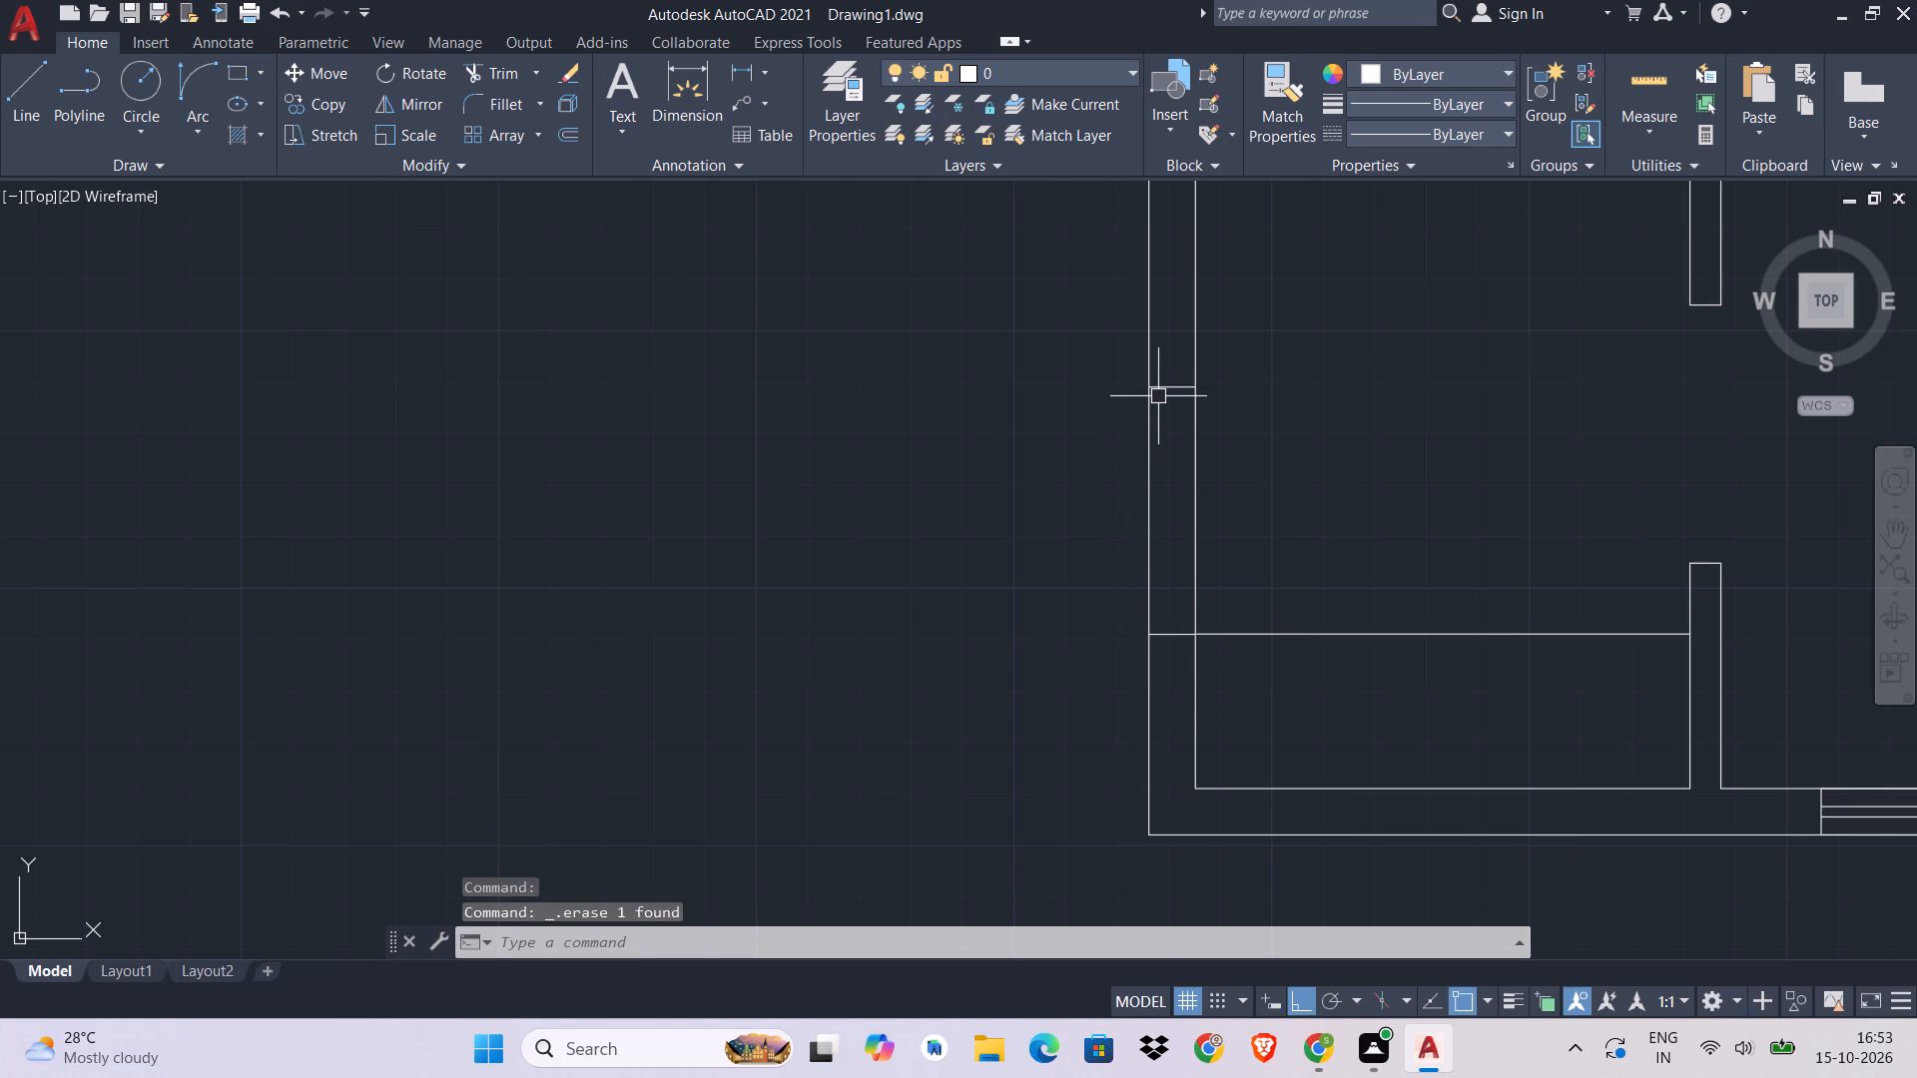
Move the two short lines across the southwest room's west wall together a short distance north along the wall.
{"action": "left_click", "coordinate": [1179, 403]}
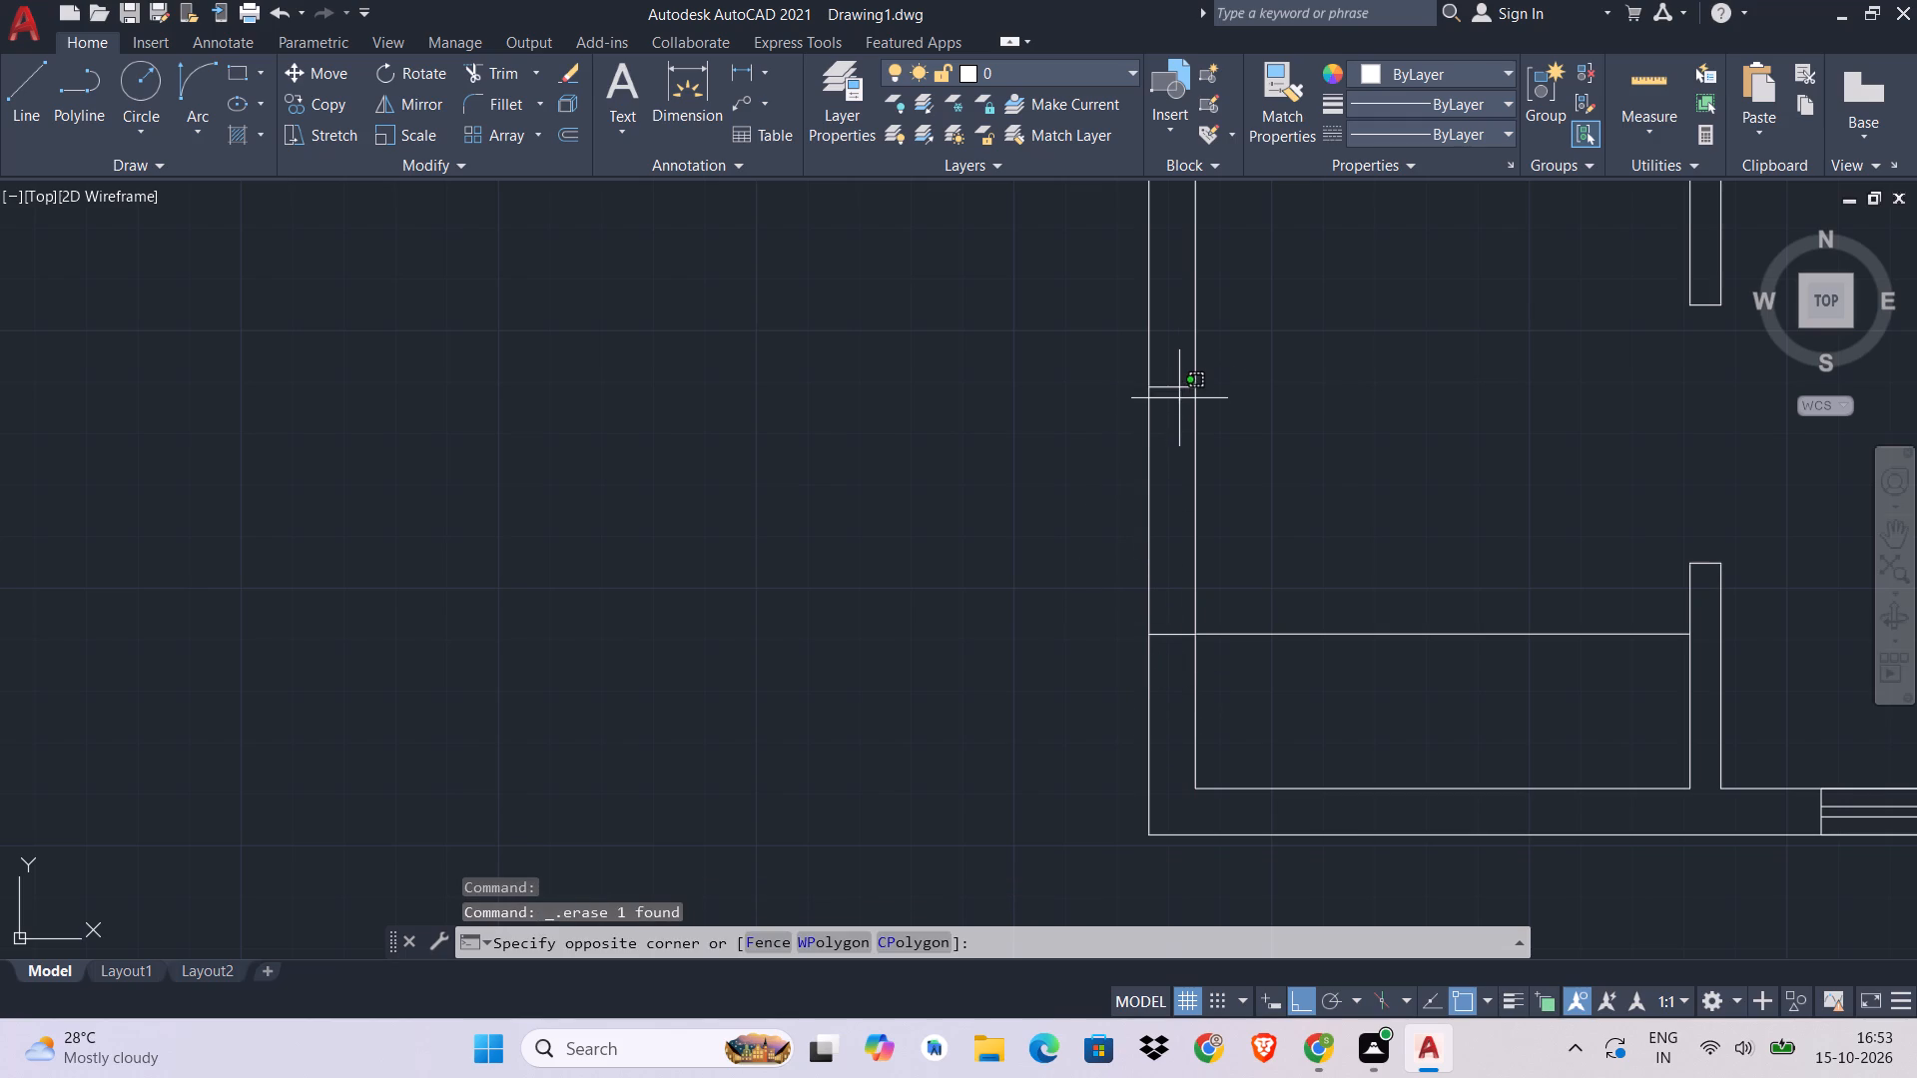
{"action": "left_click", "coordinate": [1177, 391]}
{"action": "left_click", "coordinate": [1170, 376]}
{"action": "left_click", "coordinate": [1152, 745]}
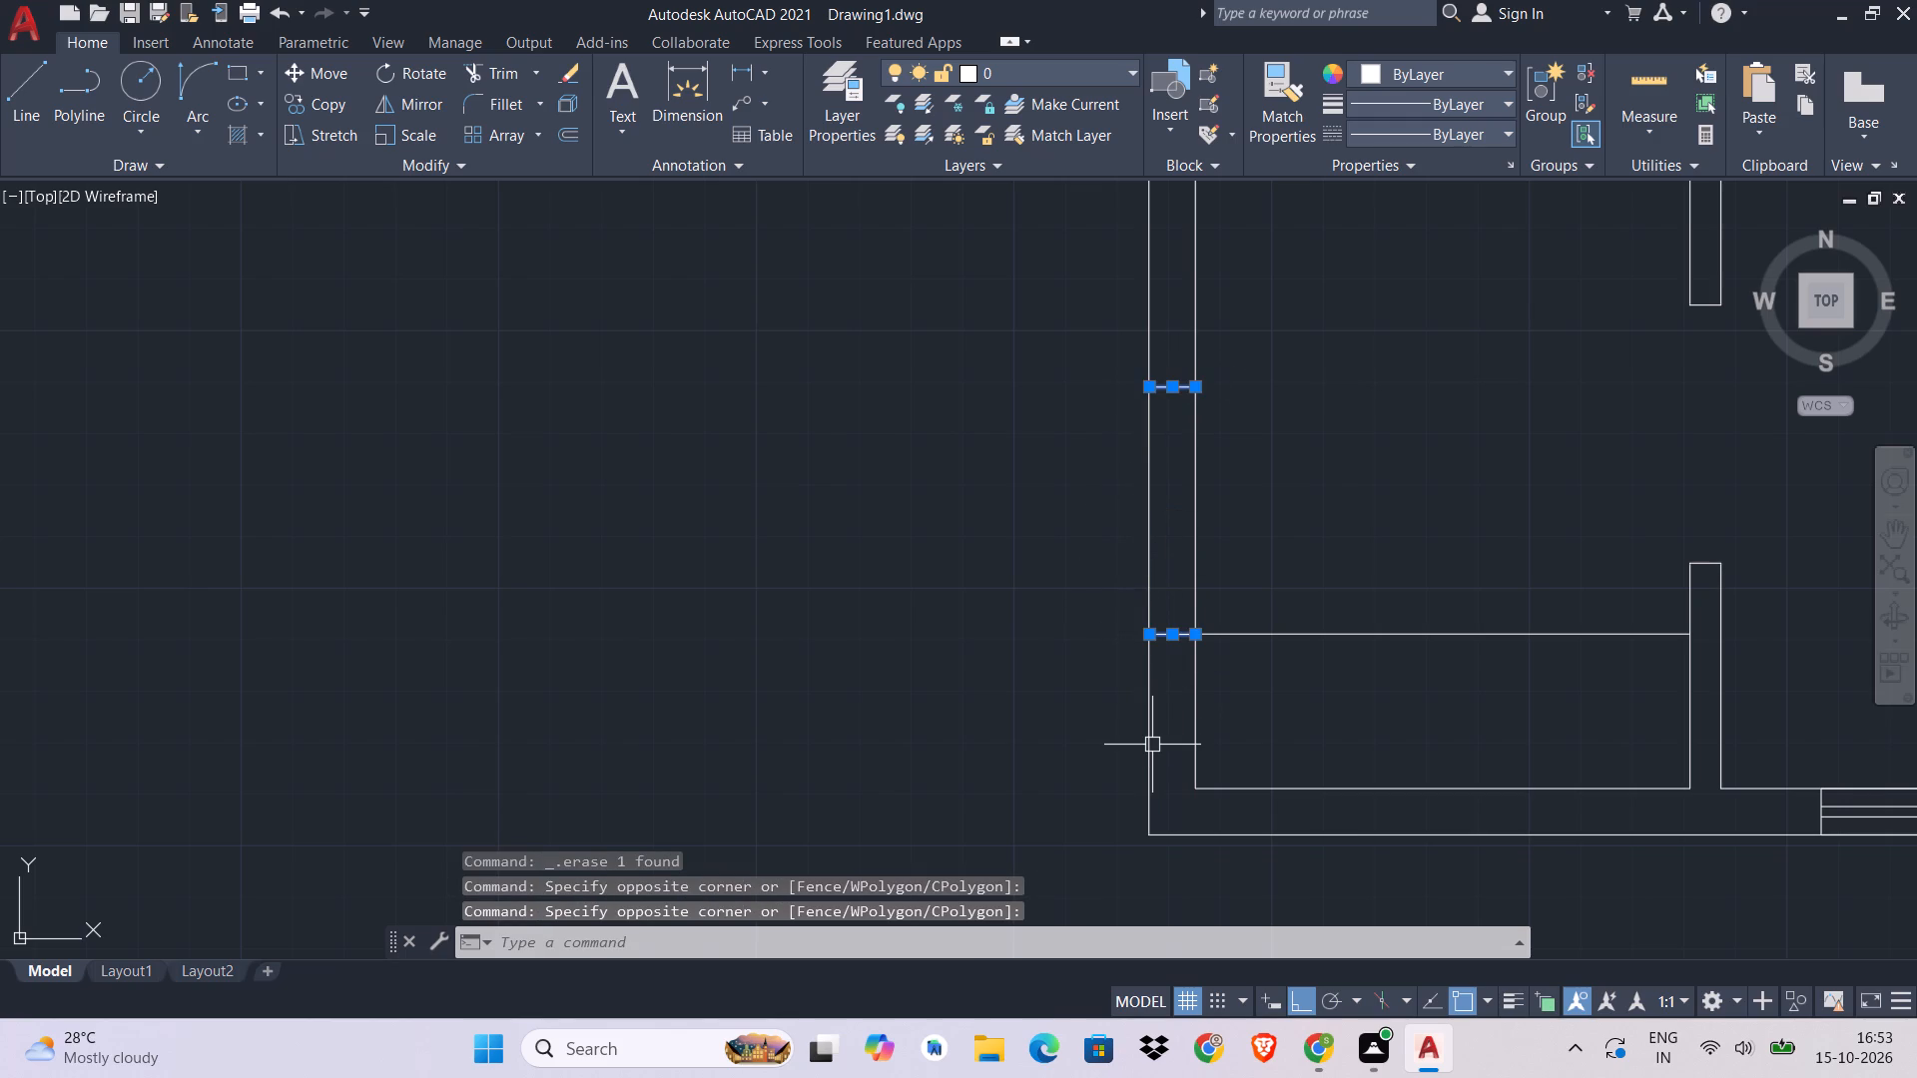
{"action": "type", "text": "M"}
{"action": "key", "text": "space"}
{"action": "left_click", "coordinate": [1197, 636]}
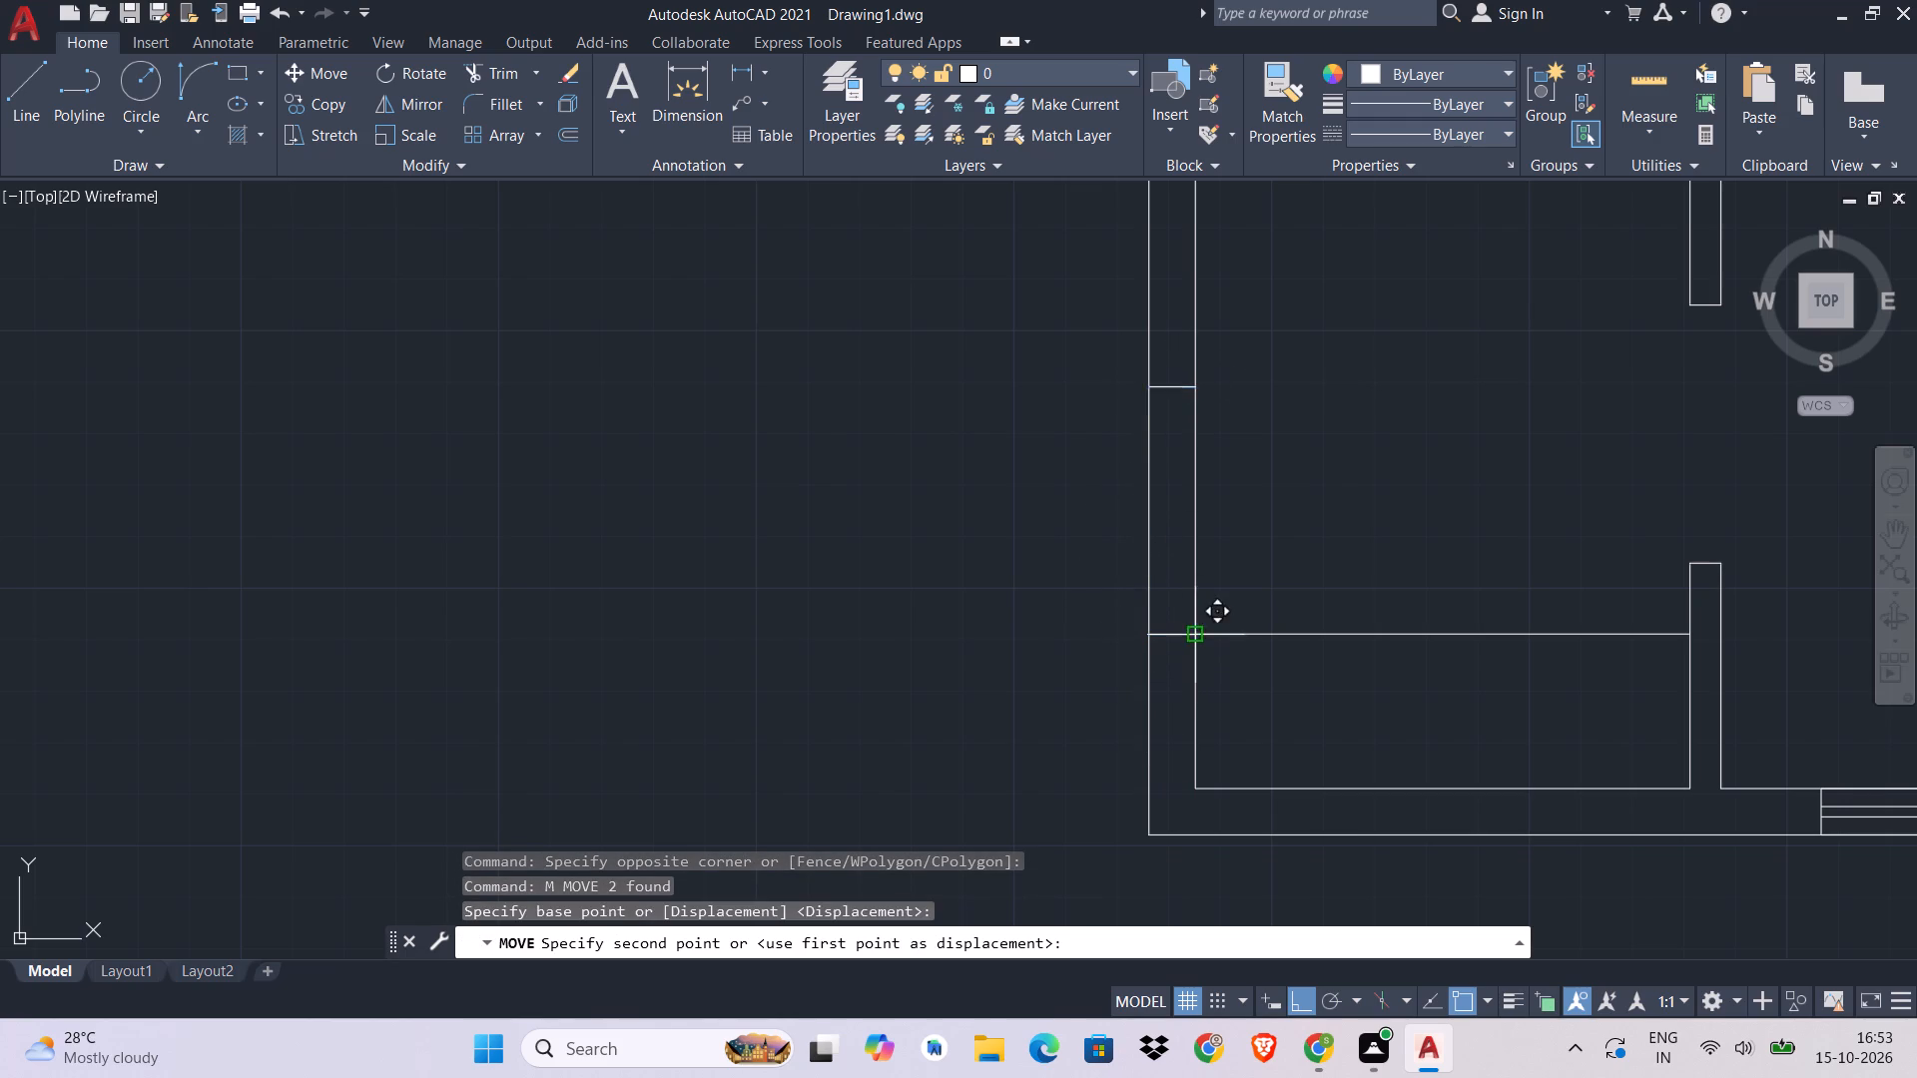
{"action": "middle_click_drag", "start_coordinate": [1203, 593], "coordinate": [1201, 733]}
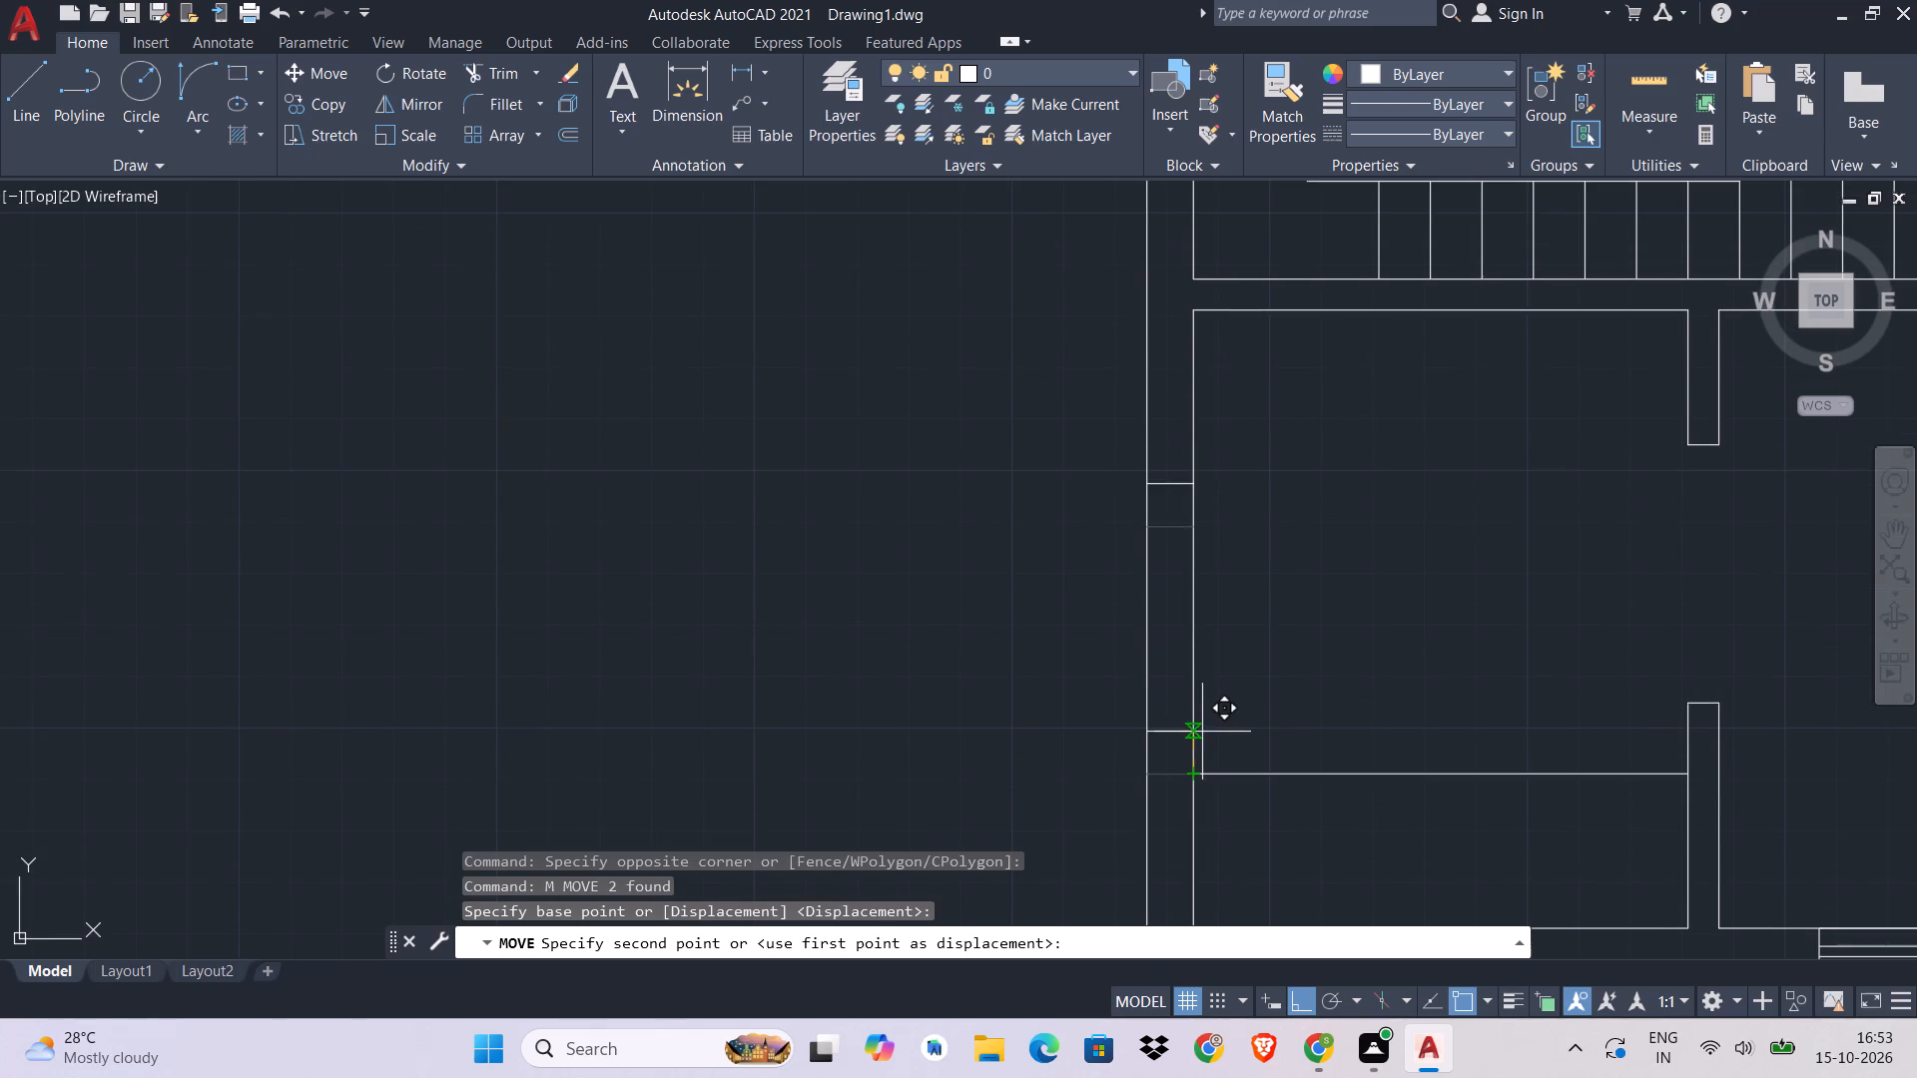
{"action": "left_click", "coordinate": [1202, 732]}
{"action": "key", "text": "Escape"}
Draw a vertical line joining the midpoints of the two short lines in the southwest room's west wall.
{"action": "key", "text": "l"}
{"action": "key", "text": "space"}
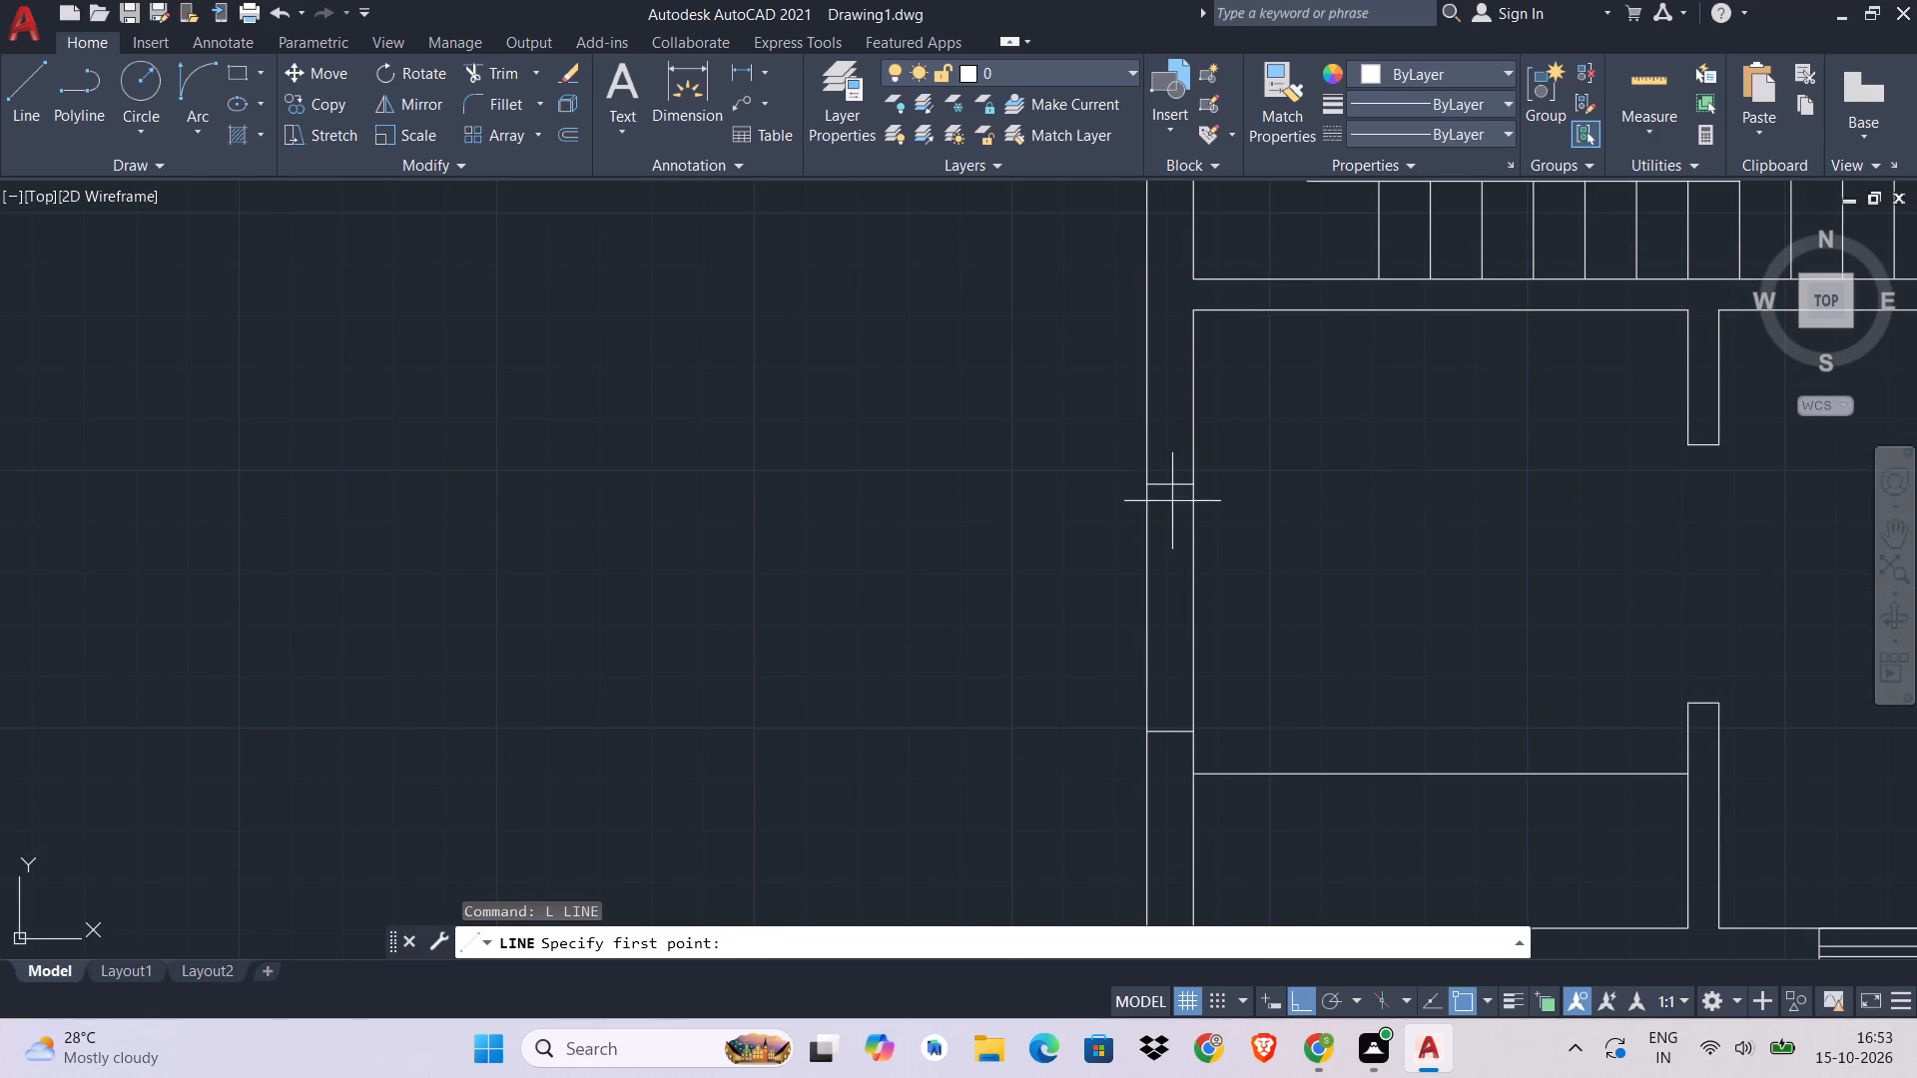
{"action": "left_click", "coordinate": [1169, 484]}
{"action": "left_click", "coordinate": [1164, 741]}
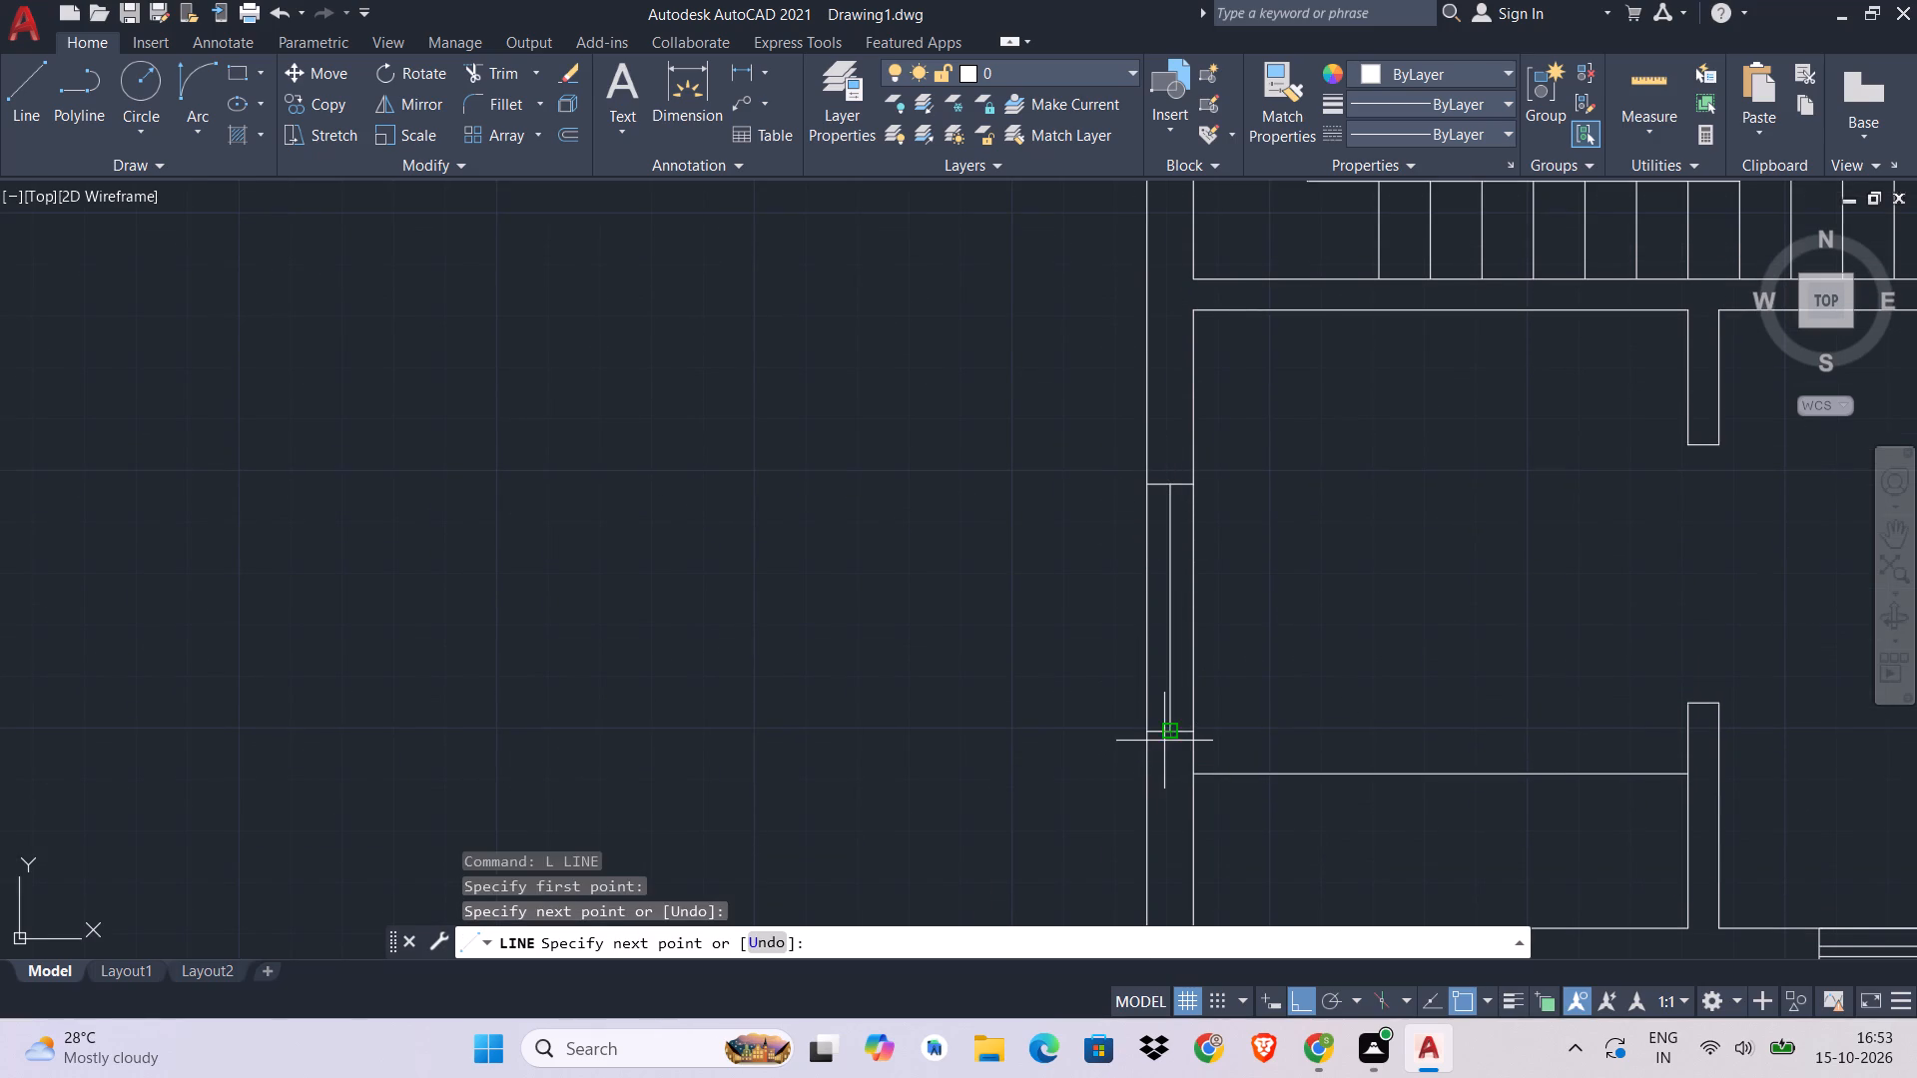
{"action": "key", "text": "Escape"}
Offset the west window's centre line 1" to each side and erase the original centre line.
{"action": "scroll", "coordinate": [1163, 710], "scroll_direction": "down", "scroll_amount": 1}
{"action": "scroll", "coordinate": [1157, 720], "scroll_direction": "up", "scroll_amount": 2}
{"action": "key", "text": "o"}
{"action": "key", "text": "space"}
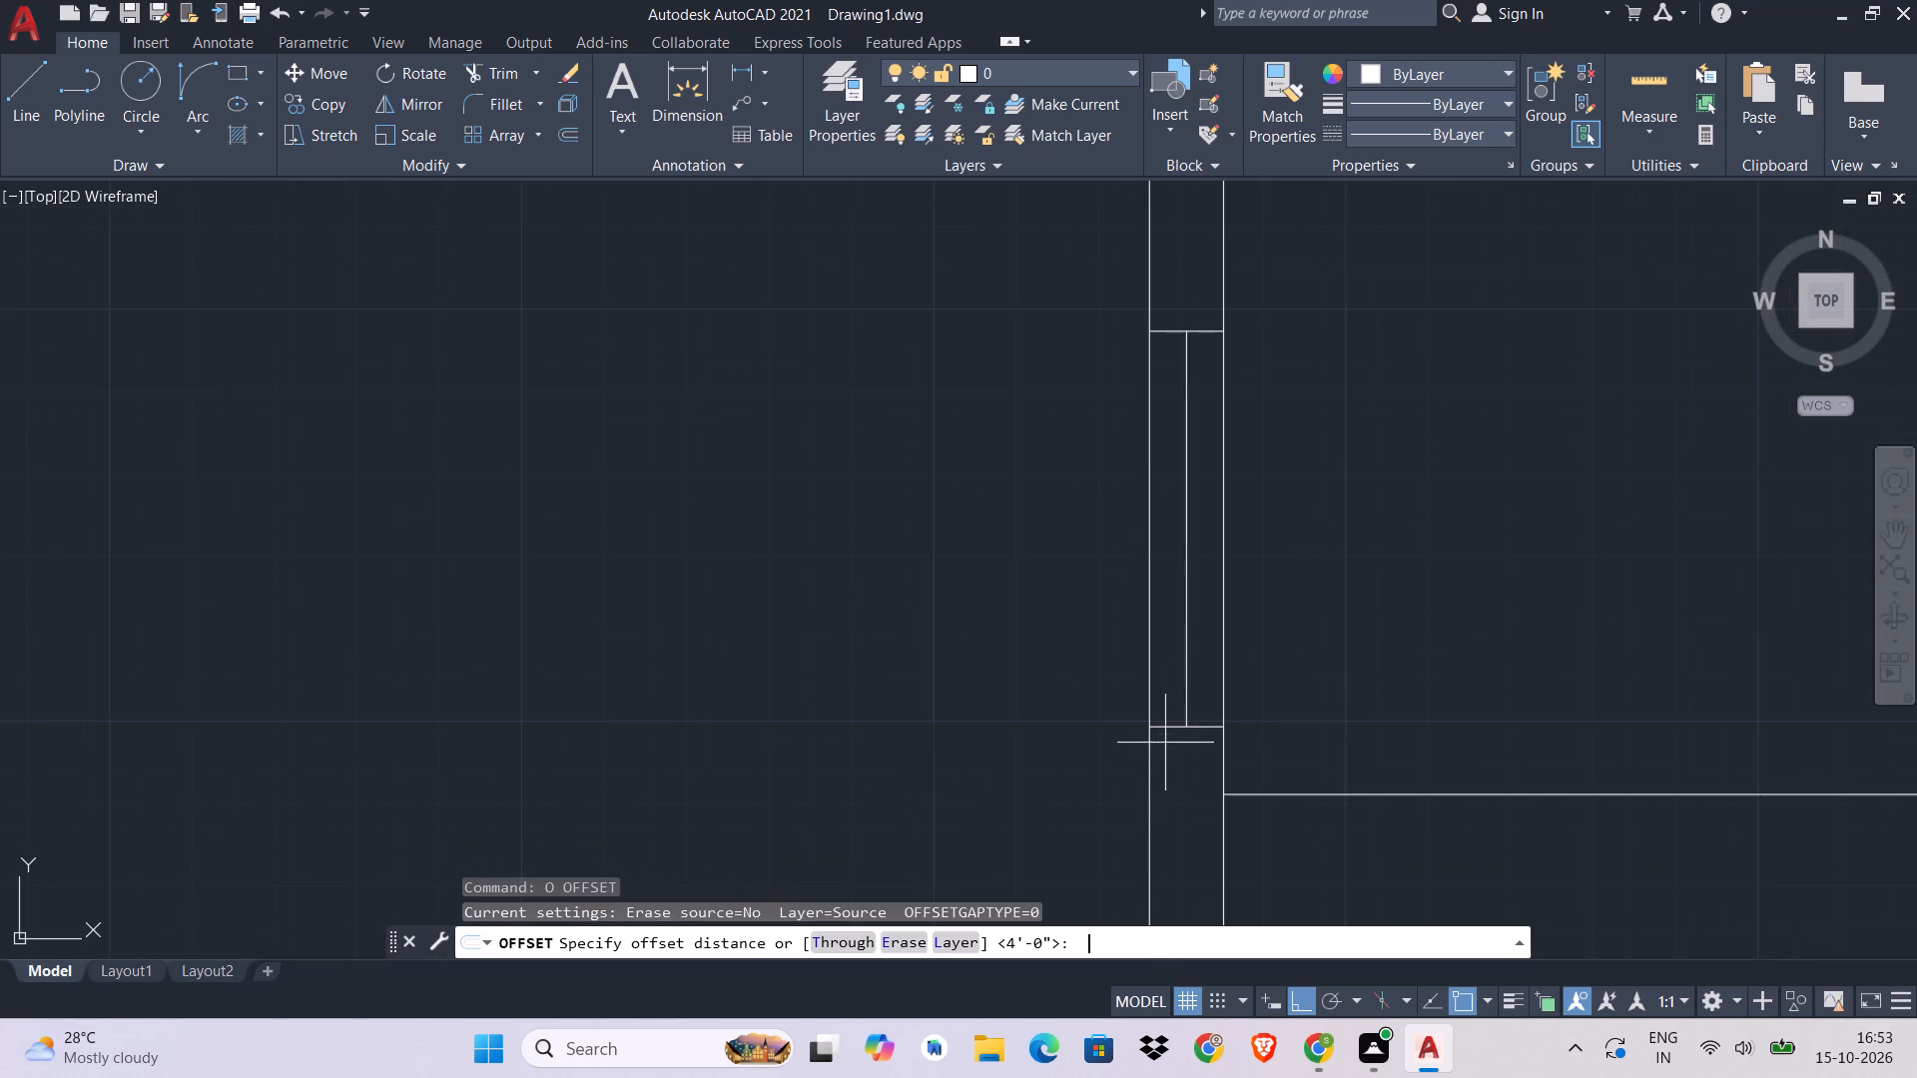
{"action": "type", "text": "1"}
{"action": "key", "text": "space"}
{"action": "left_click", "coordinate": [1184, 703]}
{"action": "left_click", "coordinate": [1211, 692]}
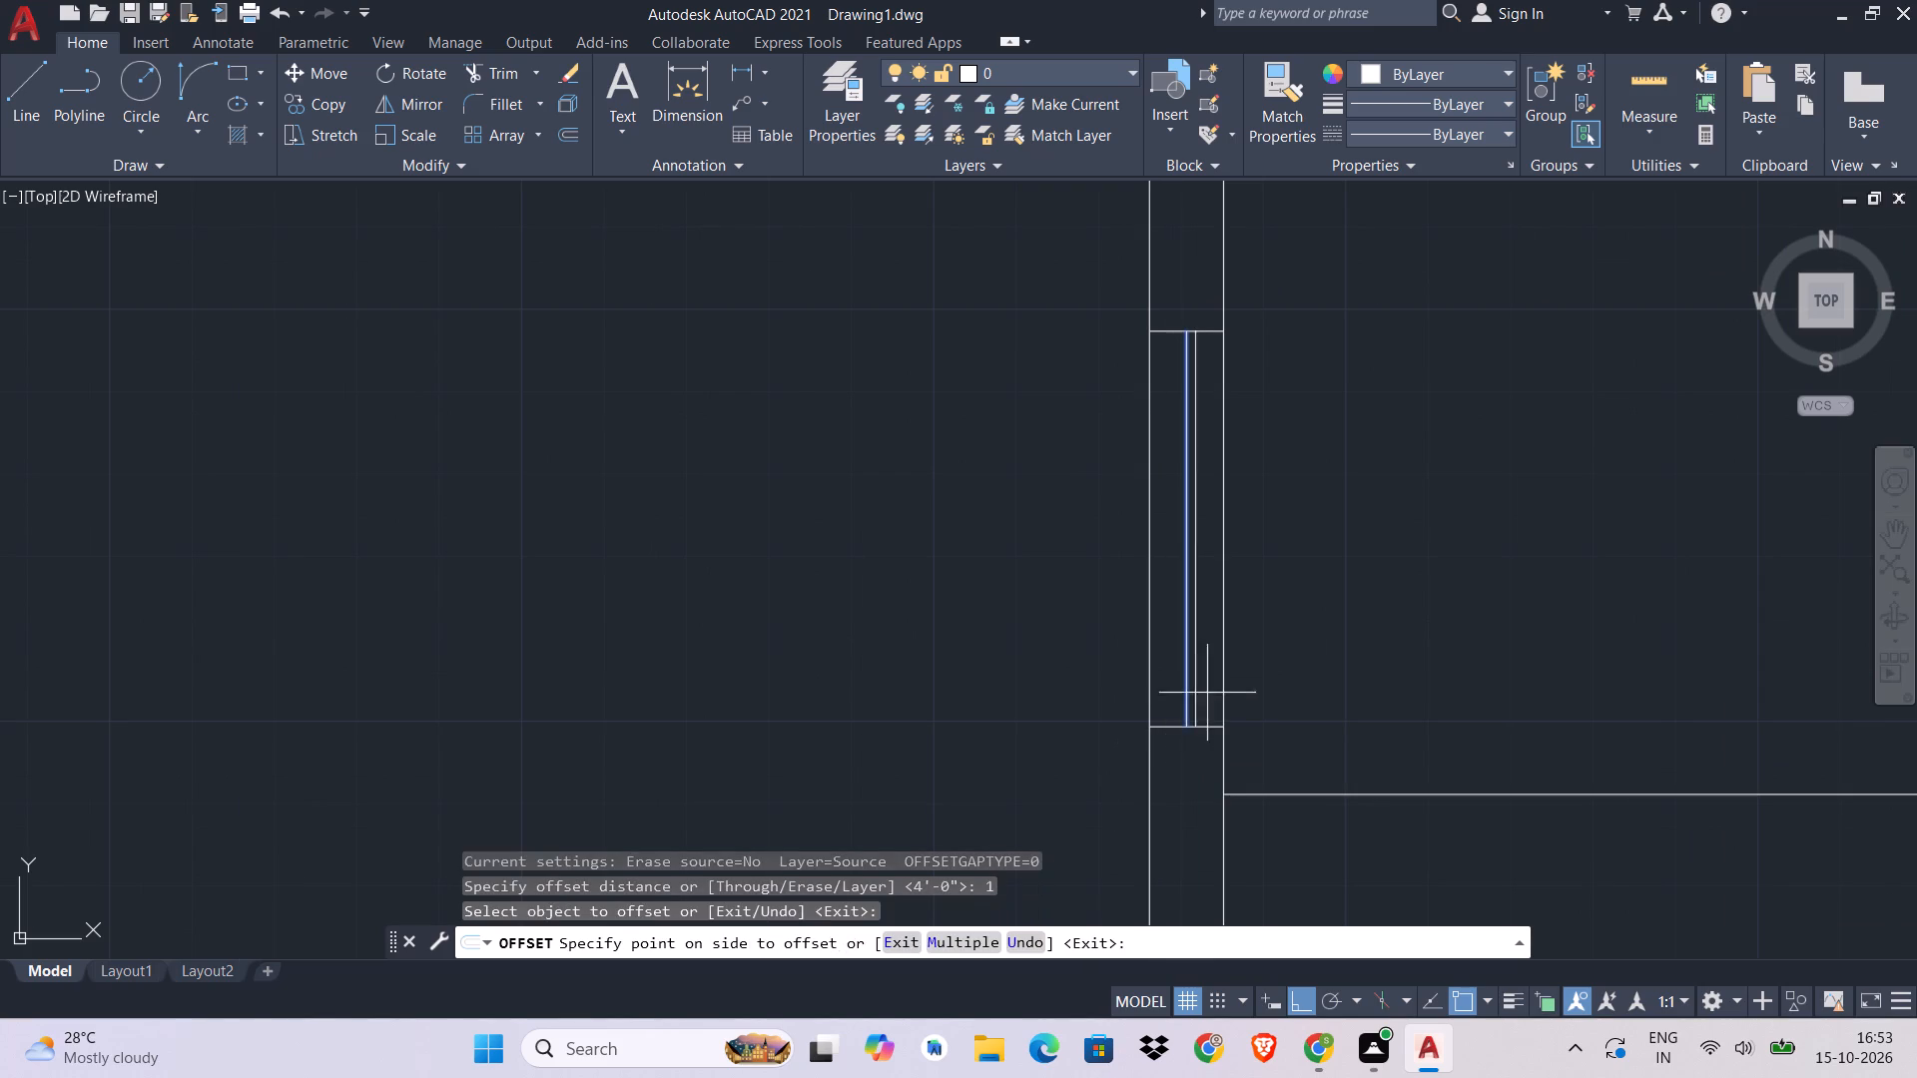
{"action": "scroll", "coordinate": [1185, 705], "scroll_direction": "up", "scroll_amount": 2}
{"action": "left_click", "coordinate": [1185, 705]}
{"action": "left_click", "coordinate": [1091, 743]}
{"action": "key", "text": "Escape"}
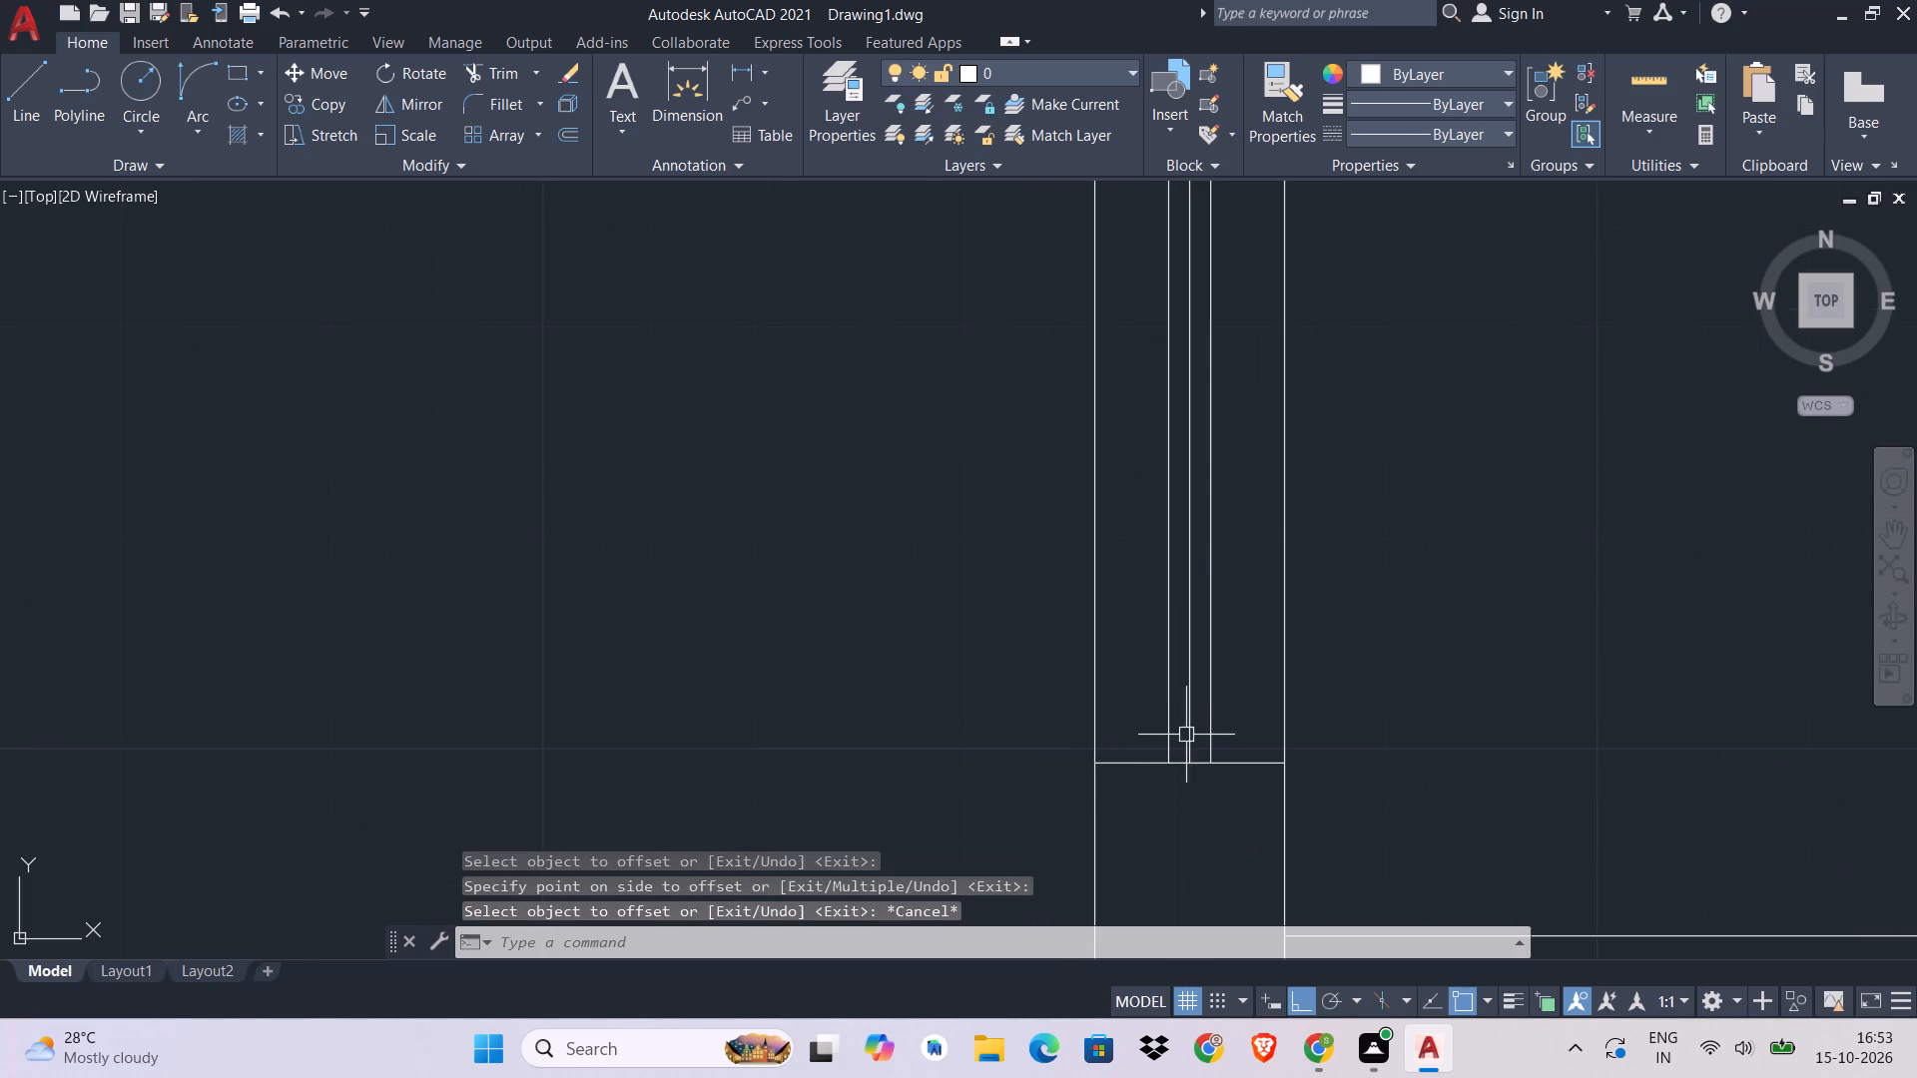
{"action": "left_click", "coordinate": [1186, 735]}
{"action": "key", "text": "Delete"}
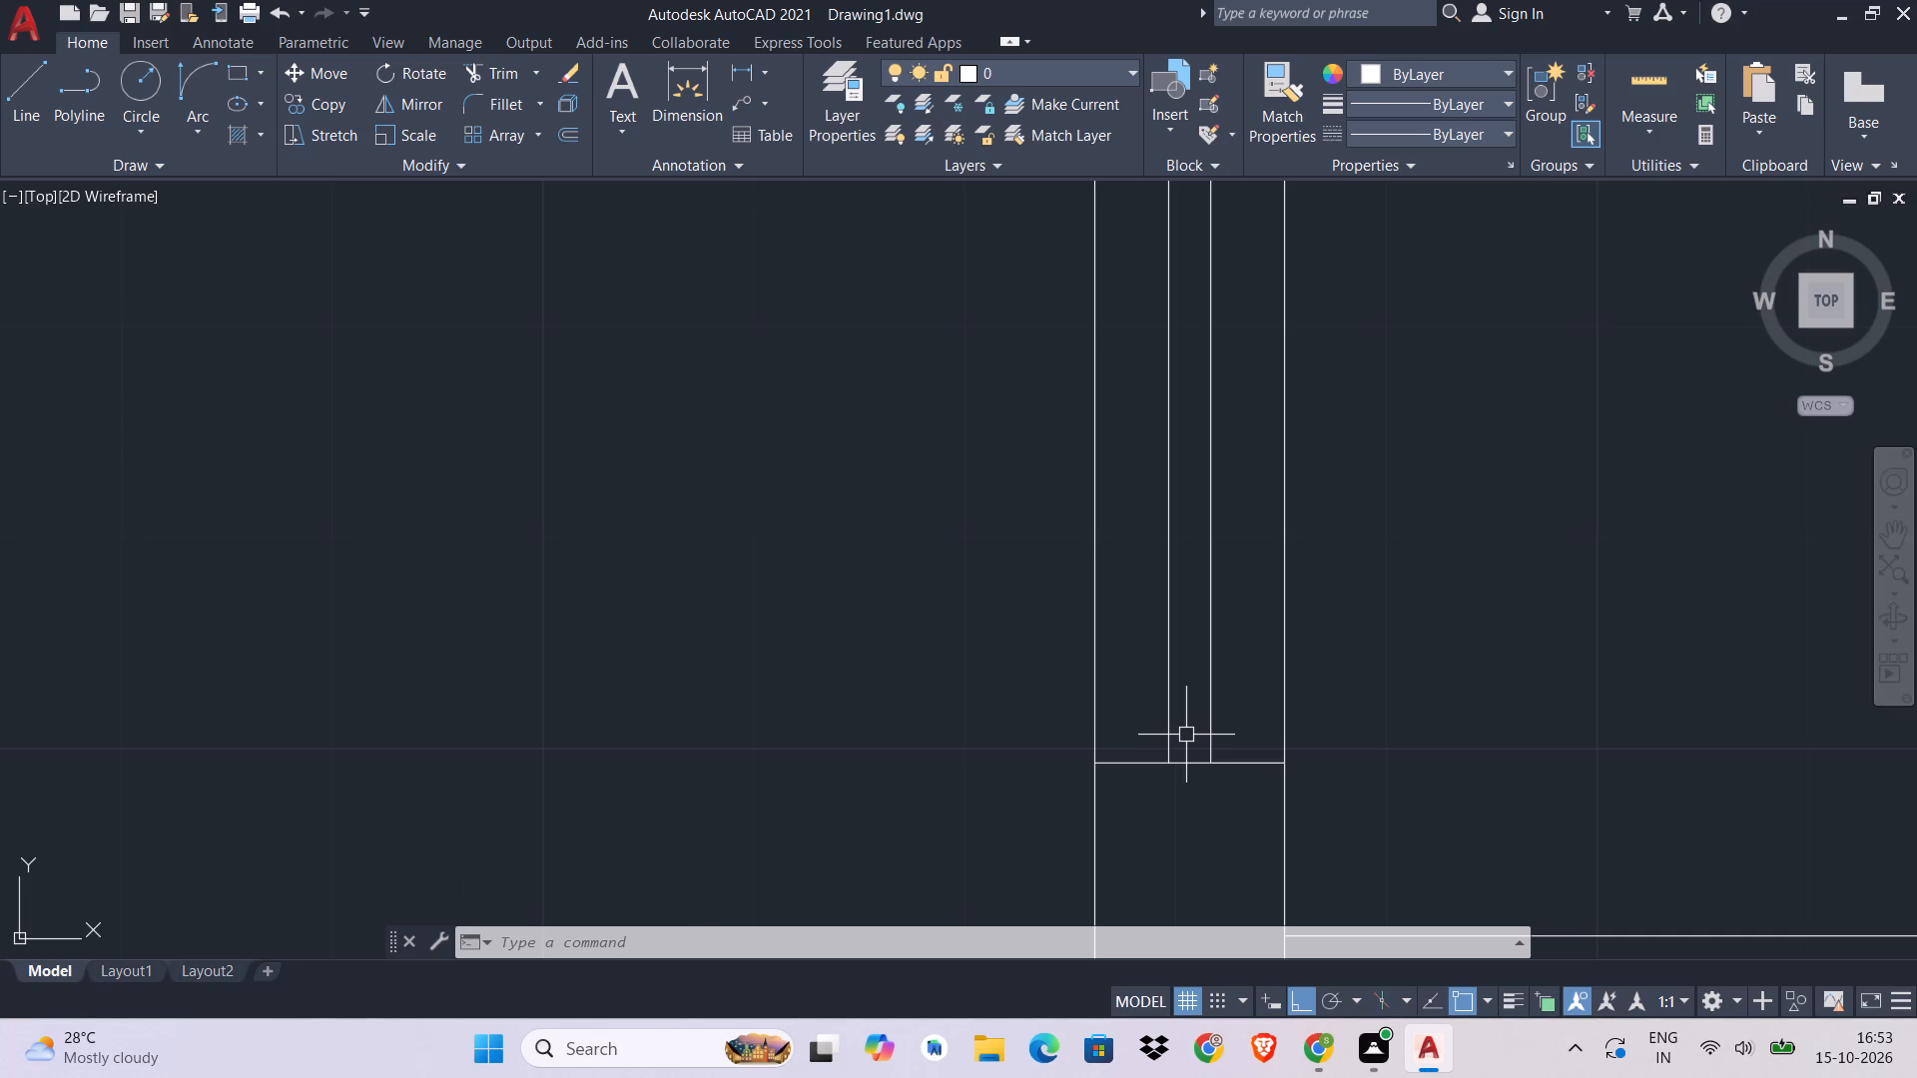
Draw a short vertical line across the wall south of the staircase, in line with the stair's easternmost edge.
{"action": "scroll", "coordinate": [1421, 462], "scroll_direction": "down", "scroll_amount": 2}
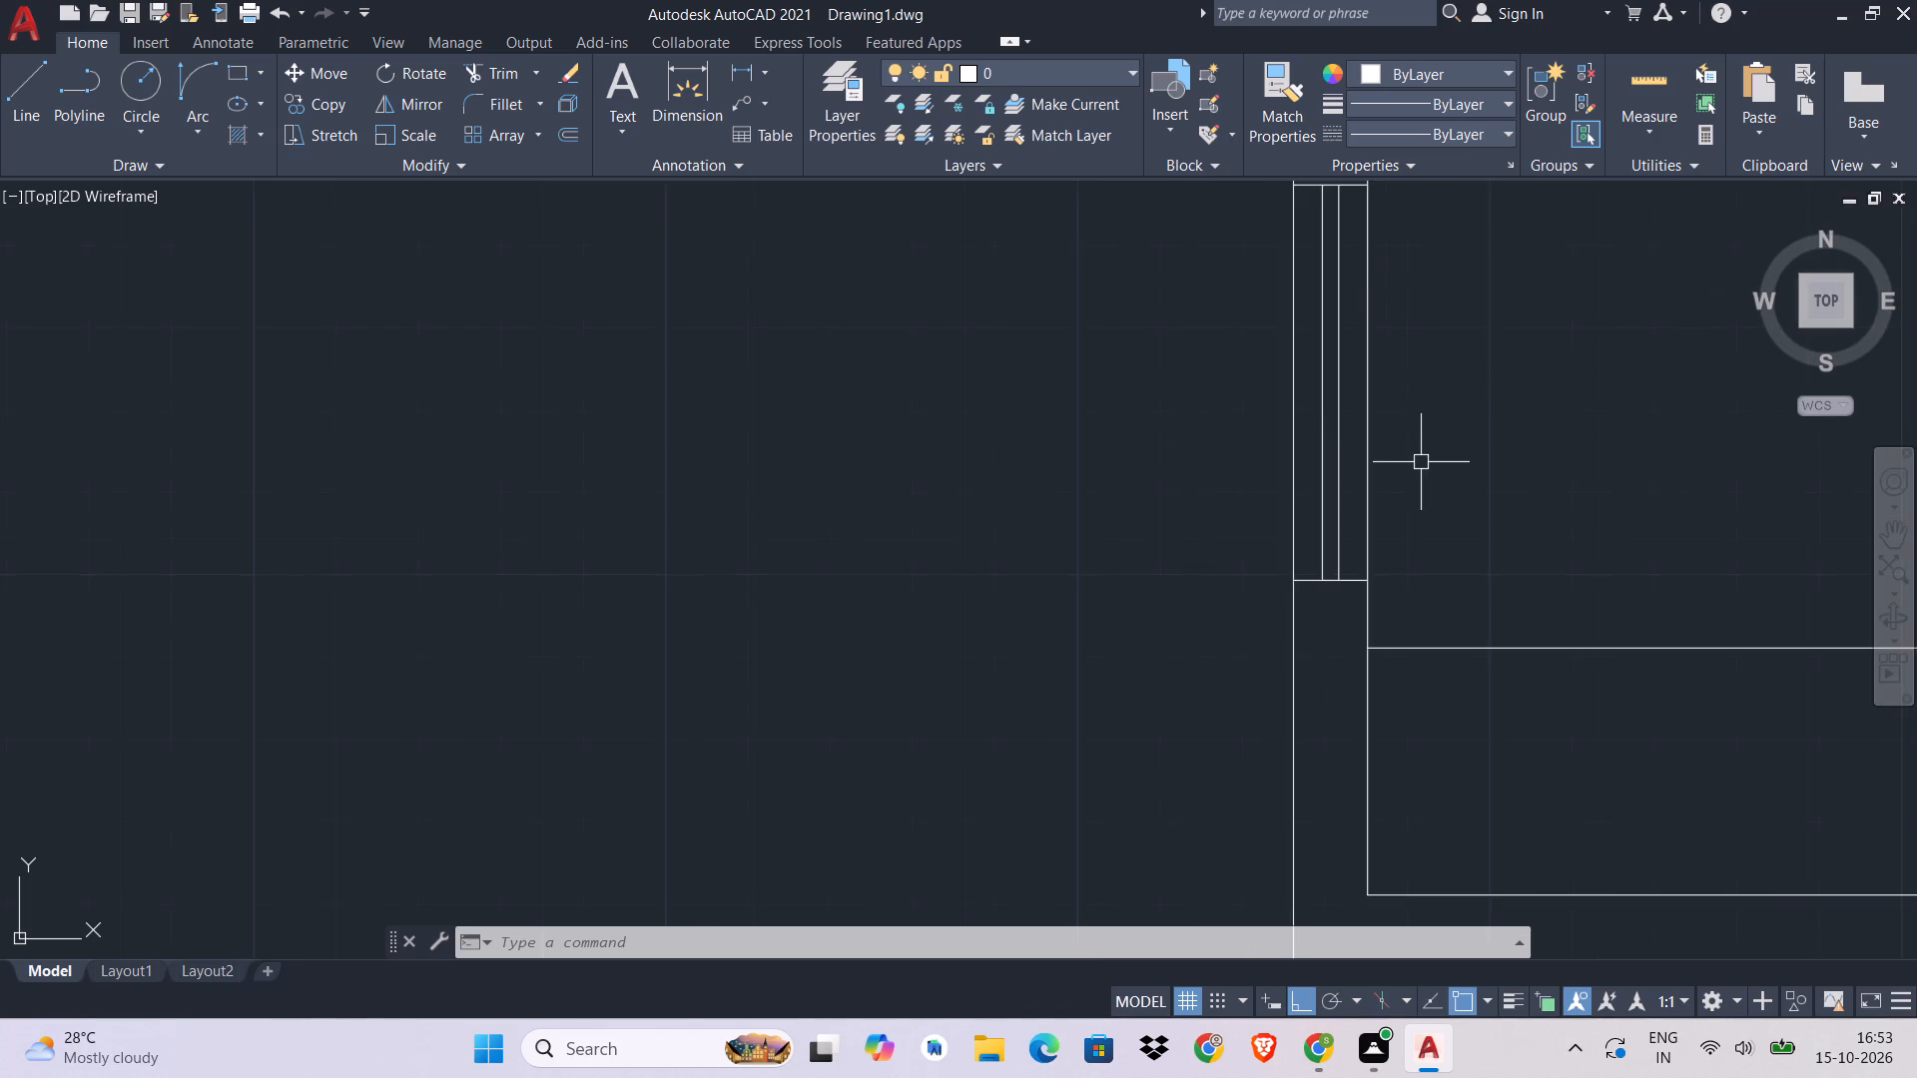
{"action": "scroll", "coordinate": [1421, 462], "scroll_direction": "down", "scroll_amount": 3}
{"action": "middle_click_drag", "start_coordinate": [1440, 497], "coordinate": [1192, 505]}
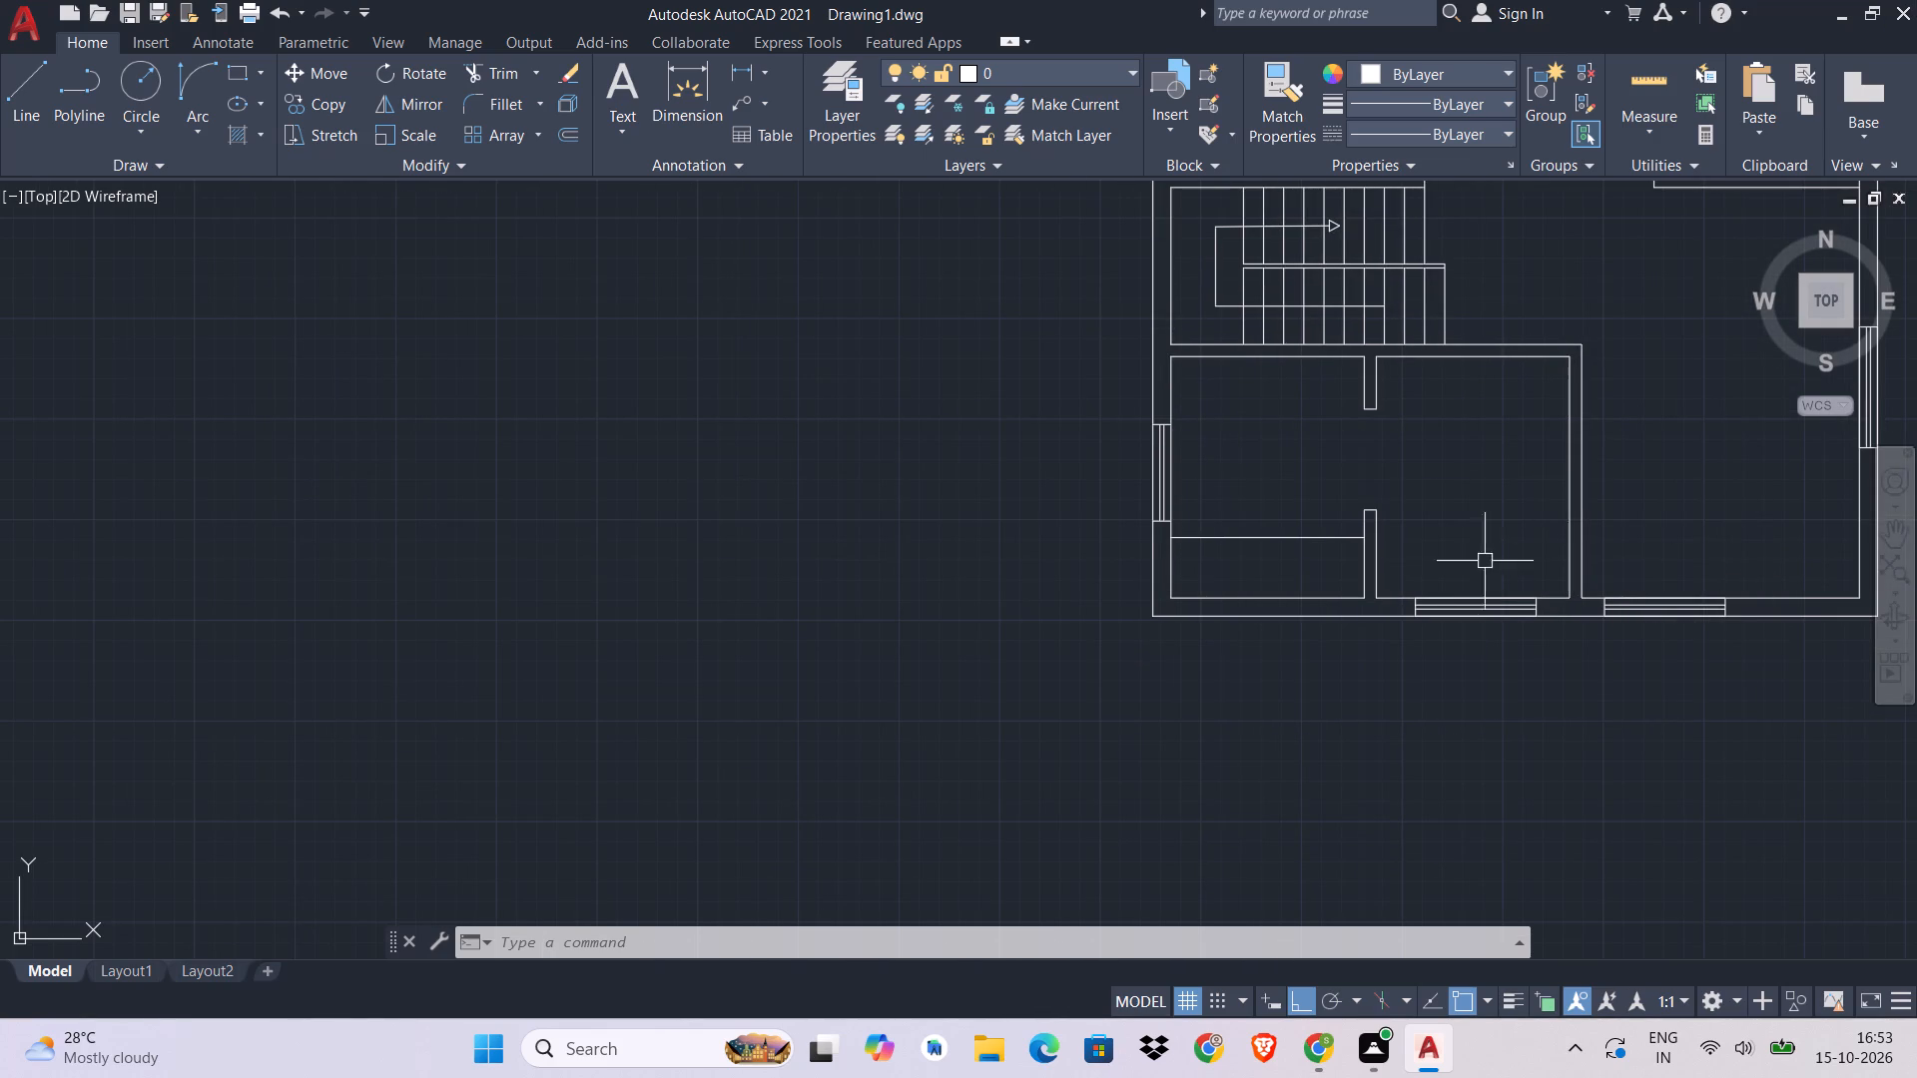
{"action": "middle_click_drag", "start_coordinate": [1517, 656], "coordinate": [1227, 622]}
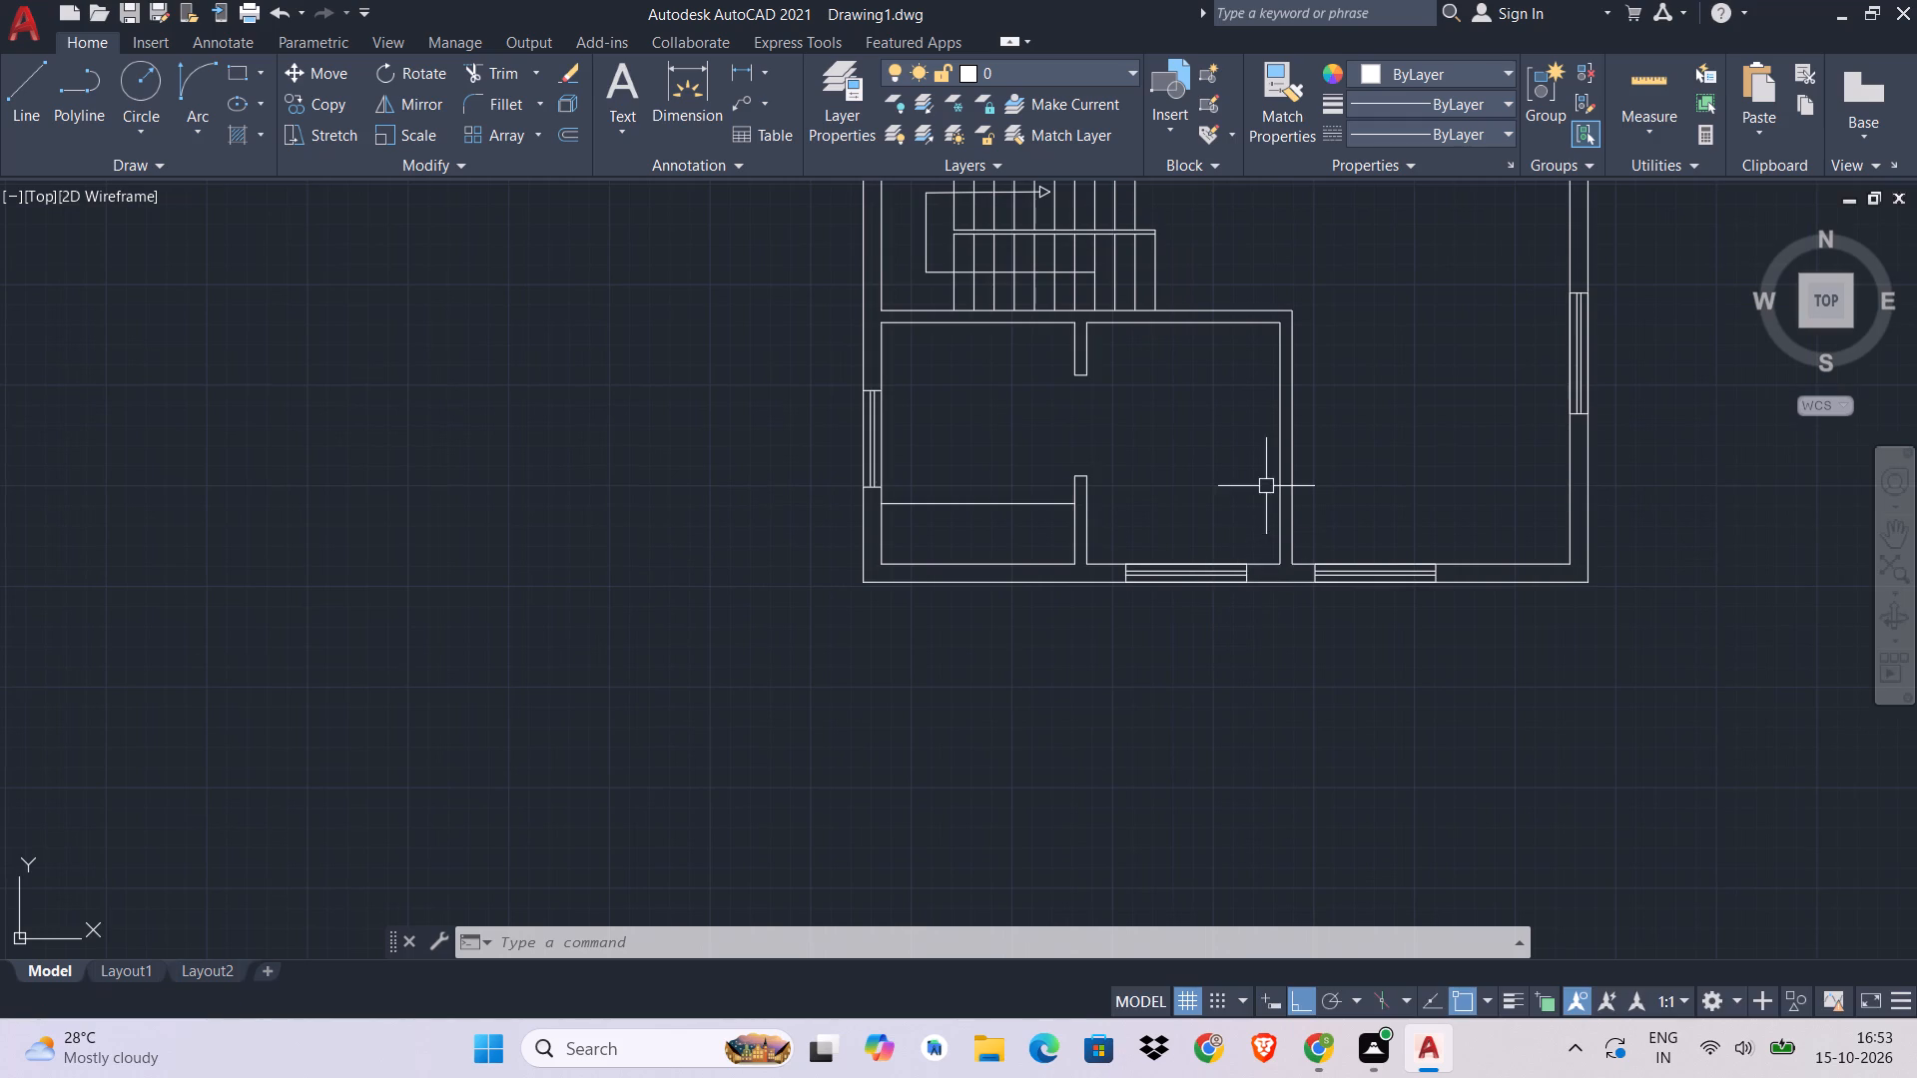
{"action": "middle_click_drag", "start_coordinate": [1265, 490], "coordinate": [1248, 565]}
{"action": "scroll", "coordinate": [1148, 413], "scroll_direction": "up", "scroll_amount": 3}
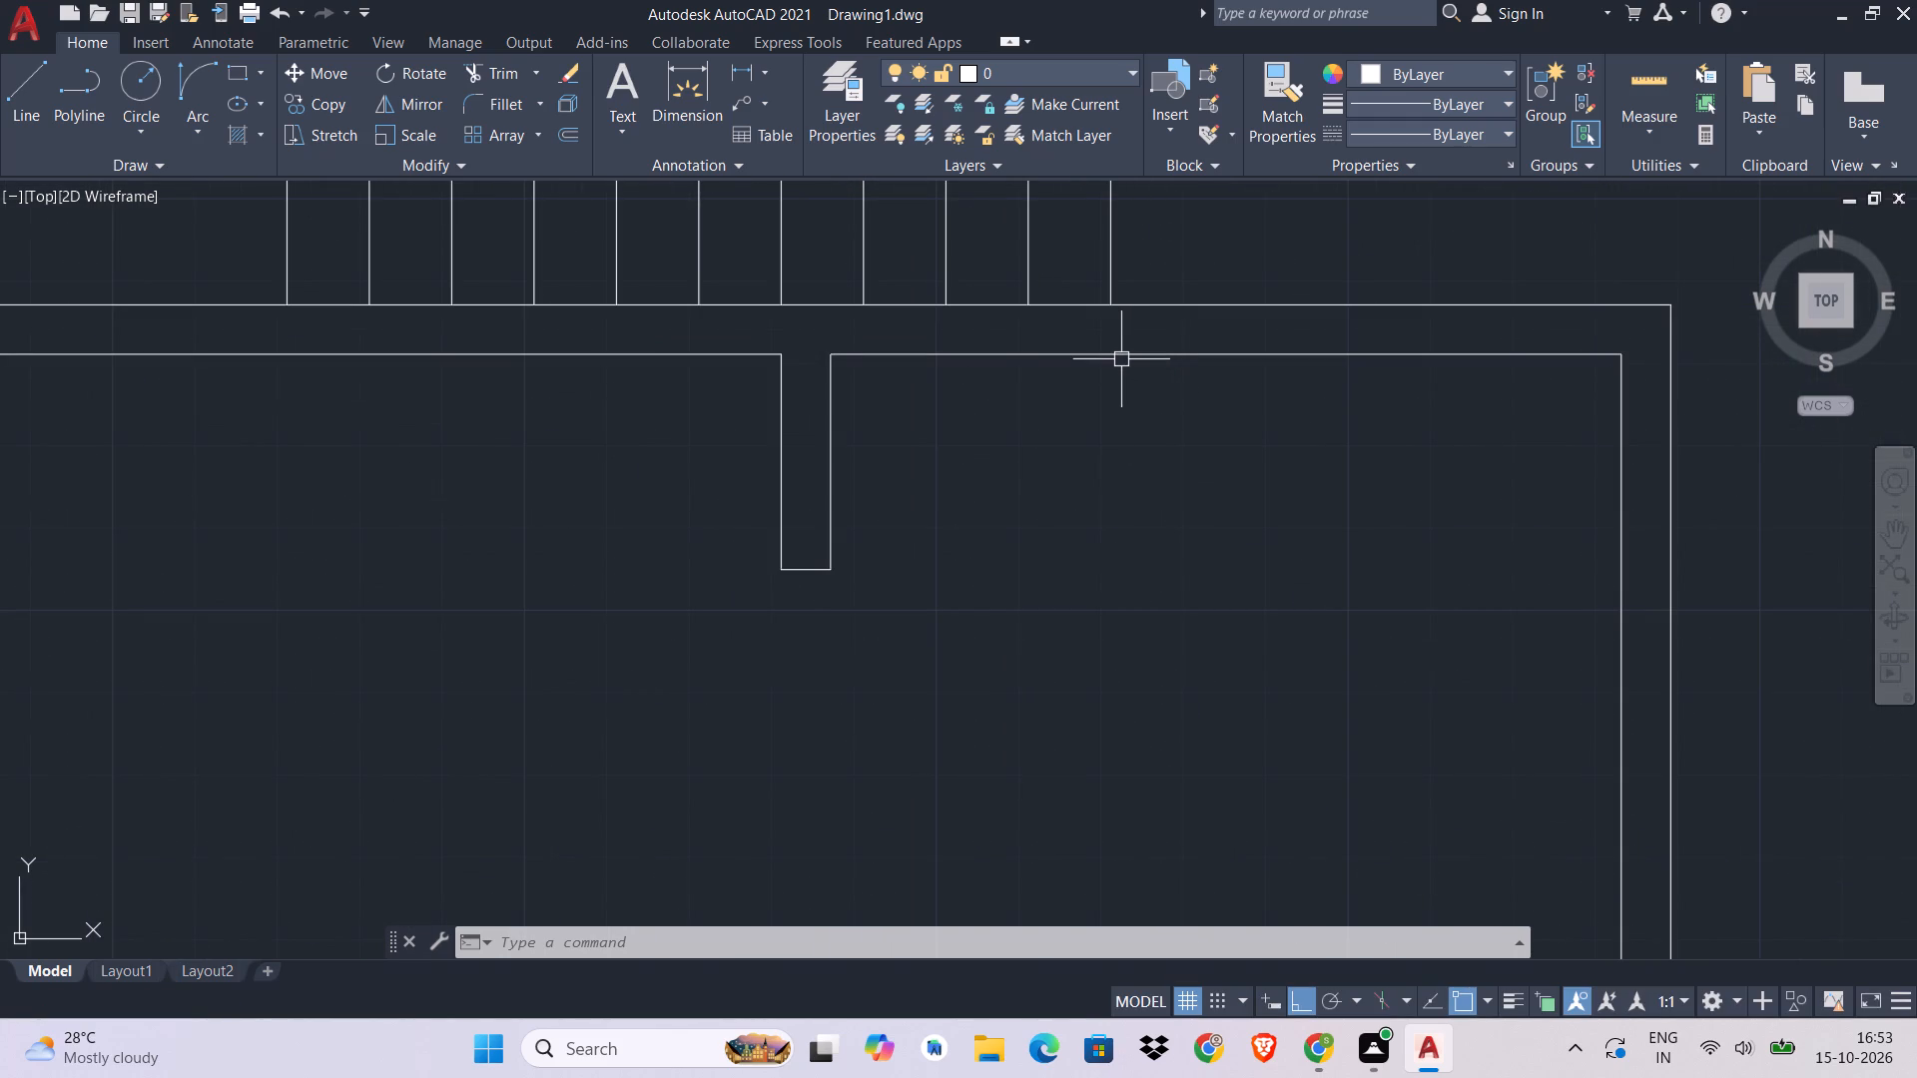
{"action": "type", "text": "L"}
{"action": "key", "text": "space"}
{"action": "left_click", "coordinate": [1112, 300]}
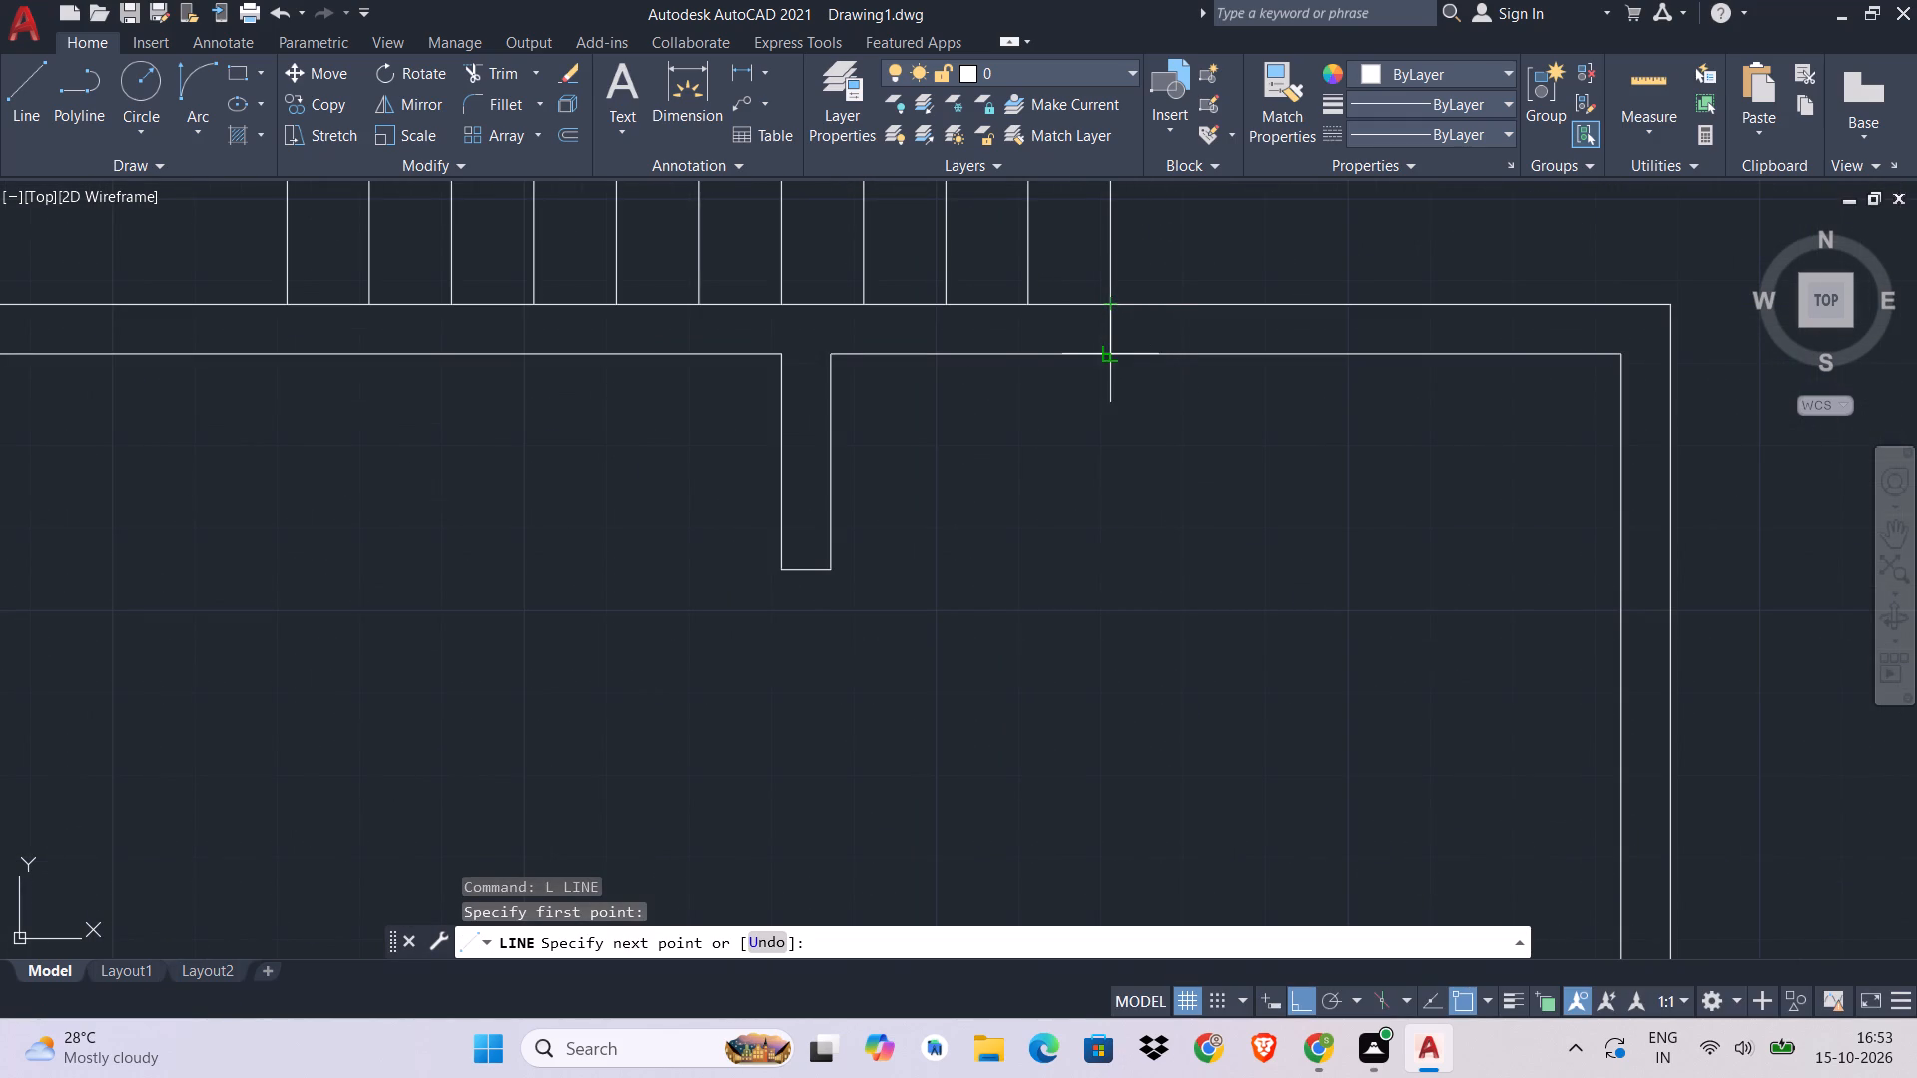
{"action": "left_click", "coordinate": [1112, 356]}
{"action": "key", "text": "Escape"}
{"action": "key", "text": "space"}
{"action": "key", "text": "Escape"}
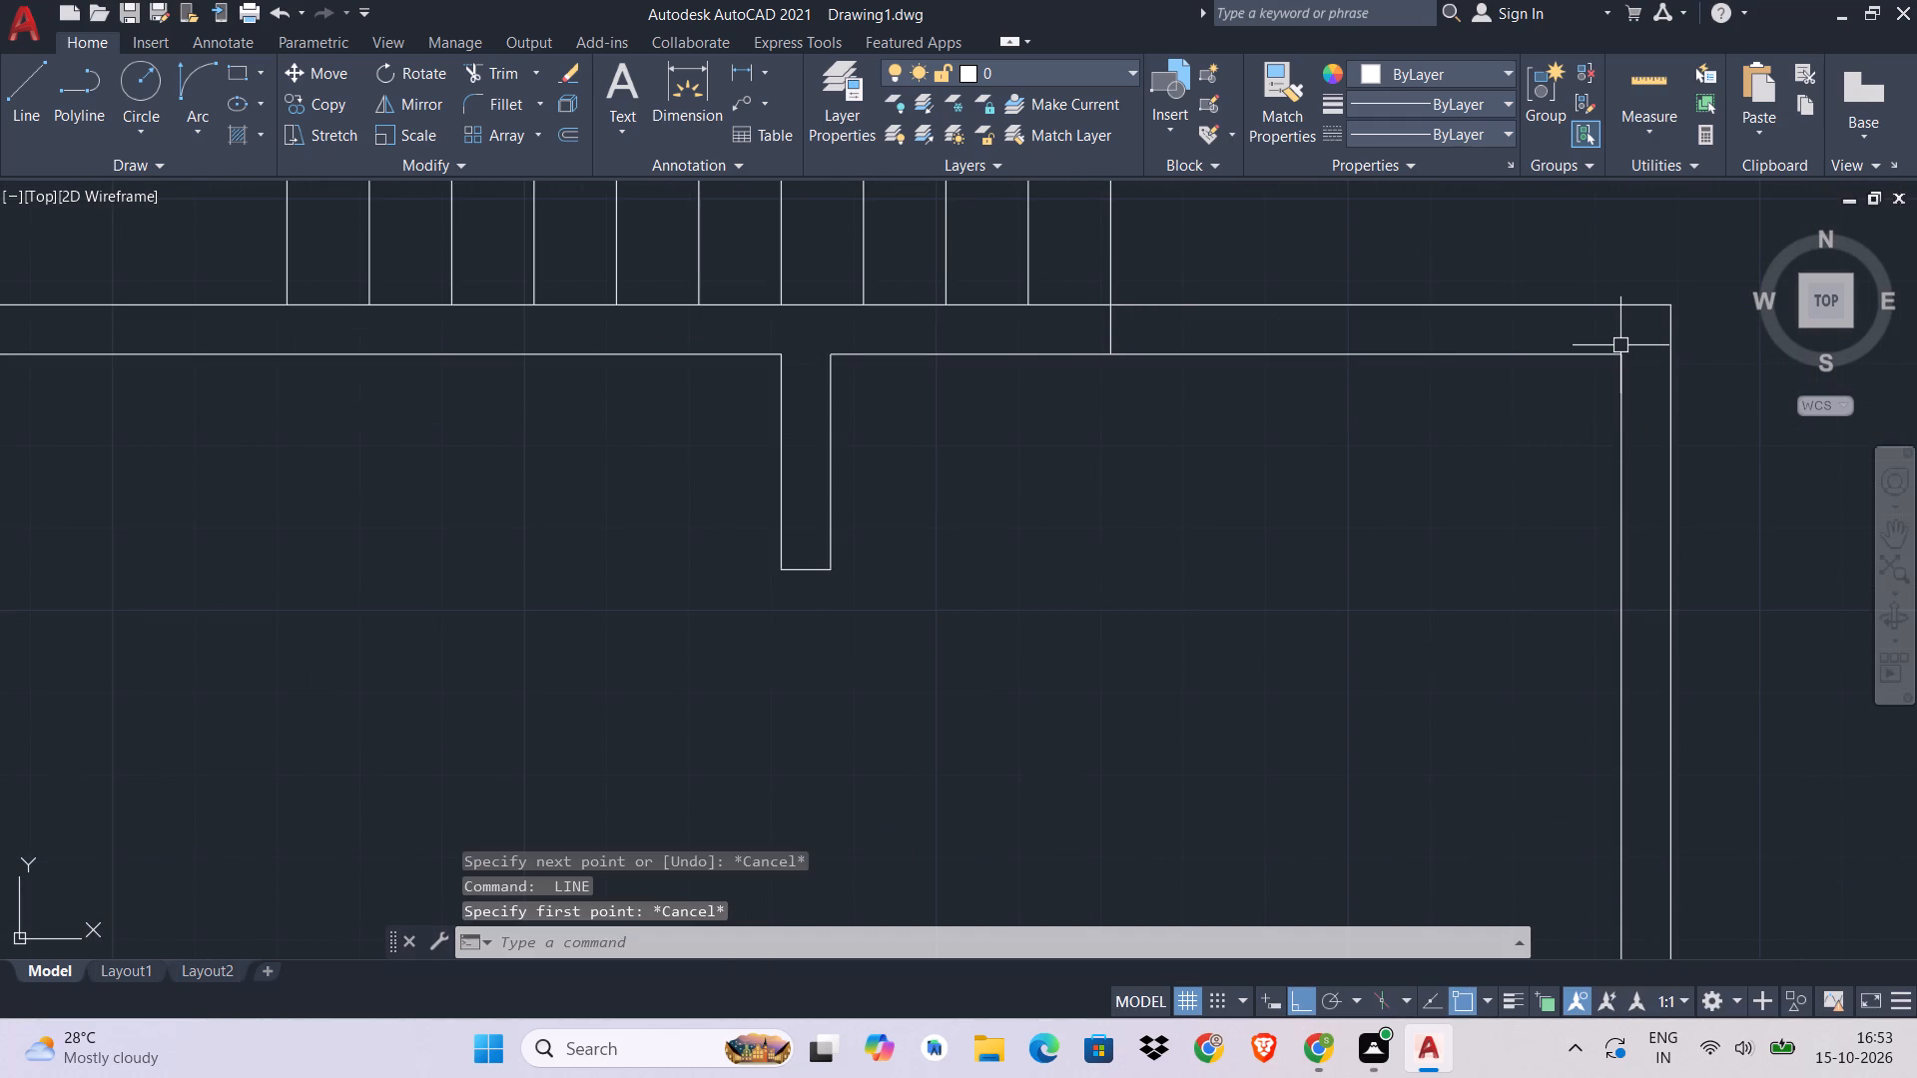
Extend the west face line of the partition beside the southeast room north to the upper wall line.
{"action": "type", "text": "EX"}
{"action": "key", "text": "space"}
{"action": "left_click", "coordinate": [1619, 362]}
{"action": "key", "text": "Escape"}
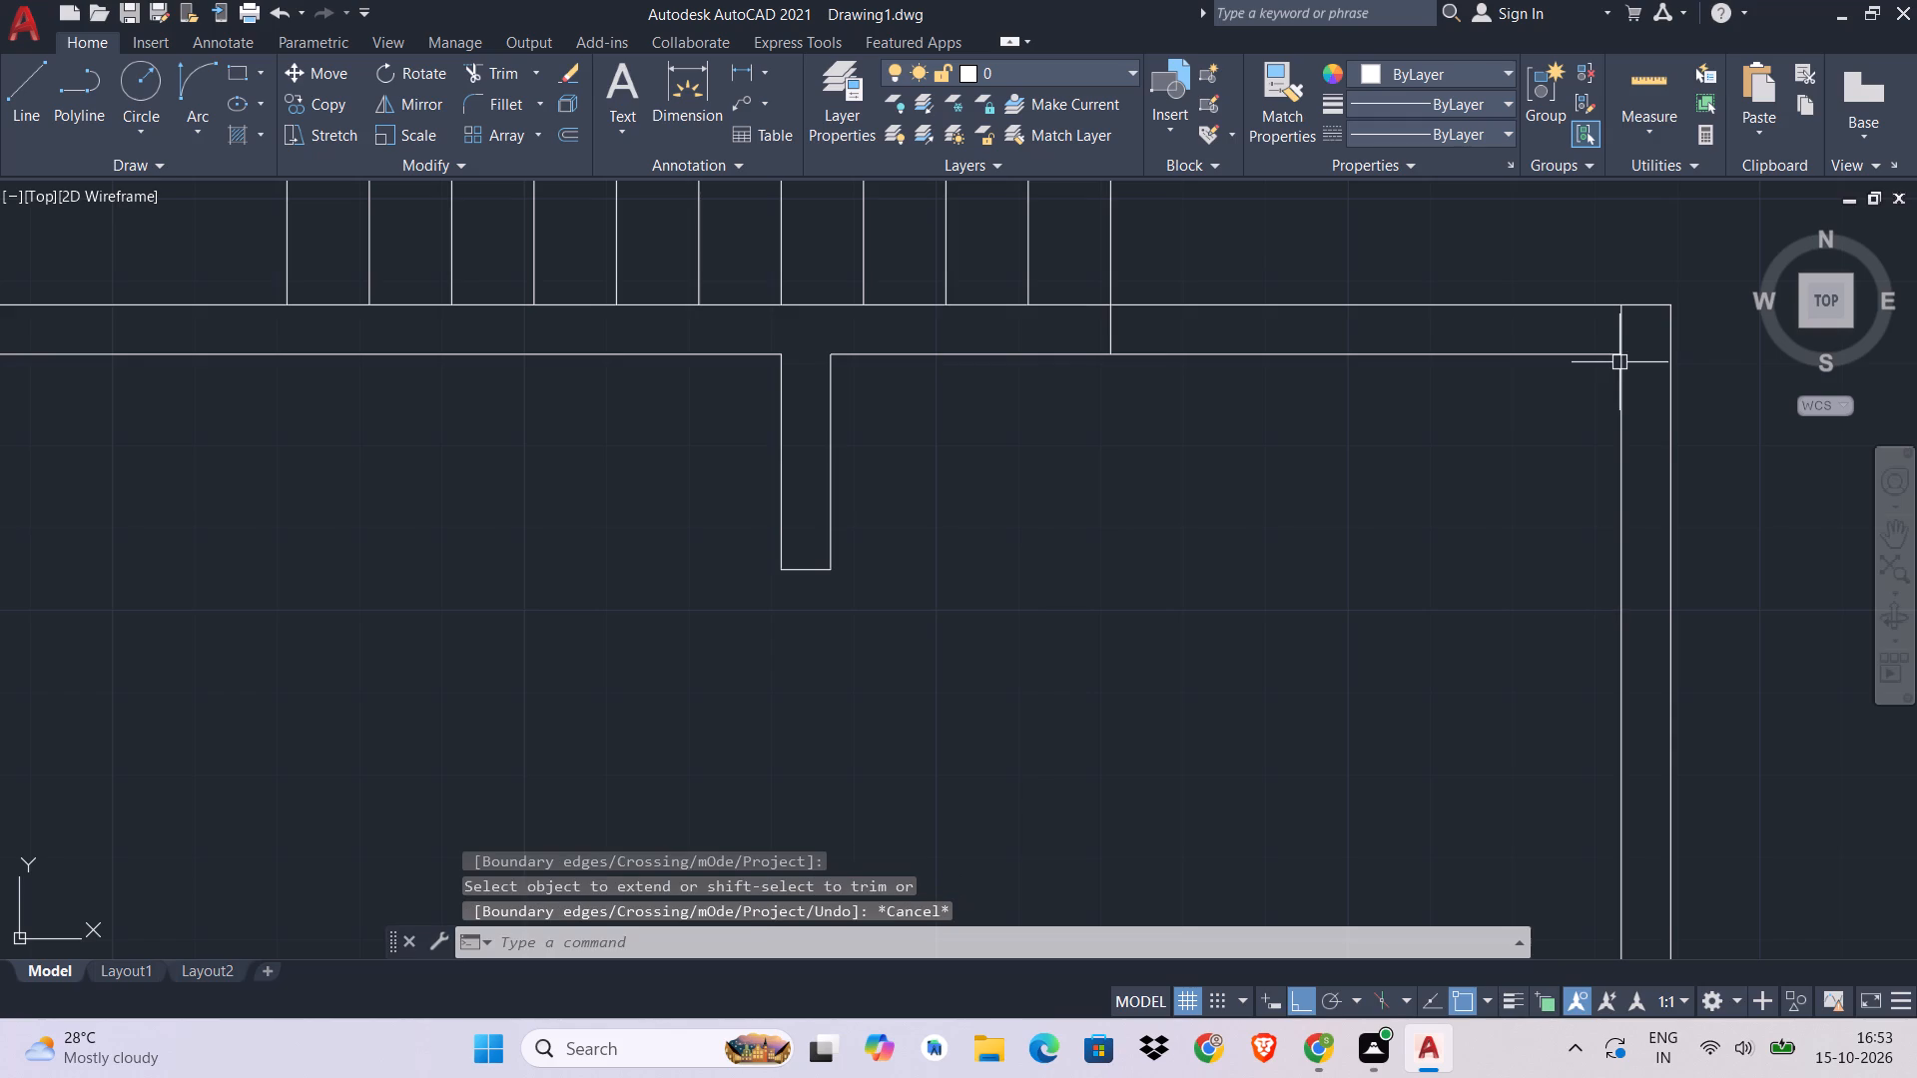
Trim away the wall lines between the staircase's east end and the partition beside the southeast room.
{"action": "type", "text": "TR"}
{"action": "key", "text": "space"}
{"action": "left_click", "coordinate": [1553, 272]}
{"action": "left_click", "coordinate": [1406, 518]}
{"action": "scroll", "coordinate": [1406, 518], "scroll_direction": "down", "scroll_amount": 4}
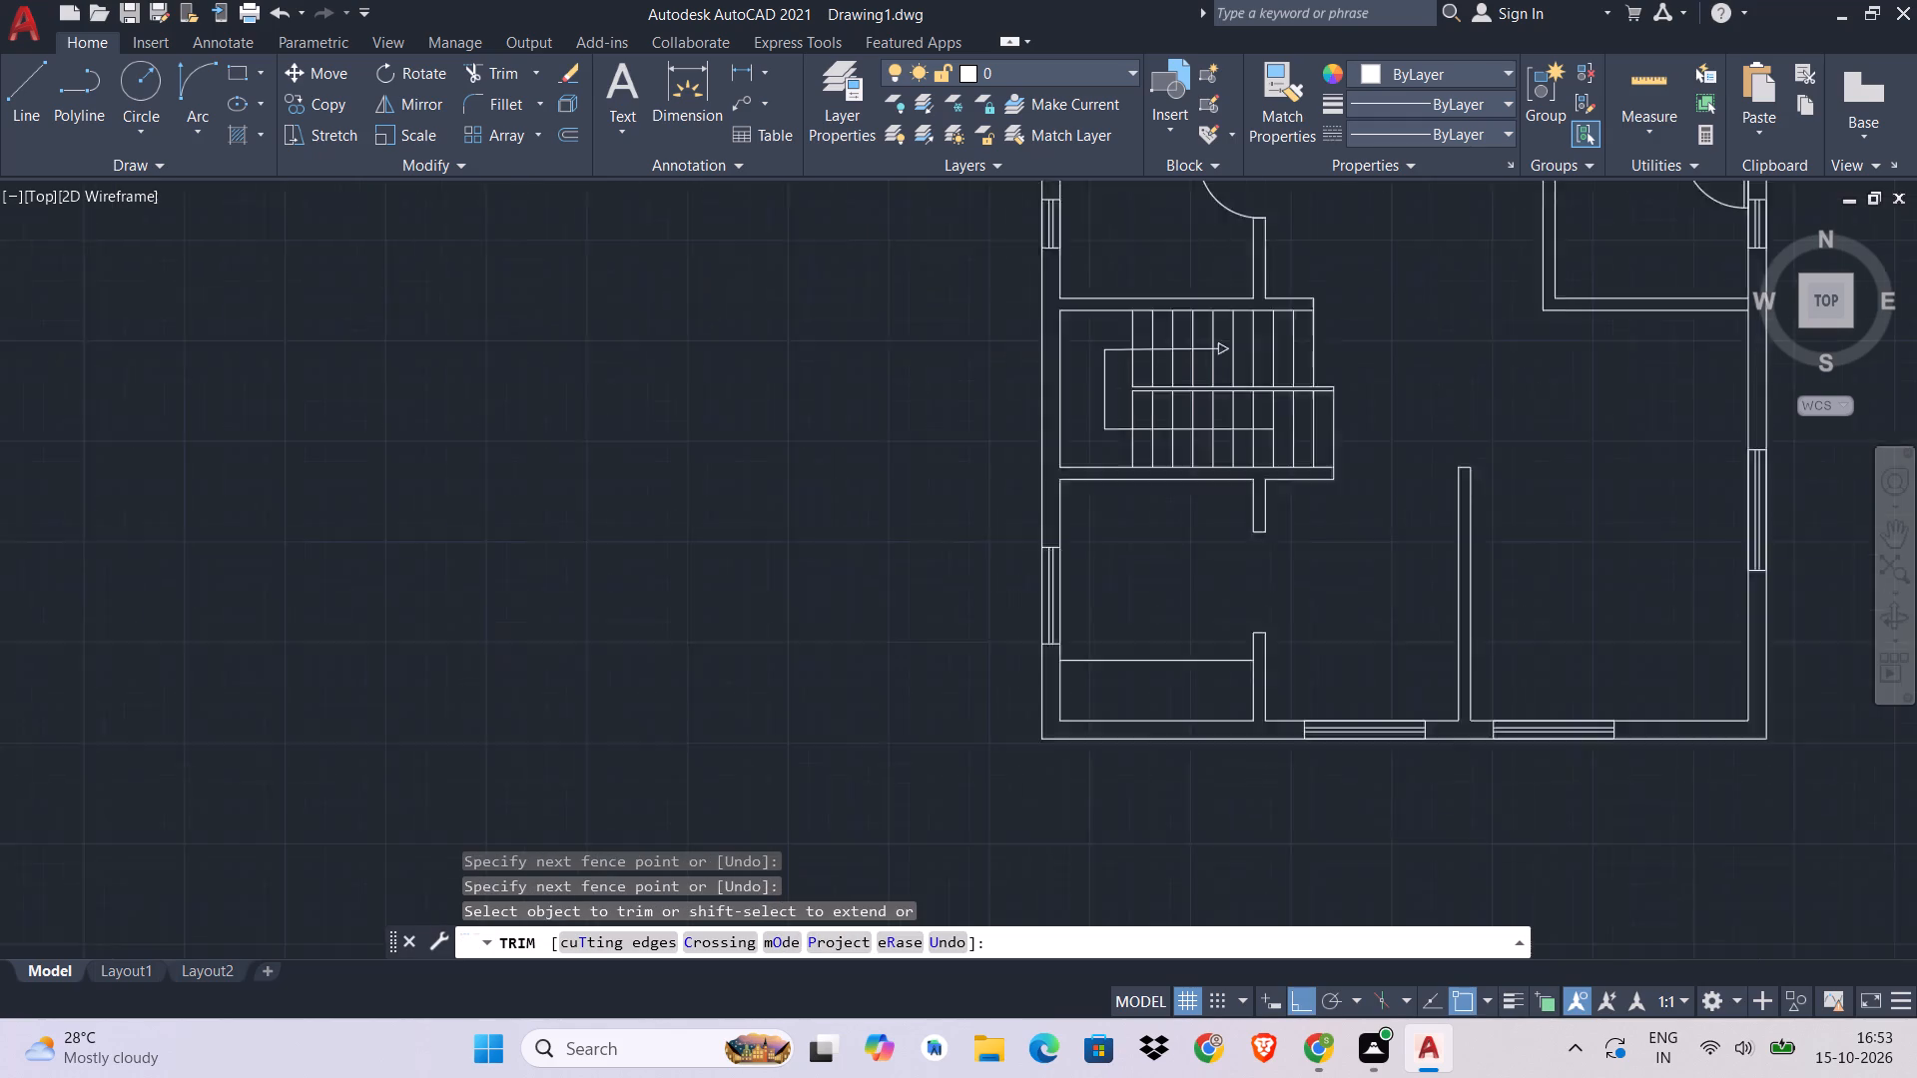
{"action": "middle_click_drag", "start_coordinate": [1406, 518], "coordinate": [1234, 453]}
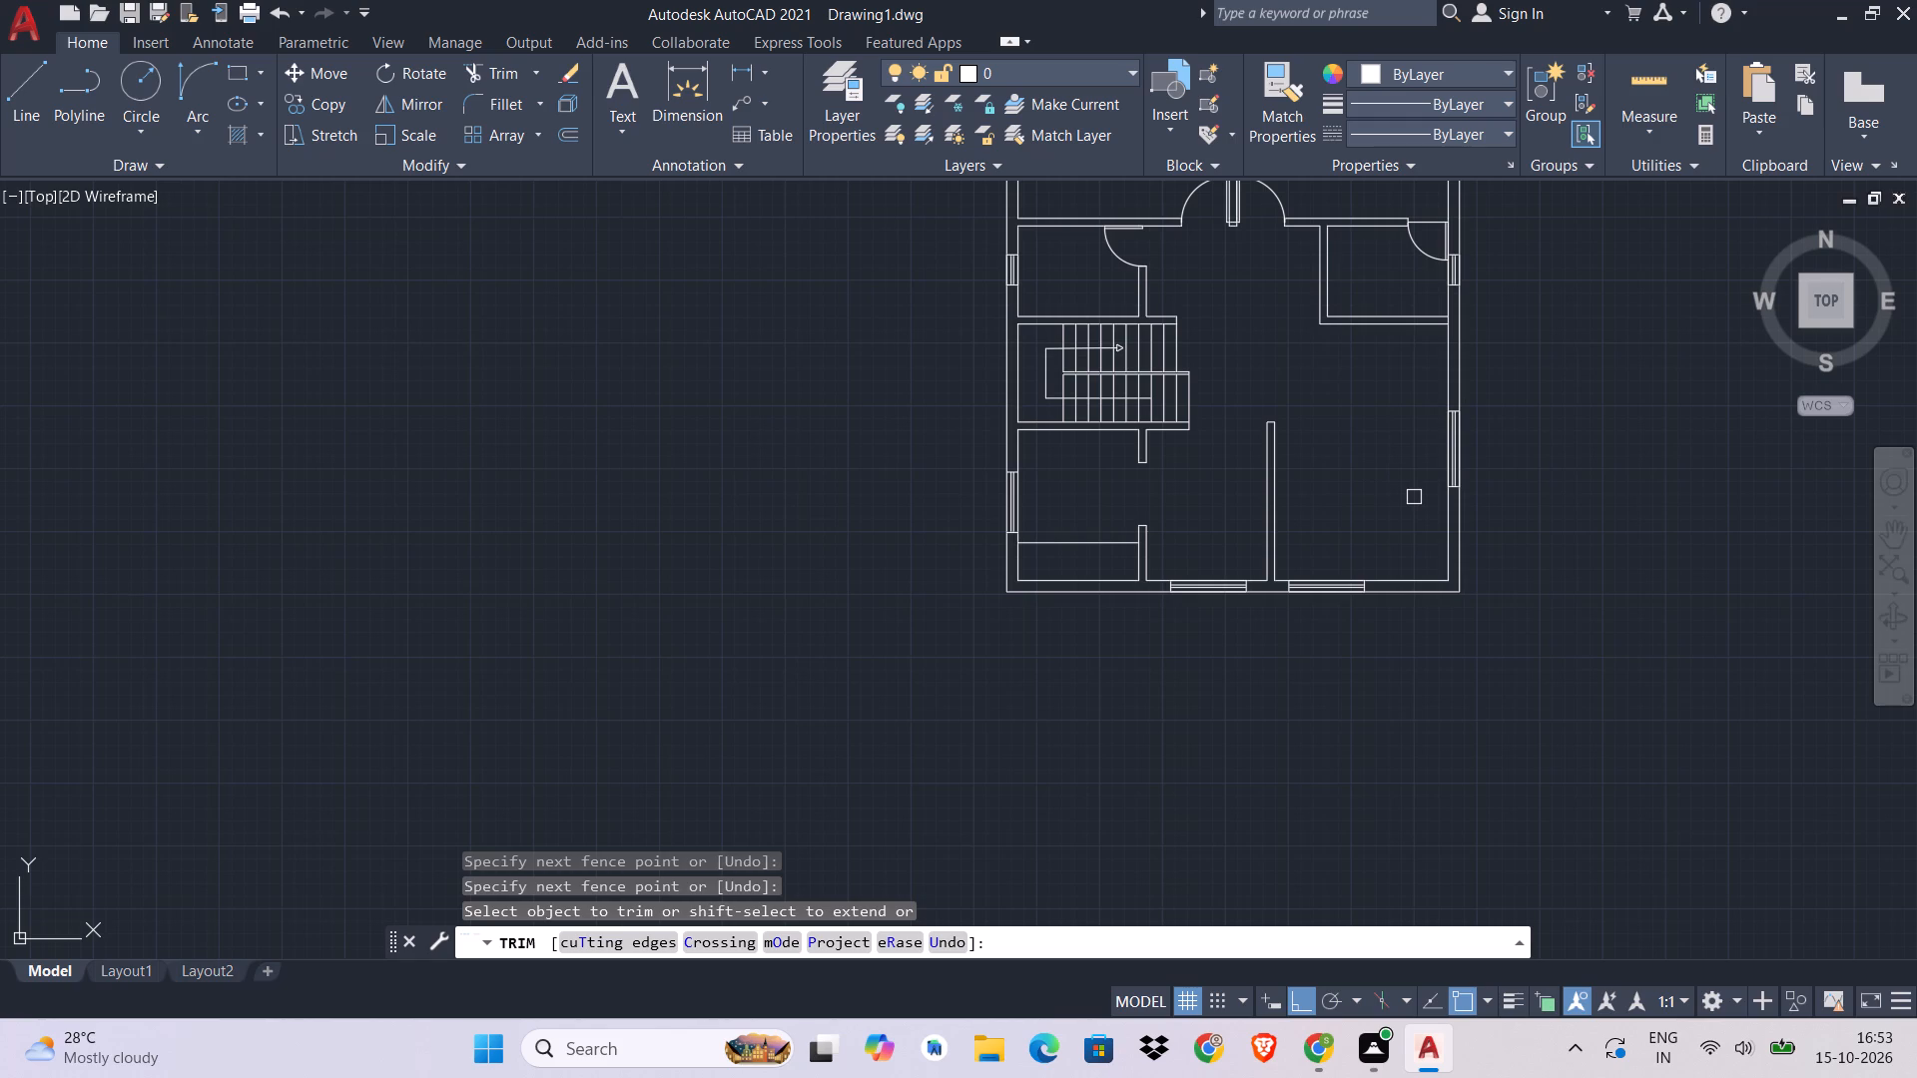
{"action": "scroll", "coordinate": [1423, 567], "scroll_direction": "up", "scroll_amount": 1}
{"action": "scroll", "coordinate": [1425, 575], "scroll_direction": "down", "scroll_amount": 1}
{"action": "scroll", "coordinate": [1434, 604], "scroll_direction": "up", "scroll_amount": 2}
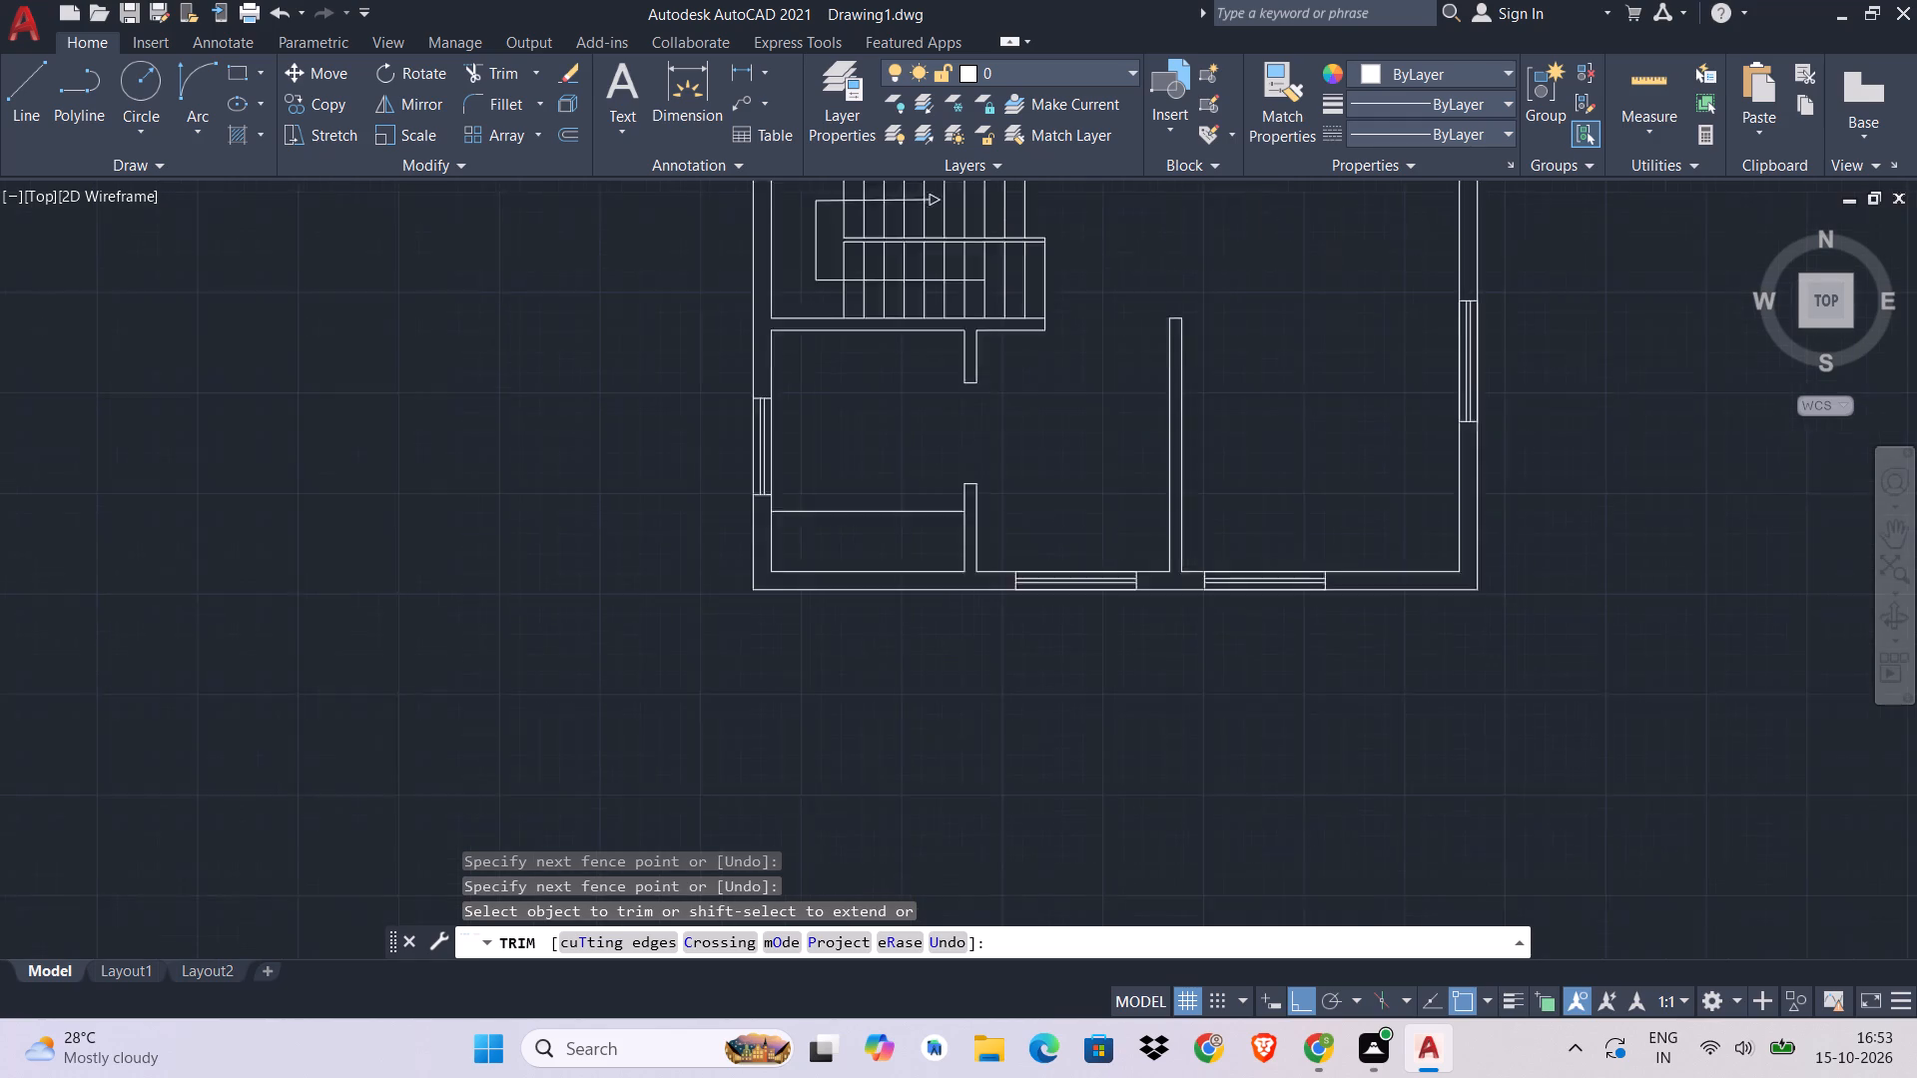
{"action": "key", "text": "Escape"}
{"action": "key", "text": "Escape"}
{"action": "key", "text": "Escape"}
Draw a short vertical line across the south exterior wall from the southeast room's inner southeast corner.
{"action": "type", "text": "L"}
{"action": "key", "text": "space"}
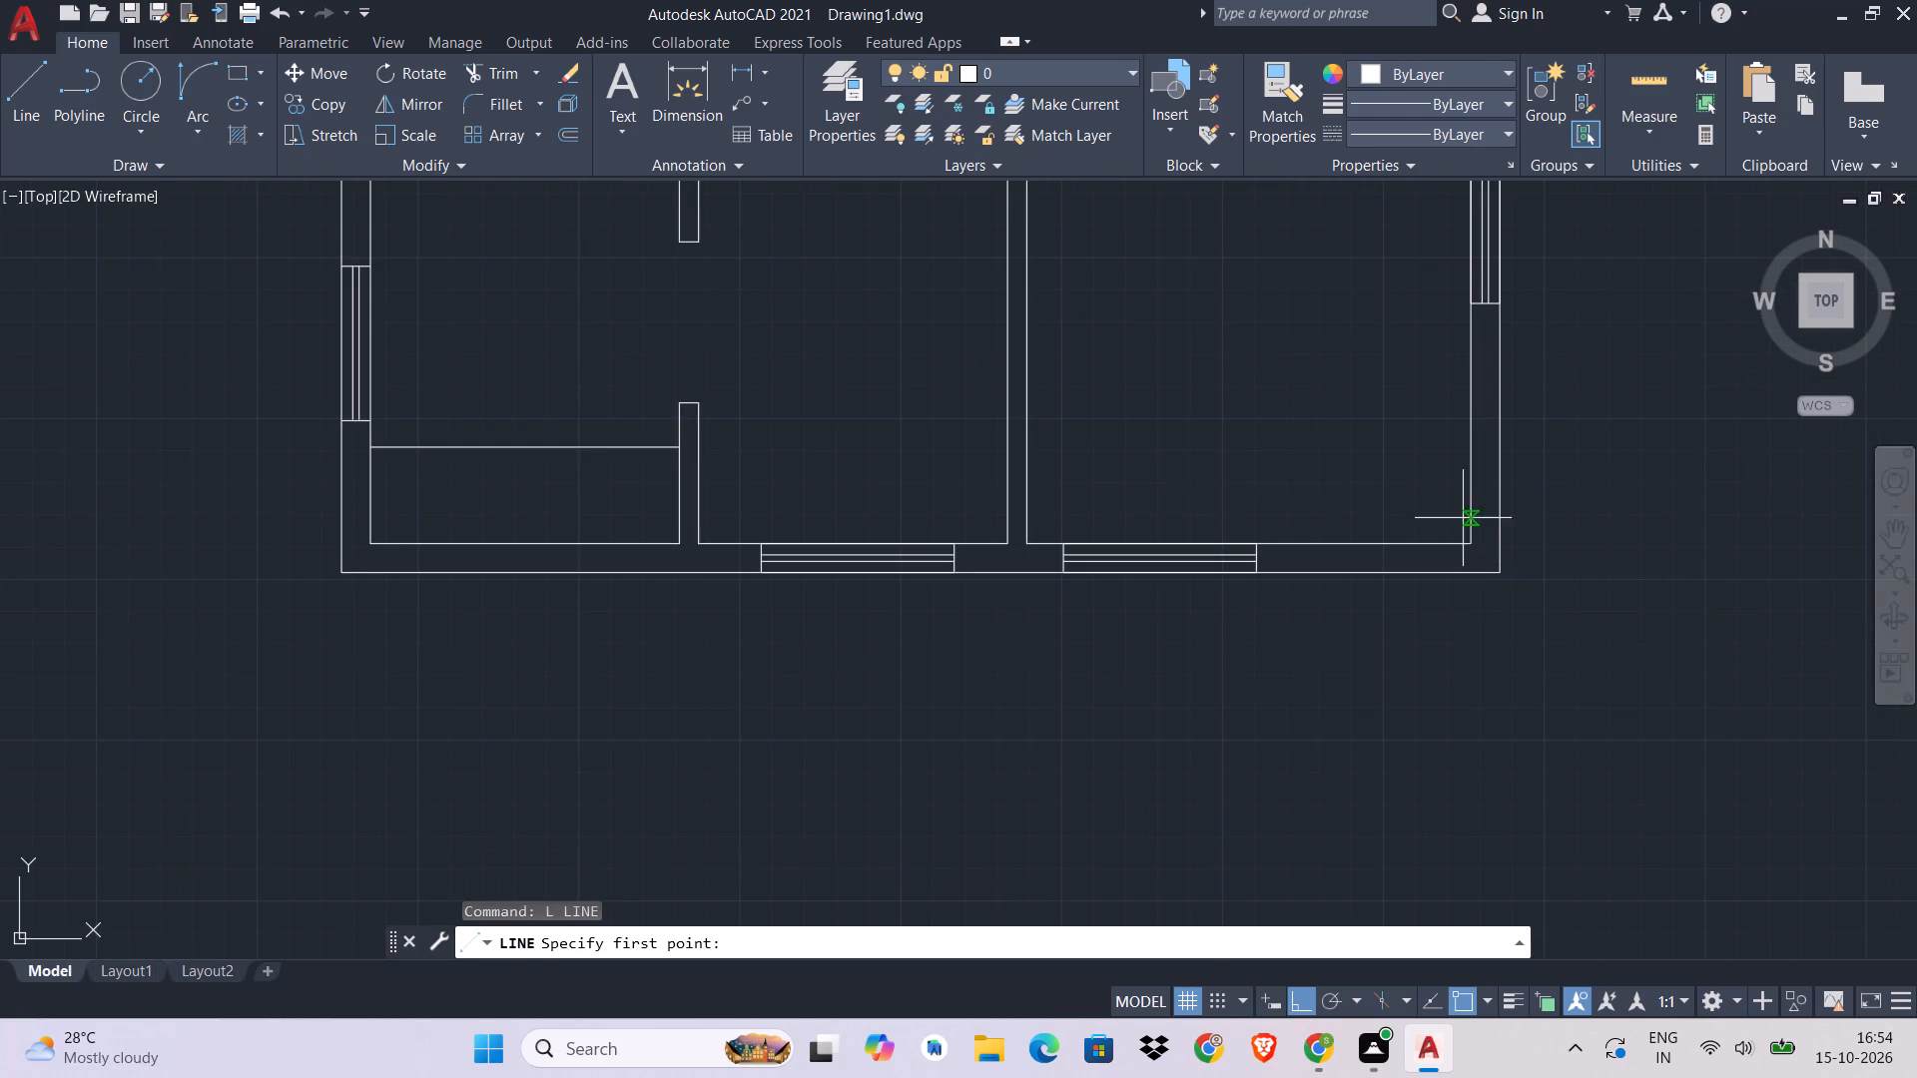
{"action": "left_click", "coordinate": [1474, 539]}
{"action": "left_click", "coordinate": [1474, 581]}
{"action": "key", "text": "Escape"}
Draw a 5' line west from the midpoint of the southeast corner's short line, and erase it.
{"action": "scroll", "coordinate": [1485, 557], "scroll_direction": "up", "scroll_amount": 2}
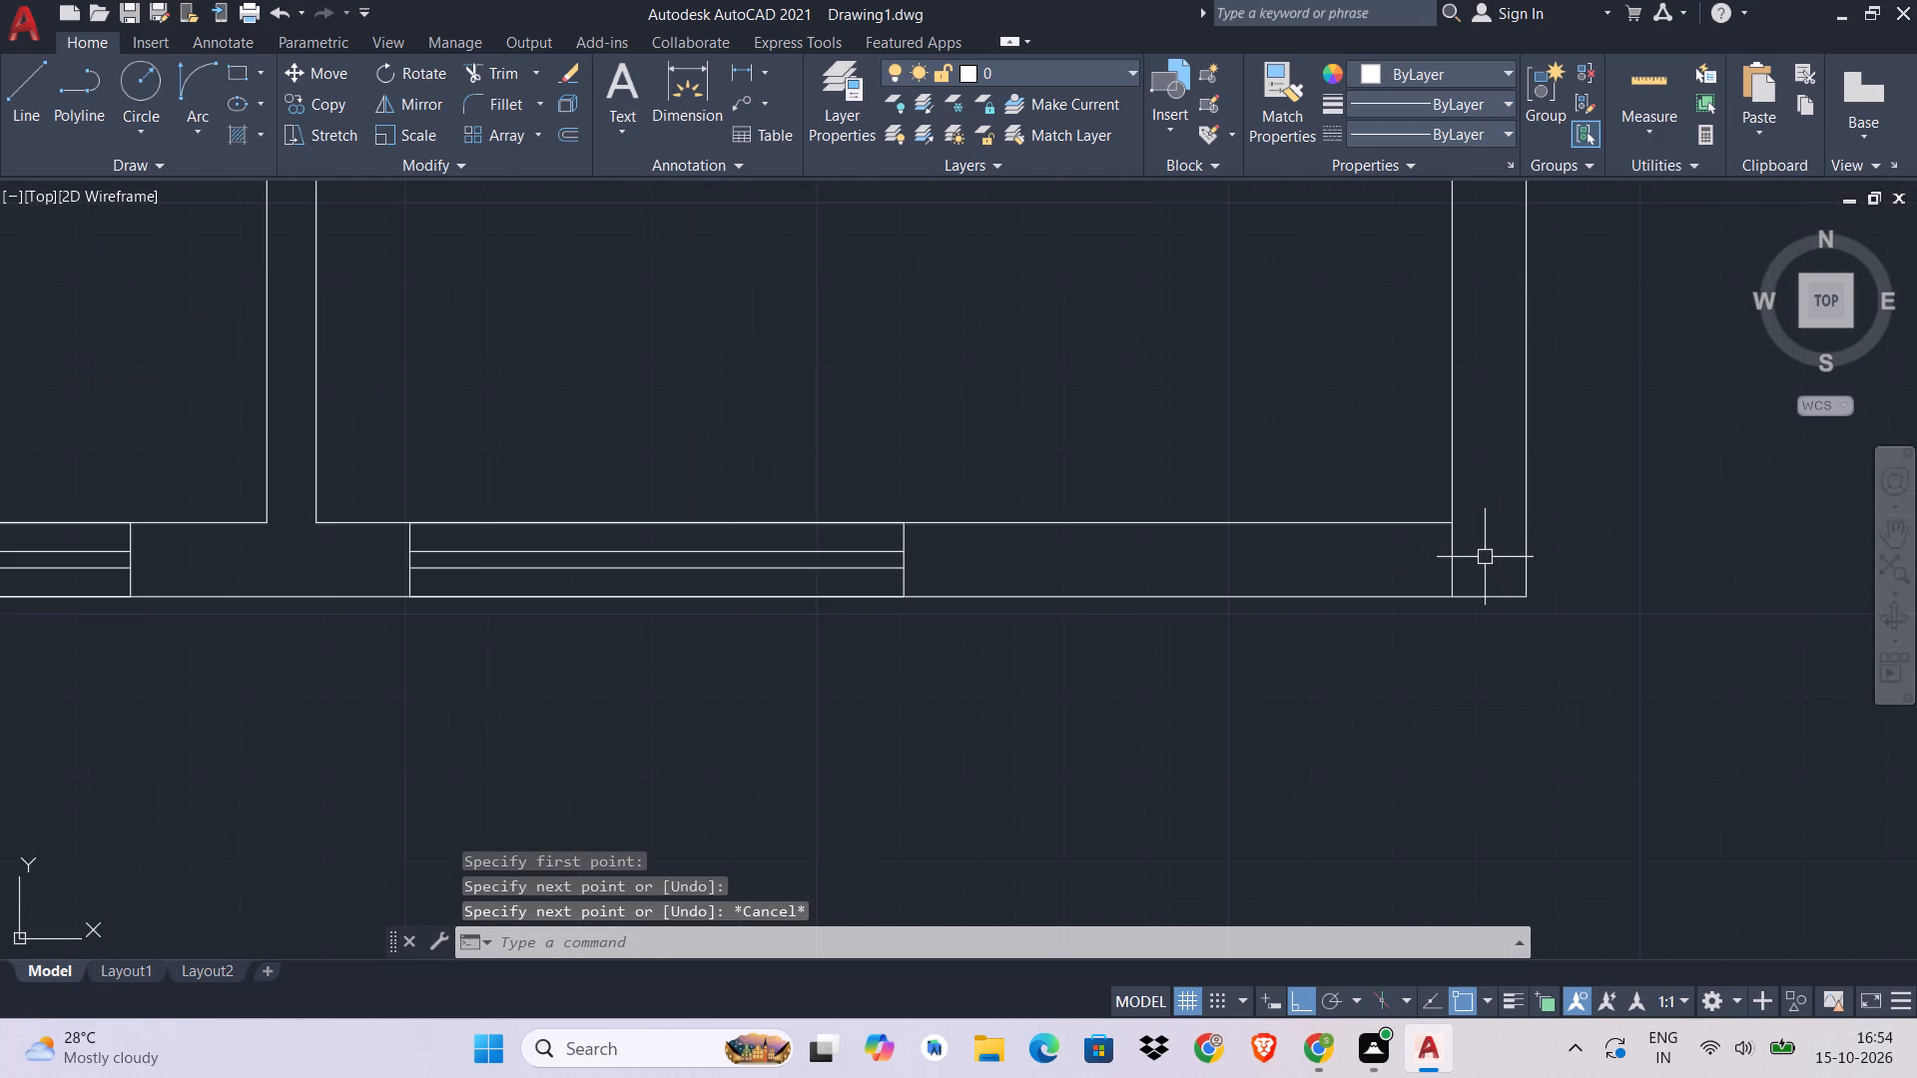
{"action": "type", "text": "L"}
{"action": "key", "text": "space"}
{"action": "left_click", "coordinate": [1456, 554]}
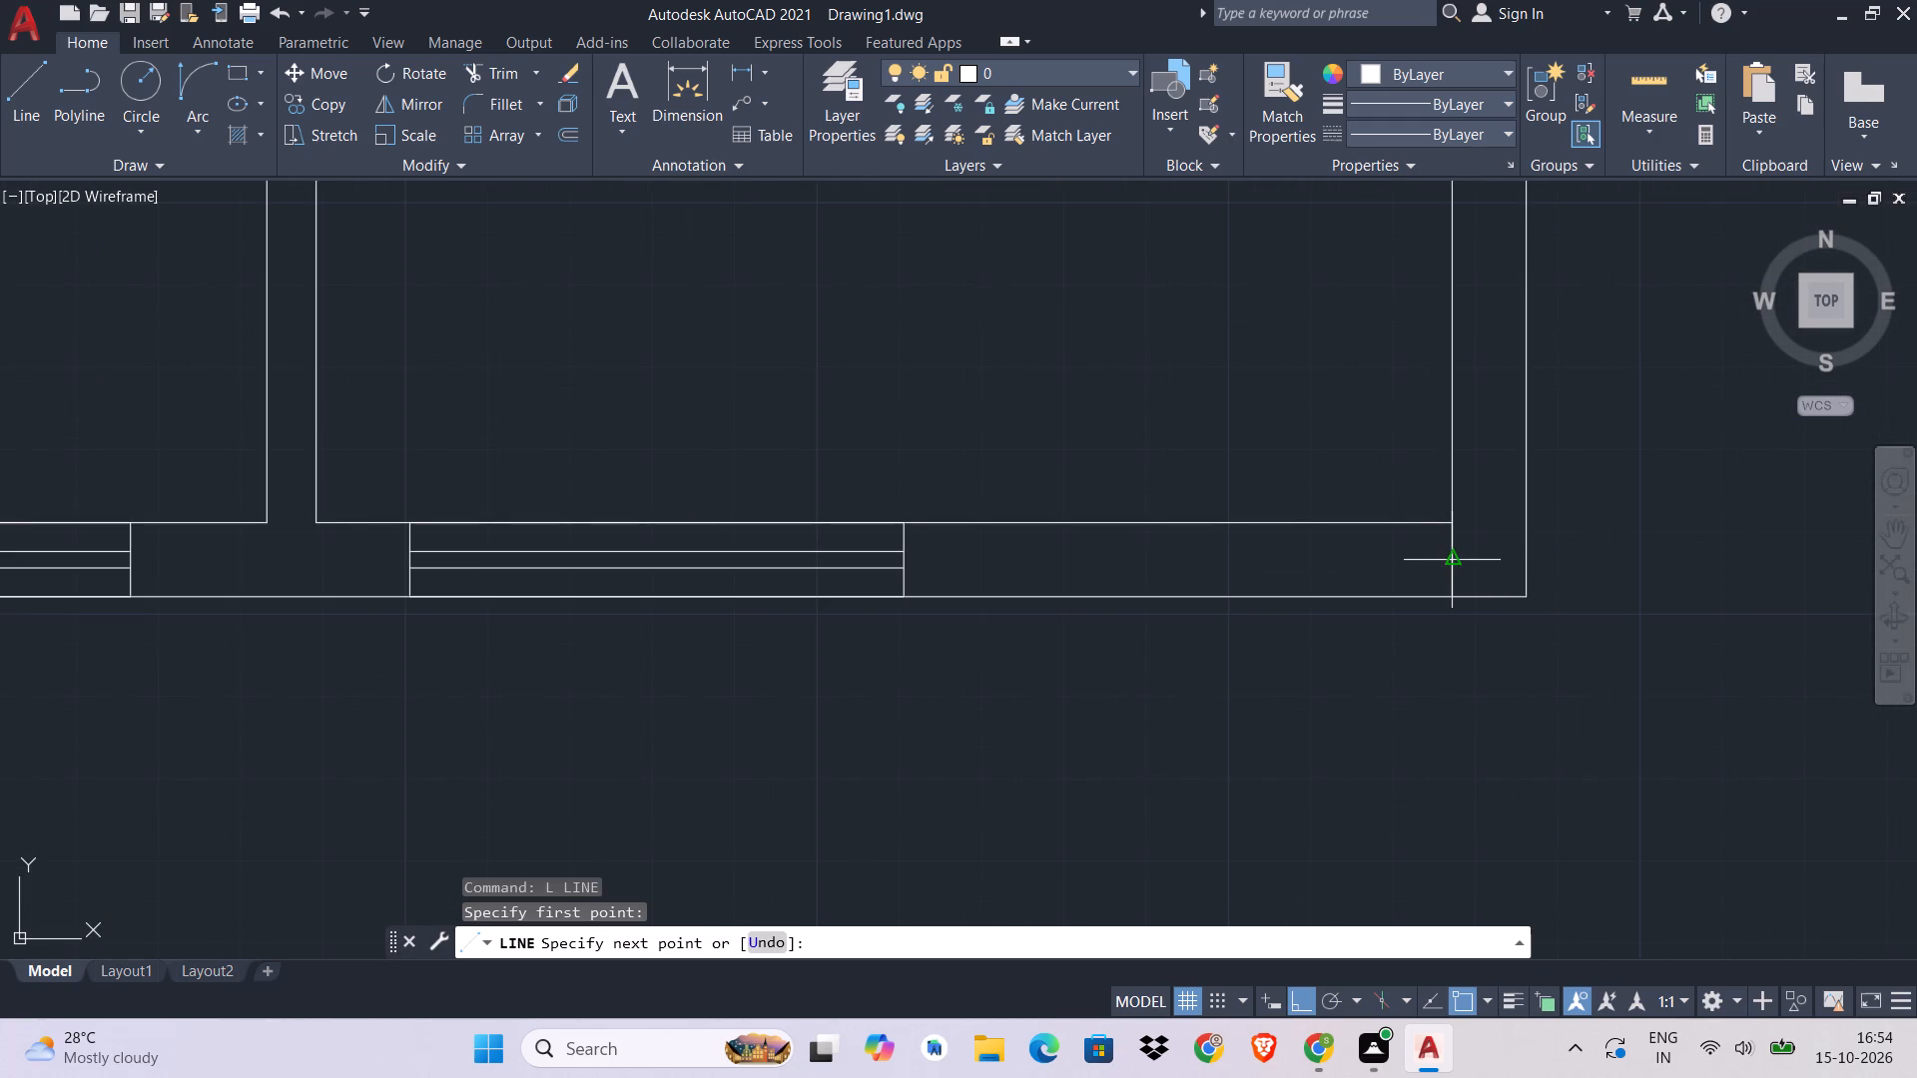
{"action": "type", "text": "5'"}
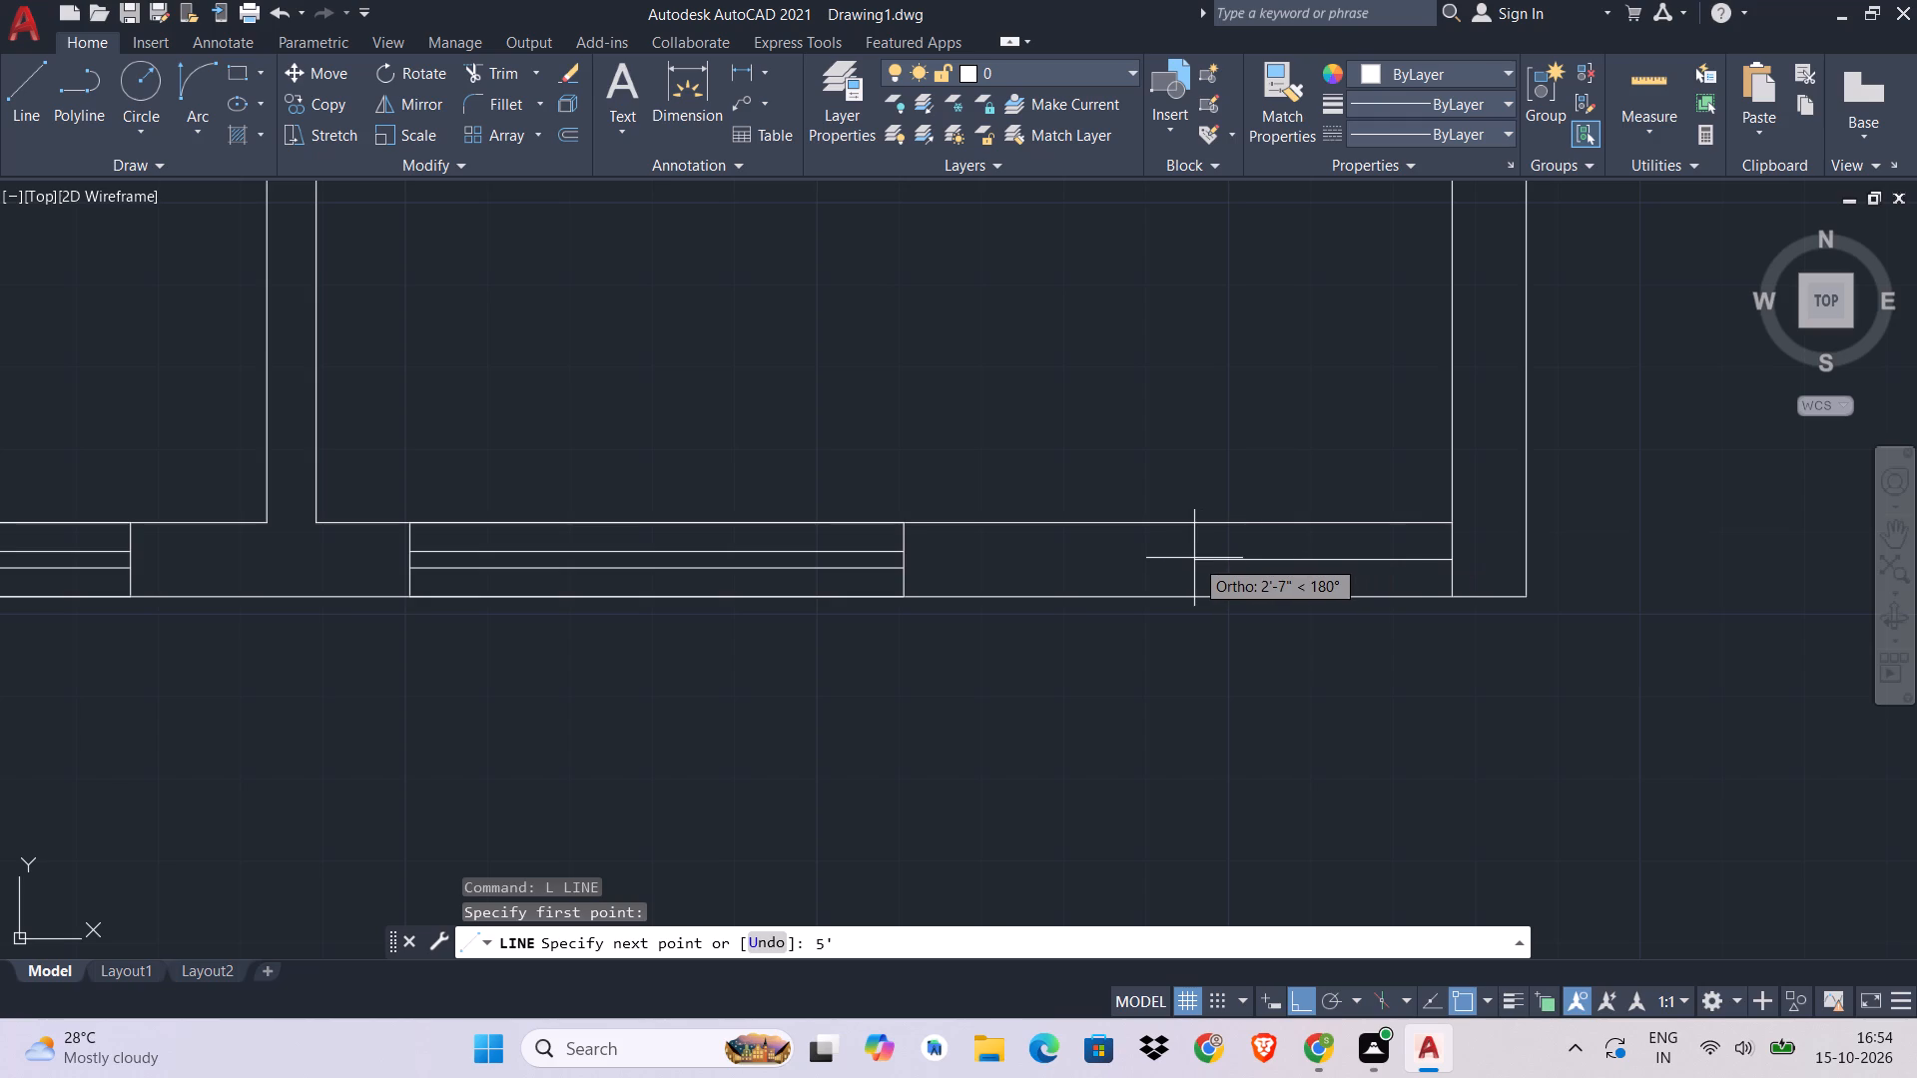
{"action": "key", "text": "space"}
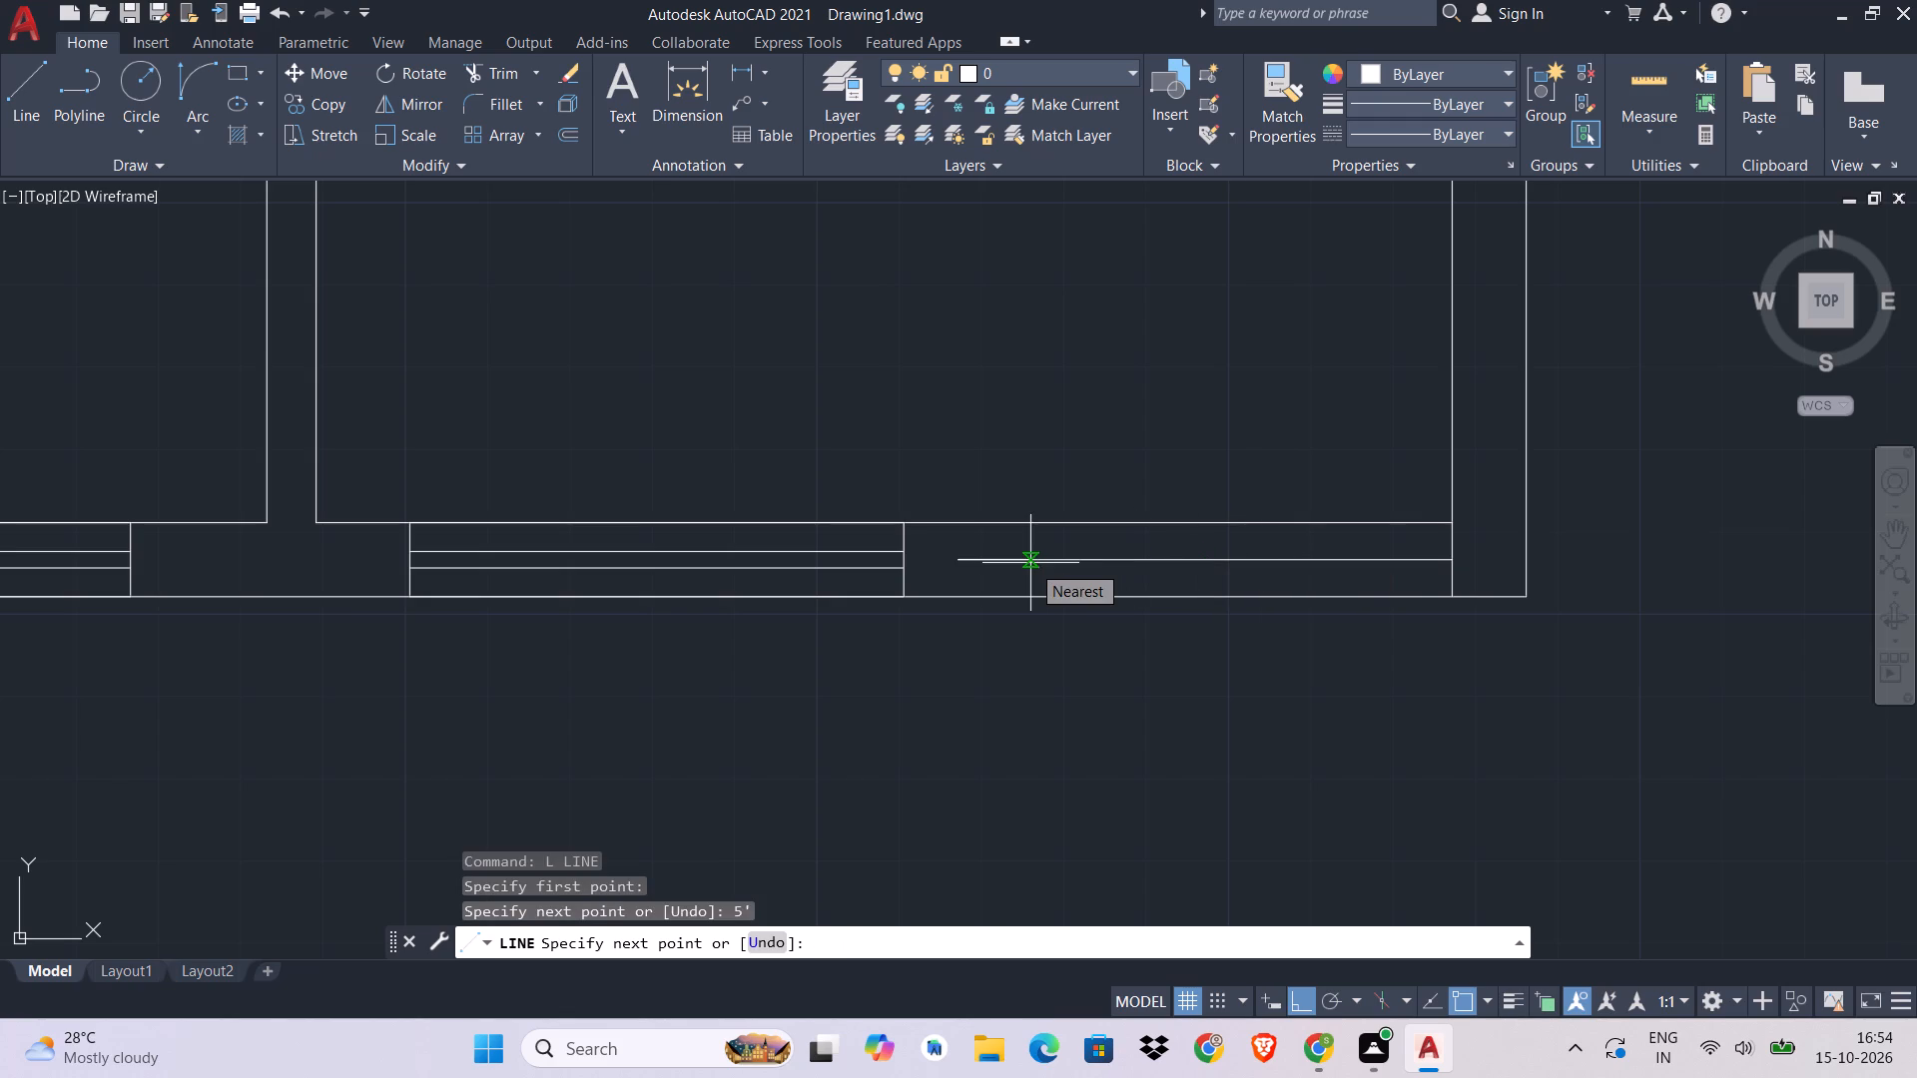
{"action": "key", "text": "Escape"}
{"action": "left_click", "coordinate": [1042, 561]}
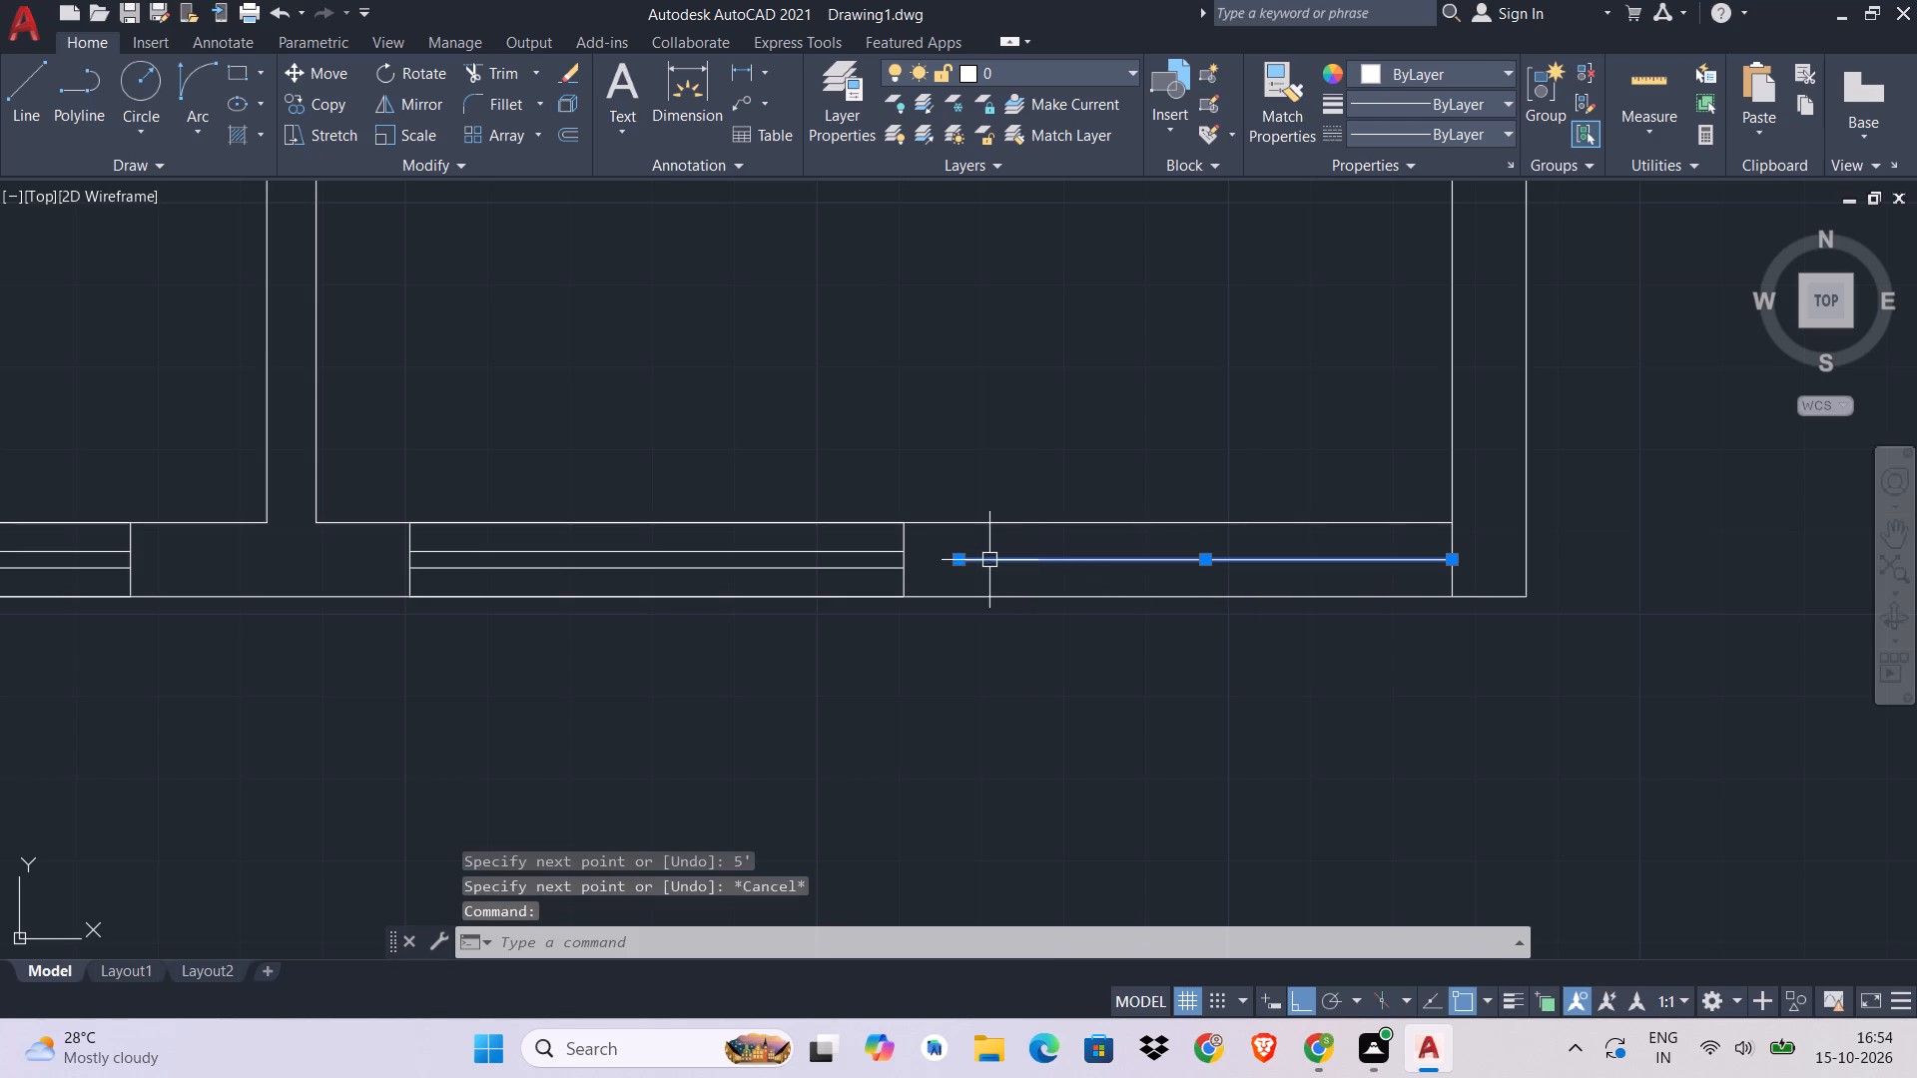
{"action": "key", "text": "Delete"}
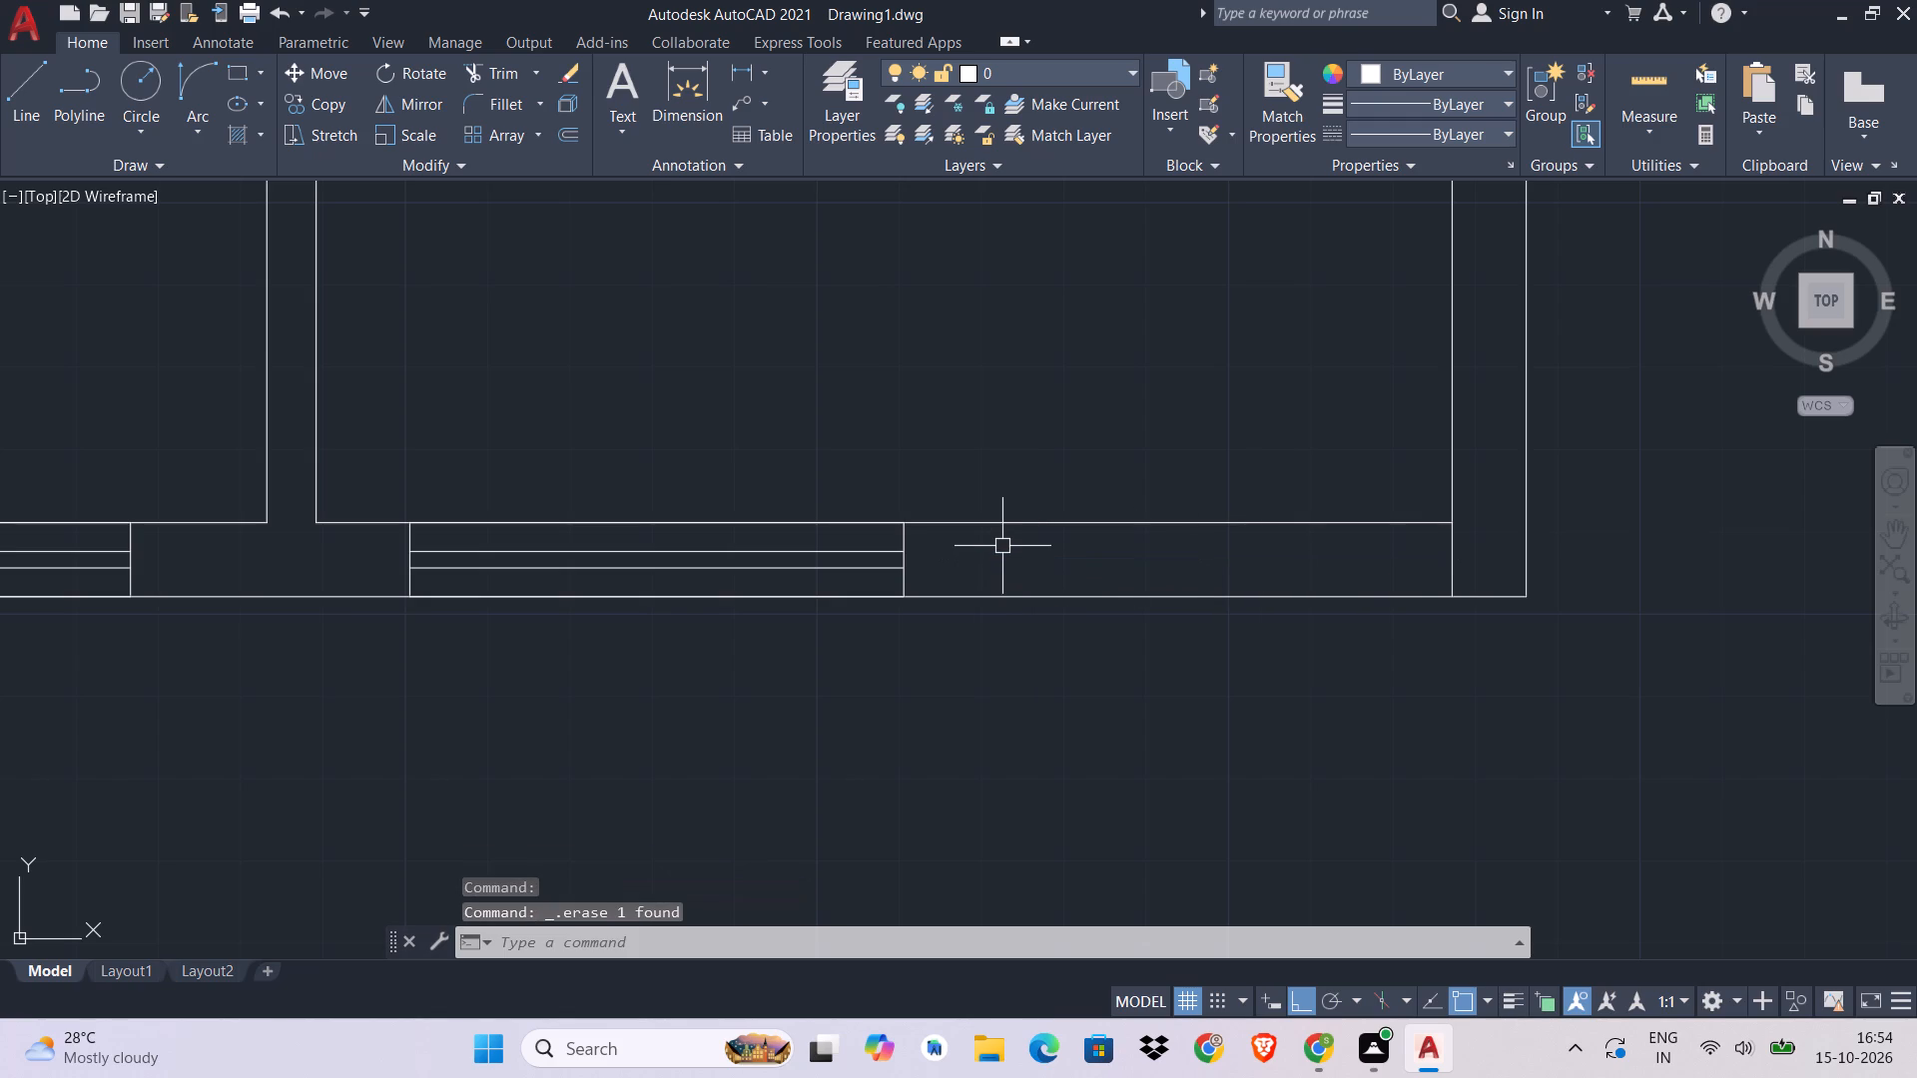
Draw a 4' line west from the short corner line's midpoint and close its end across the south wall's full thickness.
{"action": "type", "text": "L"}
{"action": "key", "text": "space"}
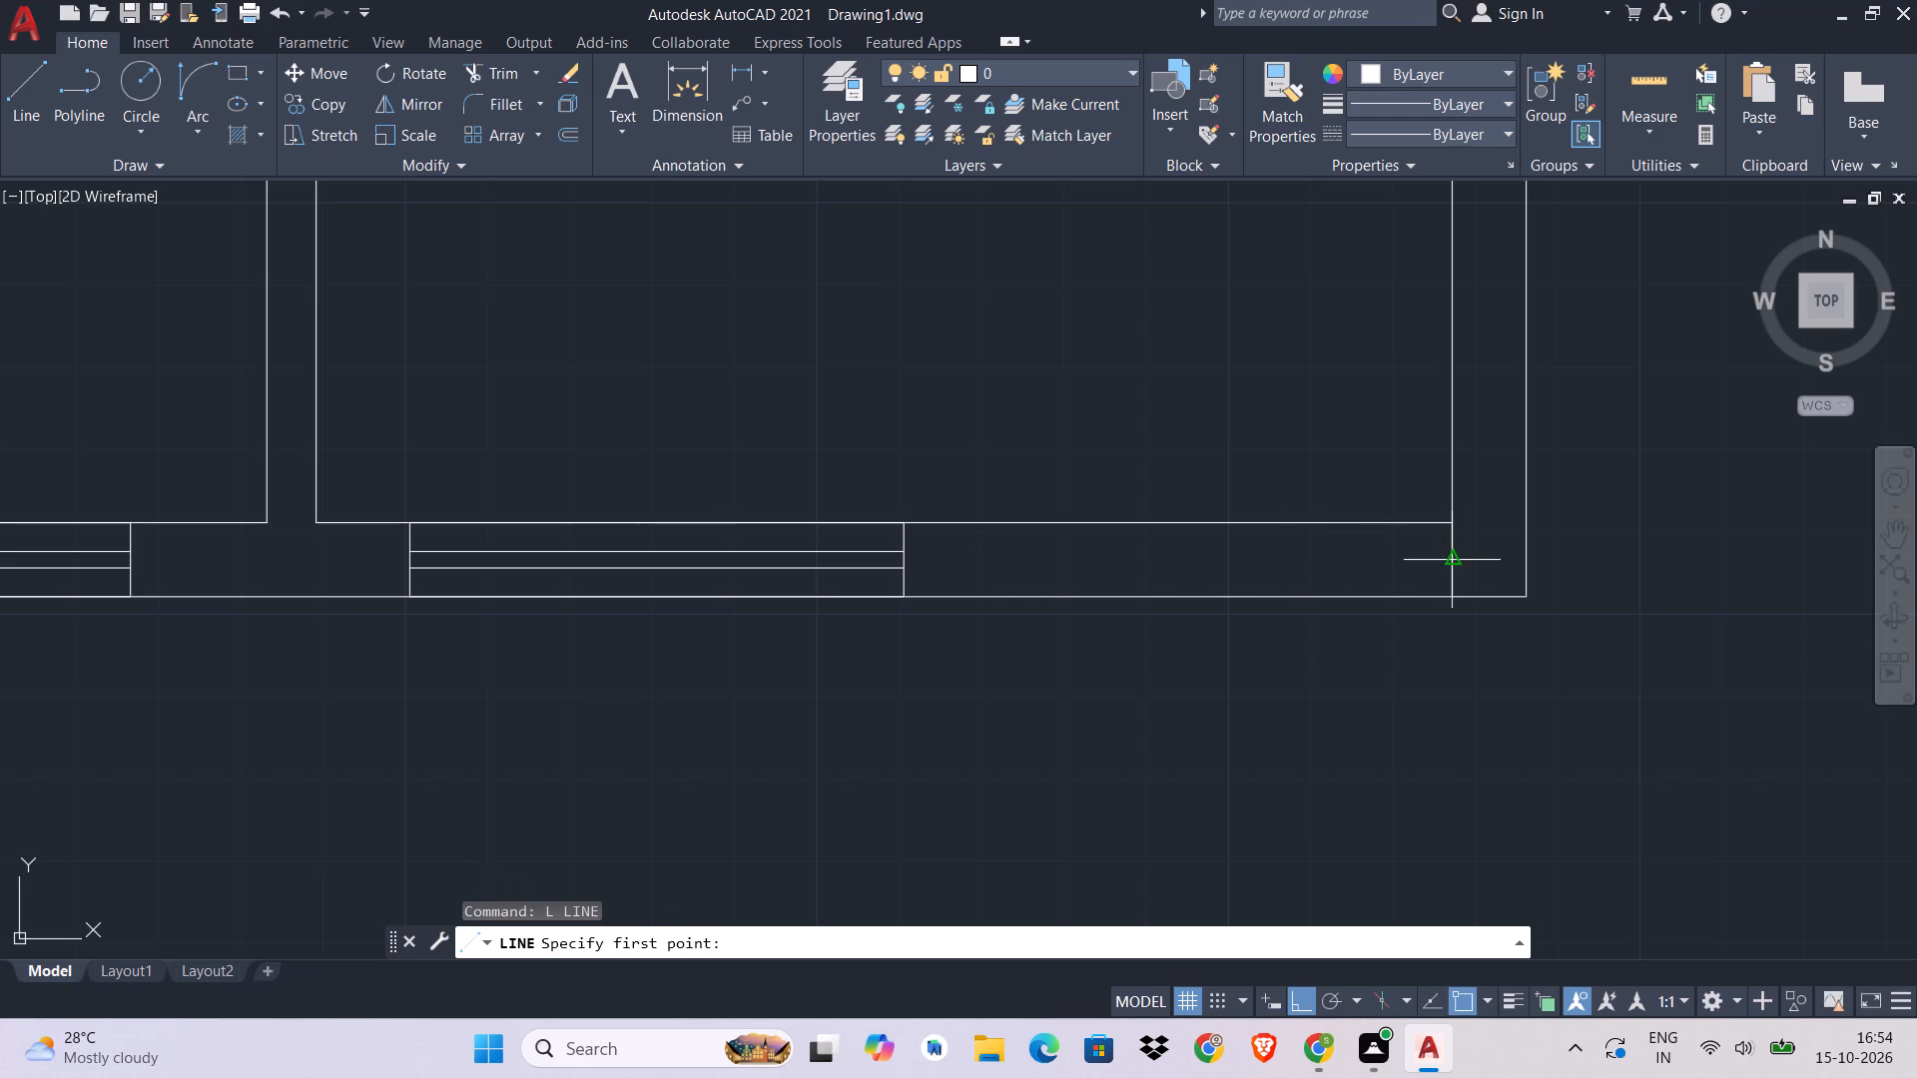
{"action": "left_click", "coordinate": [1459, 558]}
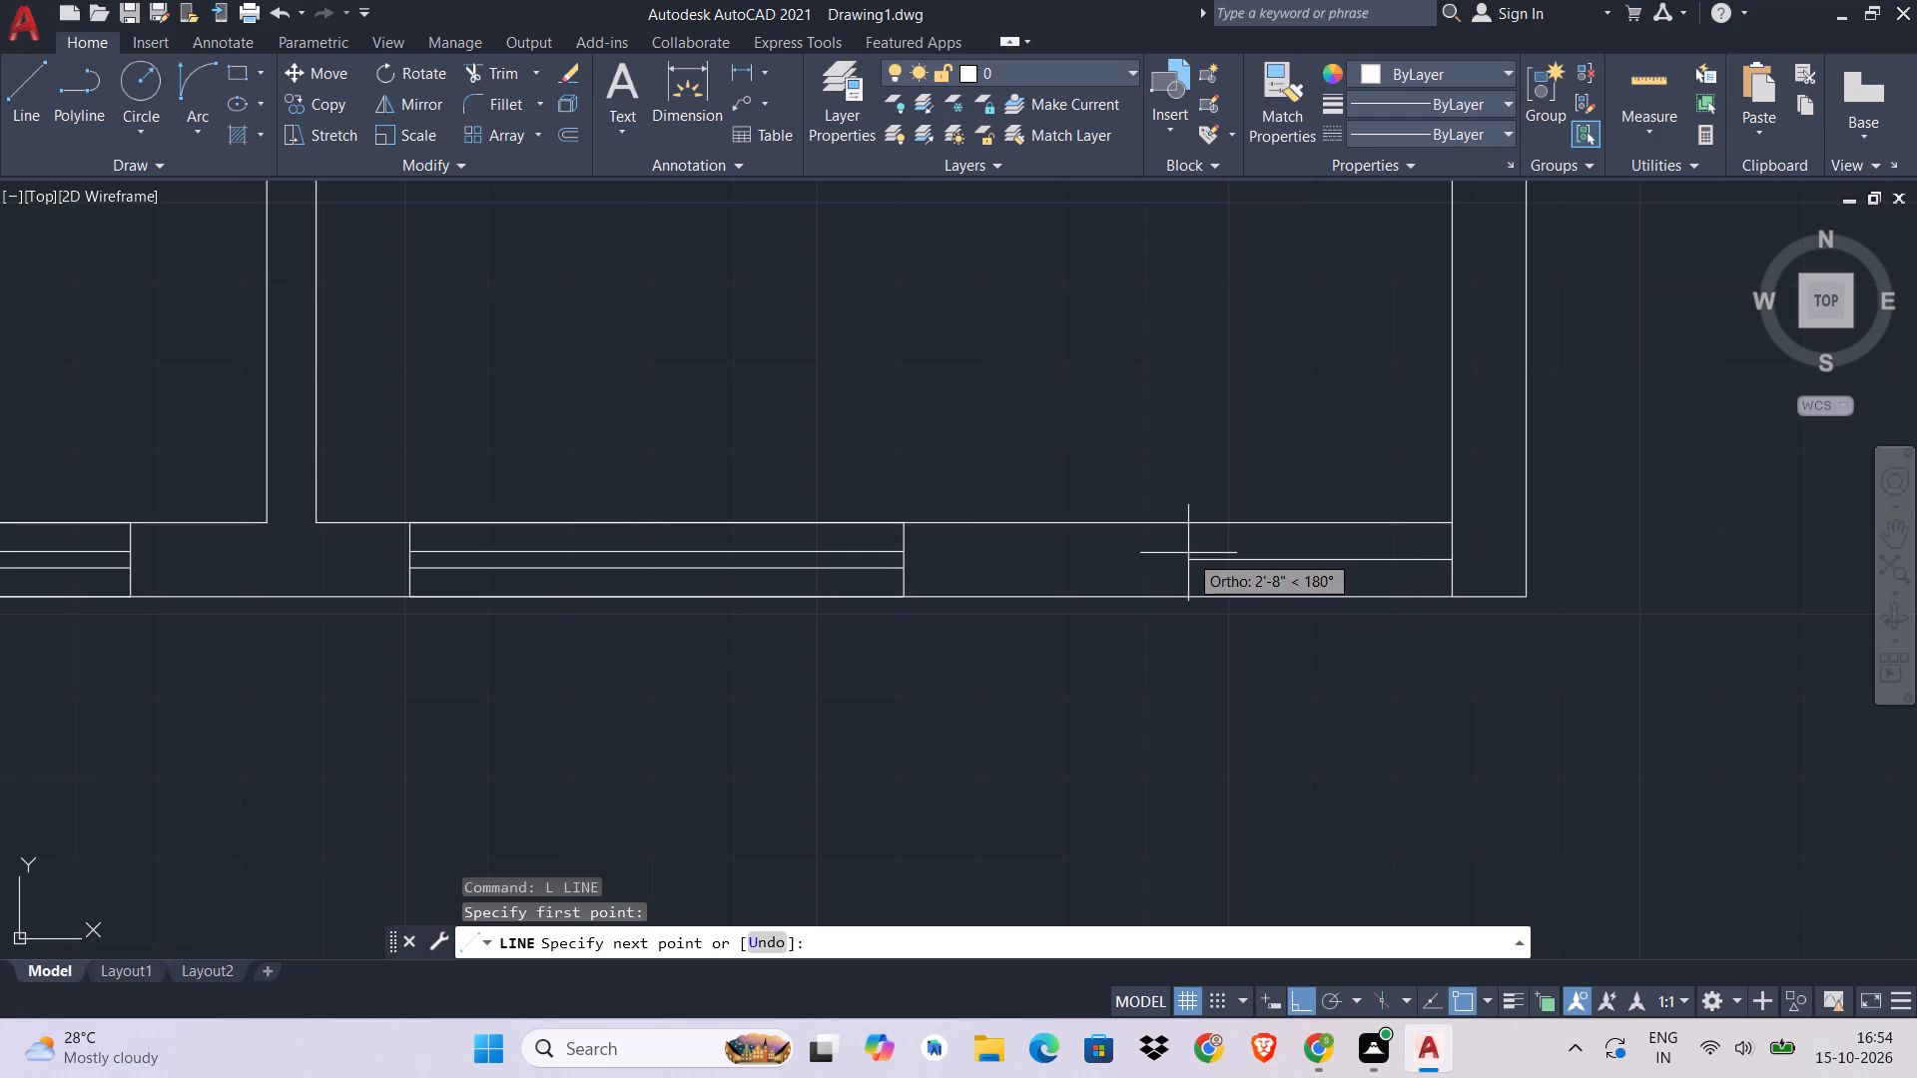
{"action": "type", "text": "4'"}
{"action": "key", "text": "Return"}
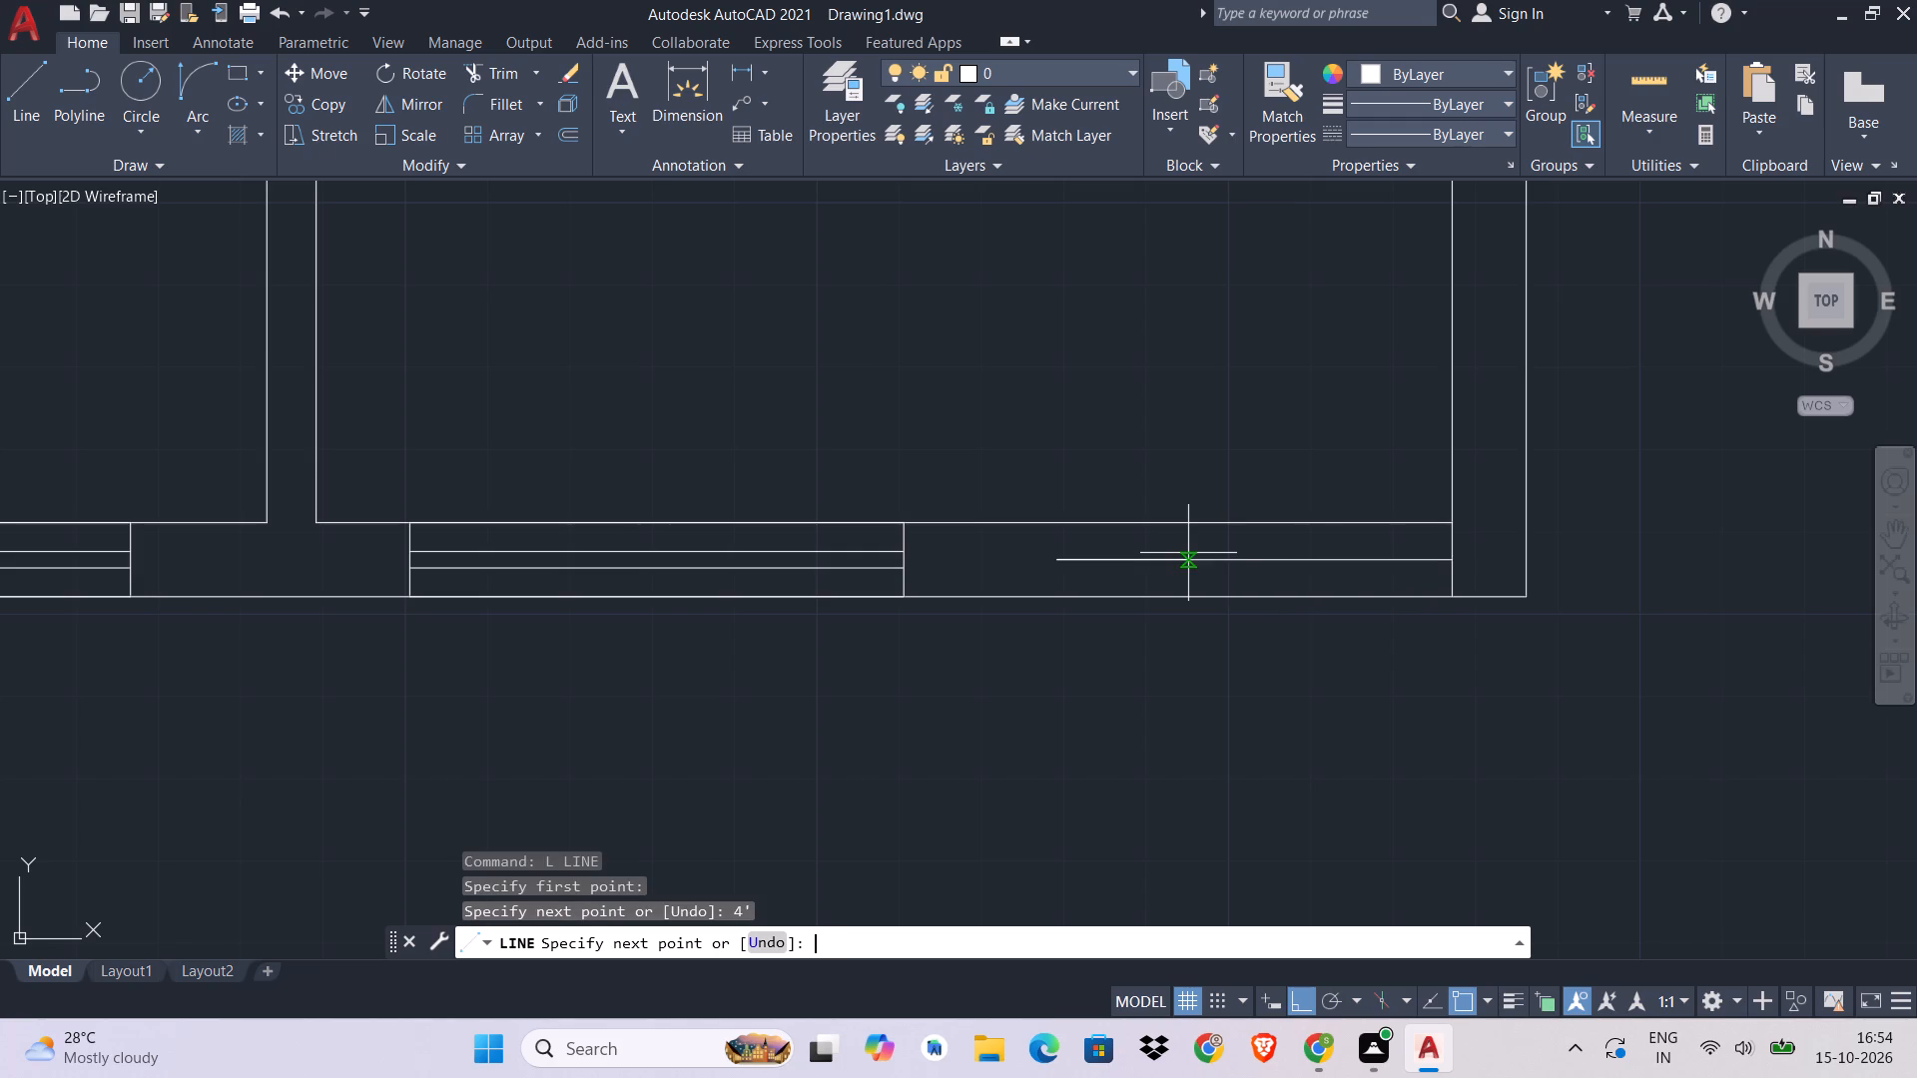
{"action": "left_click", "coordinate": [1047, 522]}
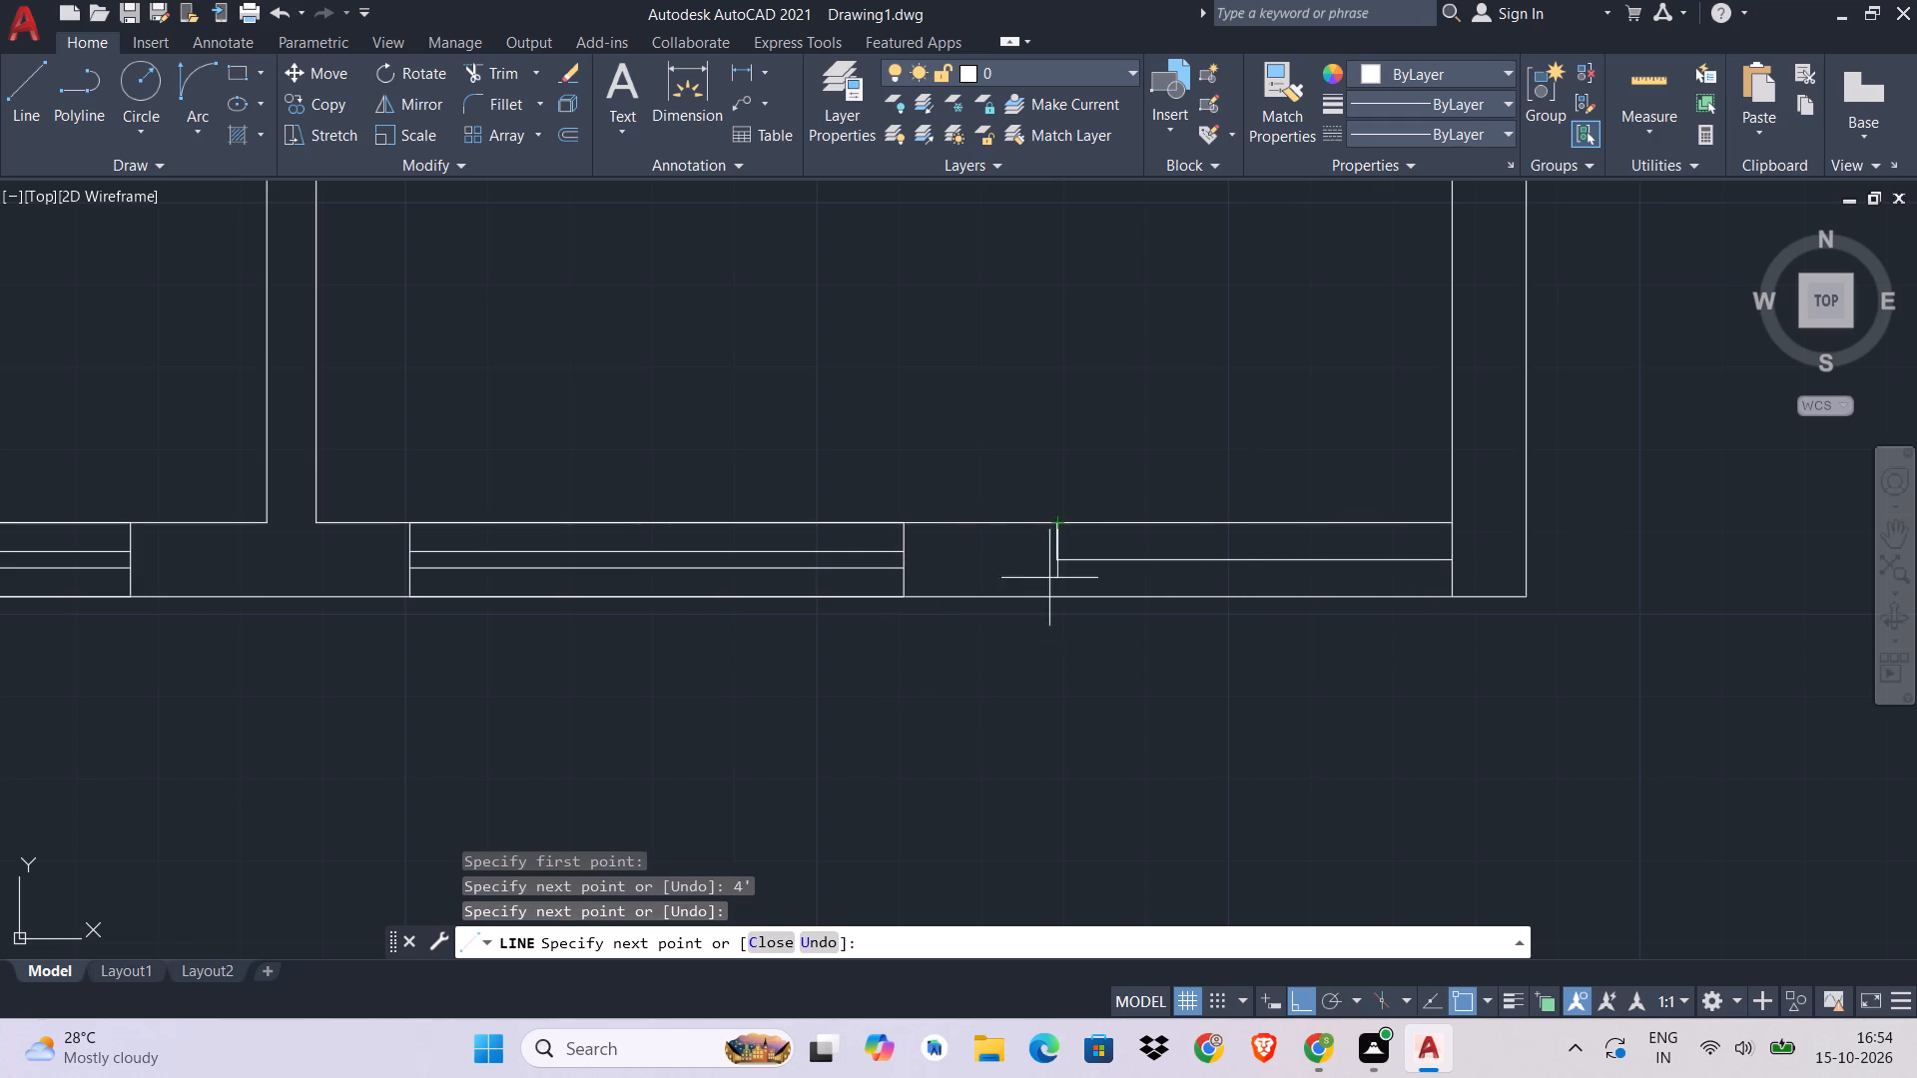
{"action": "left_click", "coordinate": [1052, 595]}
{"action": "key", "text": "Escape"}
{"action": "key", "text": "Escape"}
{"action": "key", "text": "Escape"}
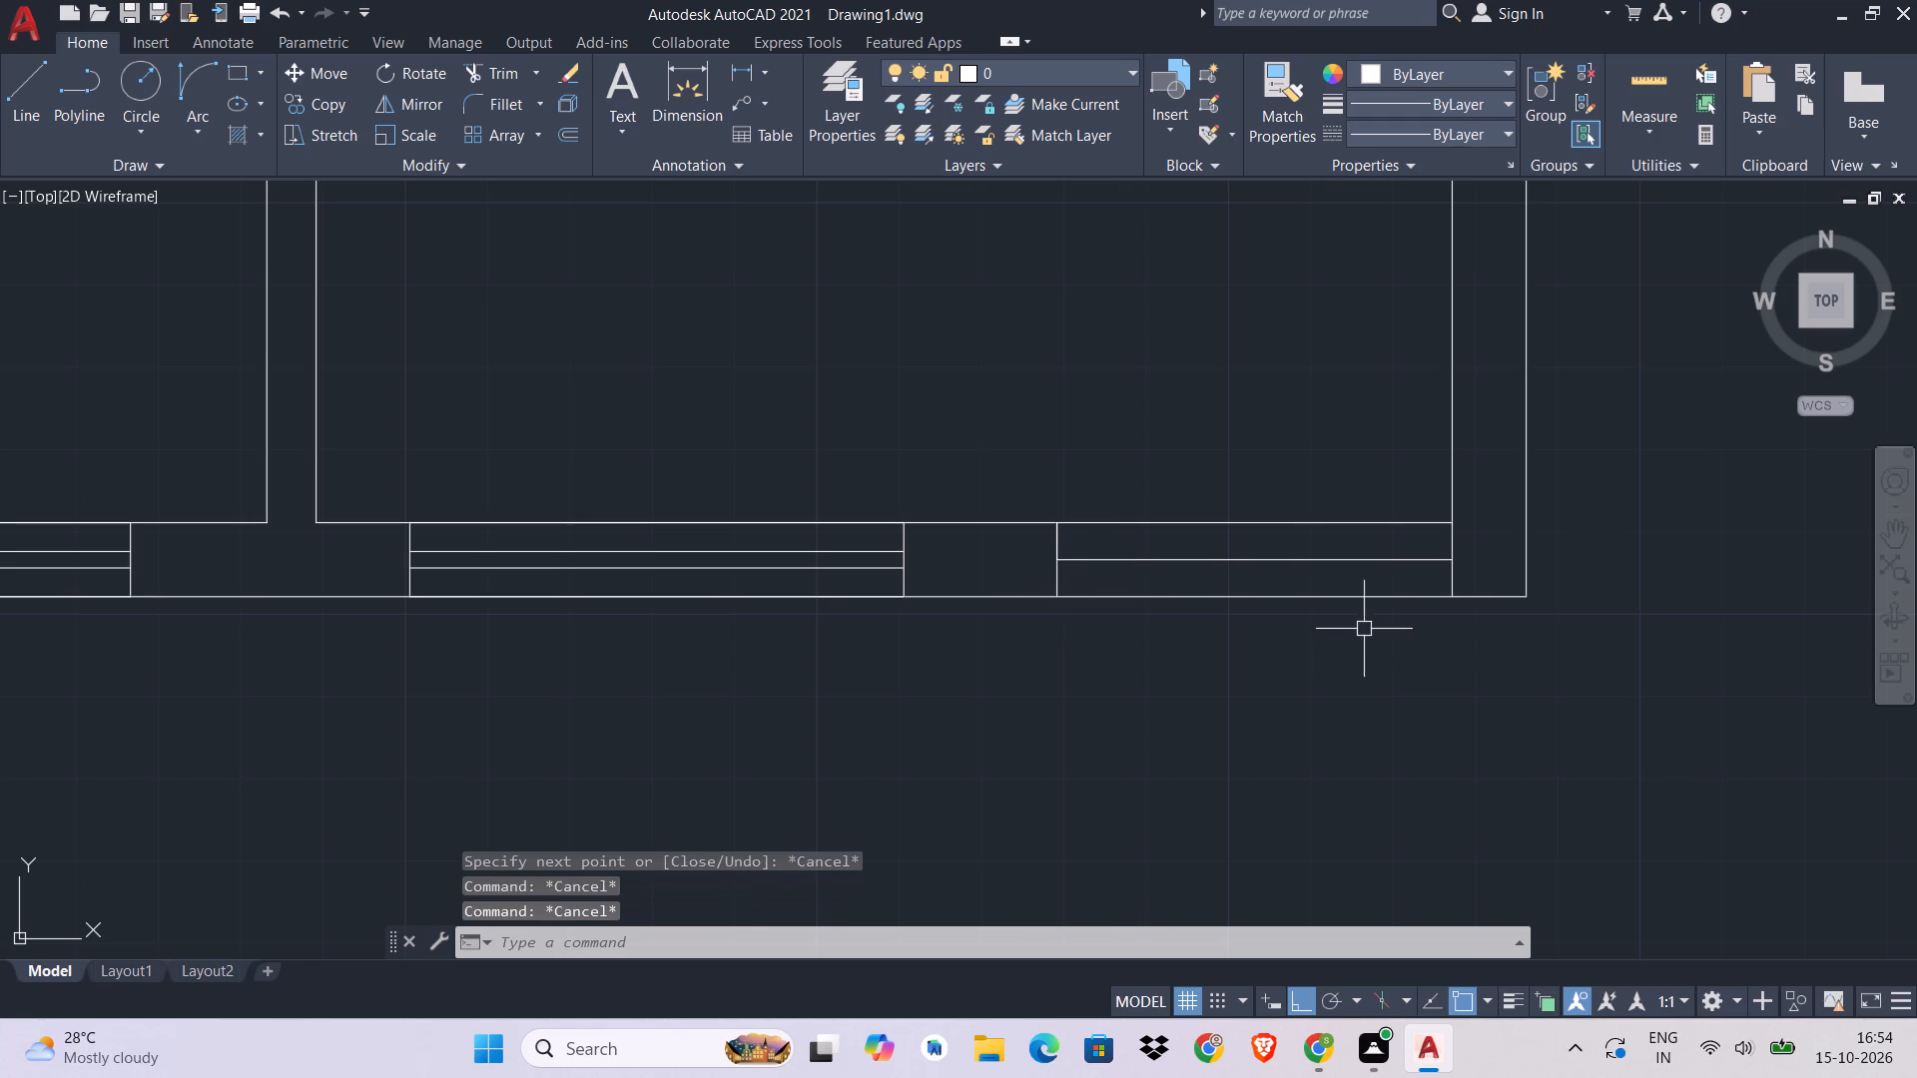
Trim the inner and outer south wall lines across the 4' opening at the southeast corner.
{"action": "scroll", "coordinate": [1111, 563], "scroll_direction": "up", "scroll_amount": 2}
{"action": "type", "text": "TR"}
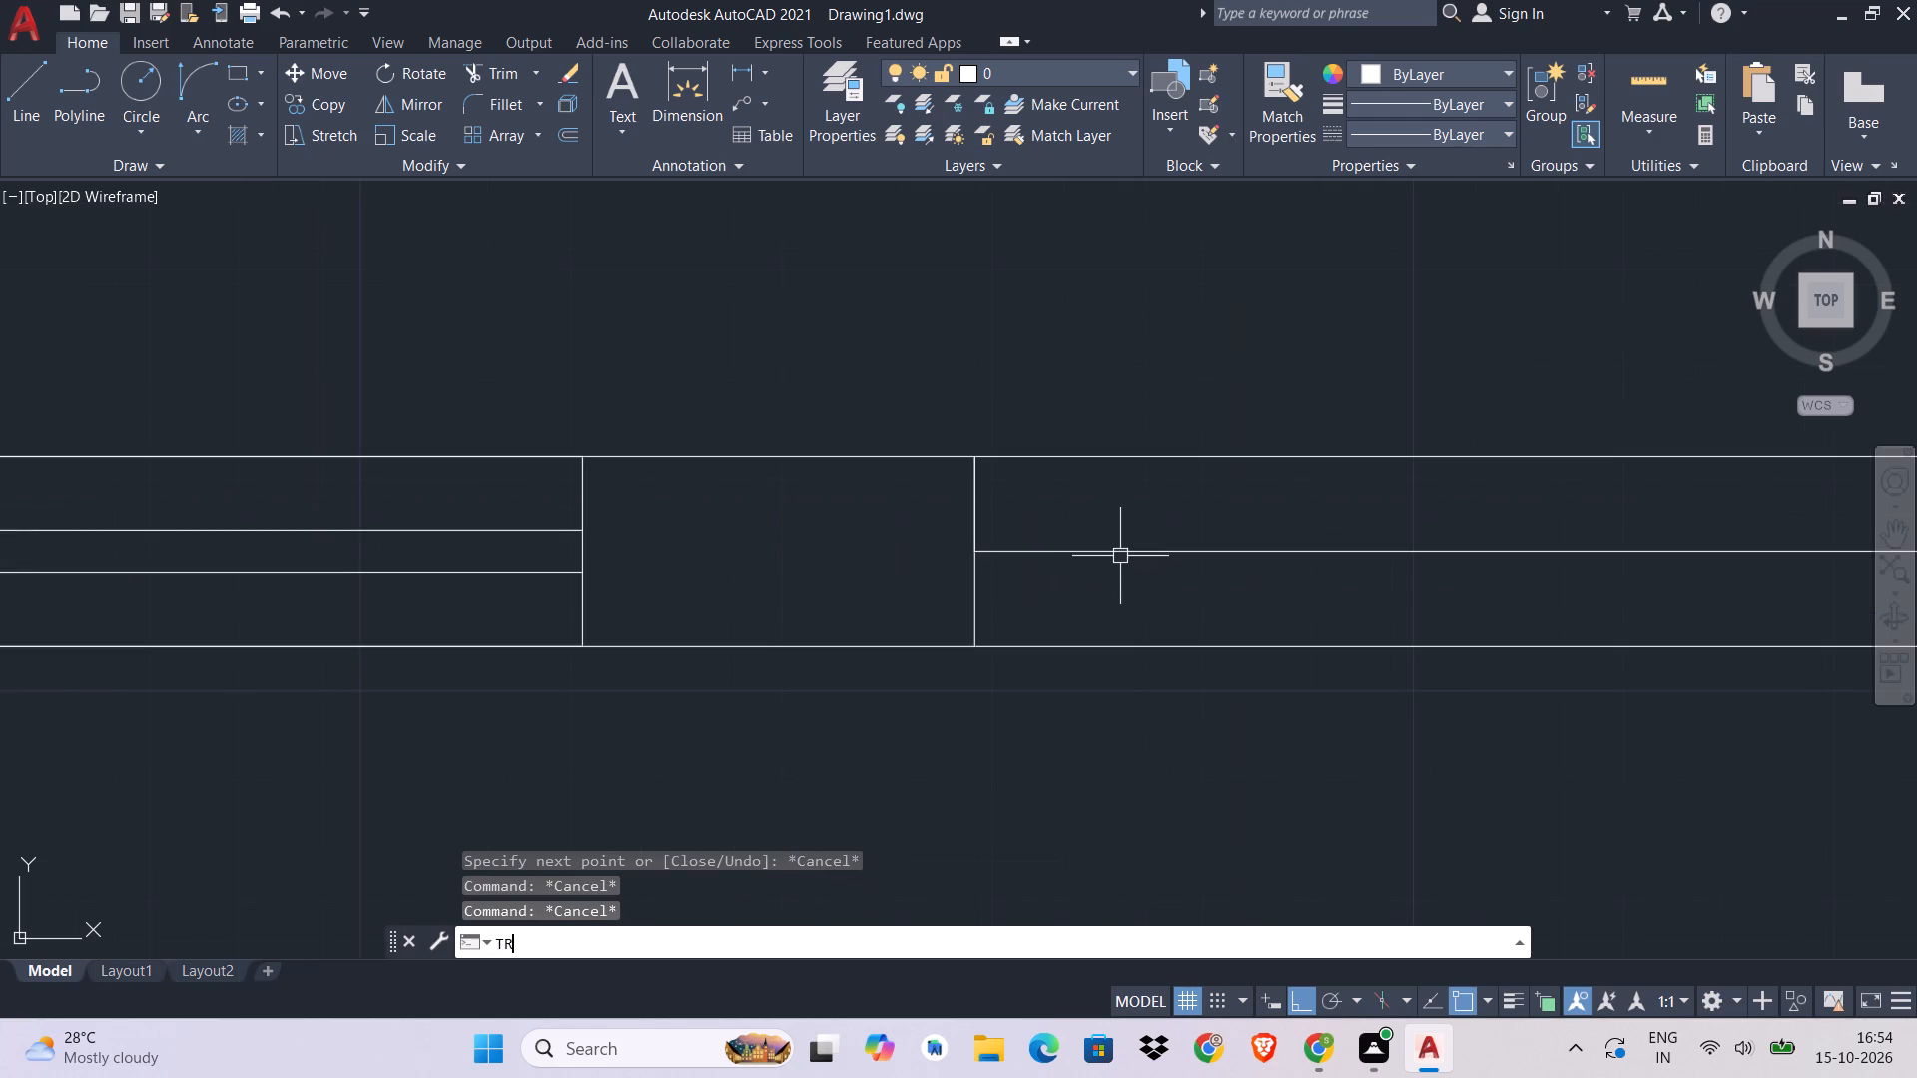
{"action": "key", "text": "space"}
{"action": "left_click", "coordinate": [1290, 407]}
{"action": "left_click", "coordinate": [1168, 491]}
{"action": "left_click", "coordinate": [1094, 712]}
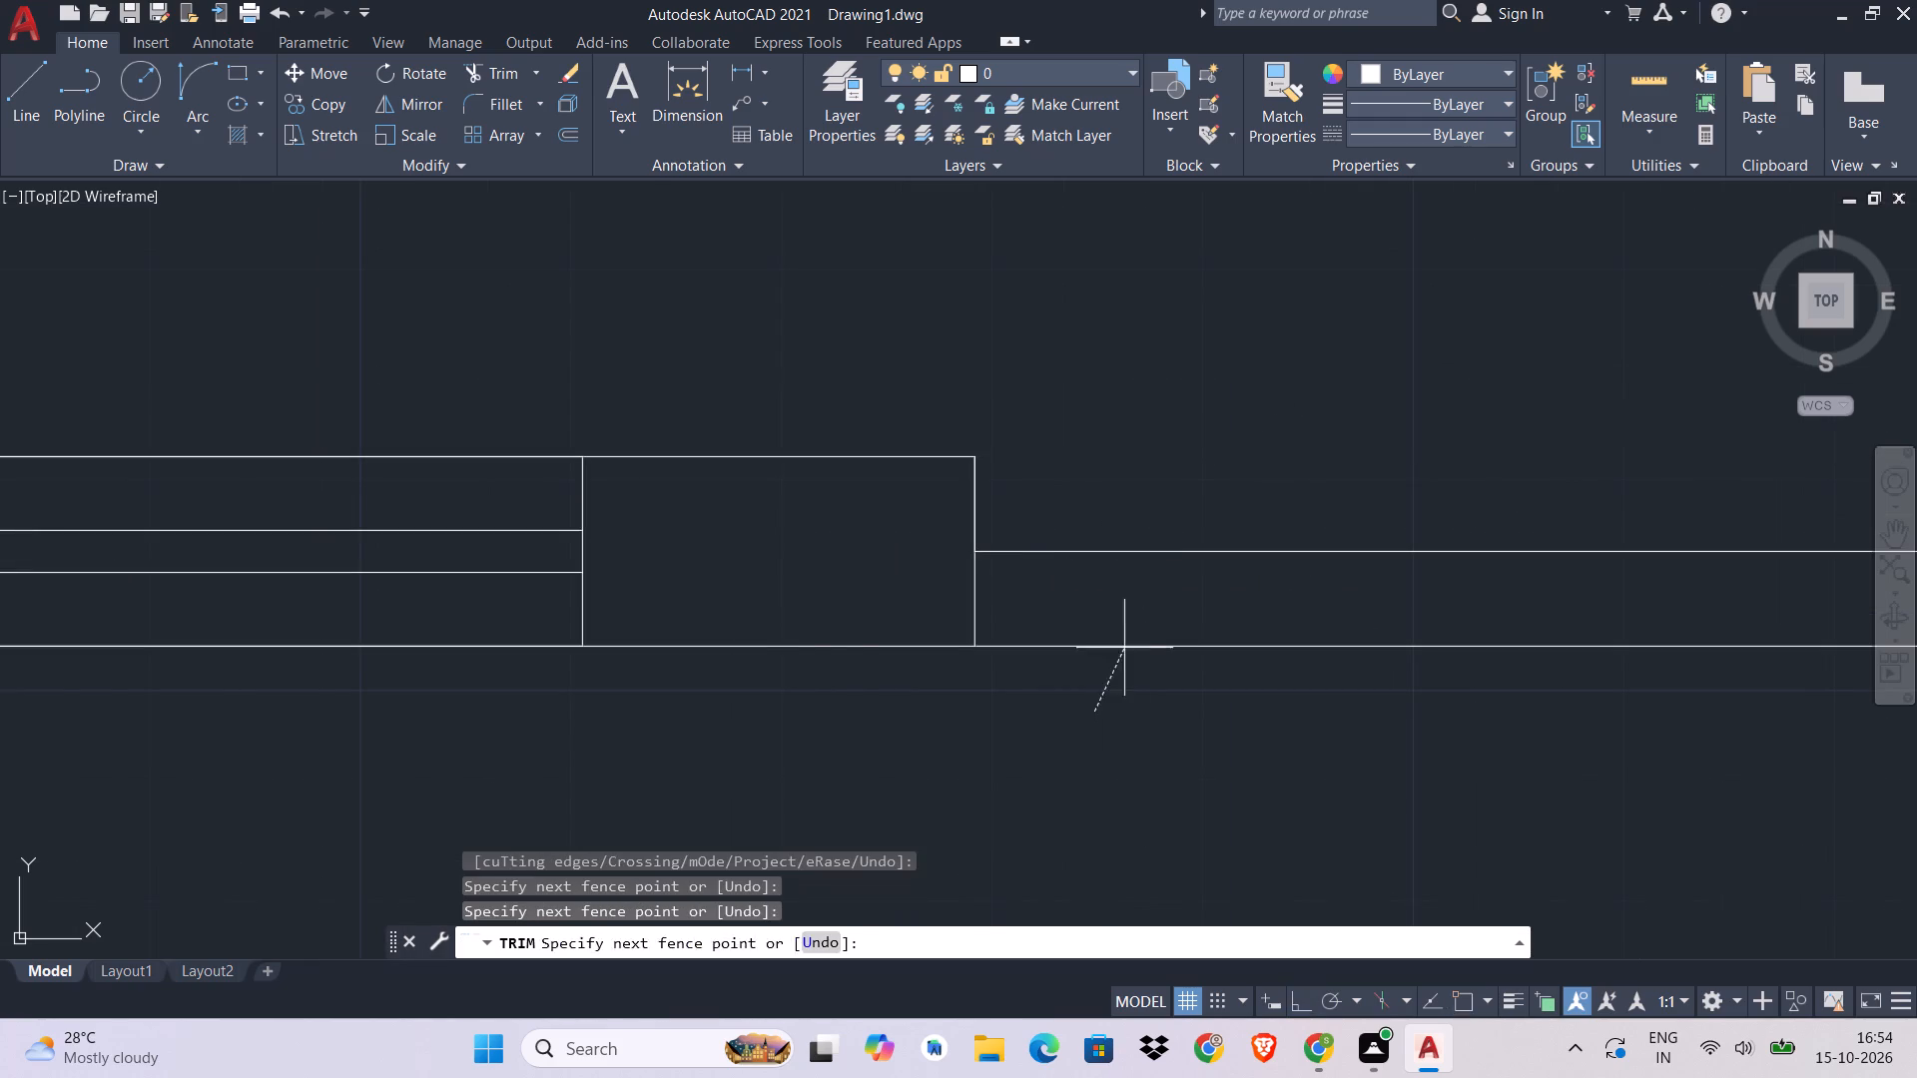
{"action": "left_click", "coordinate": [1149, 610]}
{"action": "scroll", "coordinate": [1193, 622], "scroll_direction": "down", "scroll_amount": 3}
{"action": "middle_click_drag", "start_coordinate": [1193, 622], "coordinate": [913, 637]}
{"action": "key", "text": "Escape"}
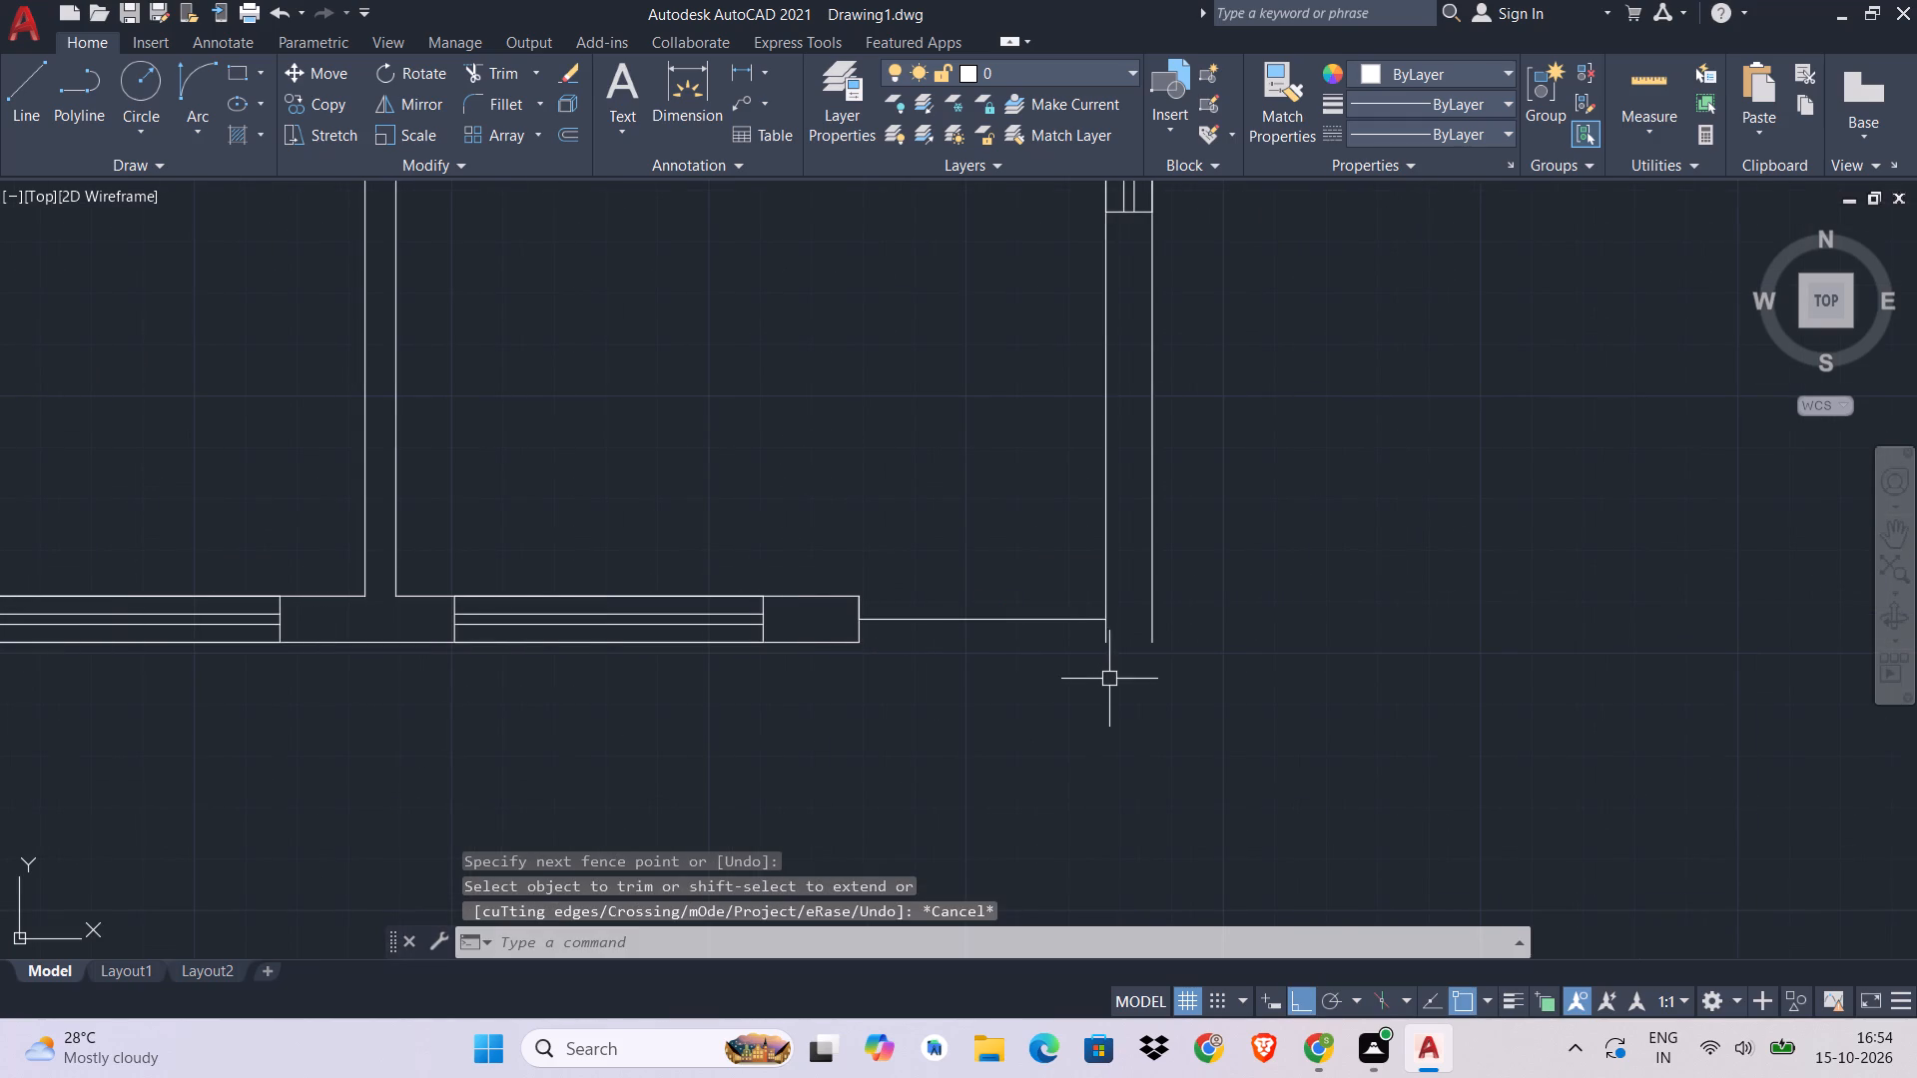
Close the open south end of the east exterior wall with a short horizontal line across its thickness.
{"action": "key", "text": "l"}
{"action": "key", "text": "space"}
{"action": "left_click", "coordinate": [1106, 646]}
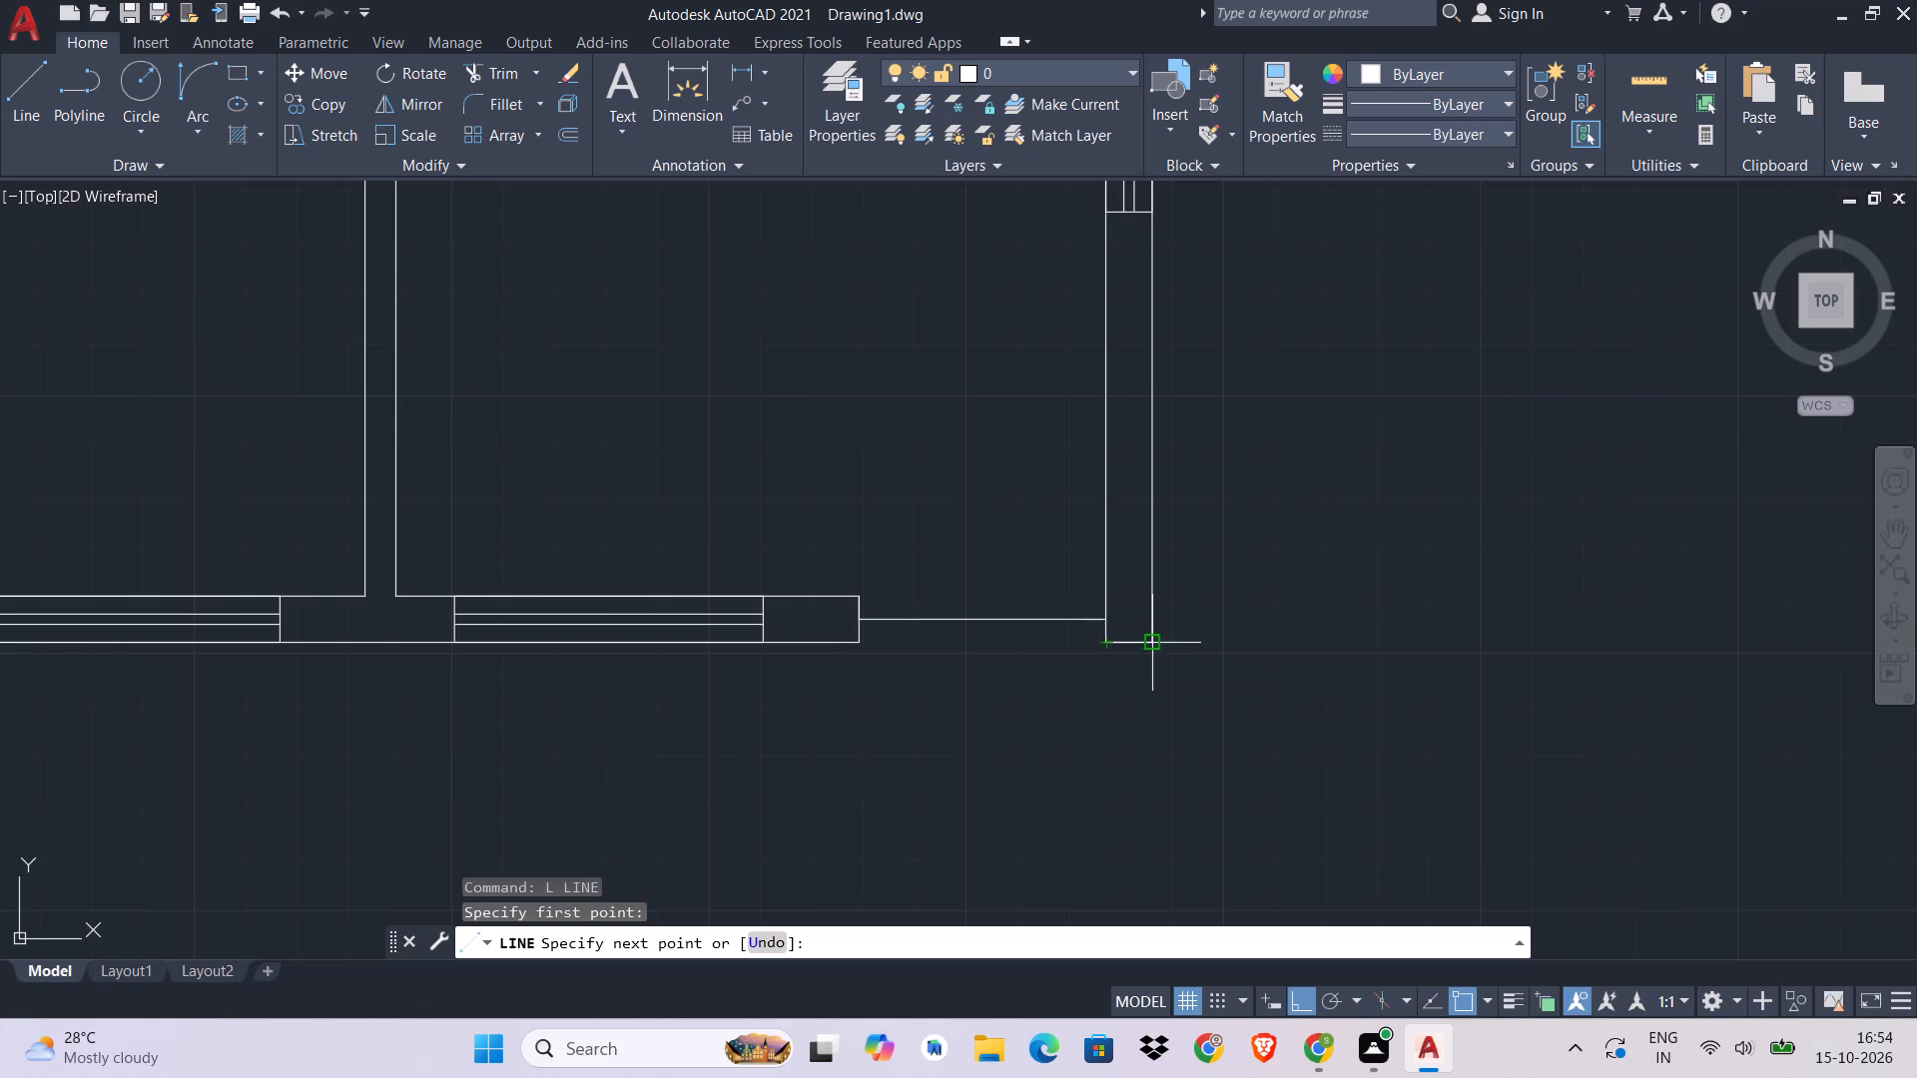
{"action": "left_click", "coordinate": [1156, 642]}
{"action": "key", "text": "Escape"}
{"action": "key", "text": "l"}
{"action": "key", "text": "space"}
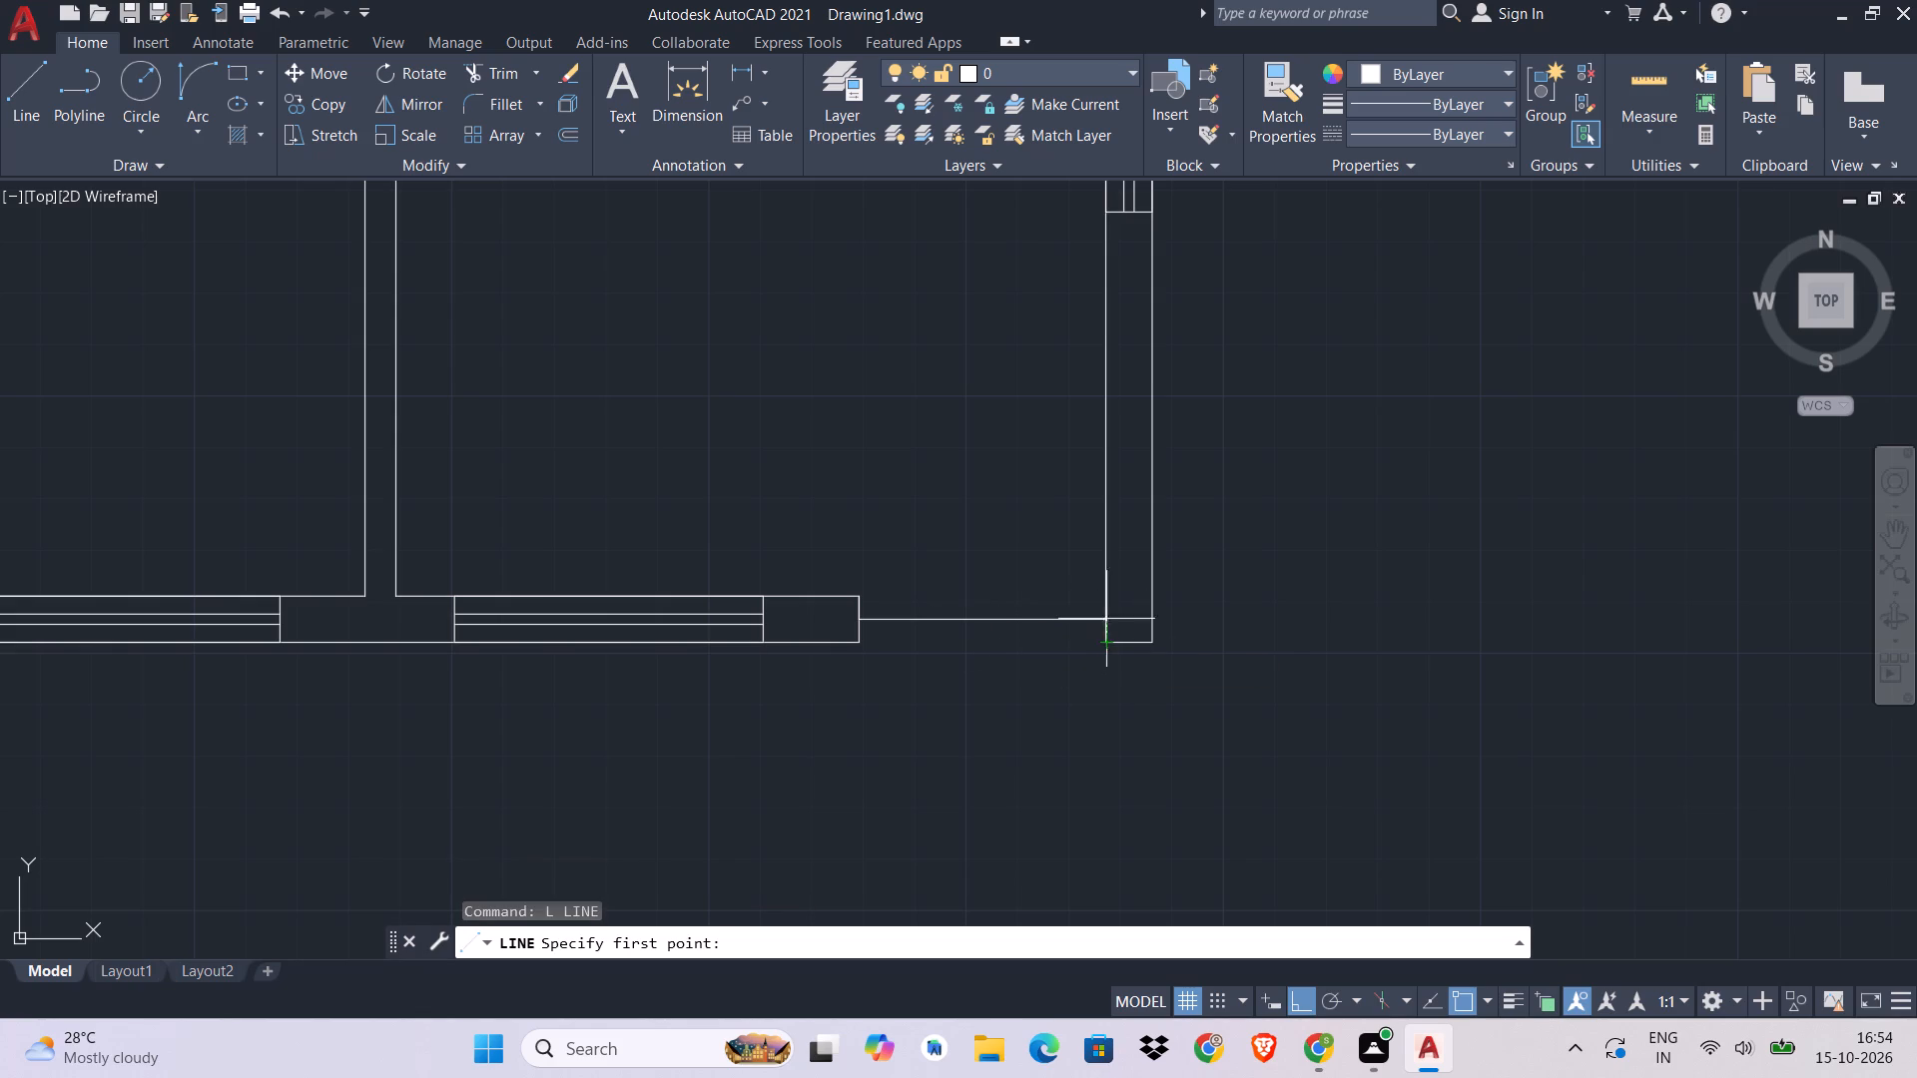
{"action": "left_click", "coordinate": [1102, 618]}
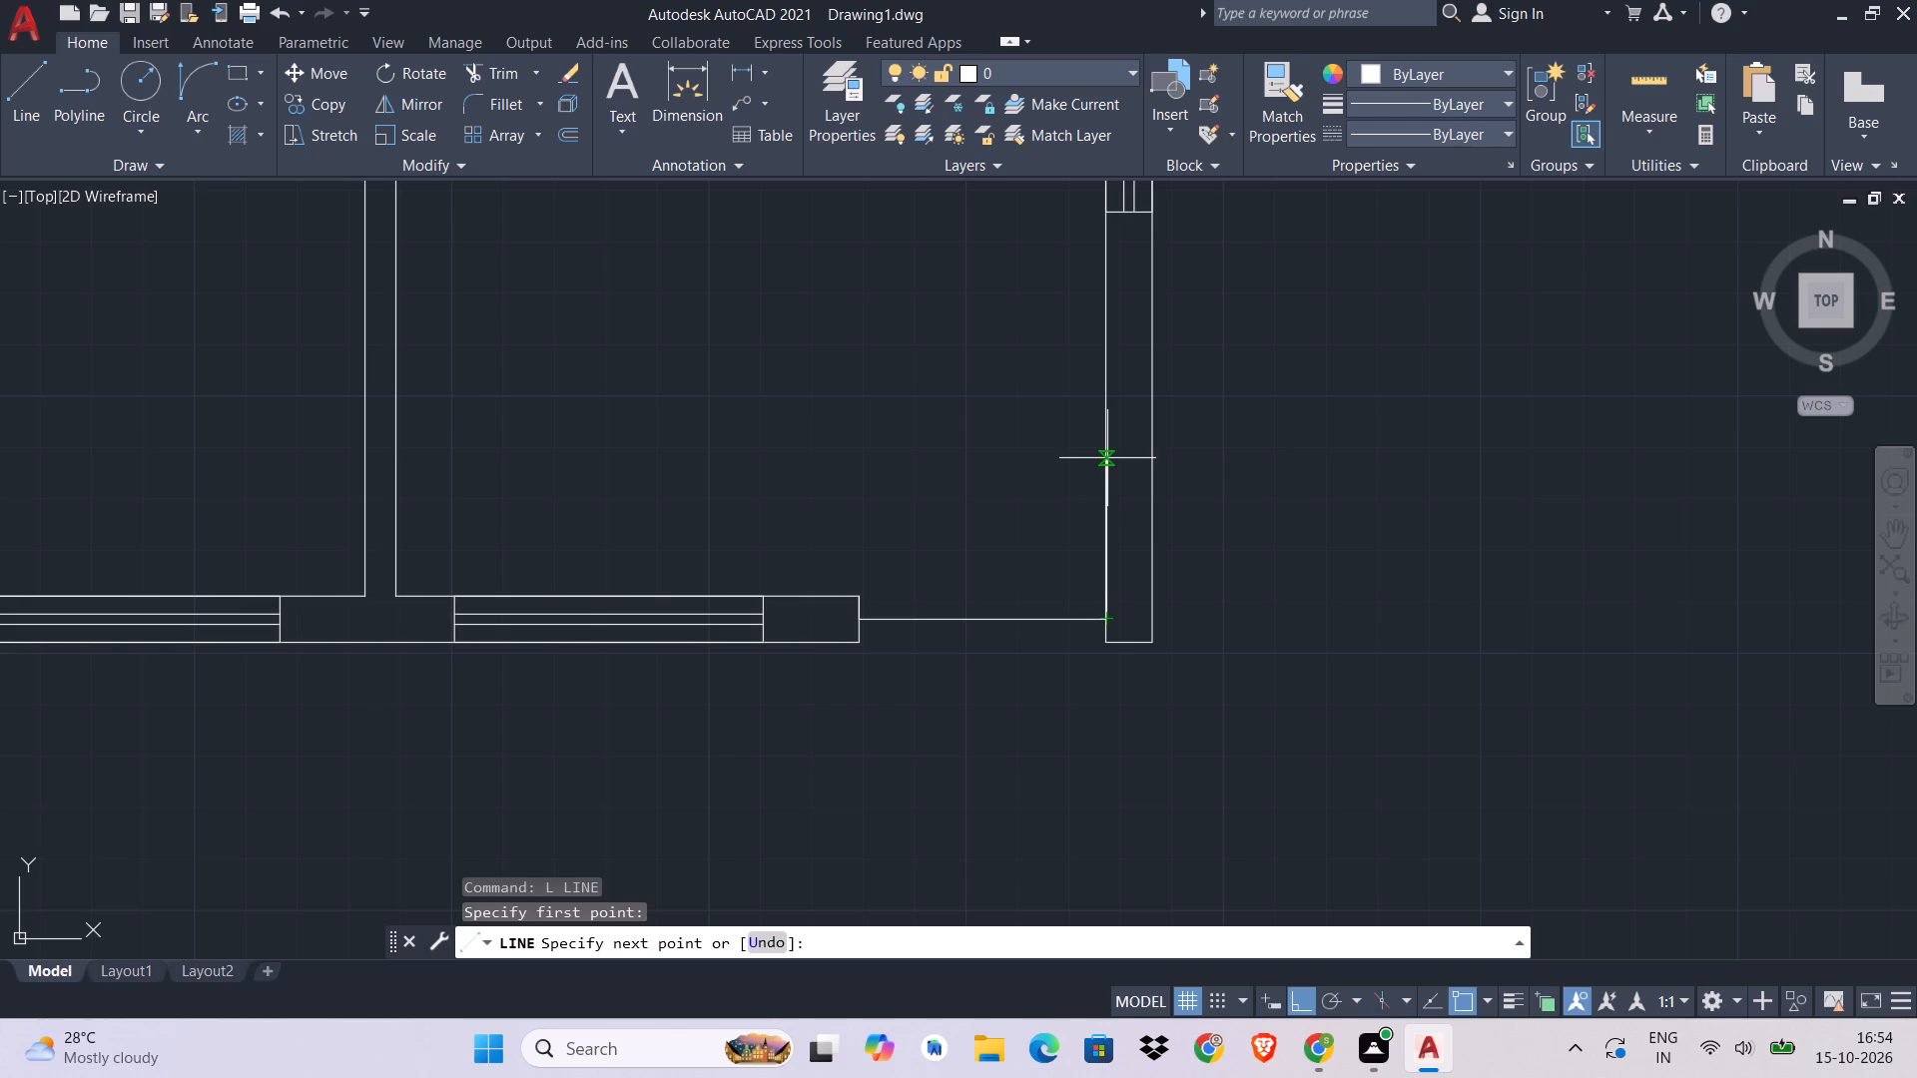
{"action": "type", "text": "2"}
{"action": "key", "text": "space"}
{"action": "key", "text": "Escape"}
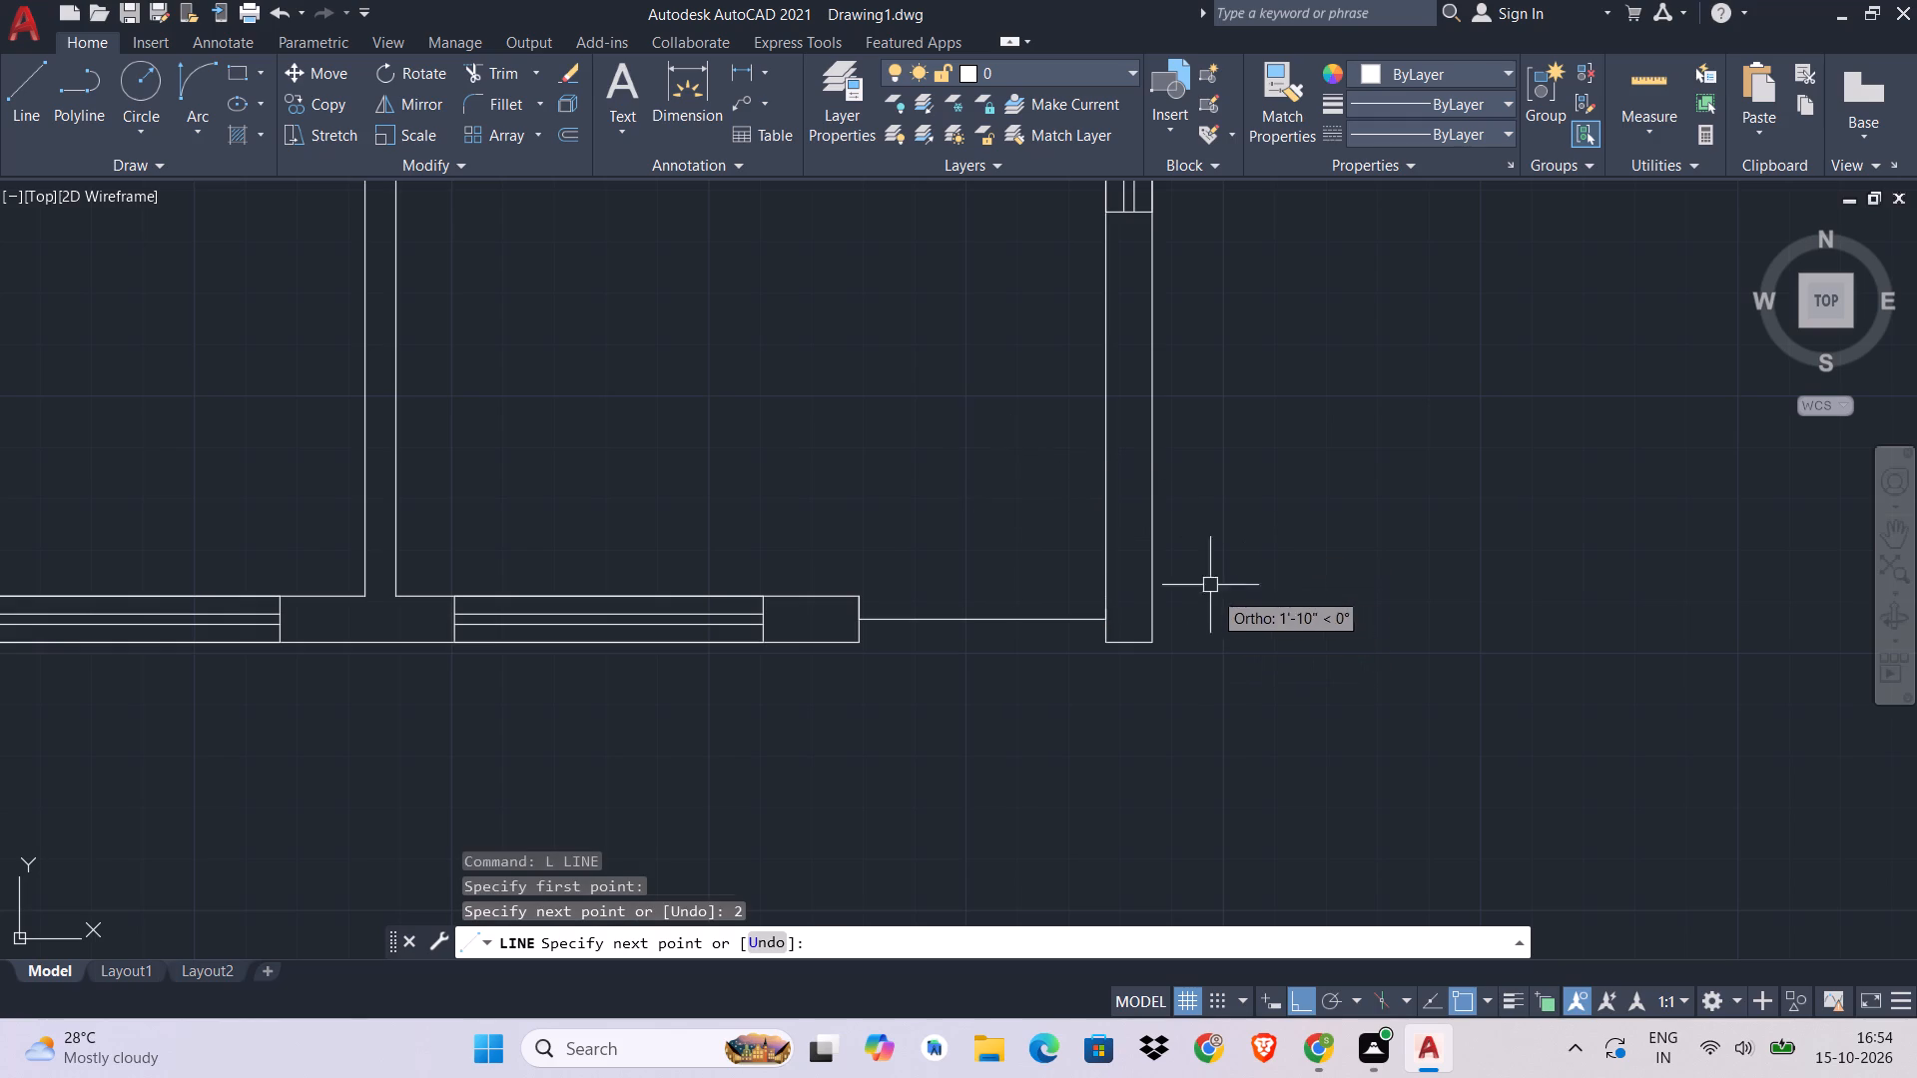
Draw a door leaf 3' long and 2" thick against the east wall's inner face, starting from the entrance opening's centre line.
{"action": "scroll", "coordinate": [1109, 609], "scroll_direction": "up", "scroll_amount": 3}
{"action": "key", "text": "l"}
{"action": "key", "text": "space"}
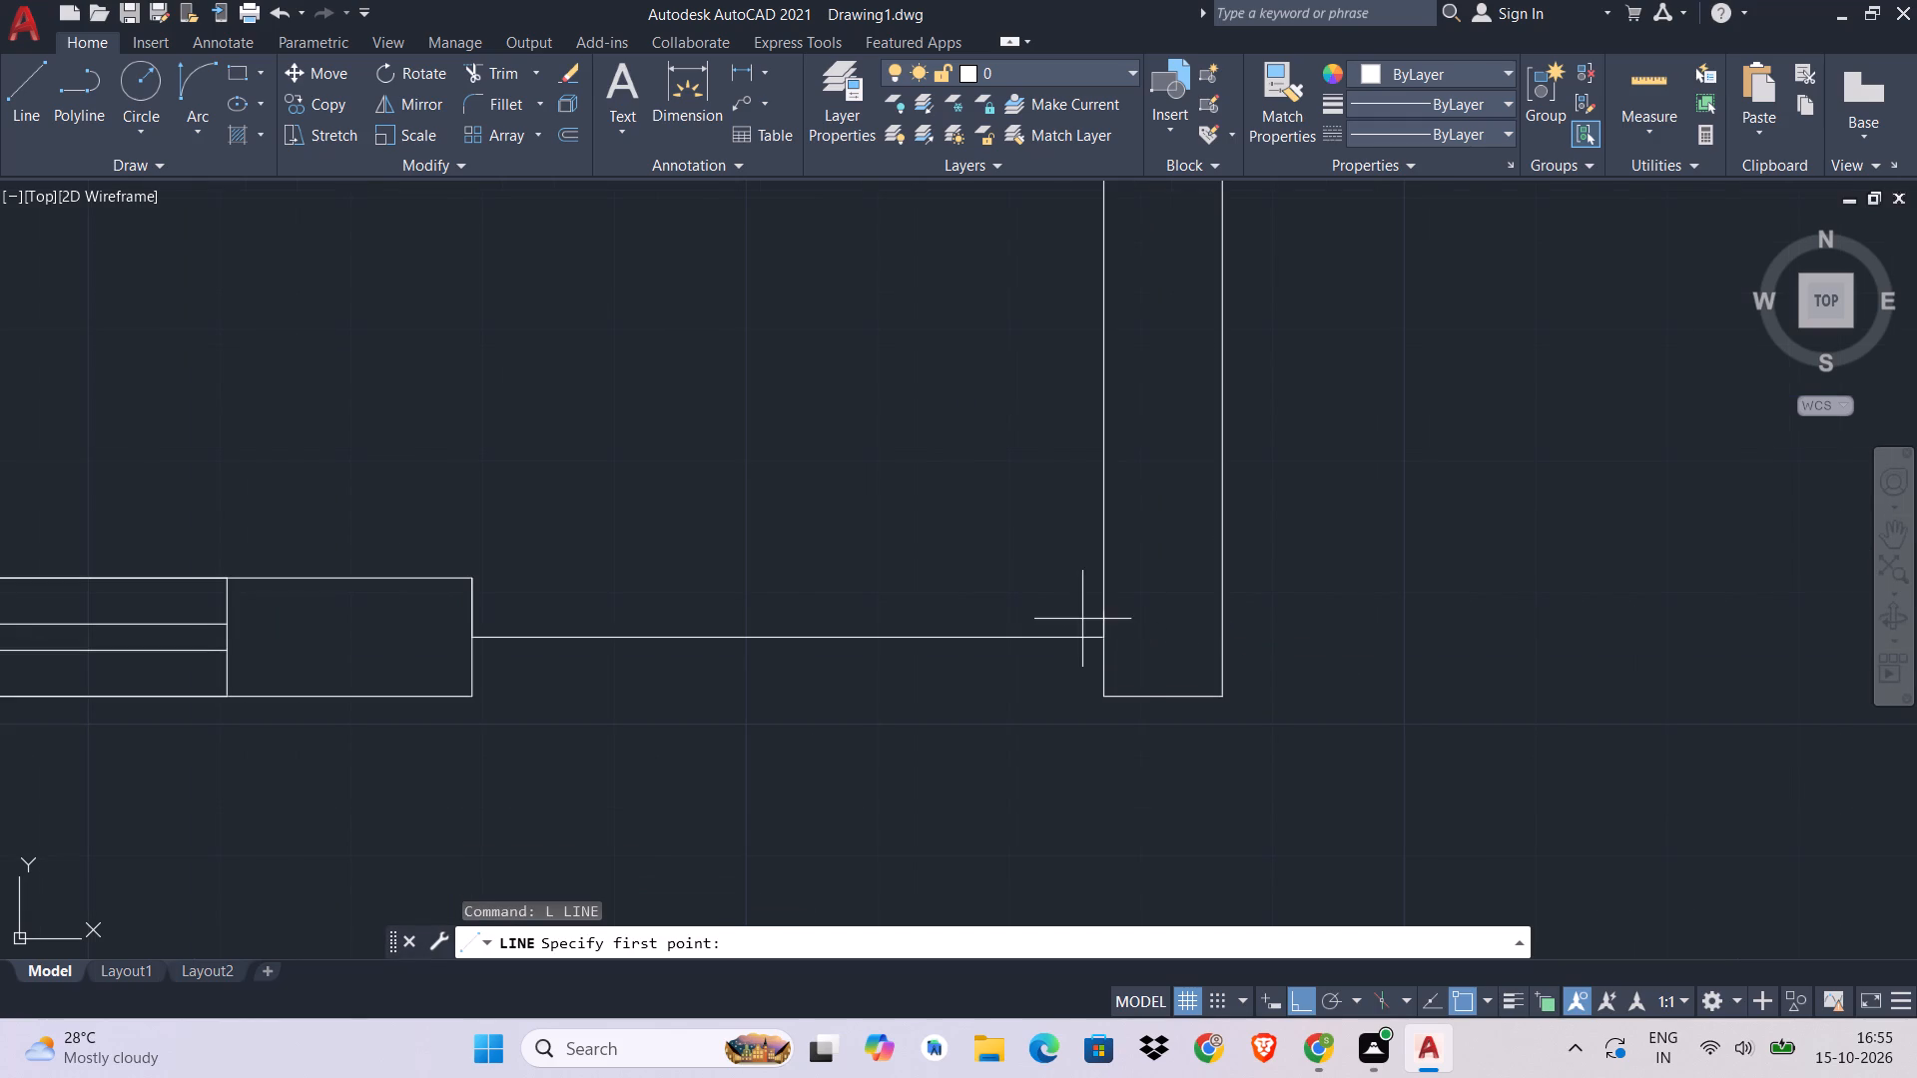
{"action": "left_click", "coordinate": [1111, 634]}
{"action": "middle_click_drag", "start_coordinate": [1168, 244], "coordinate": [1174, 432]}
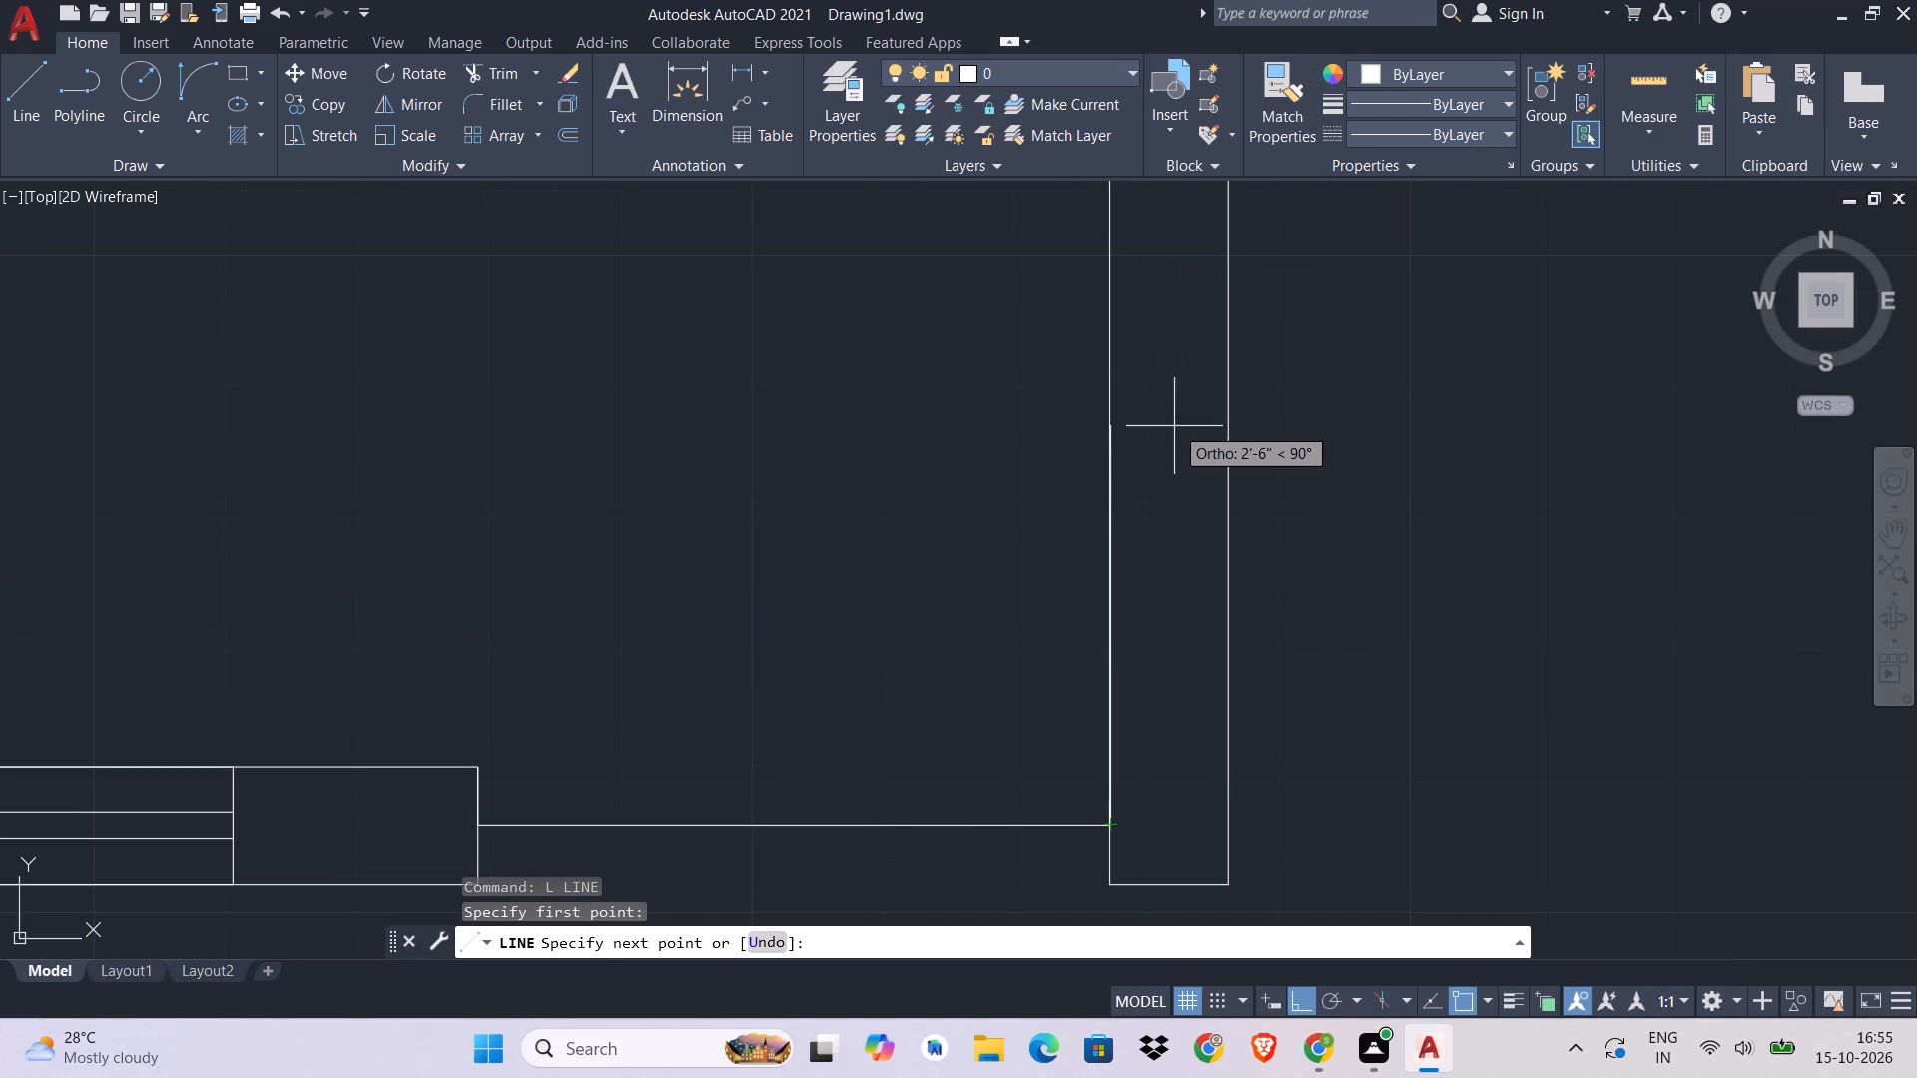
{"action": "key", "text": "3"}
{"action": "type", "text": "'"}
{"action": "key", "text": "space"}
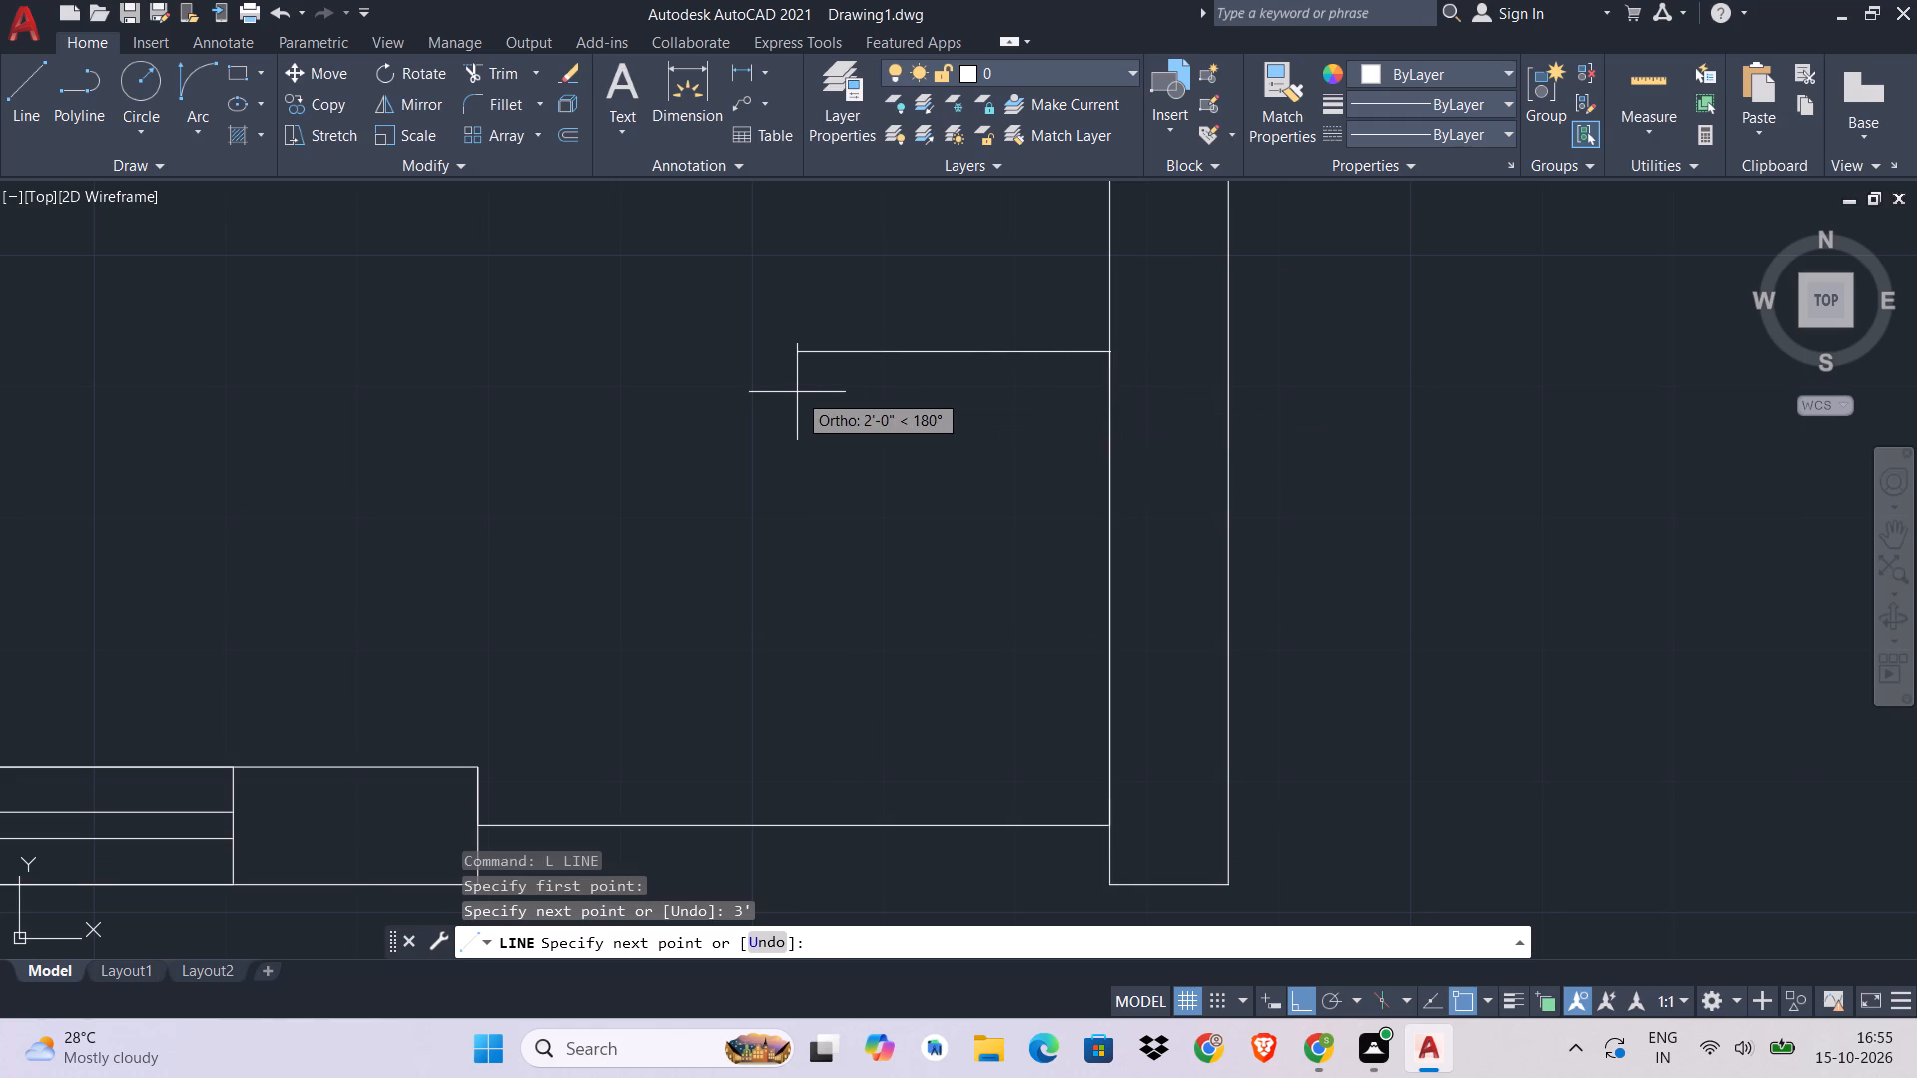
{"action": "key", "text": "2"}
{"action": "key", "text": "space"}
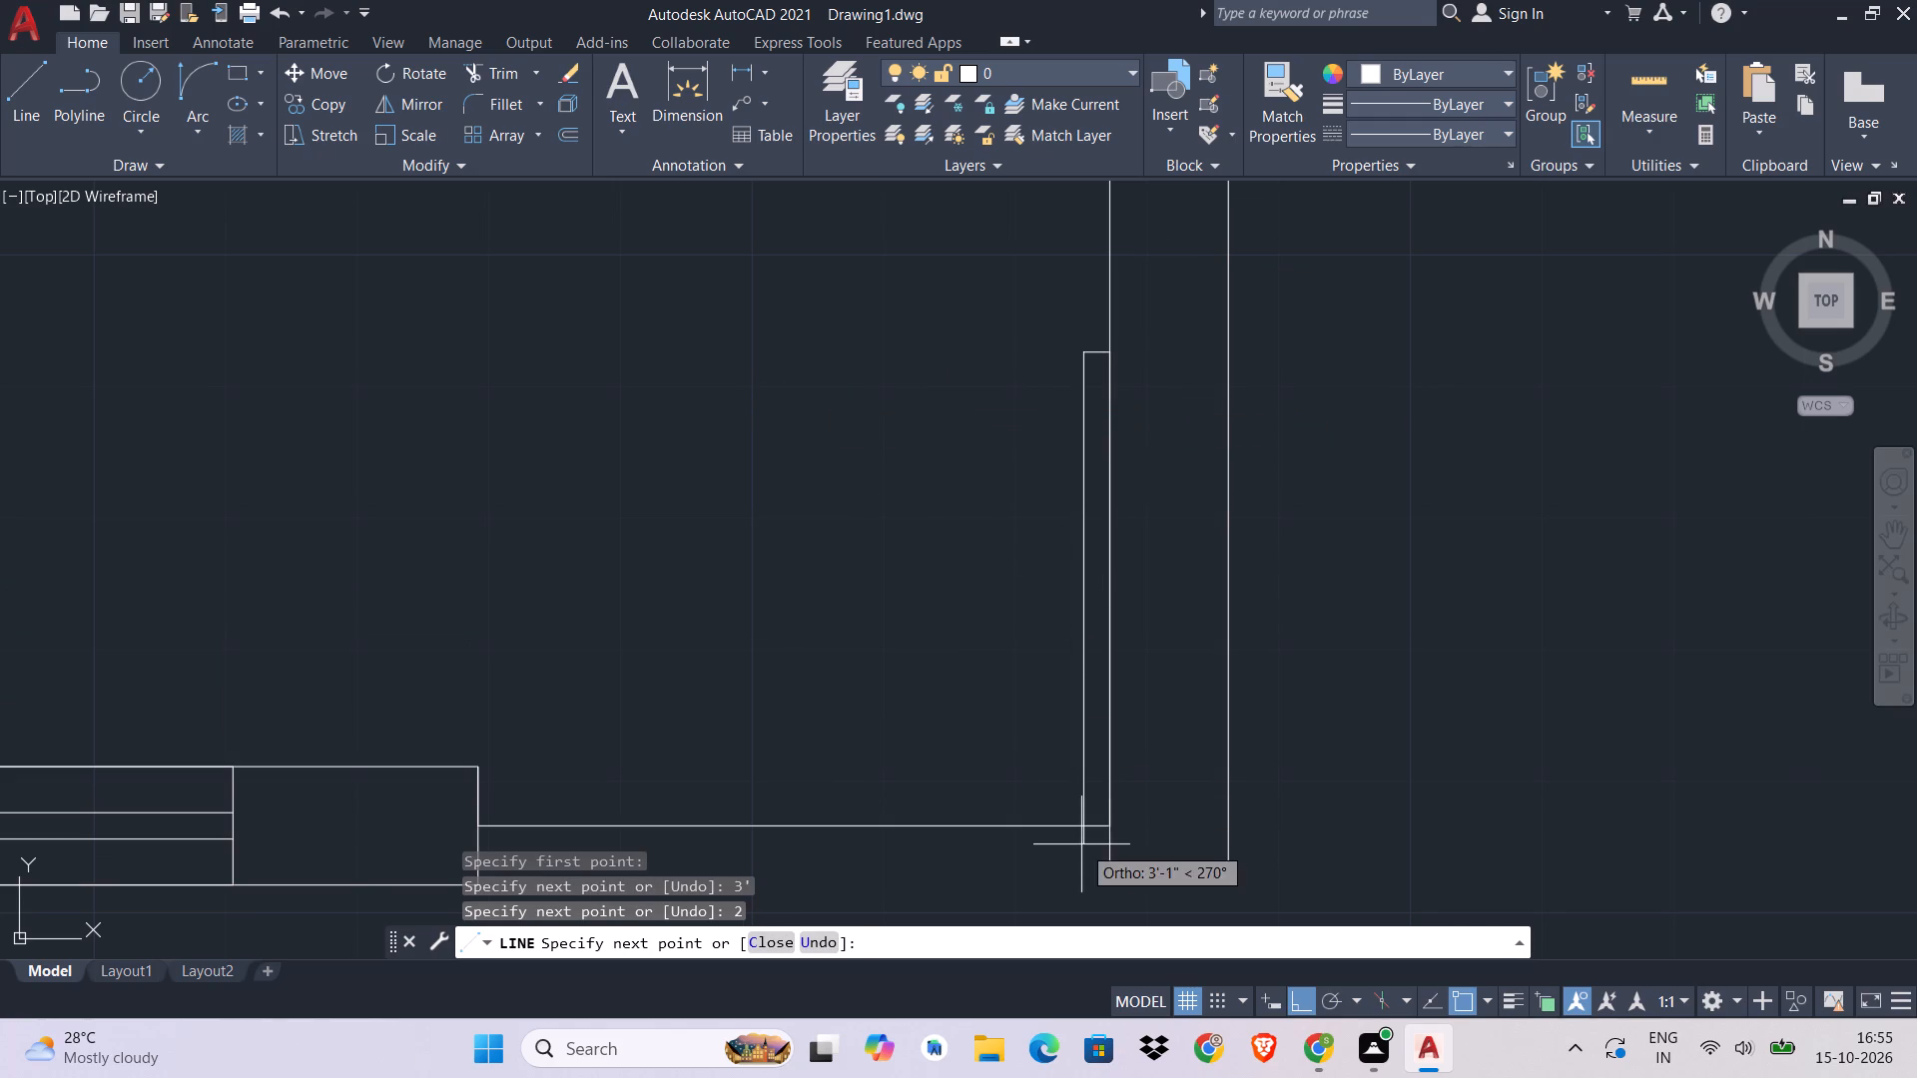
{"action": "left_click", "coordinate": [1082, 832]}
{"action": "scroll", "coordinate": [1080, 810], "scroll_direction": "down", "scroll_amount": 1}
{"action": "middle_click_drag", "start_coordinate": [1080, 810], "coordinate": [1201, 683]}
{"action": "key", "text": "Escape"}
{"action": "key", "text": "Escape"}
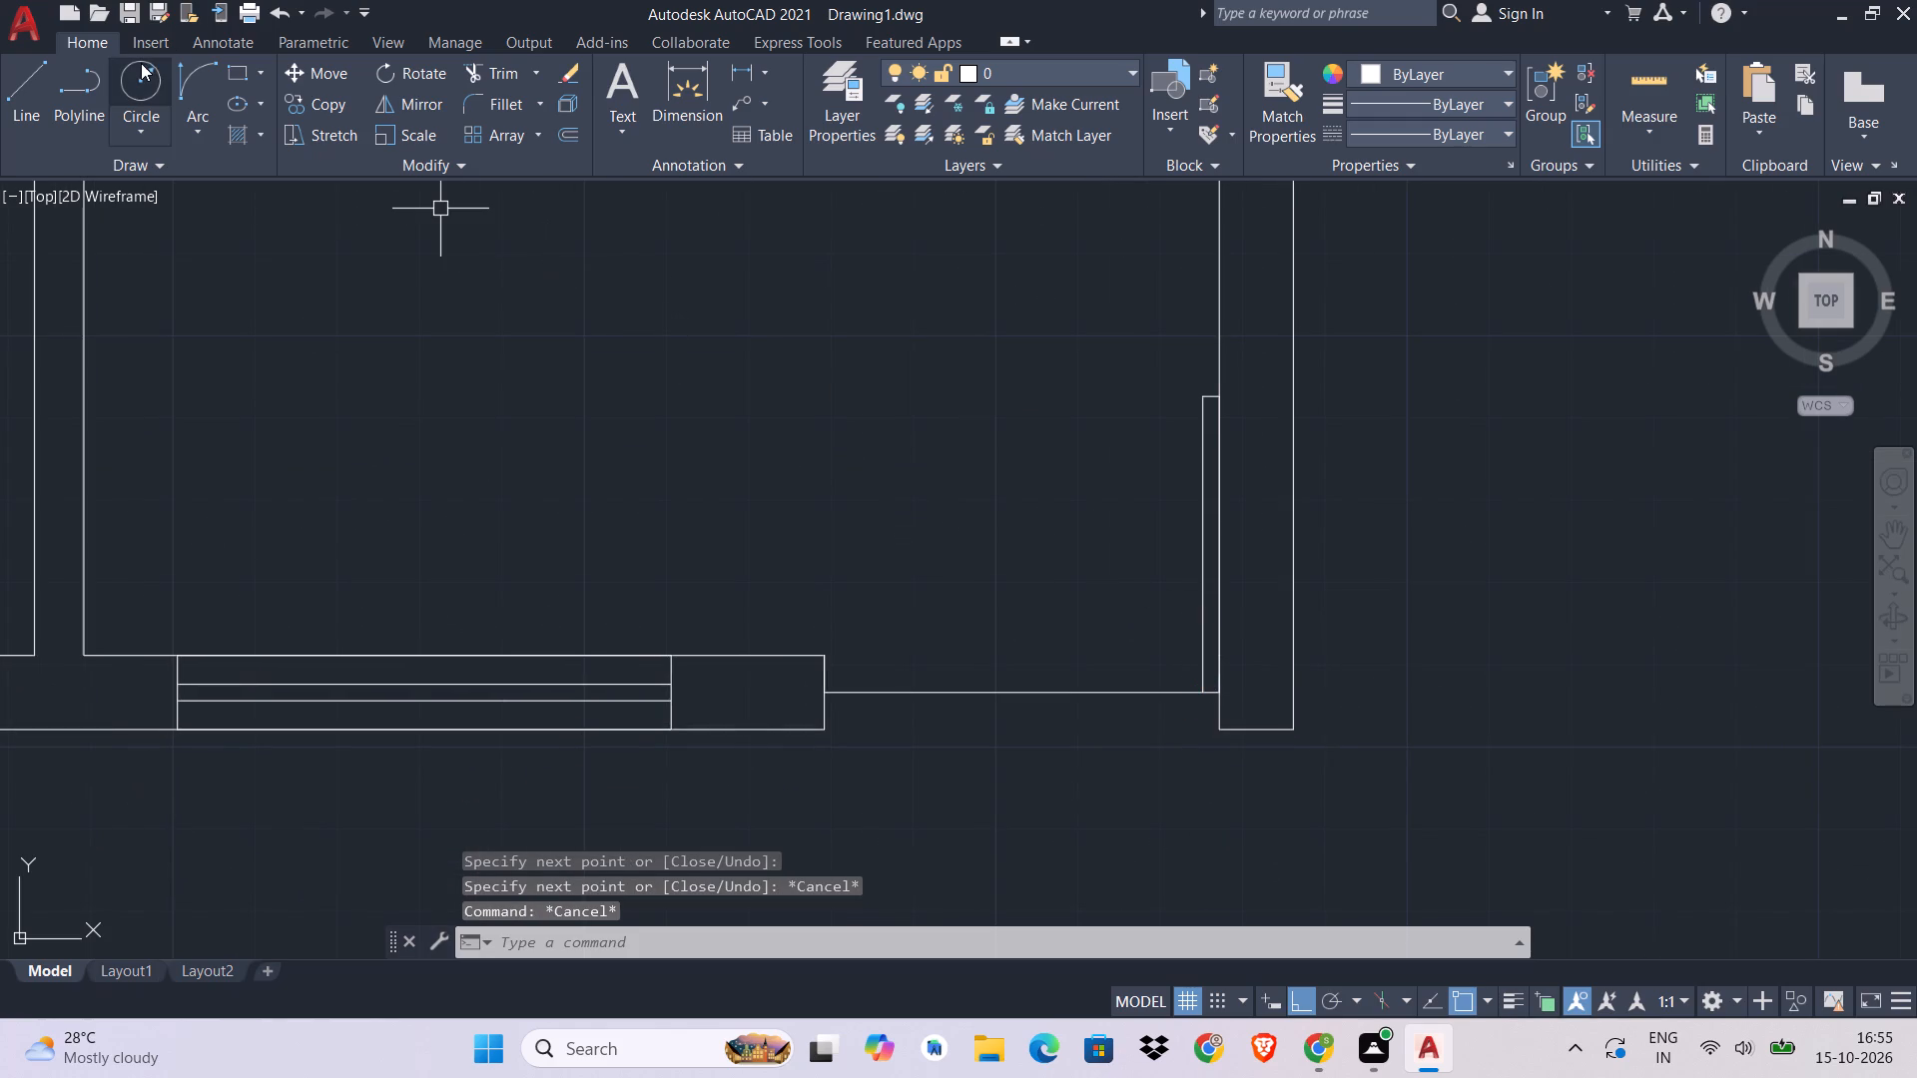
Draw the door swing as a start-end-direction arc from the leaf's free northwest corner to the opening's west jamb.
{"action": "left_click", "coordinate": [202, 83]}
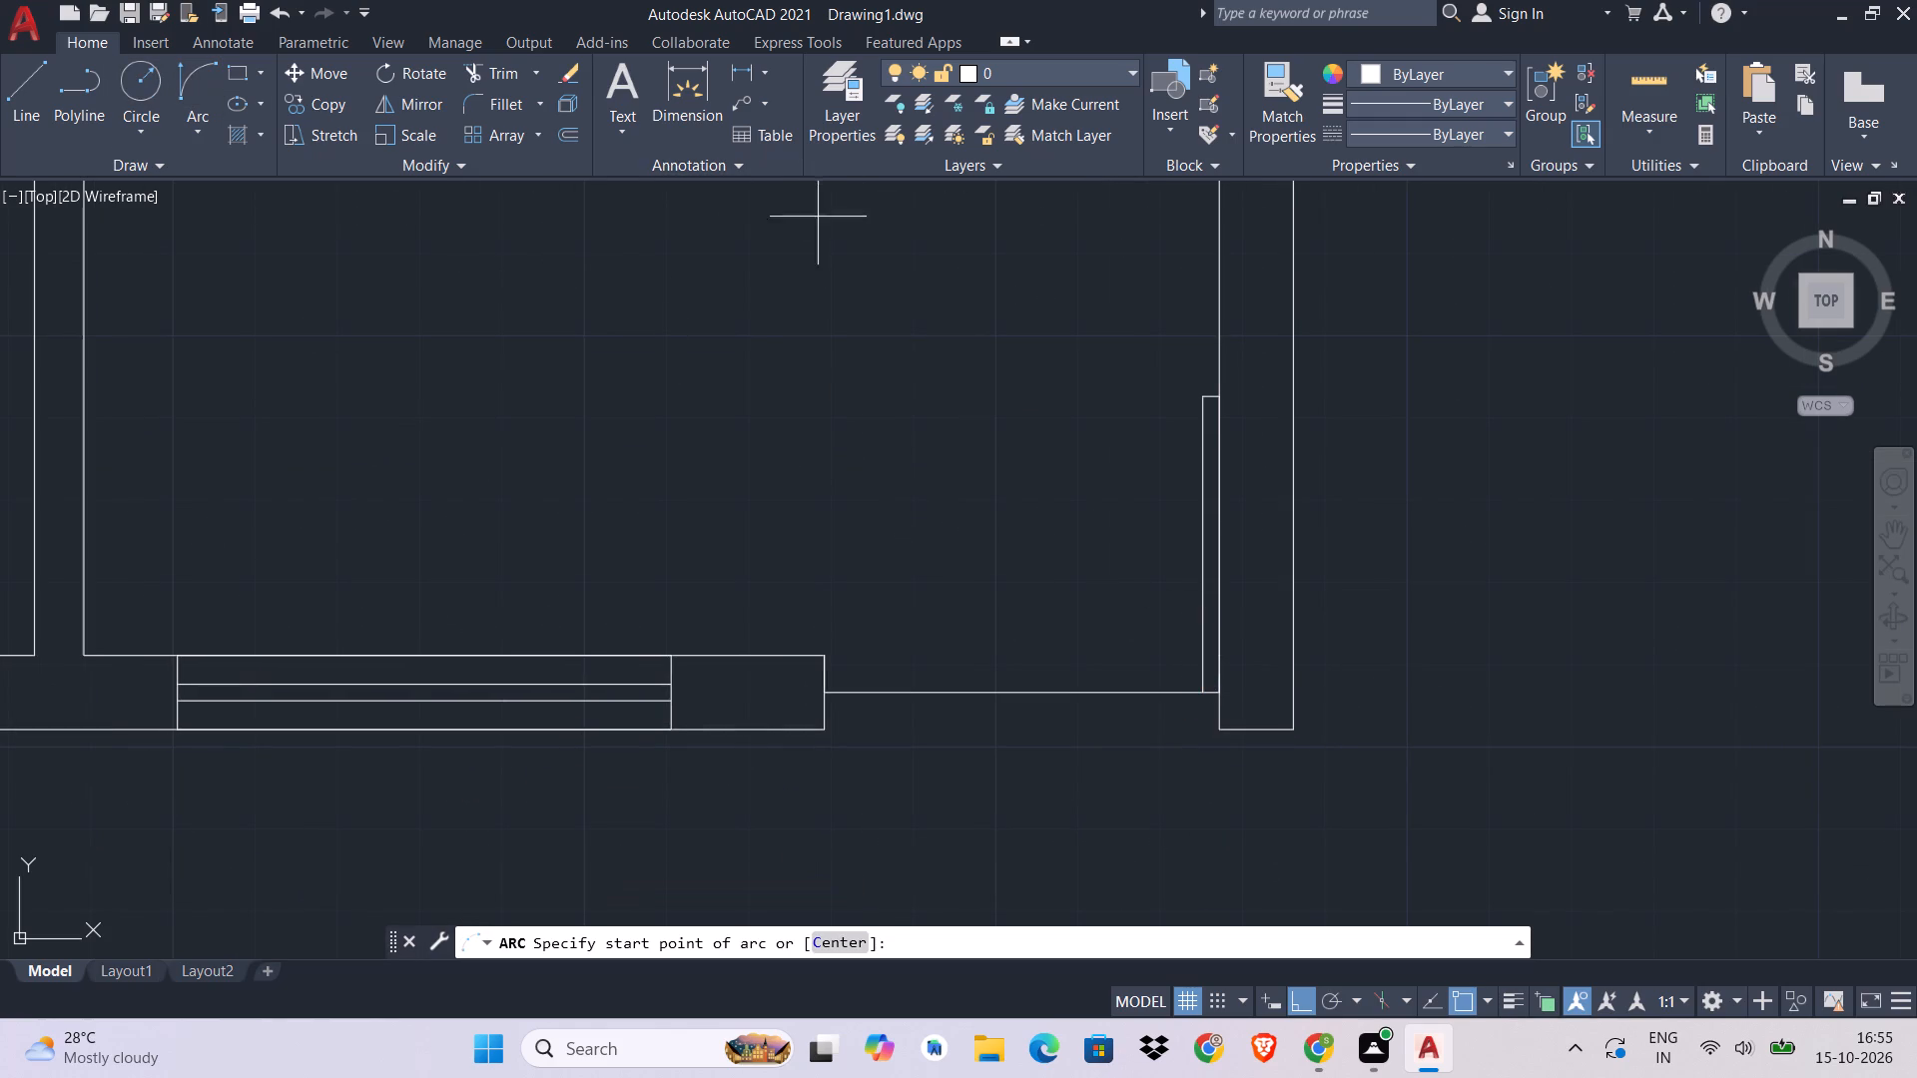
{"action": "left_click", "coordinate": [1199, 393]}
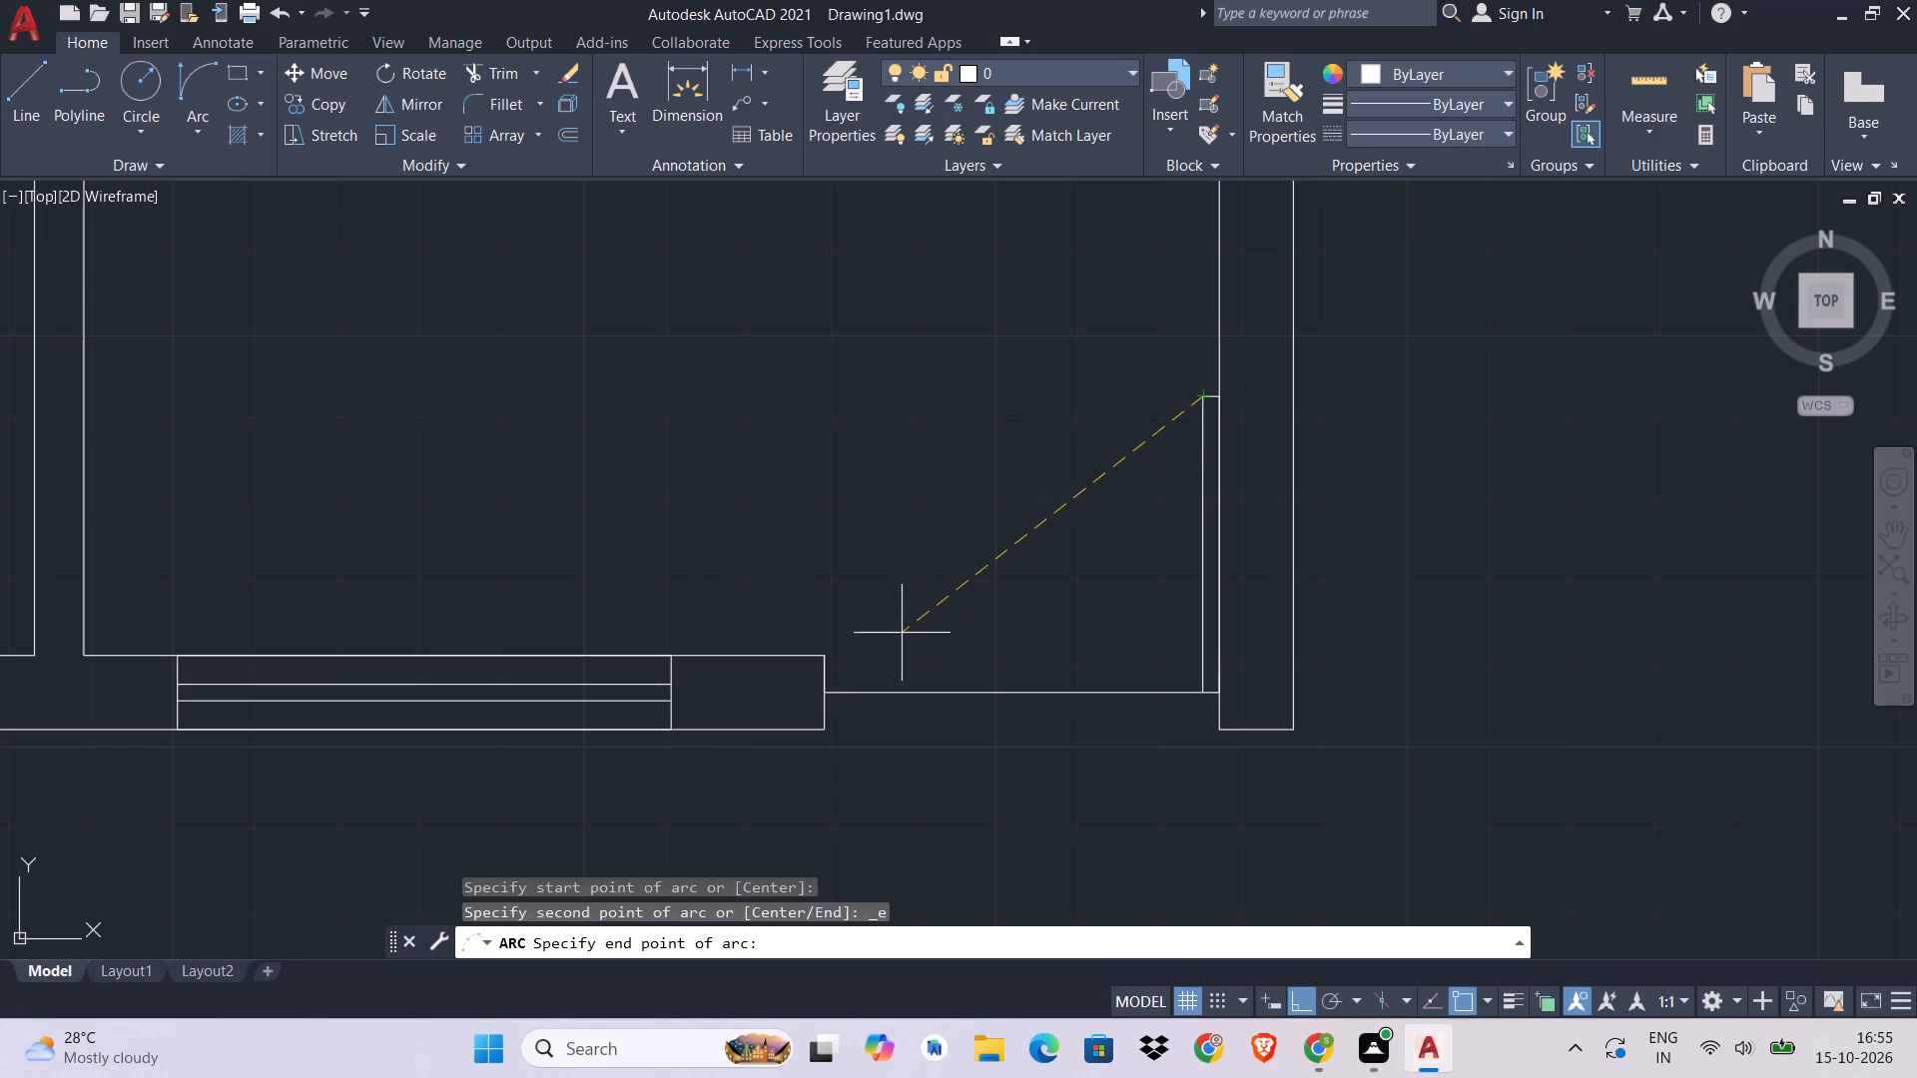
{"action": "left_click", "coordinate": [828, 685]}
{"action": "left_click", "coordinate": [799, 510]}
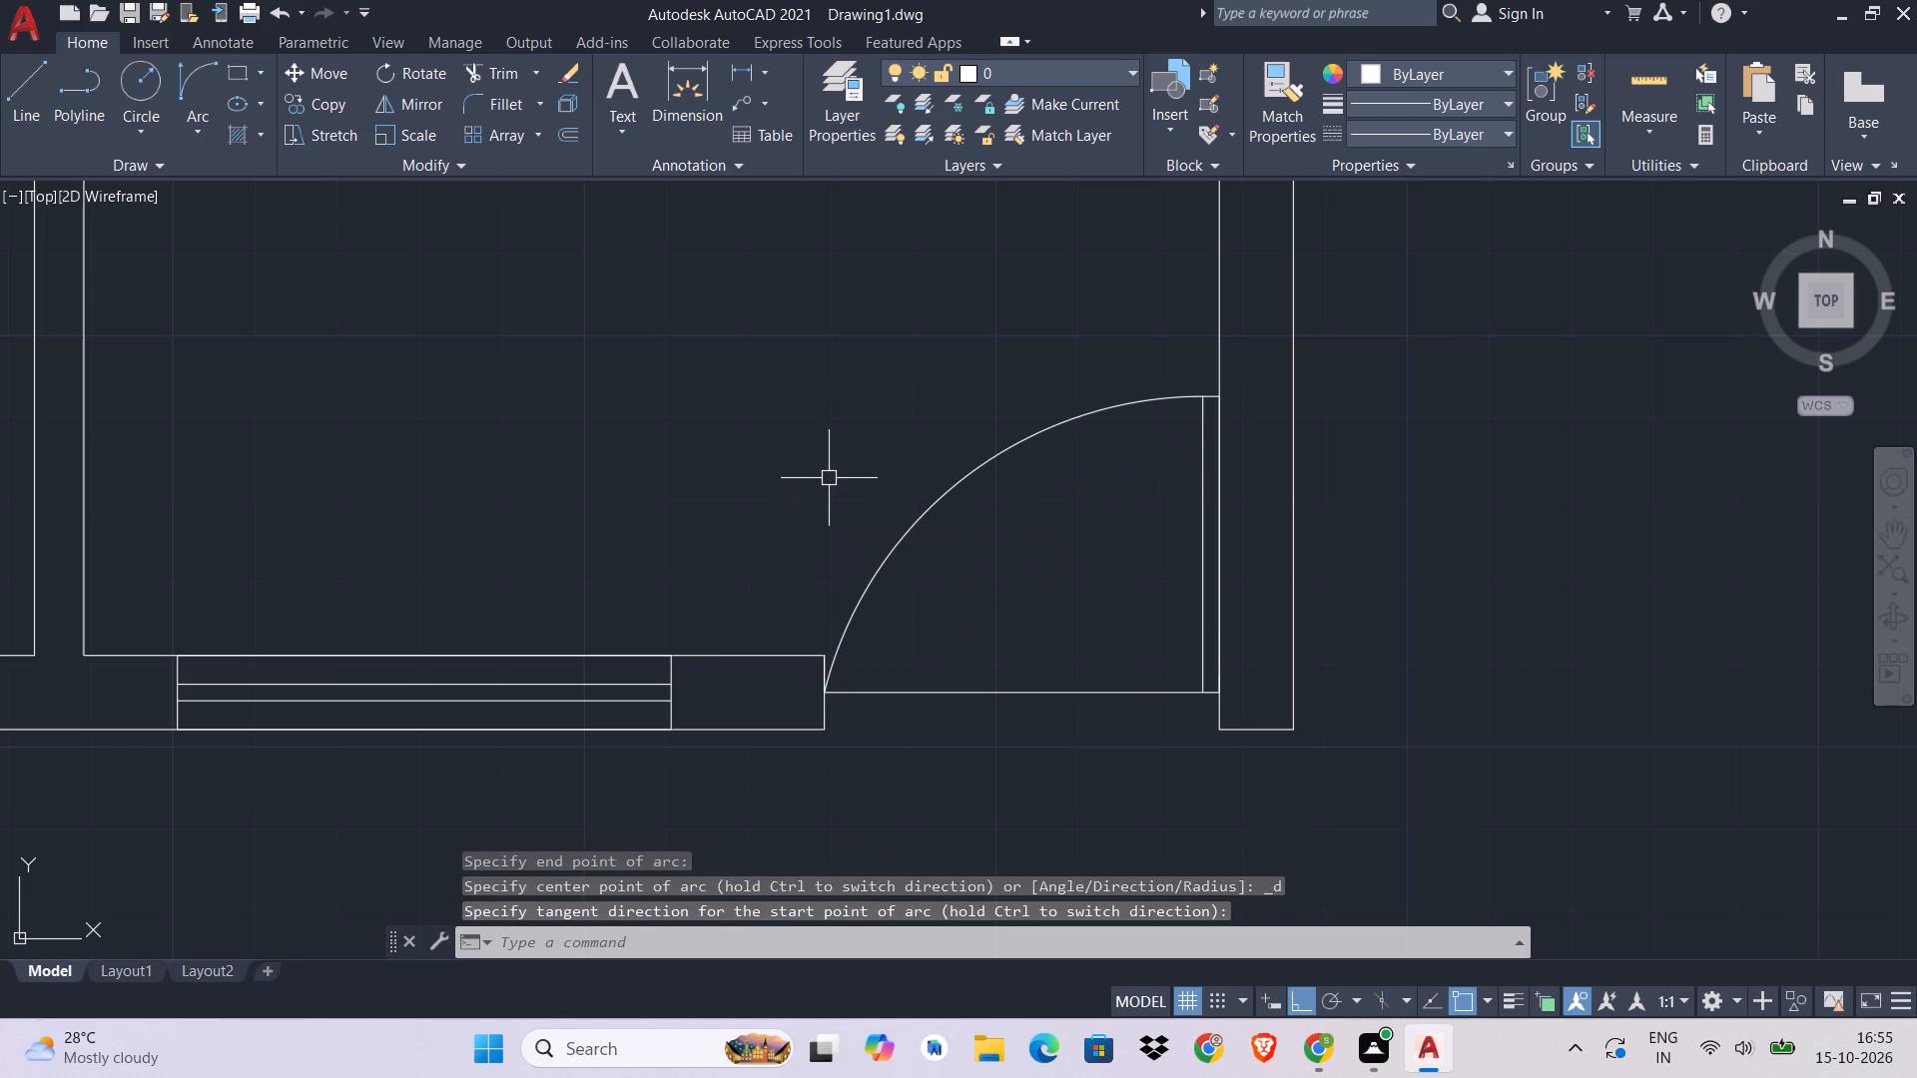
{"action": "key", "text": "Escape"}
Remove the centre line spanning the entrance opening with Trim.
{"action": "key", "text": "t"}
{"action": "type", "text": "R"}
{"action": "key", "text": "space"}
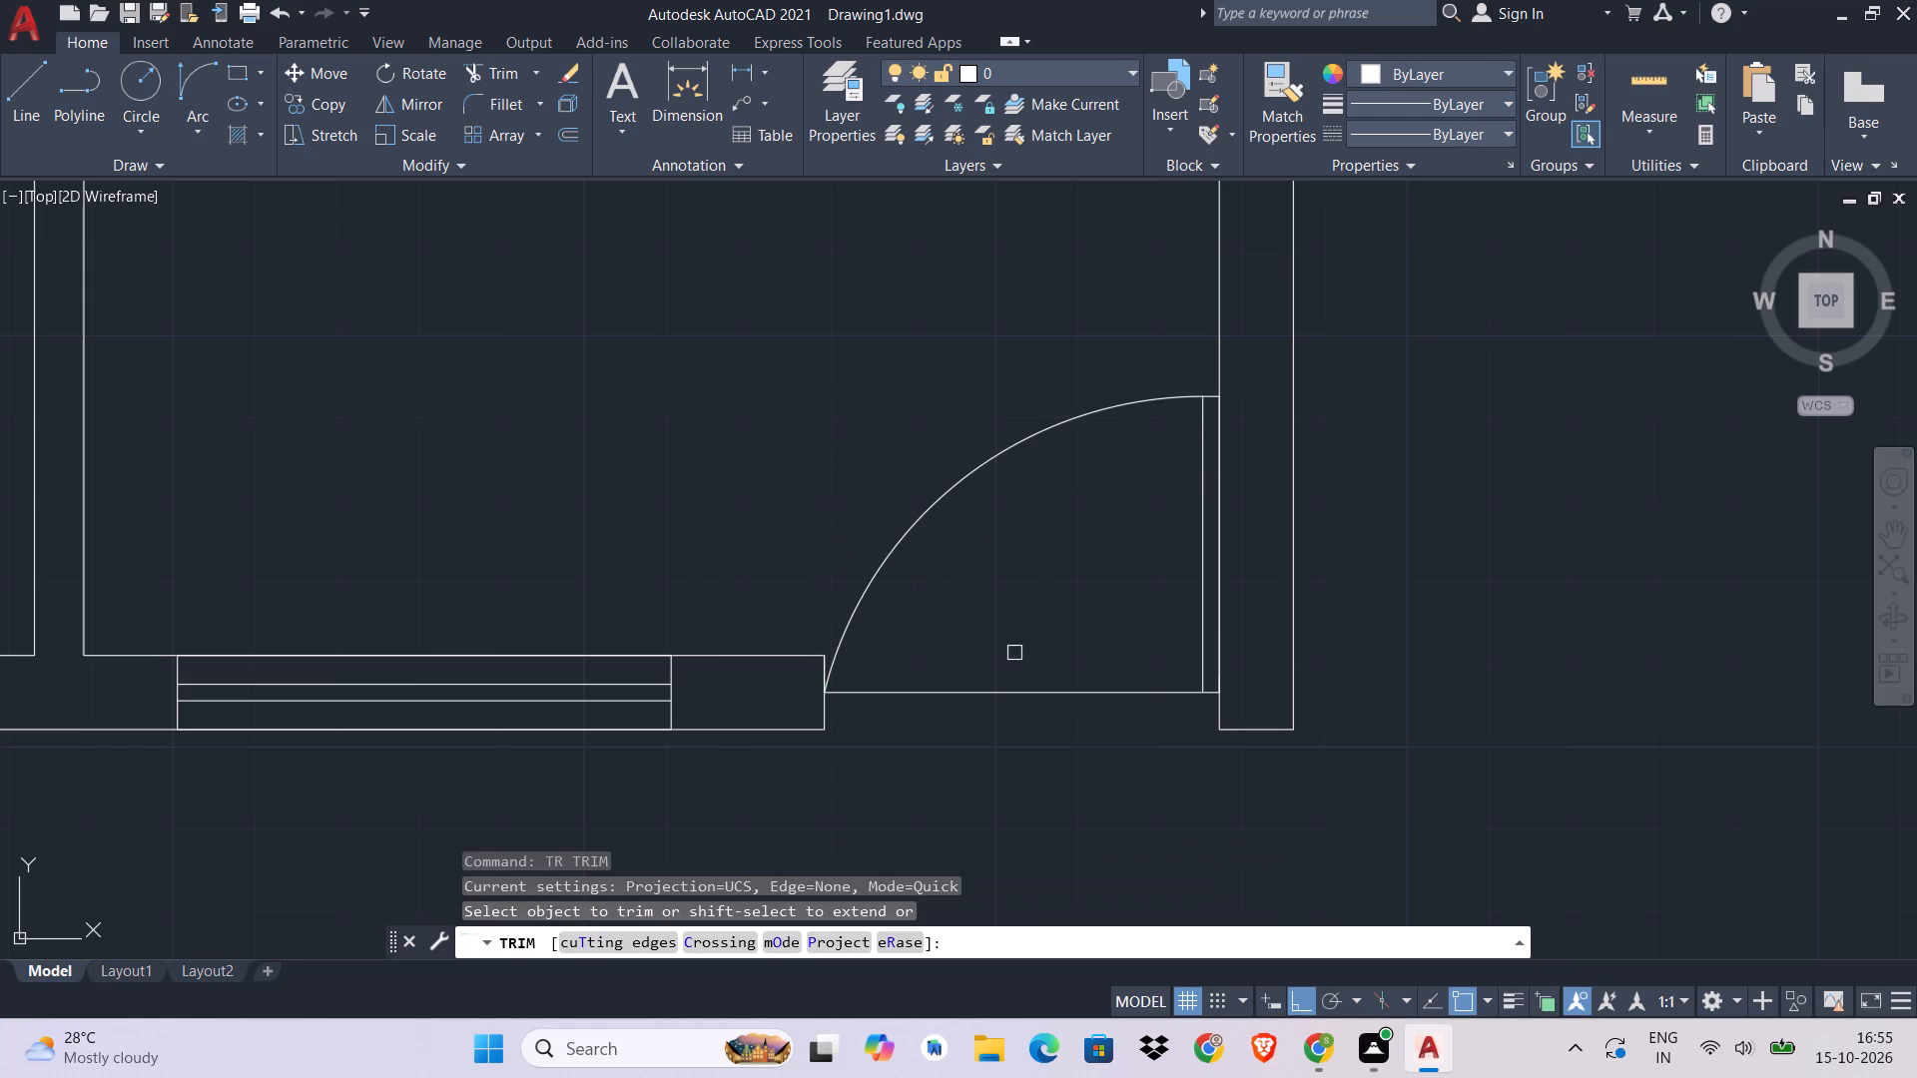
{"action": "left_click", "coordinate": [1074, 675]}
{"action": "left_click", "coordinate": [1017, 768]}
{"action": "scroll", "coordinate": [1005, 730], "scroll_direction": "down", "scroll_amount": 3}
{"action": "middle_click_drag", "start_coordinate": [1010, 721], "coordinate": [1031, 653]}
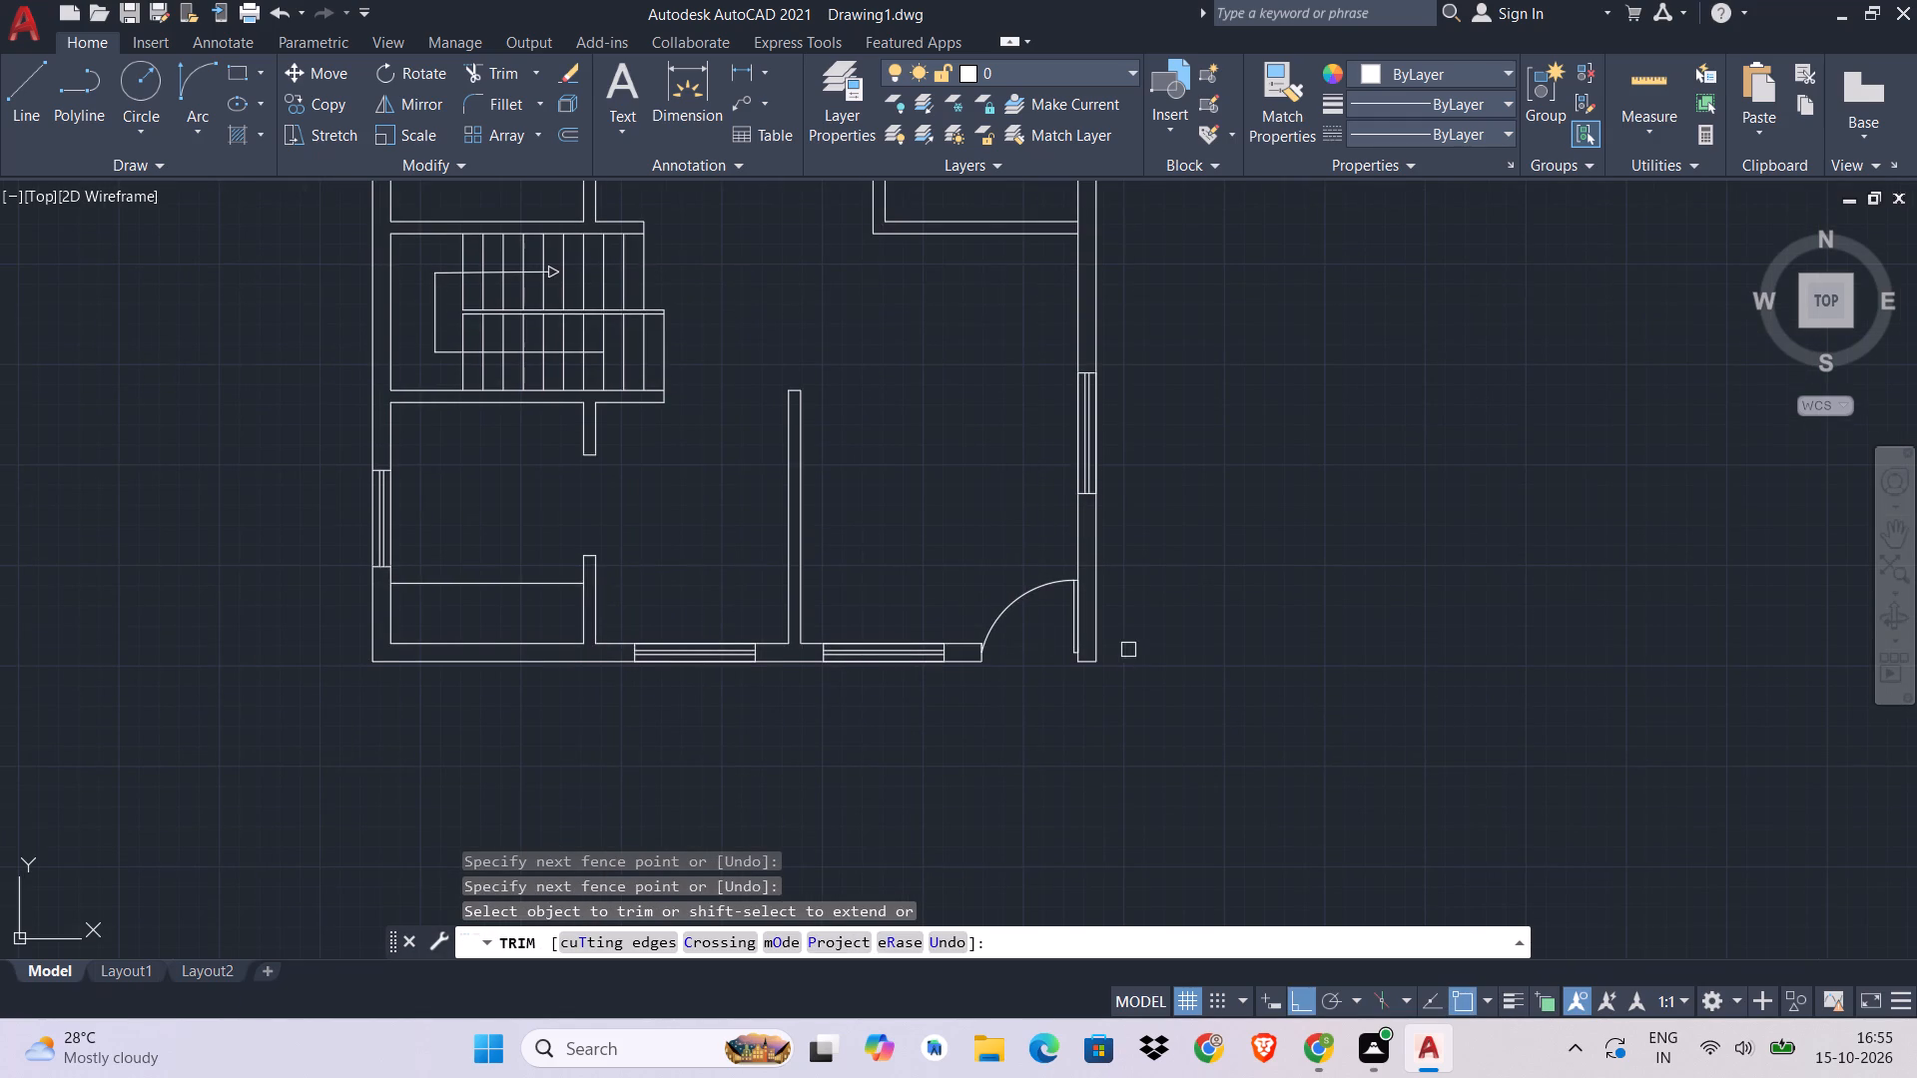
{"action": "key", "text": "Escape"}
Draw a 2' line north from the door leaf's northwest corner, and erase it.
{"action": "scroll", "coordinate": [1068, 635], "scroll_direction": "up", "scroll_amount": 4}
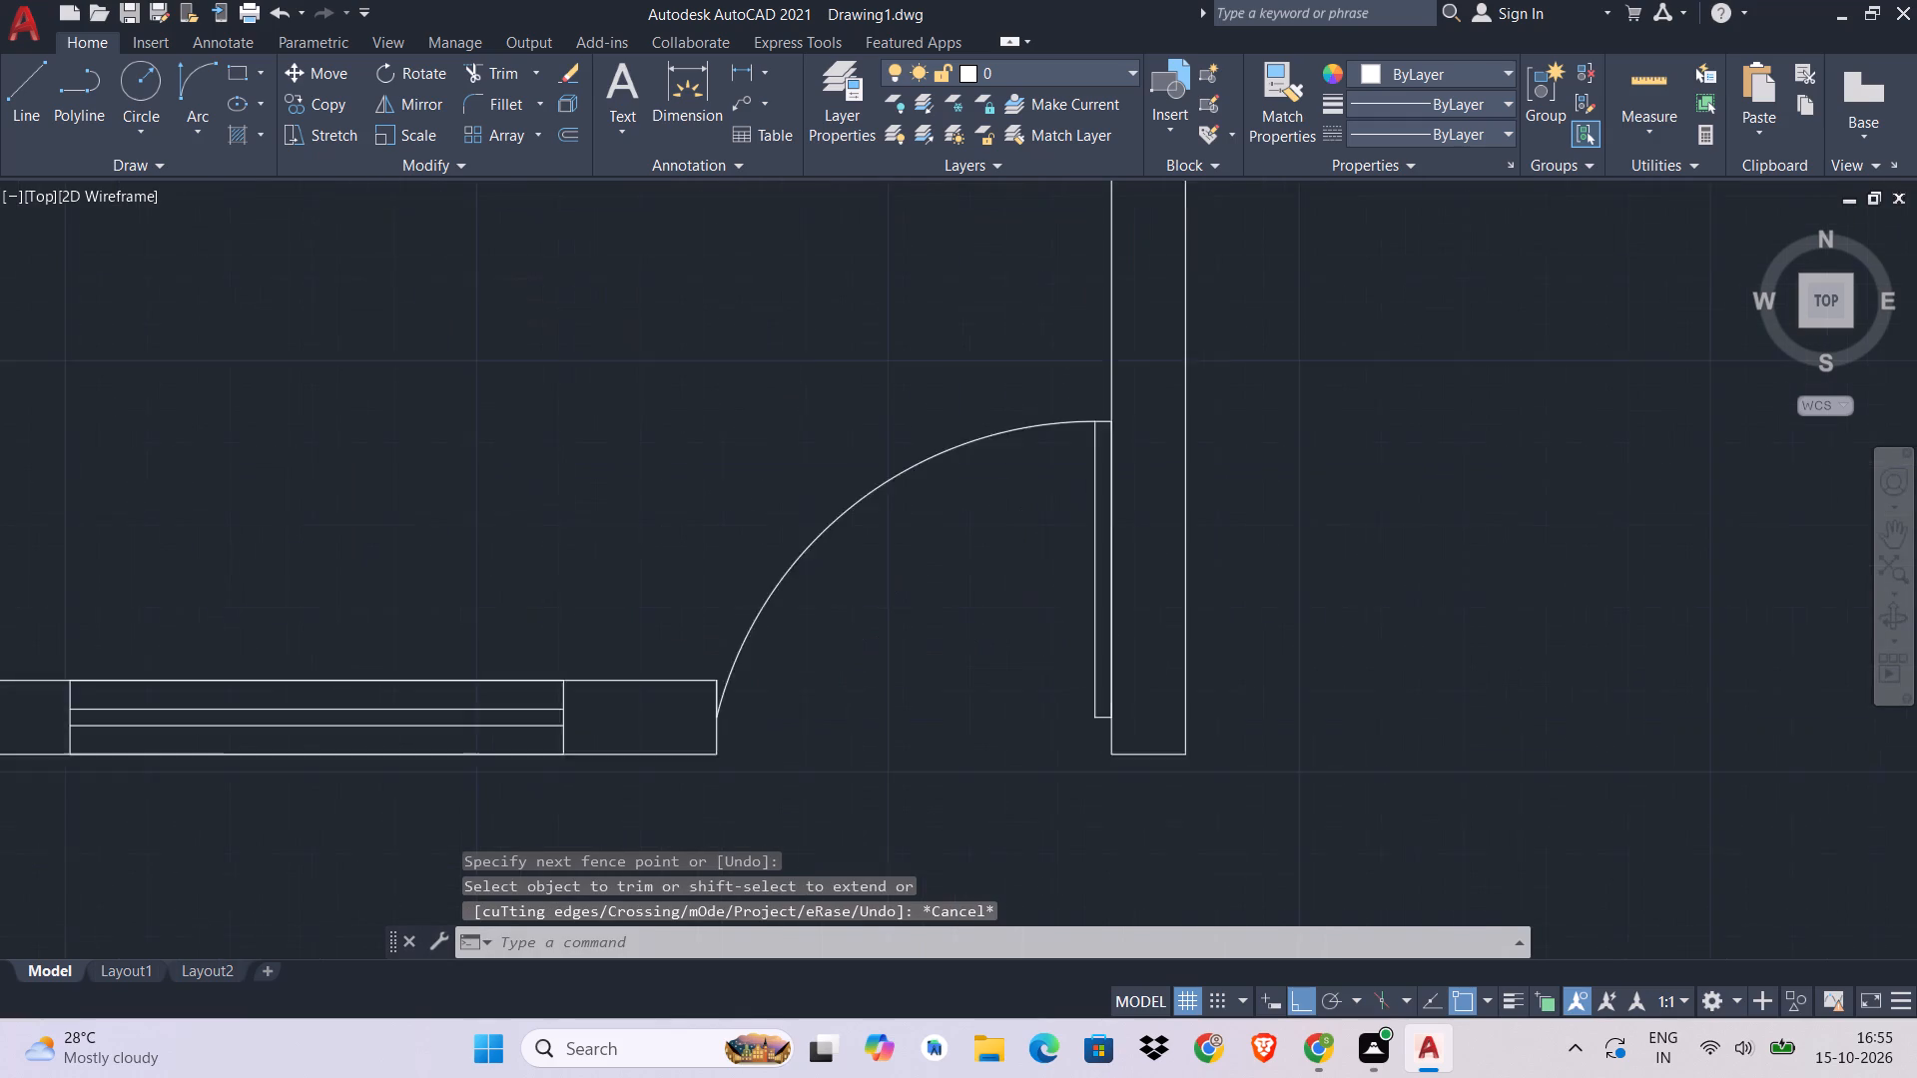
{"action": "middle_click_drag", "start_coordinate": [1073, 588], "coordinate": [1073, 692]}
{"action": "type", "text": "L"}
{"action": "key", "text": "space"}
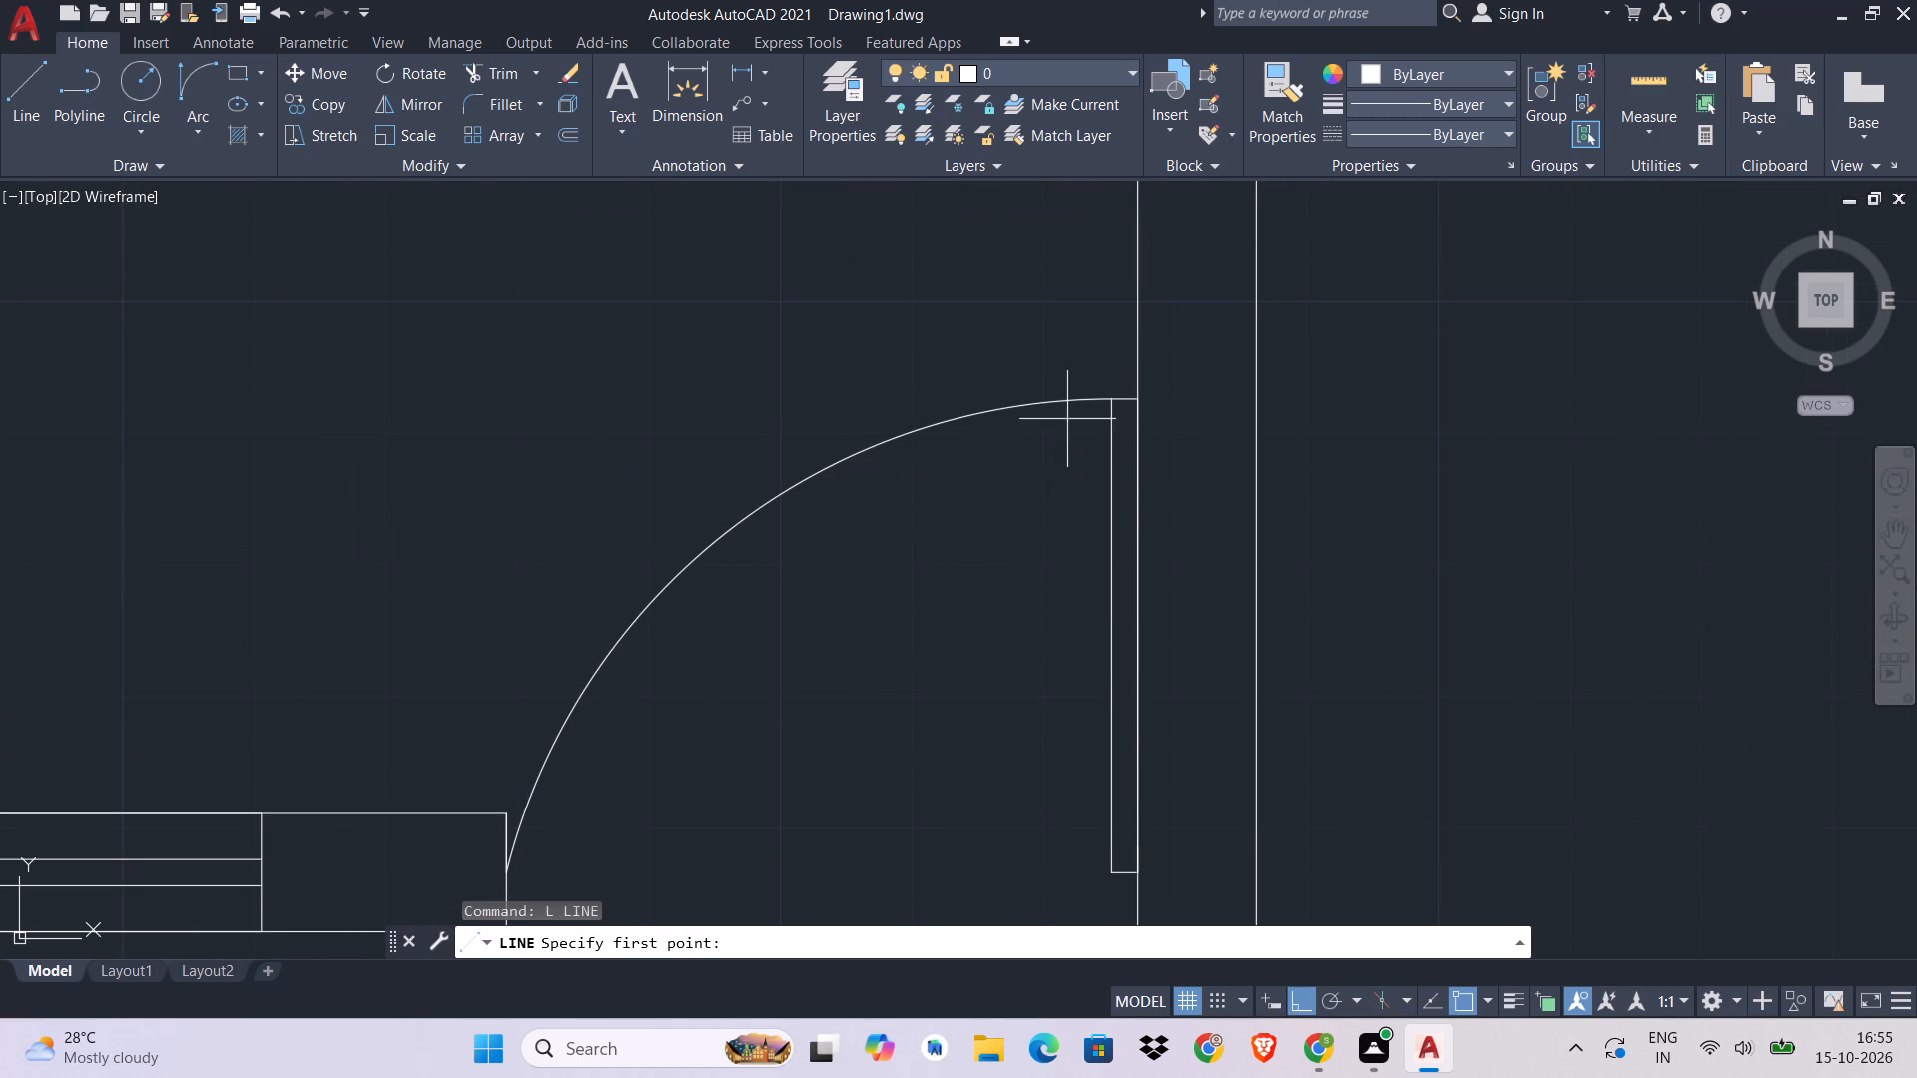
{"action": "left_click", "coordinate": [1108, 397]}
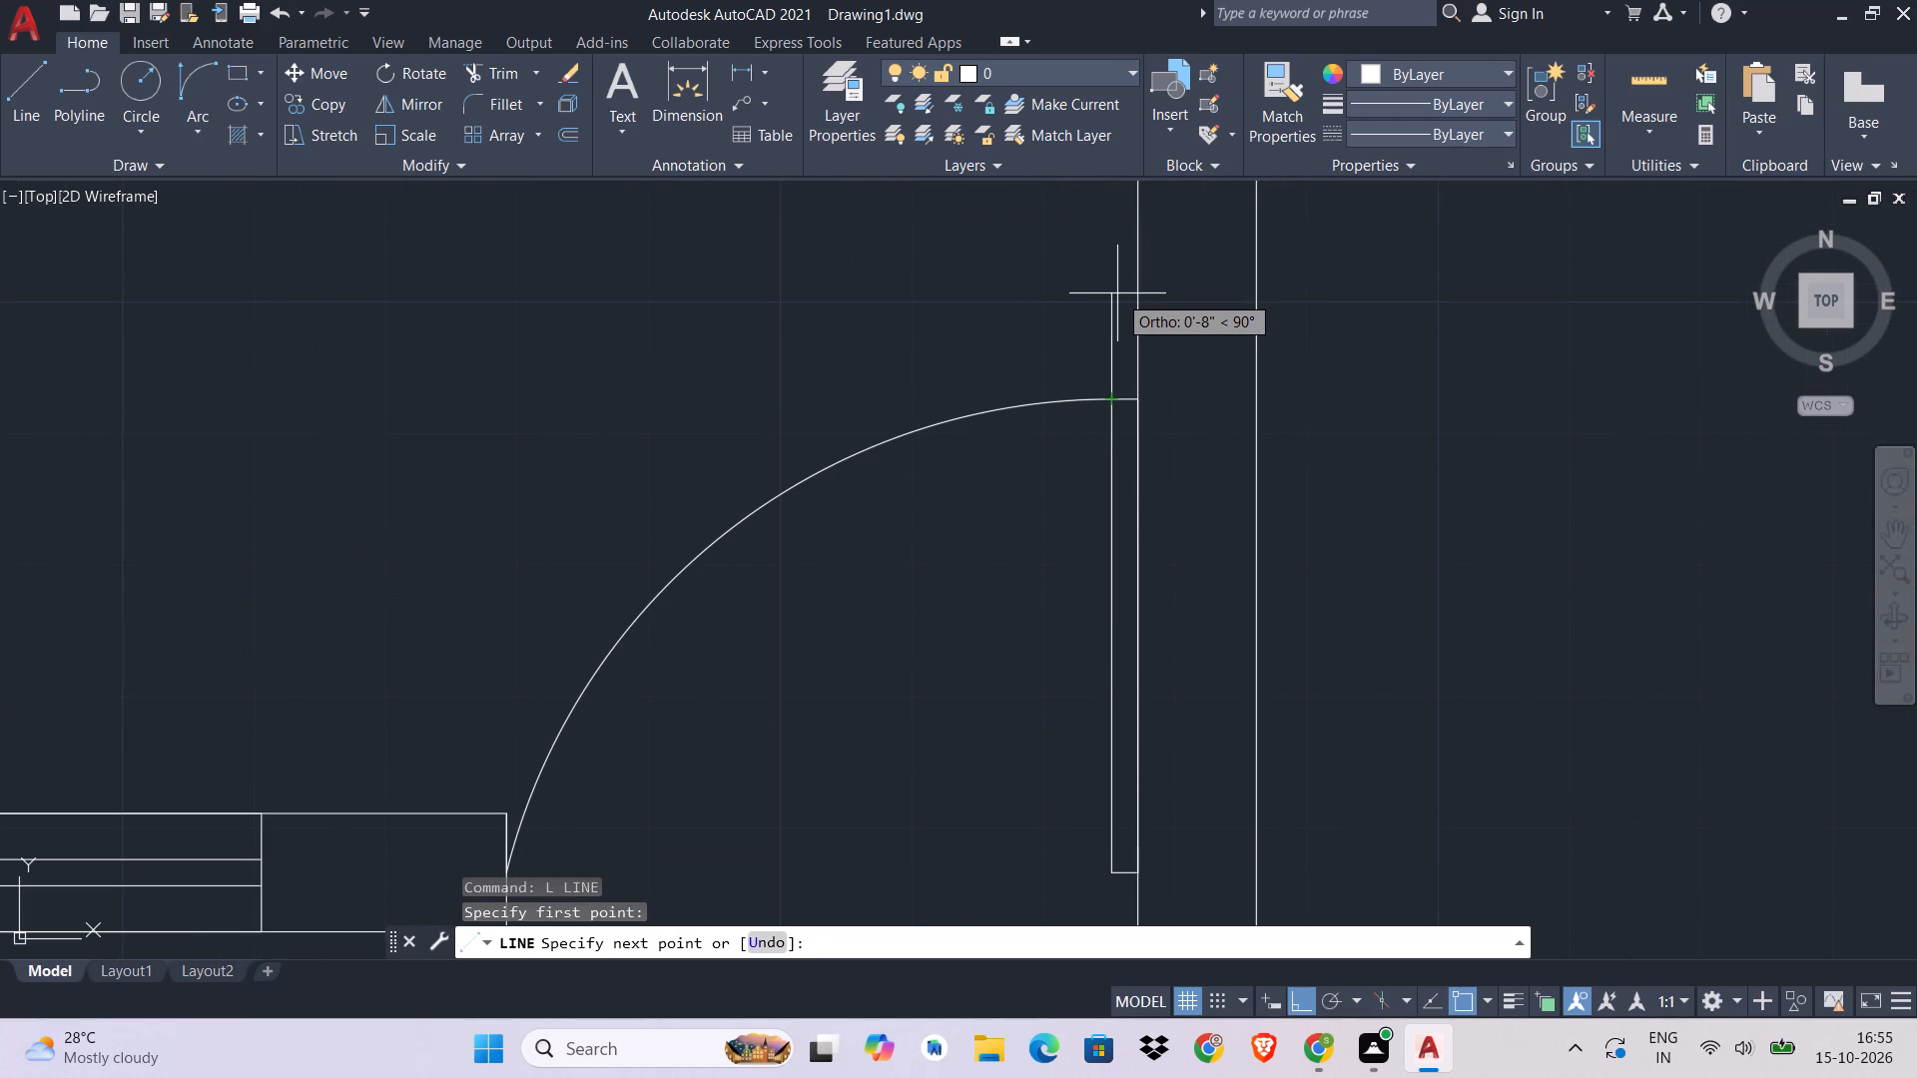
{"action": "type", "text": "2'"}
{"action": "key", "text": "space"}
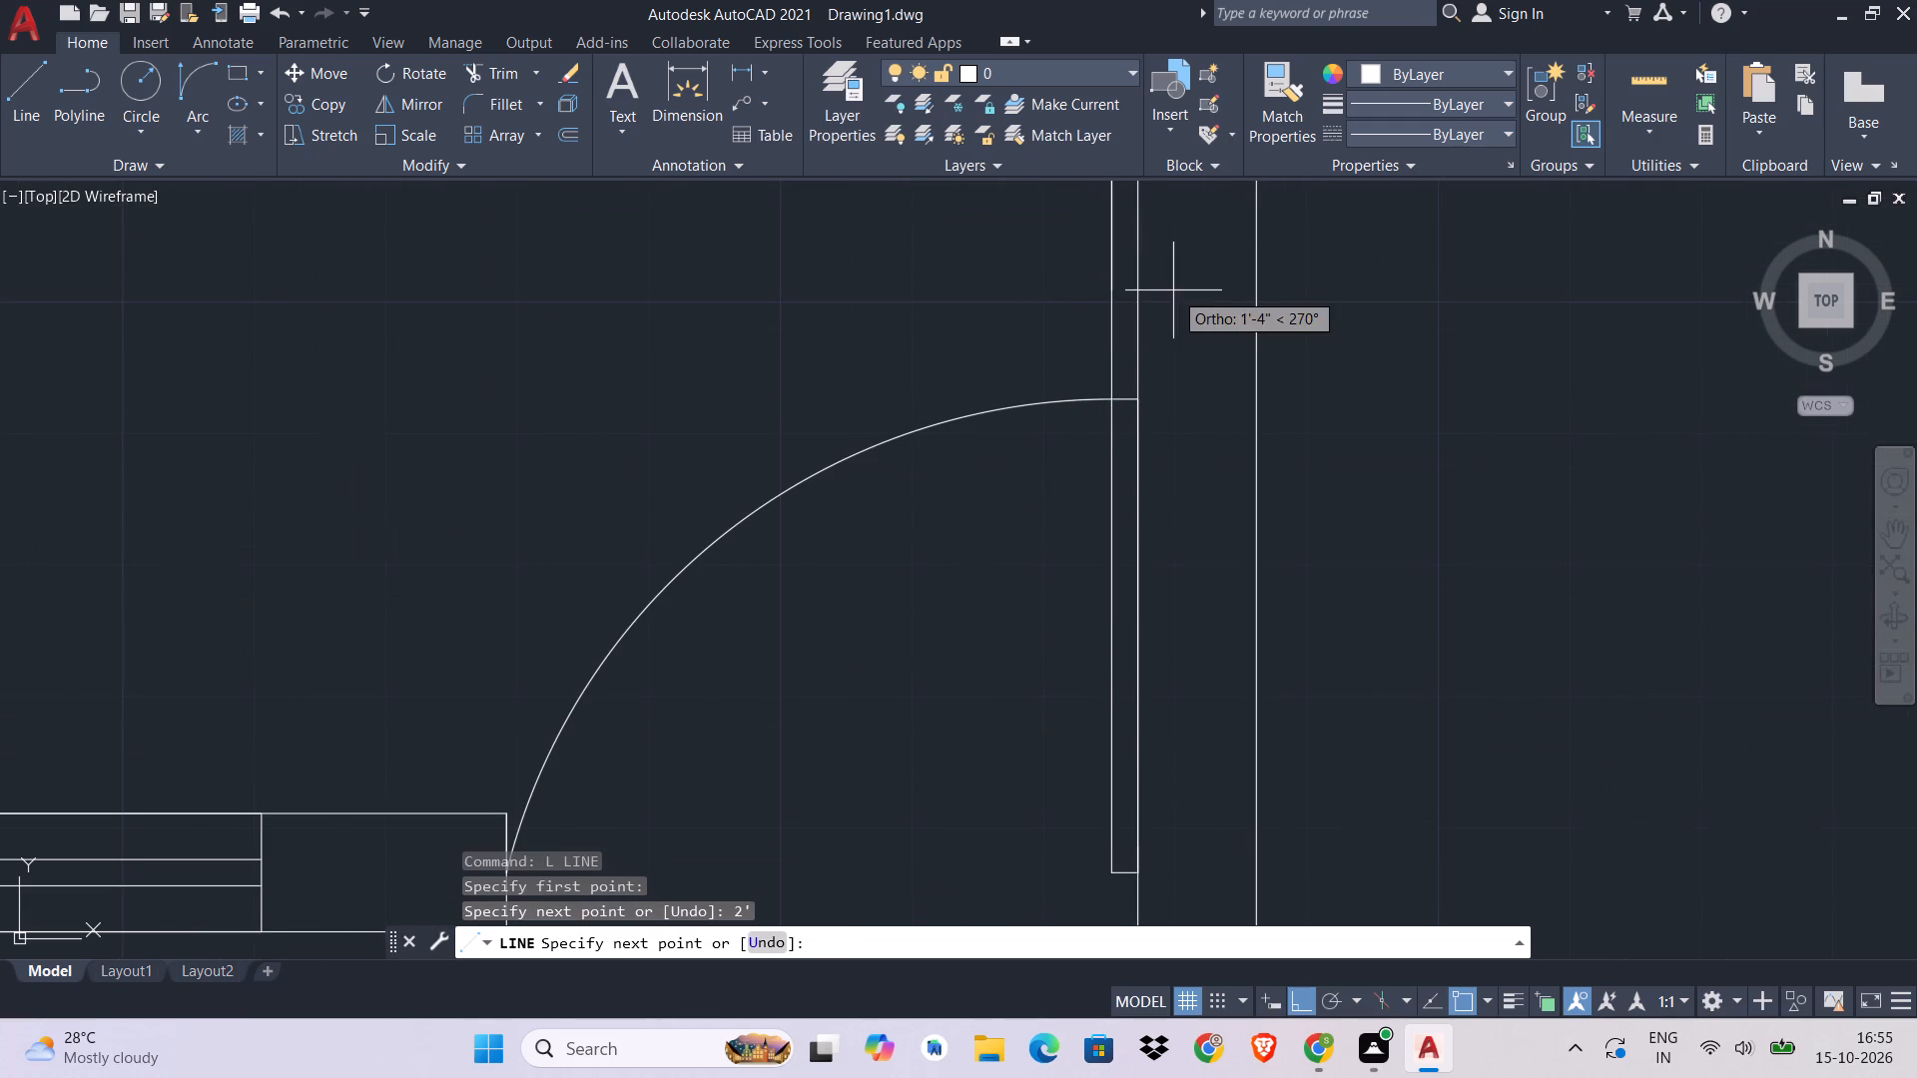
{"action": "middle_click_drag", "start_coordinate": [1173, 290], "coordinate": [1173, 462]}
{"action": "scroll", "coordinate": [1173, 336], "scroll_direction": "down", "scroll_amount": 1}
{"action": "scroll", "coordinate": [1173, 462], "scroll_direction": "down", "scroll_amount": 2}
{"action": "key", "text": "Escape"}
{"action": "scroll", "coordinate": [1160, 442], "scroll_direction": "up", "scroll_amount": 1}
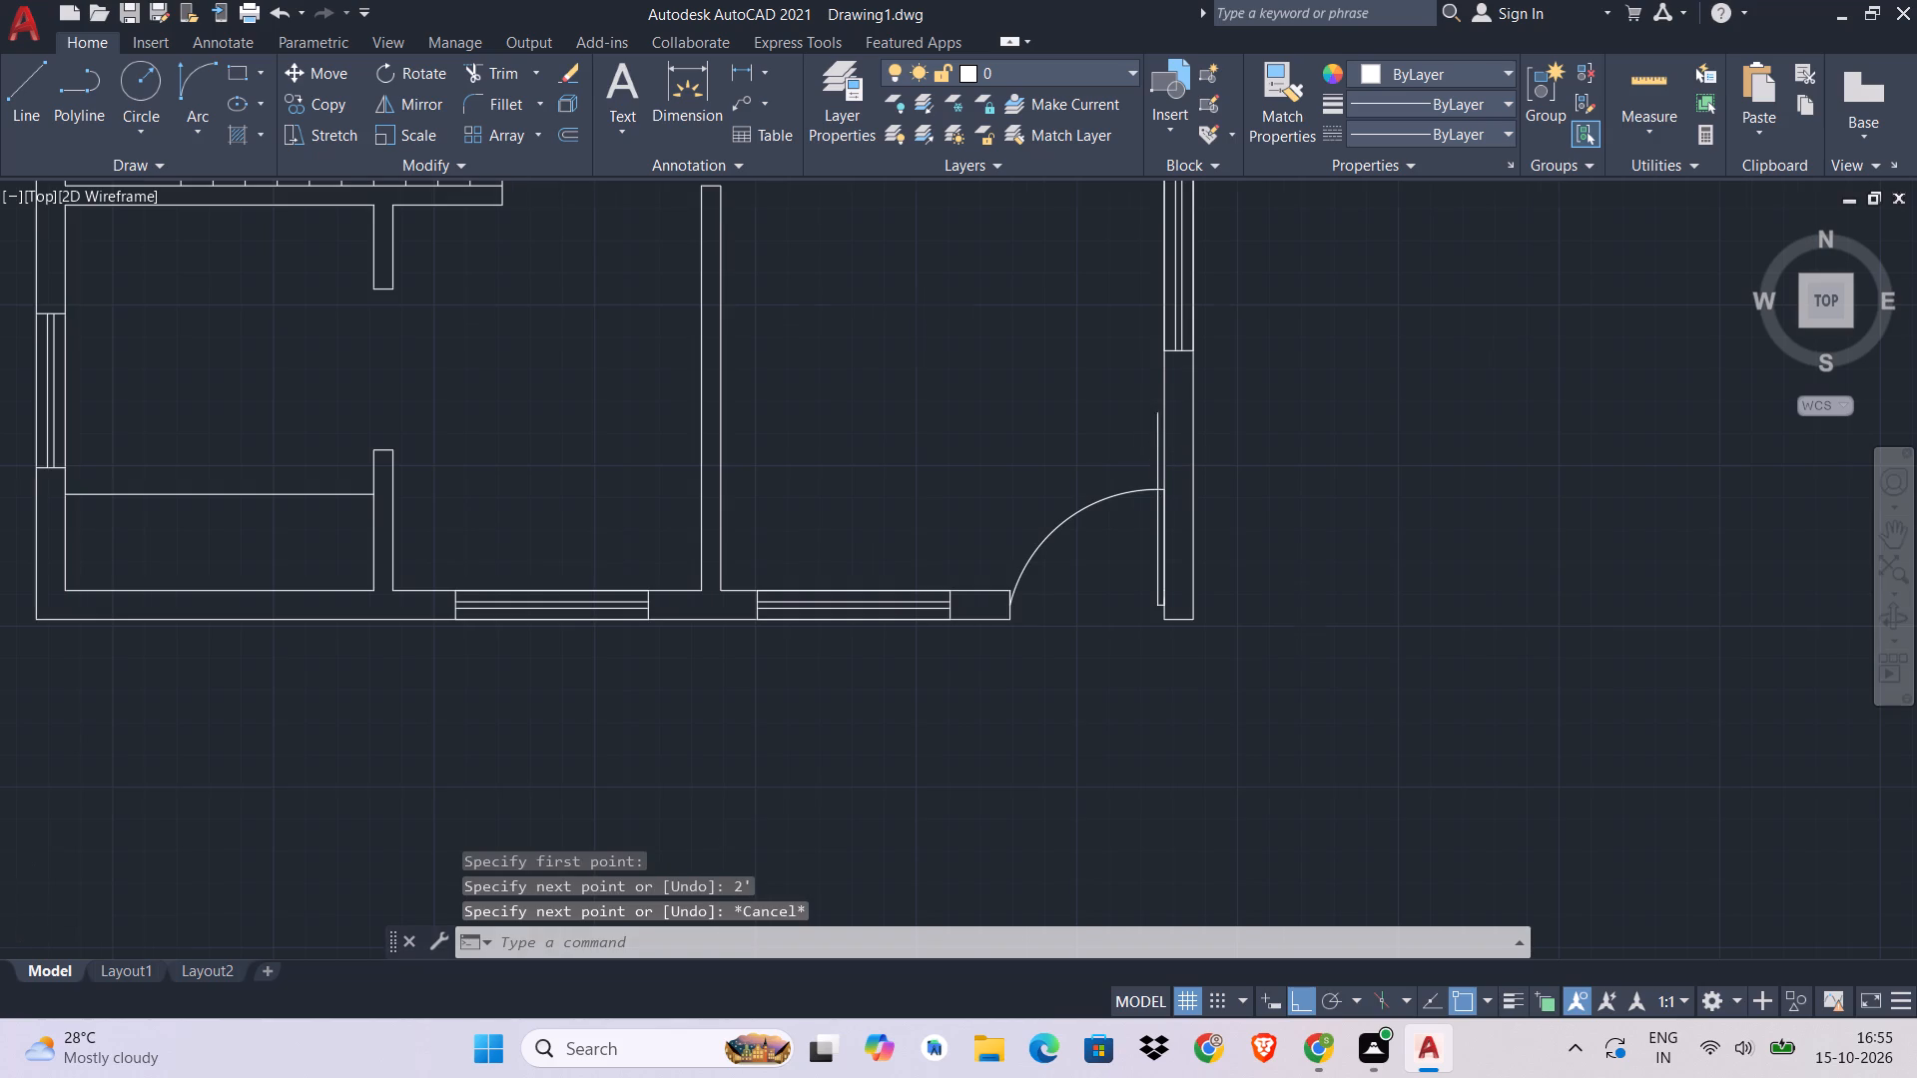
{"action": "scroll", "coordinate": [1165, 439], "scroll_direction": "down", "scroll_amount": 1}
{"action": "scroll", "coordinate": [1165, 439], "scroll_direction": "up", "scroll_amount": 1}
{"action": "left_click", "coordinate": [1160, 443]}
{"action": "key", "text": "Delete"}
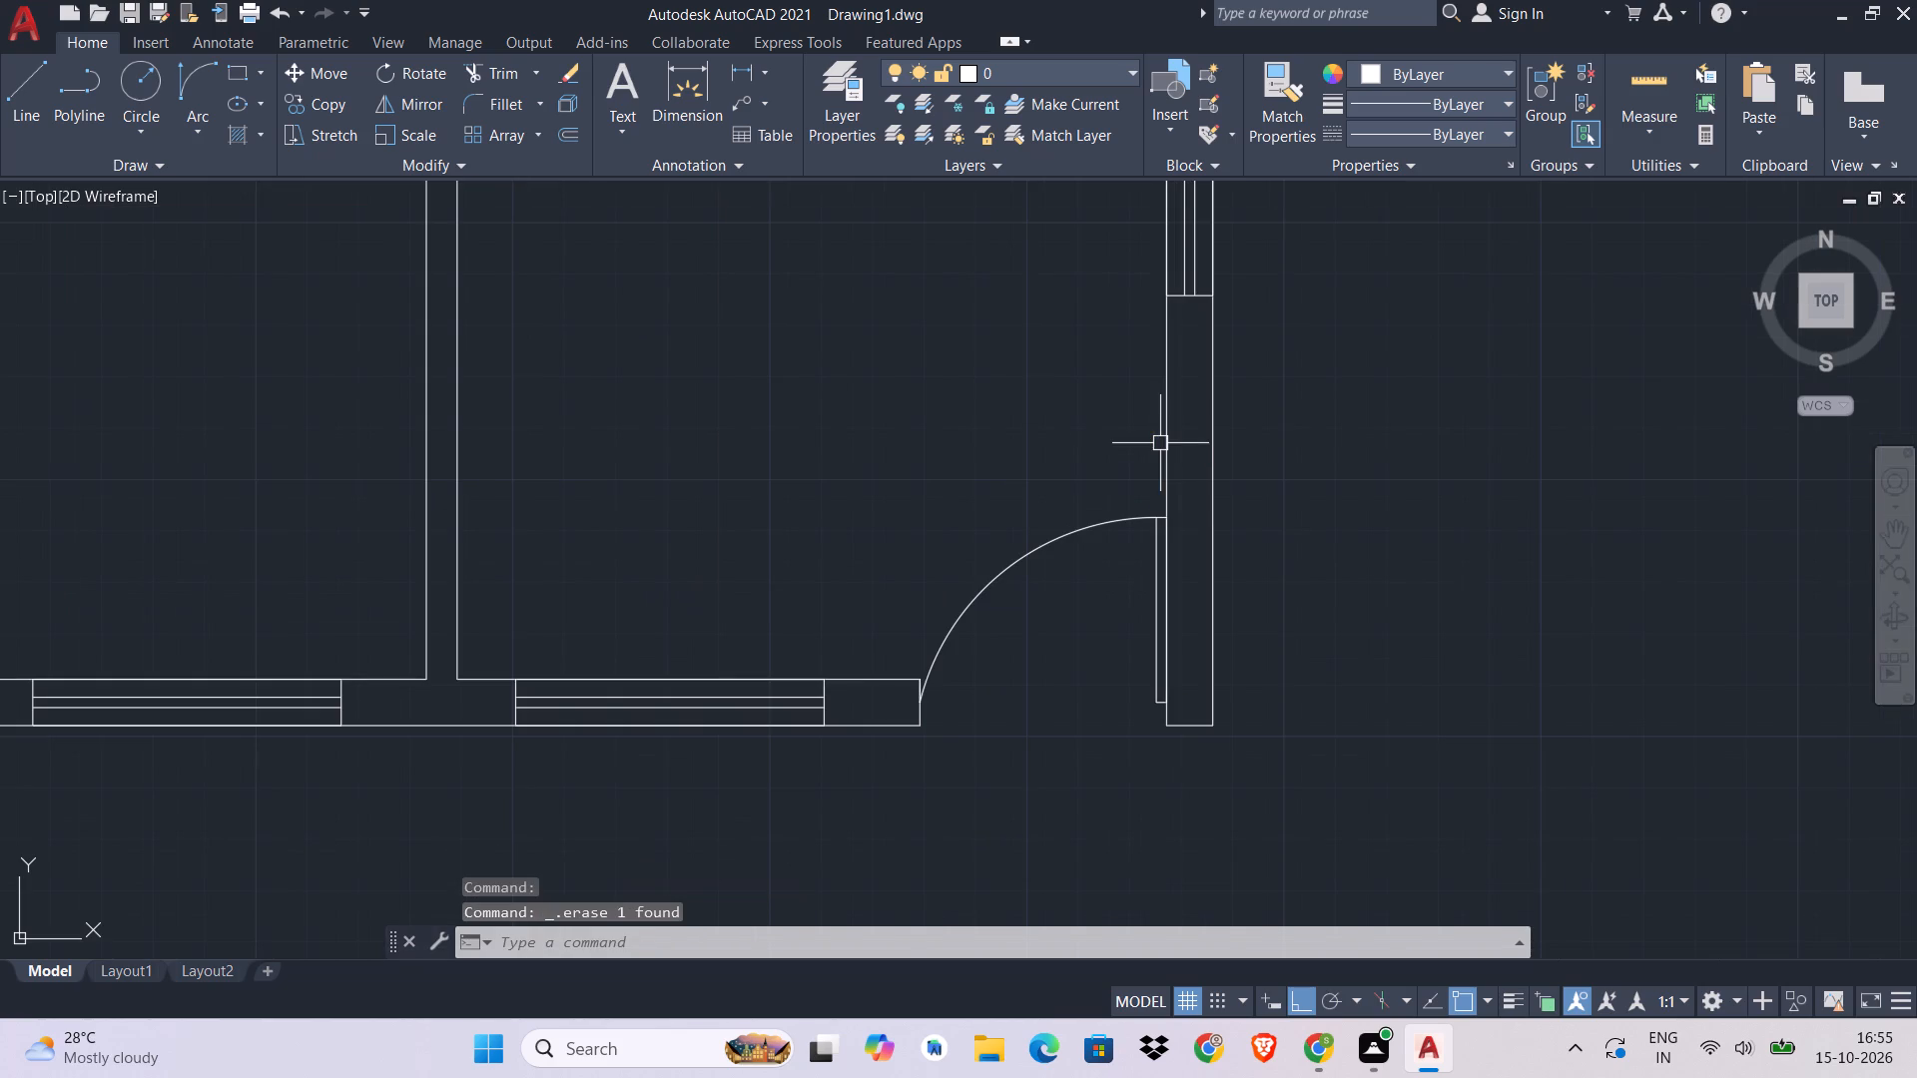
Draw a 1' line north from the door leaf's northwest corner and connect its end to the east wall.
{"action": "key", "text": "o"}
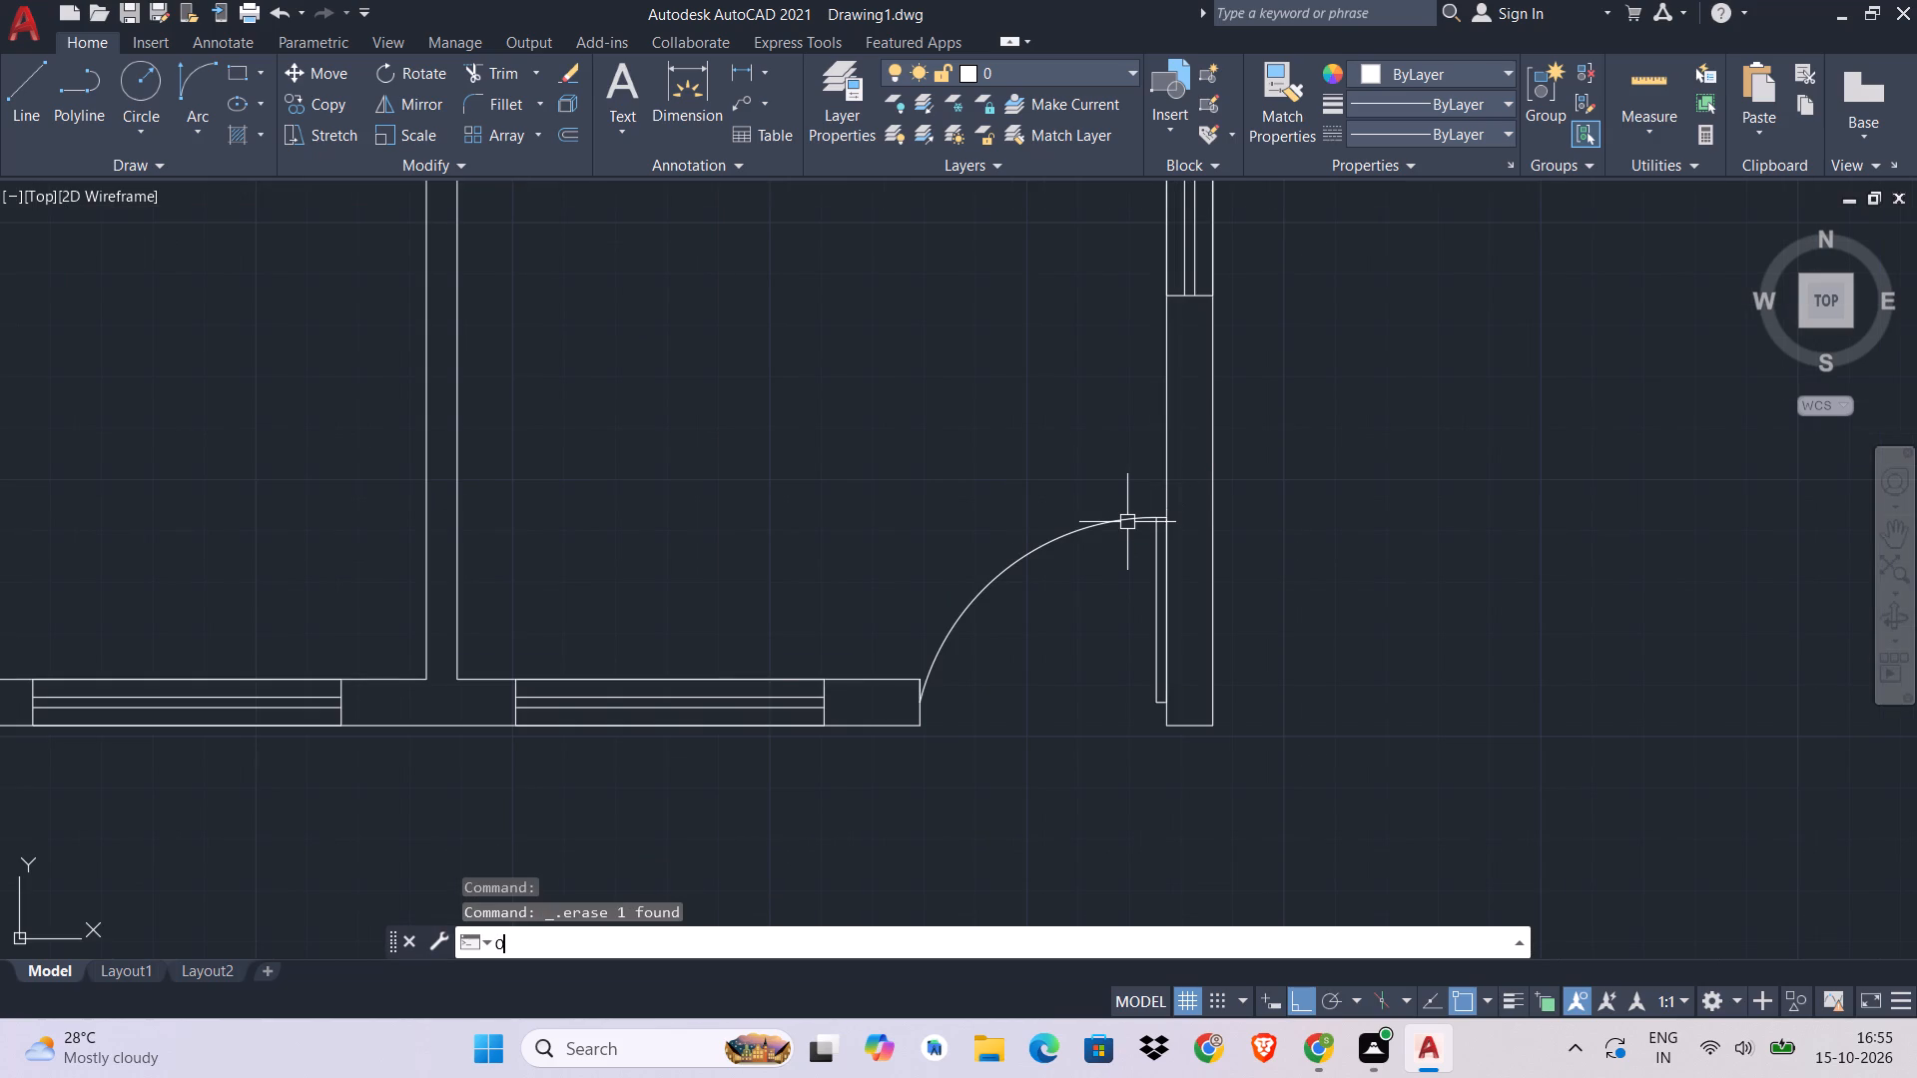
{"action": "key", "text": "Escape"}
{"action": "type", "text": "L"}
{"action": "key", "text": "space"}
{"action": "scroll", "coordinate": [1145, 522], "scroll_direction": "up", "scroll_amount": 2}
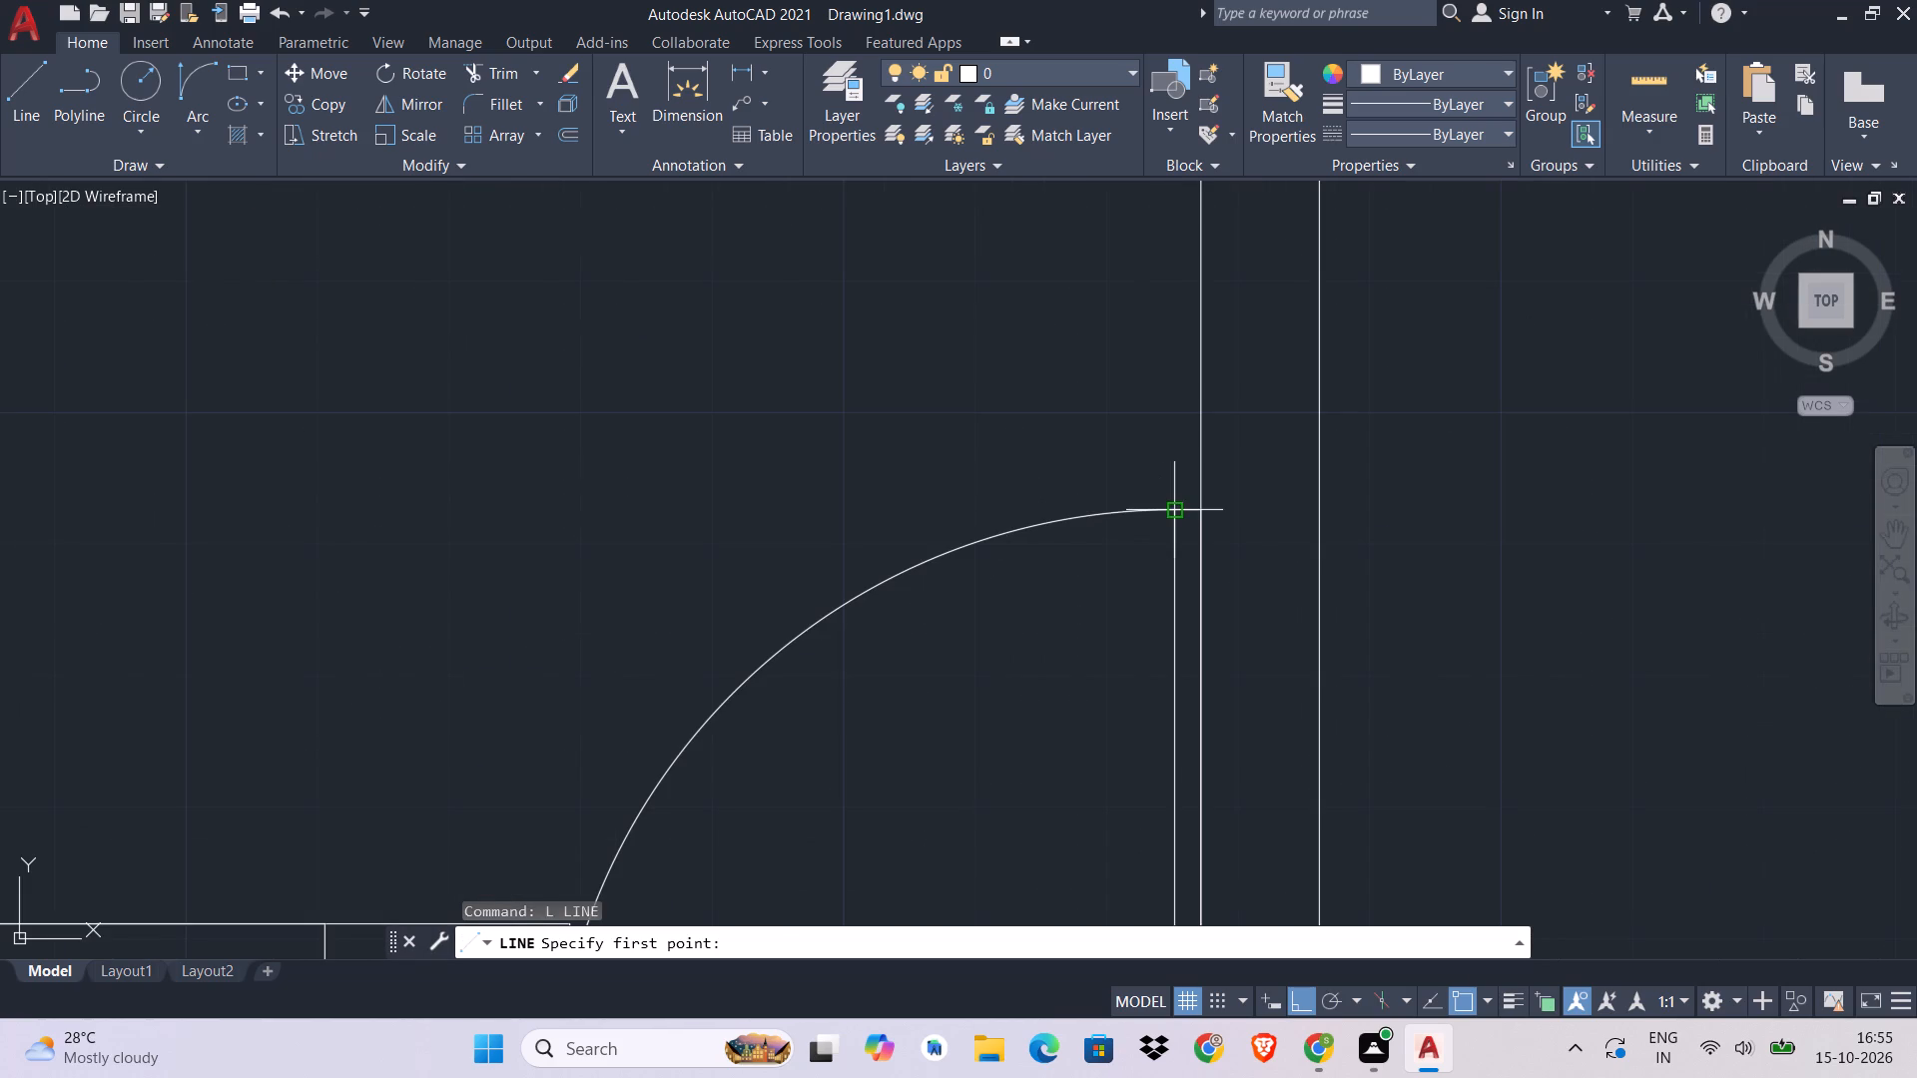
{"action": "left_click", "coordinate": [1179, 510]}
{"action": "type", "text": "1'"}
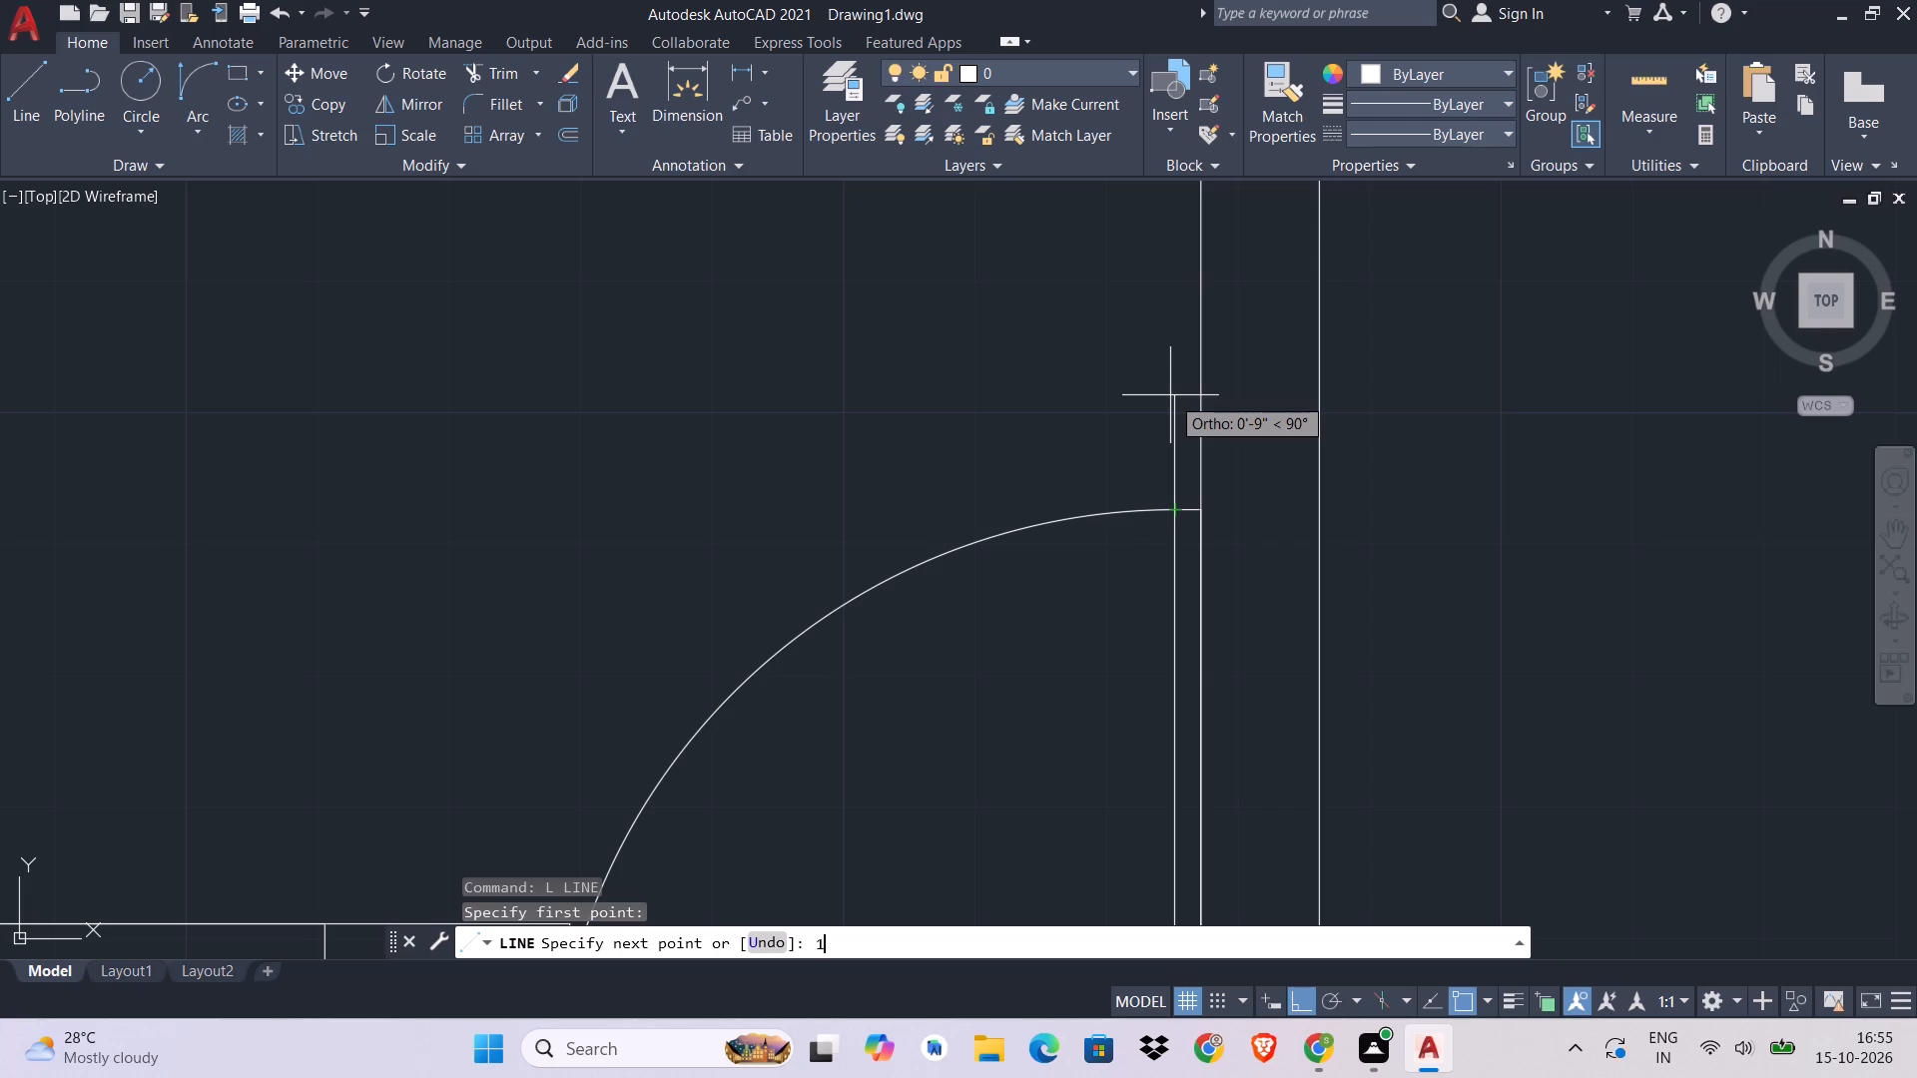
{"action": "key", "text": "space"}
{"action": "left_click", "coordinate": [1206, 367]}
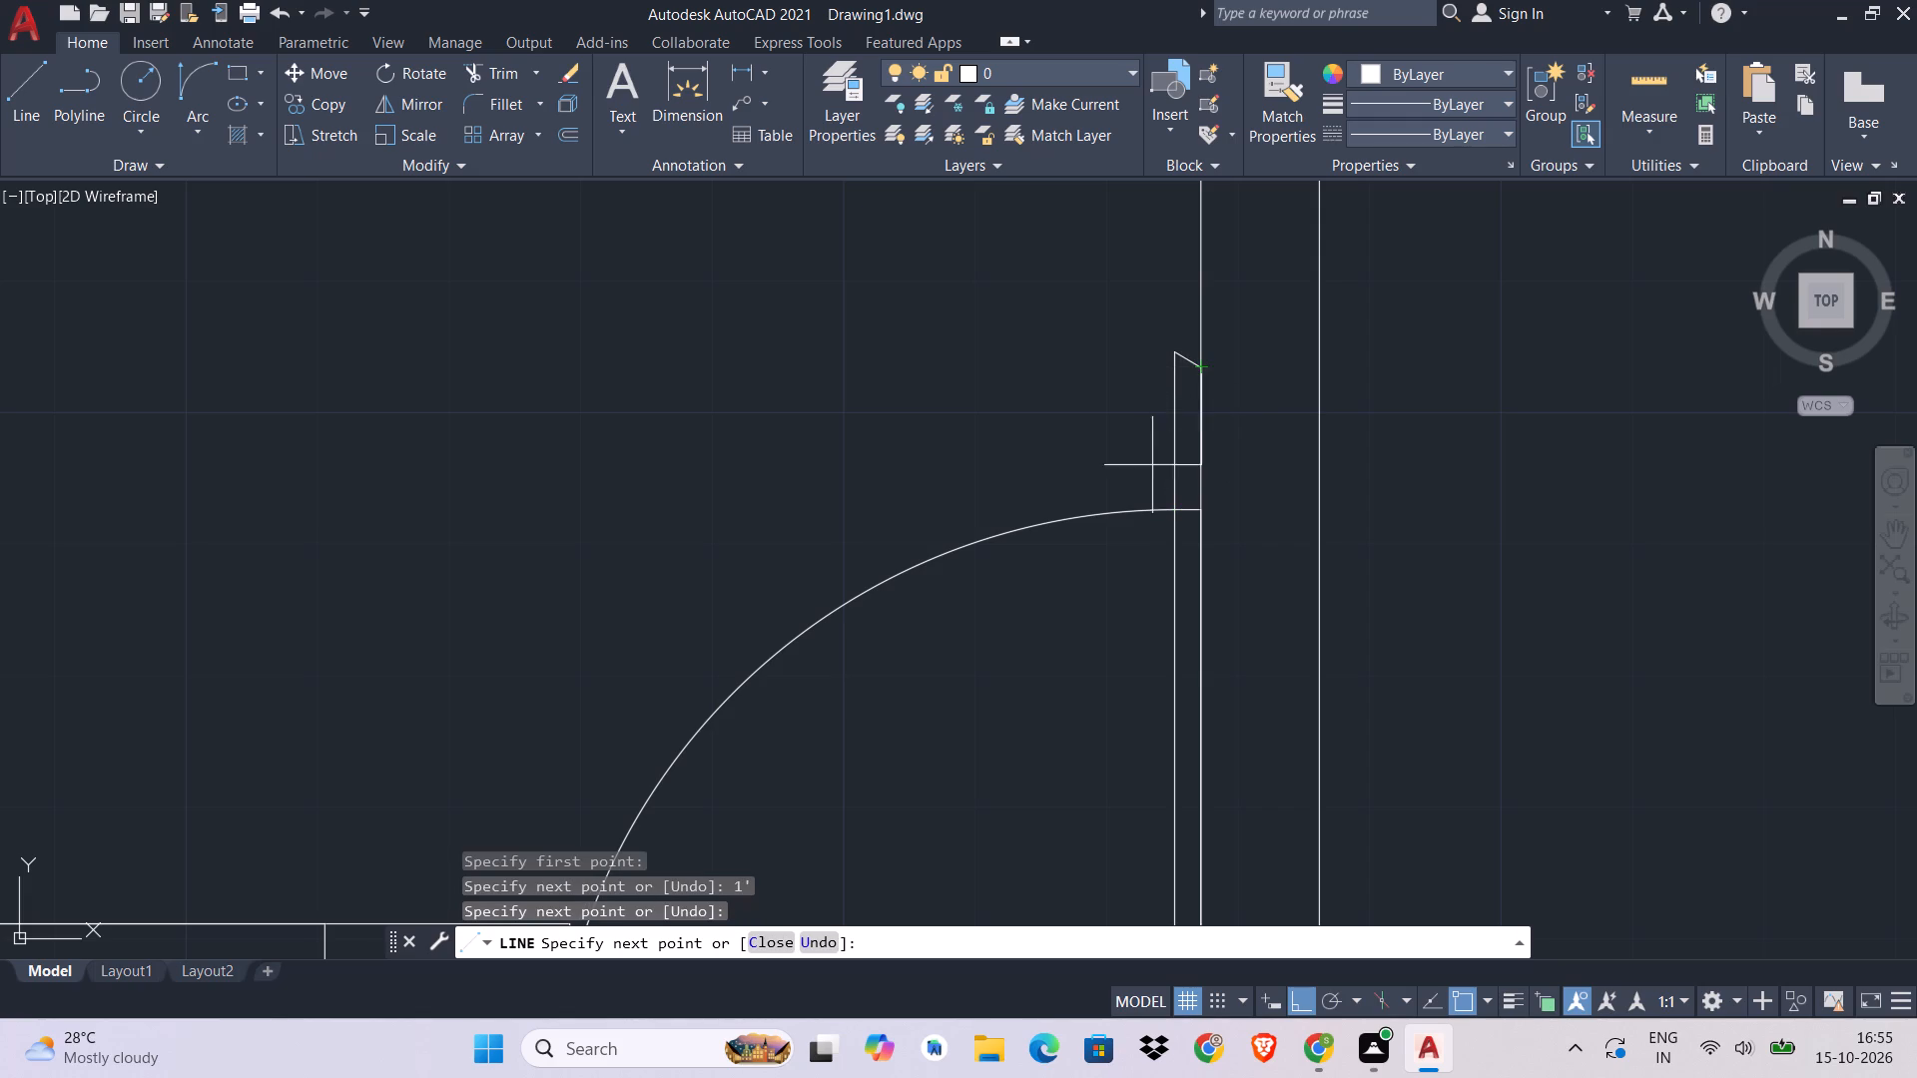
{"action": "key", "text": "Escape"}
Draw a horizontal end line from the 1' line's north end to the east wall and erase the sloped connecting line.
{"action": "scroll", "coordinate": [1203, 347], "scroll_direction": "up", "scroll_amount": 3}
{"action": "key", "text": "space"}
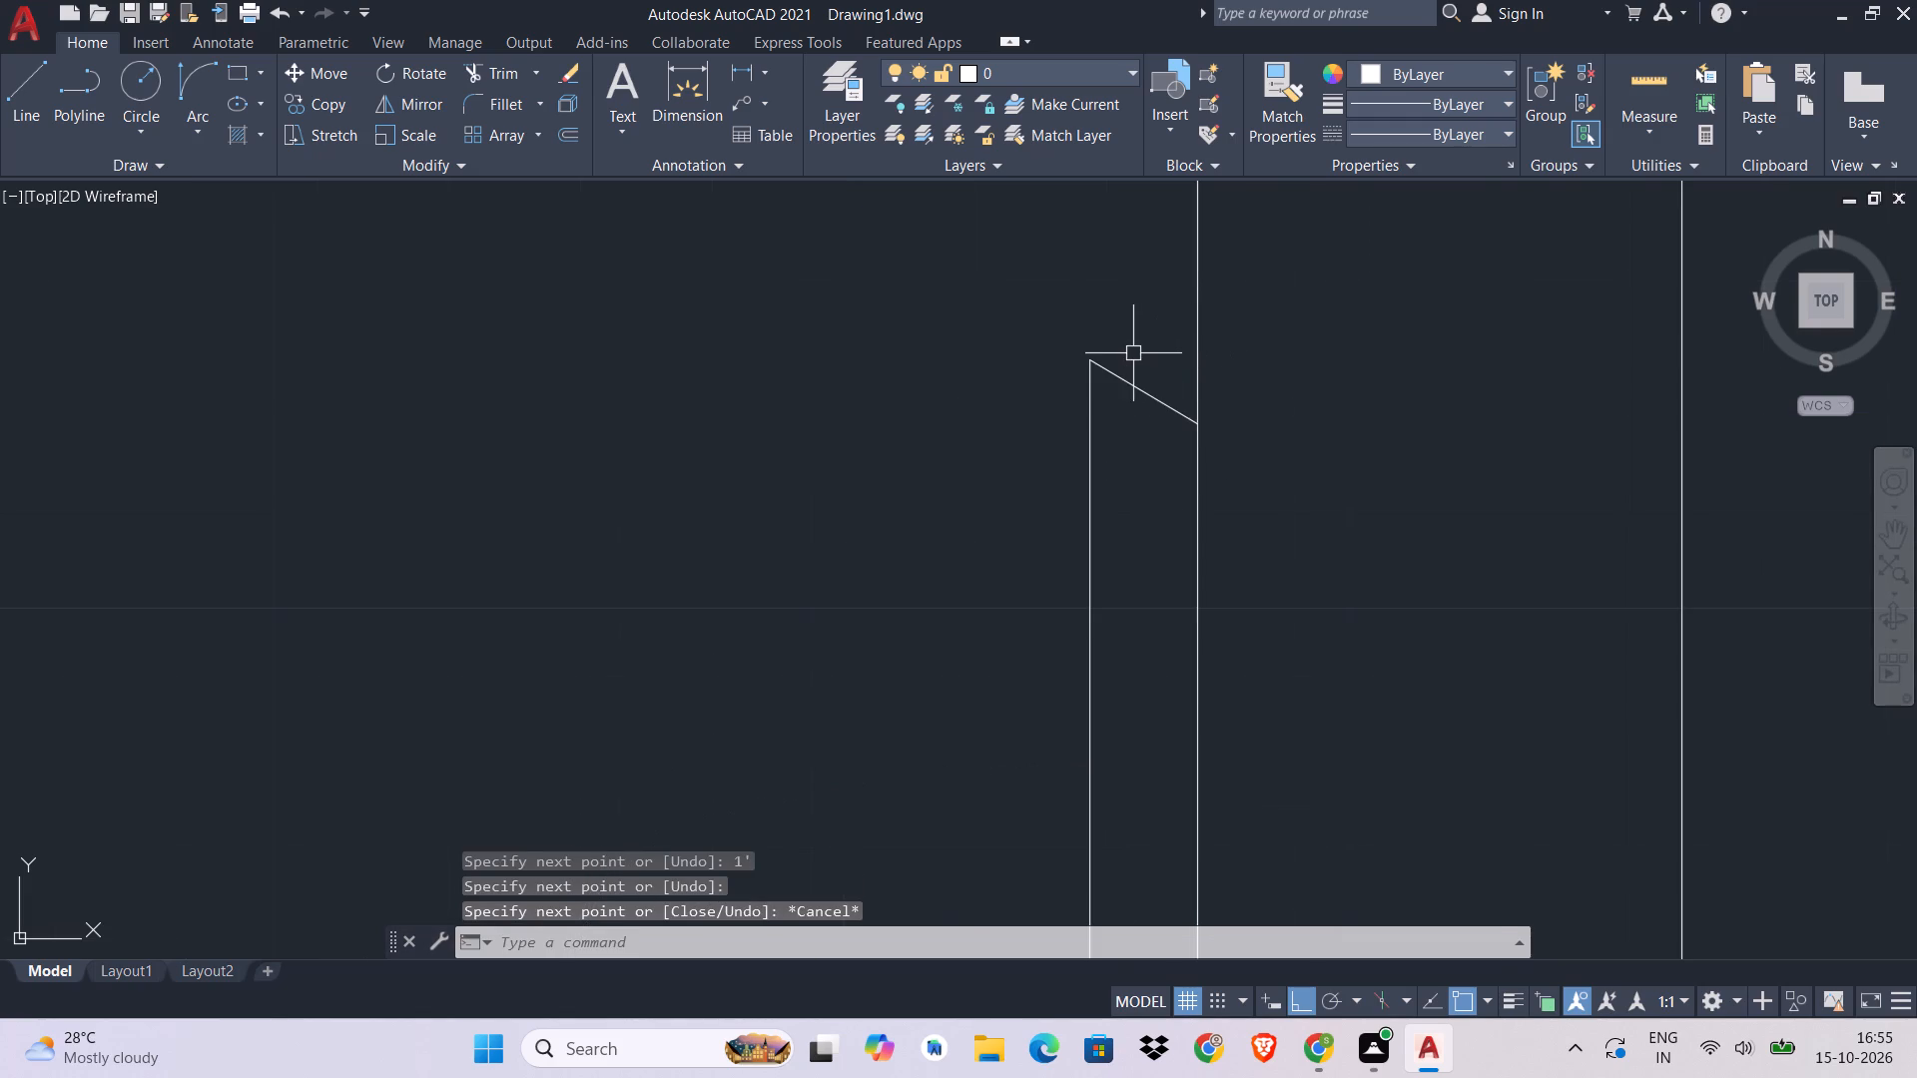
{"action": "left_click", "coordinate": [1087, 356]}
{"action": "left_click", "coordinate": [1198, 359]}
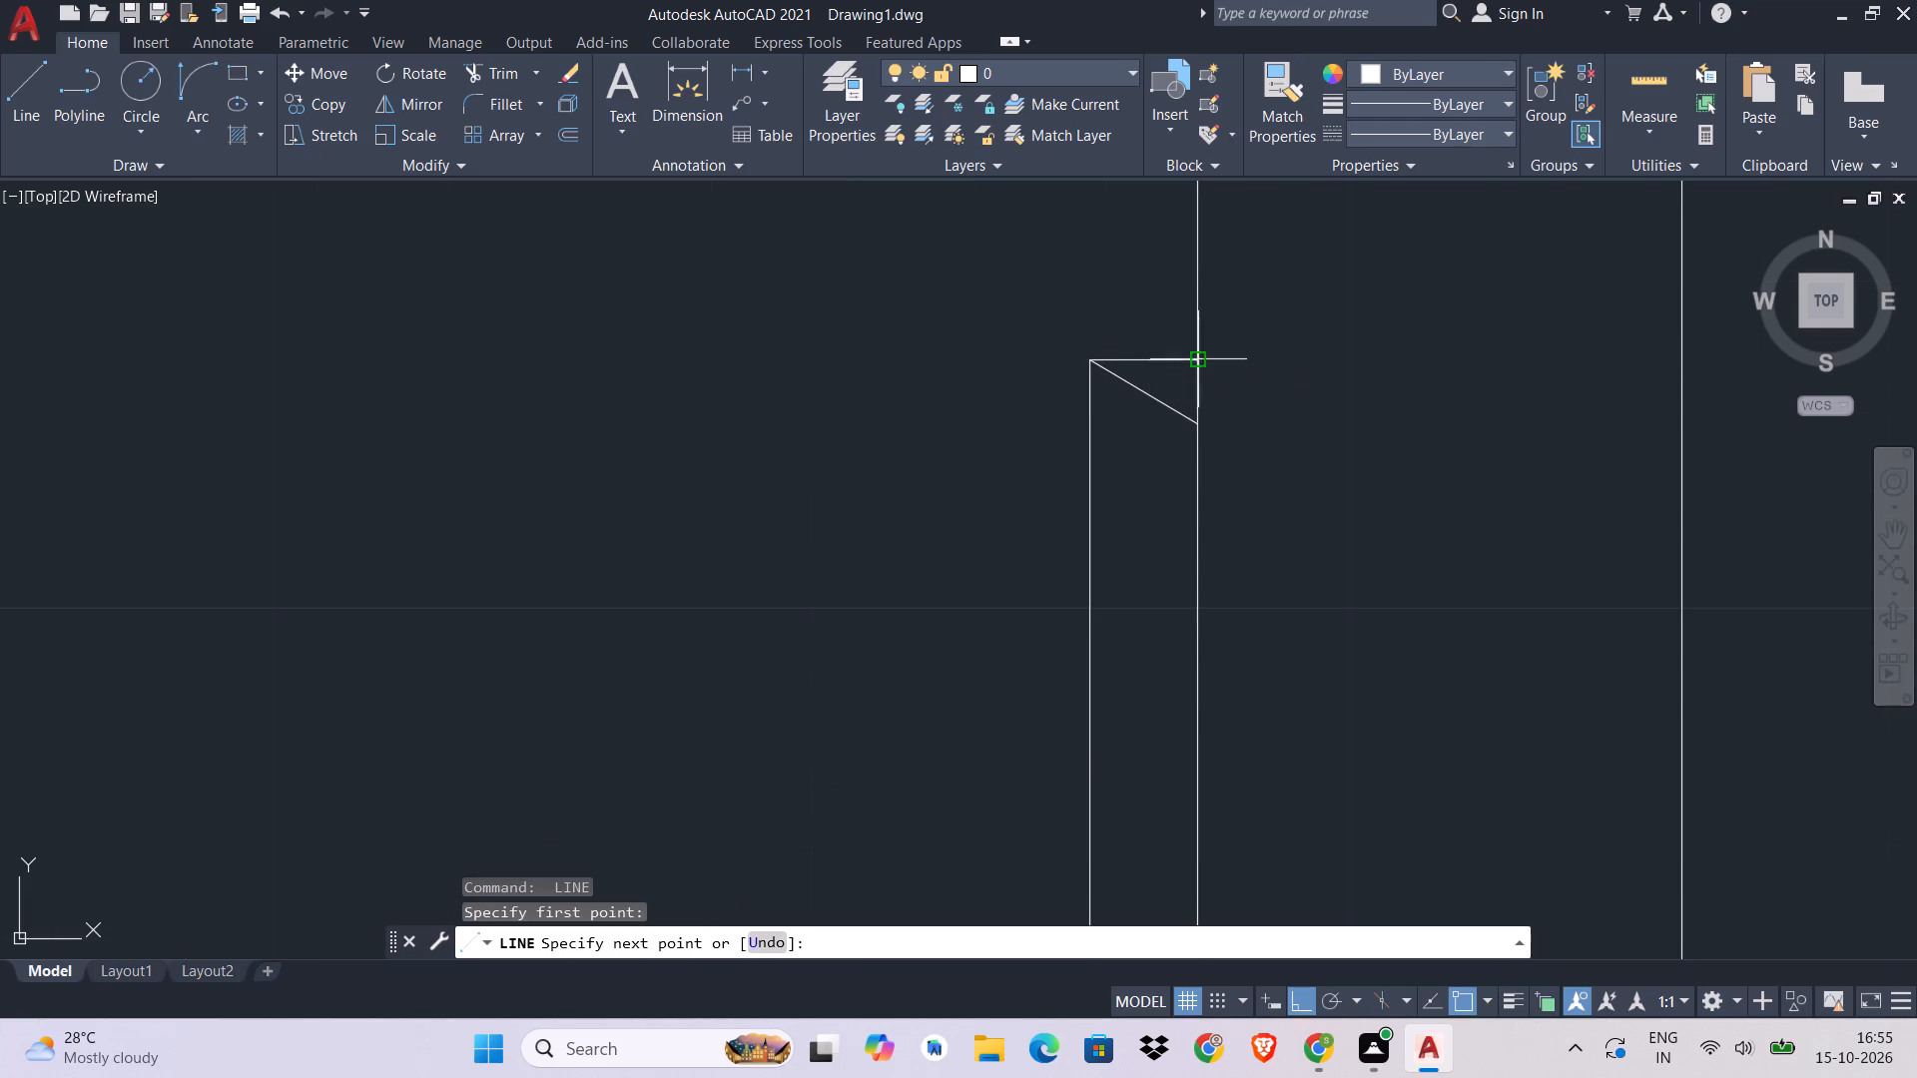
{"action": "key", "text": "Escape"}
{"action": "left_click", "coordinate": [1161, 406]}
{"action": "key", "text": "Delete"}
Stretch the swing arc's north end to the extended leaf's northwest corner and erase the leaf's old end line.
{"action": "scroll", "coordinate": [1122, 497], "scroll_direction": "down", "scroll_amount": 3}
{"action": "left_click", "coordinate": [1047, 696]}
{"action": "left_click", "coordinate": [1113, 703]}
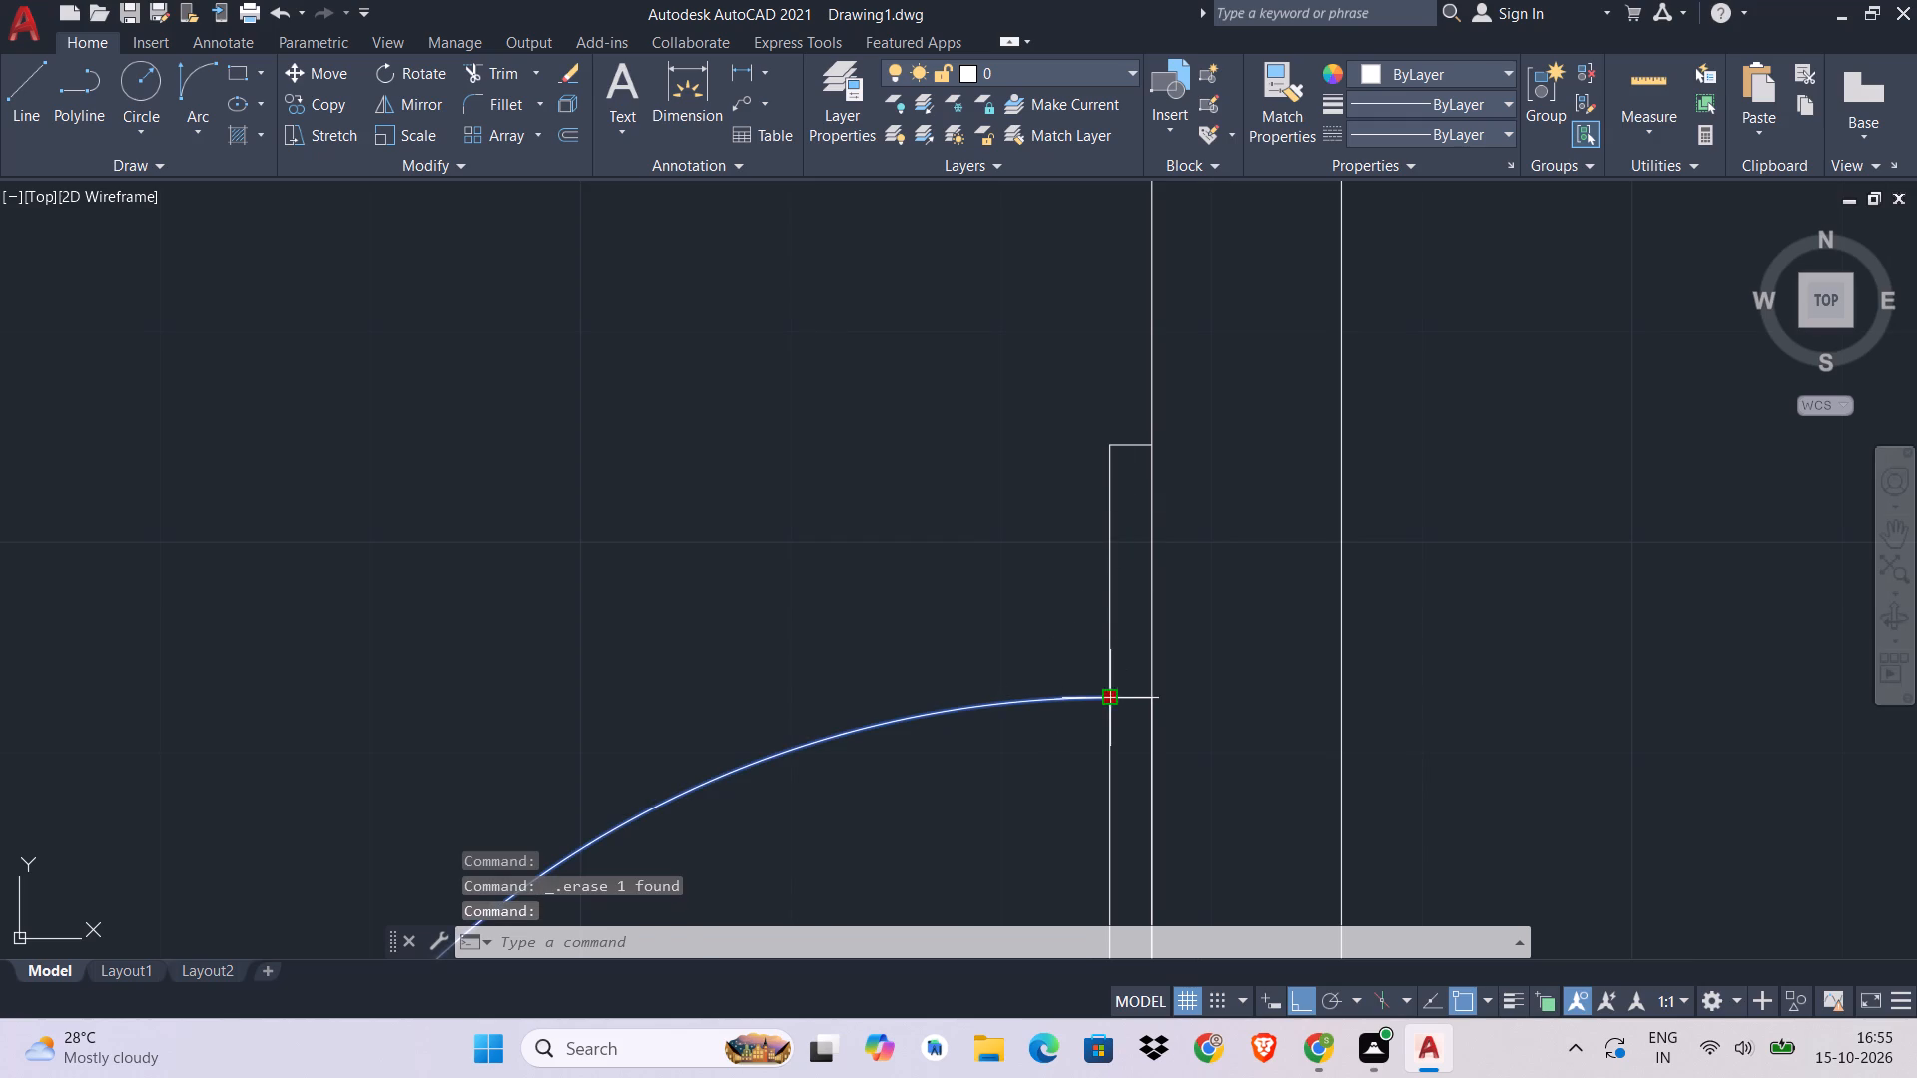
{"action": "left_click", "coordinate": [1111, 438]}
{"action": "key", "text": "Escape"}
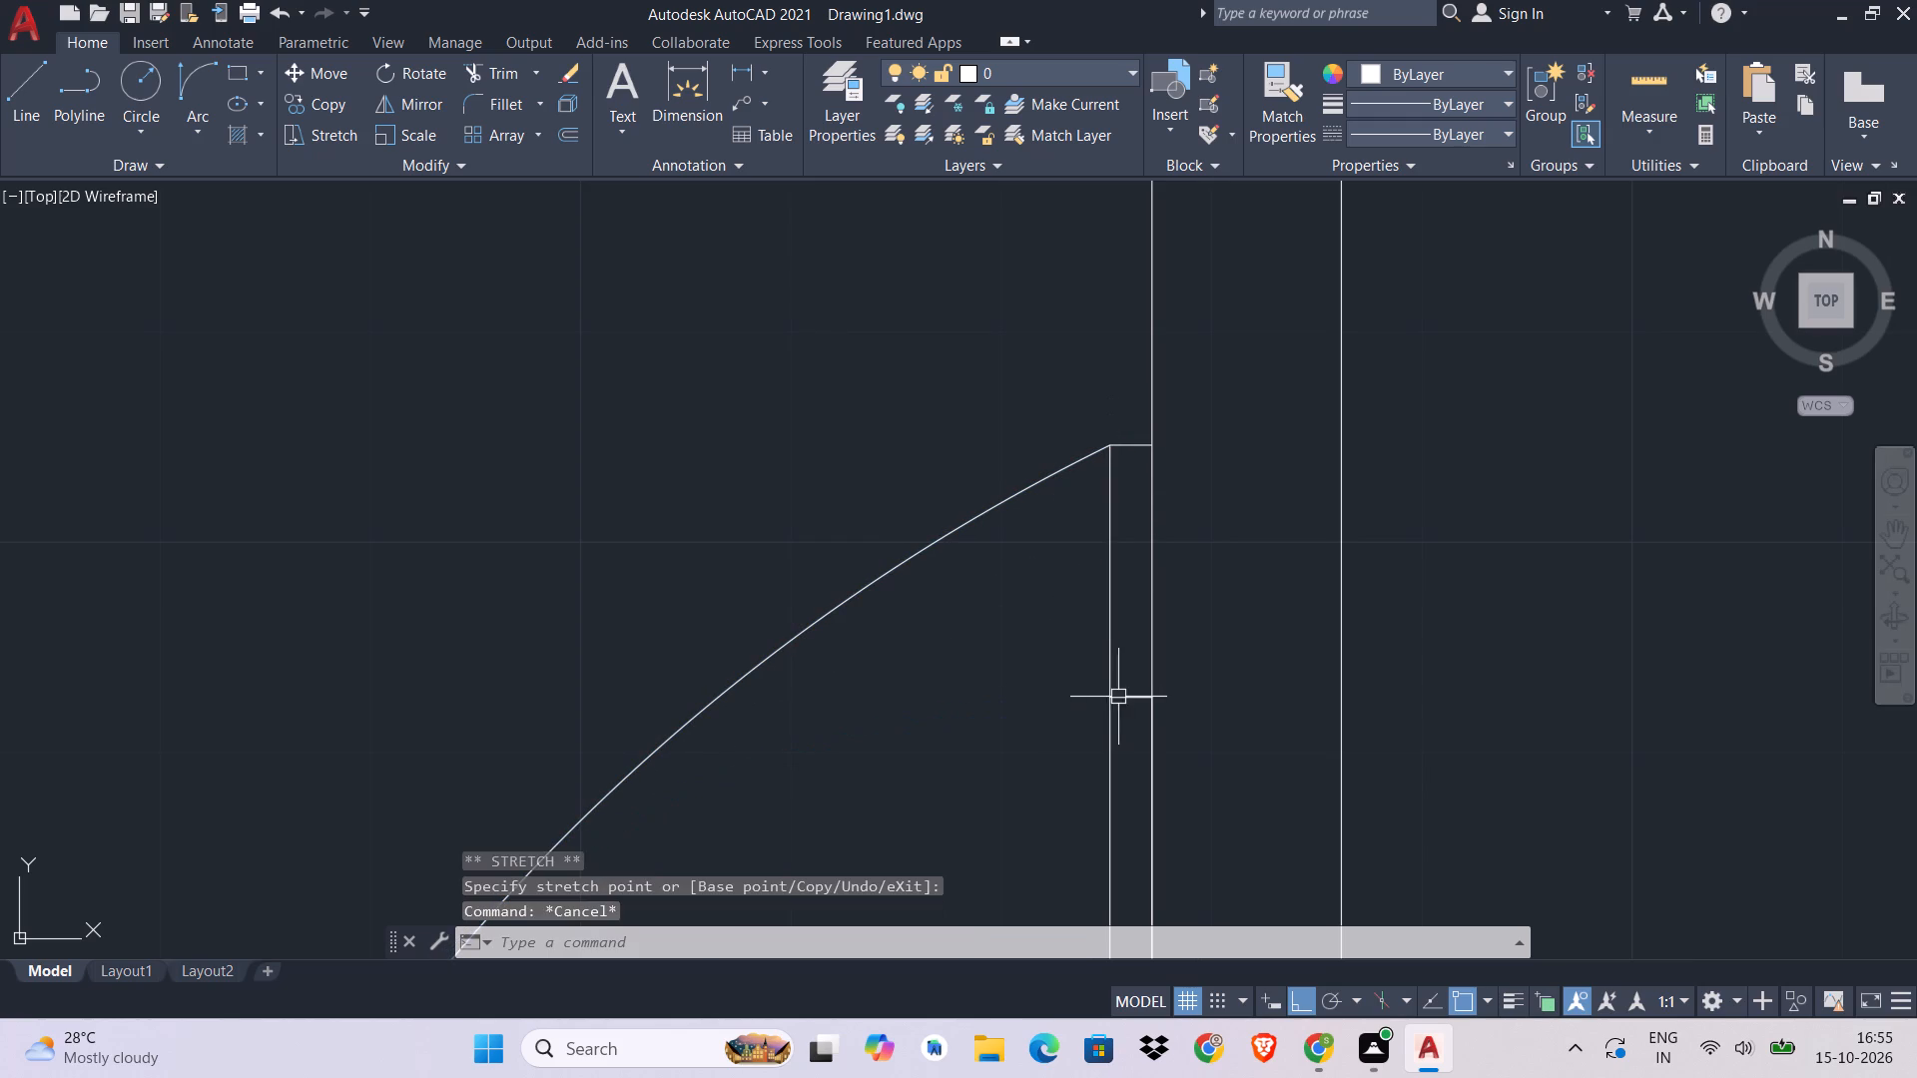
{"action": "left_click", "coordinate": [1133, 694]}
{"action": "key", "text": "Delete"}
Reshape the swing arc by moving its midpoint slightly outward, away from the opening, for a rounder curve.
{"action": "scroll", "coordinate": [1091, 645], "scroll_direction": "down", "scroll_amount": 2}
{"action": "middle_click_drag", "start_coordinate": [1104, 613], "coordinate": [1108, 605]}
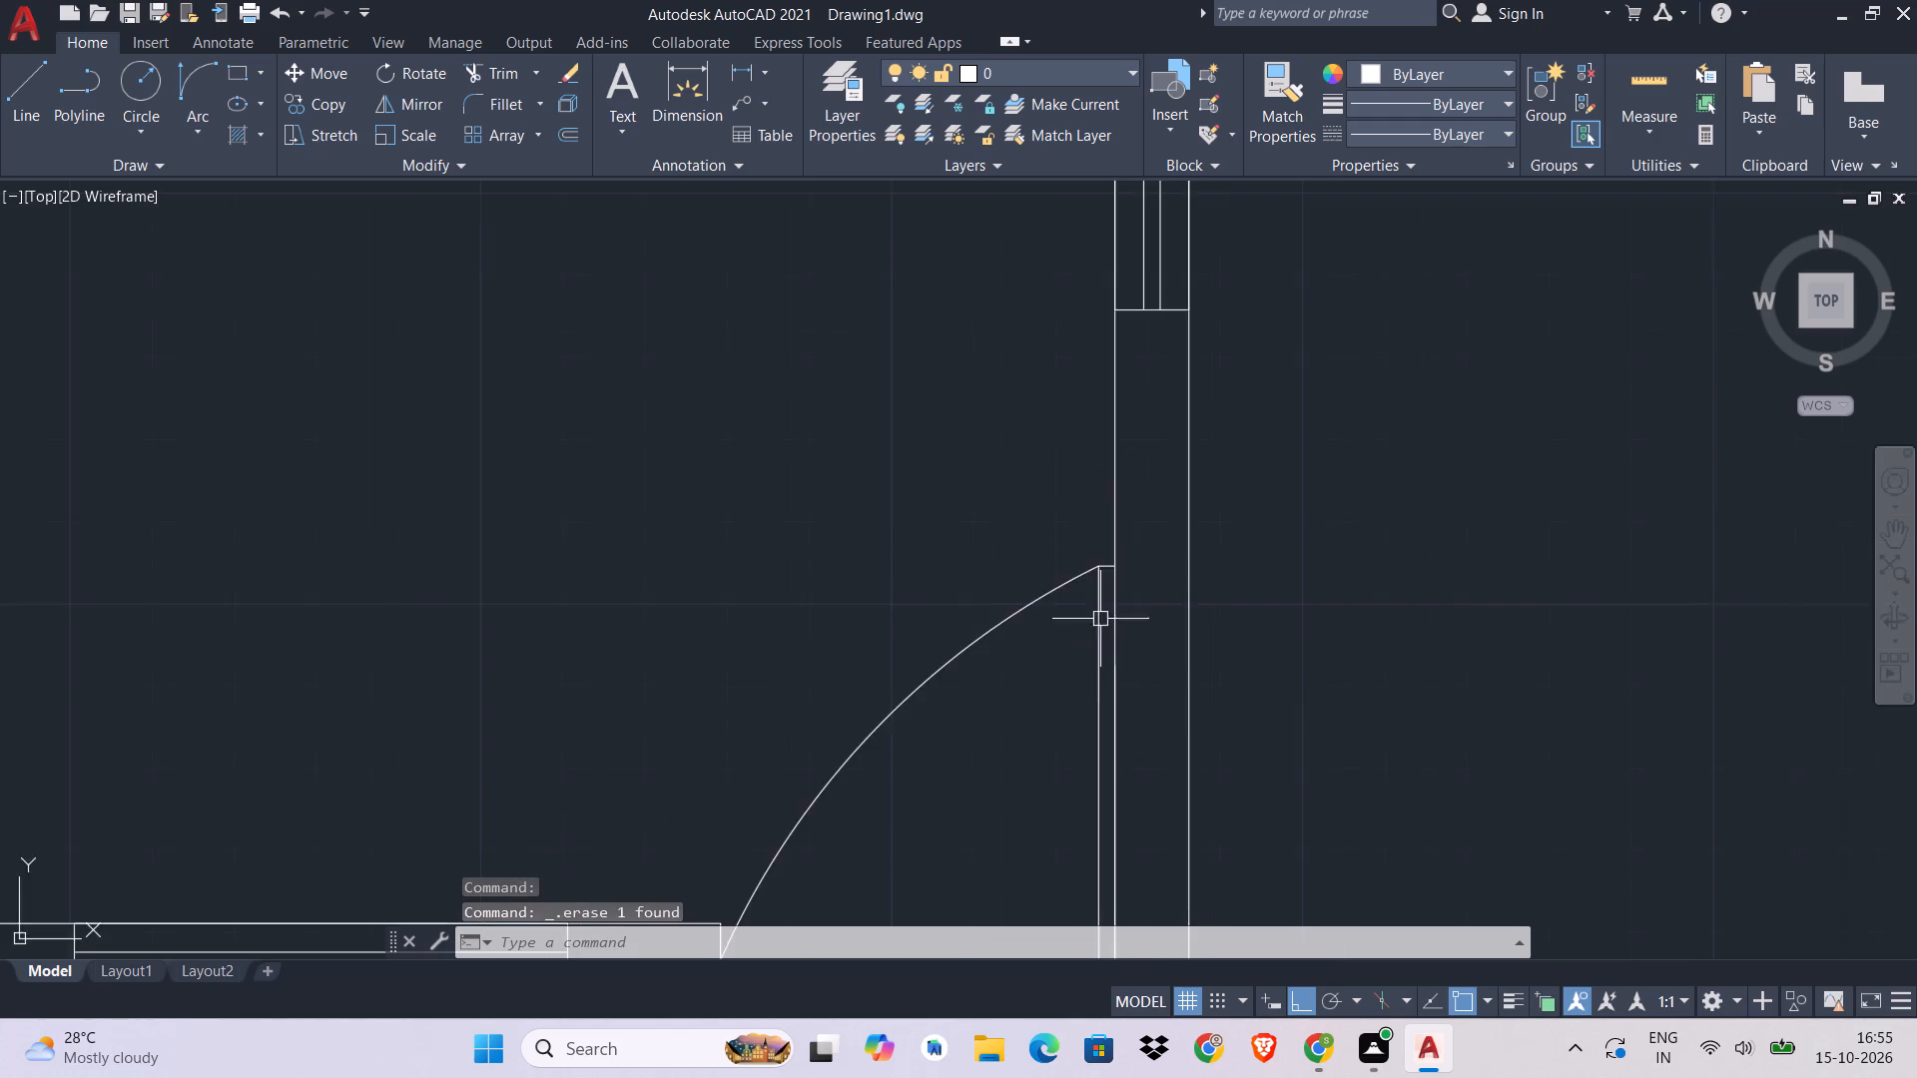
{"action": "middle_click_drag", "start_coordinate": [1108, 605], "coordinate": [1170, 406]}
{"action": "scroll", "coordinate": [1179, 385], "scroll_direction": "down", "scroll_amount": 1}
{"action": "left_click", "coordinate": [1099, 421]}
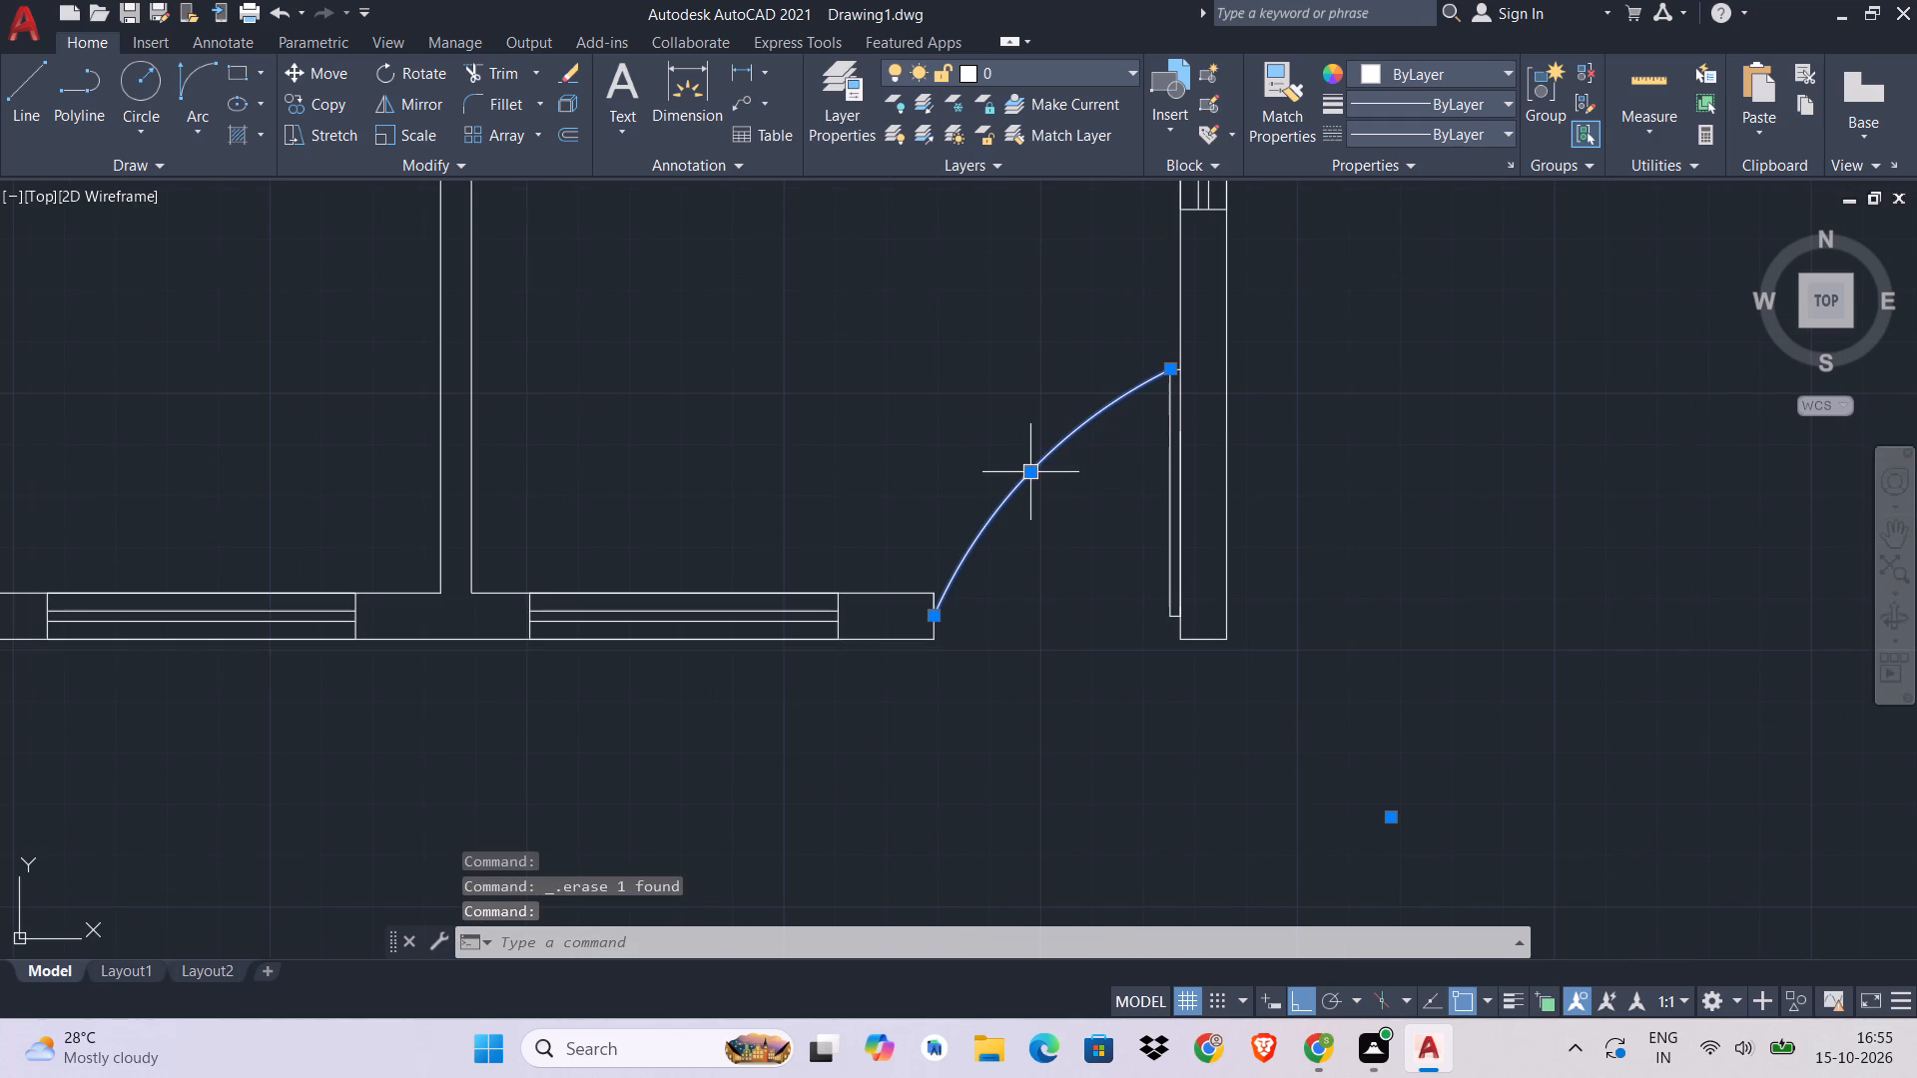
{"action": "left_click", "coordinate": [1028, 475]}
{"action": "left_click", "coordinate": [1011, 451]}
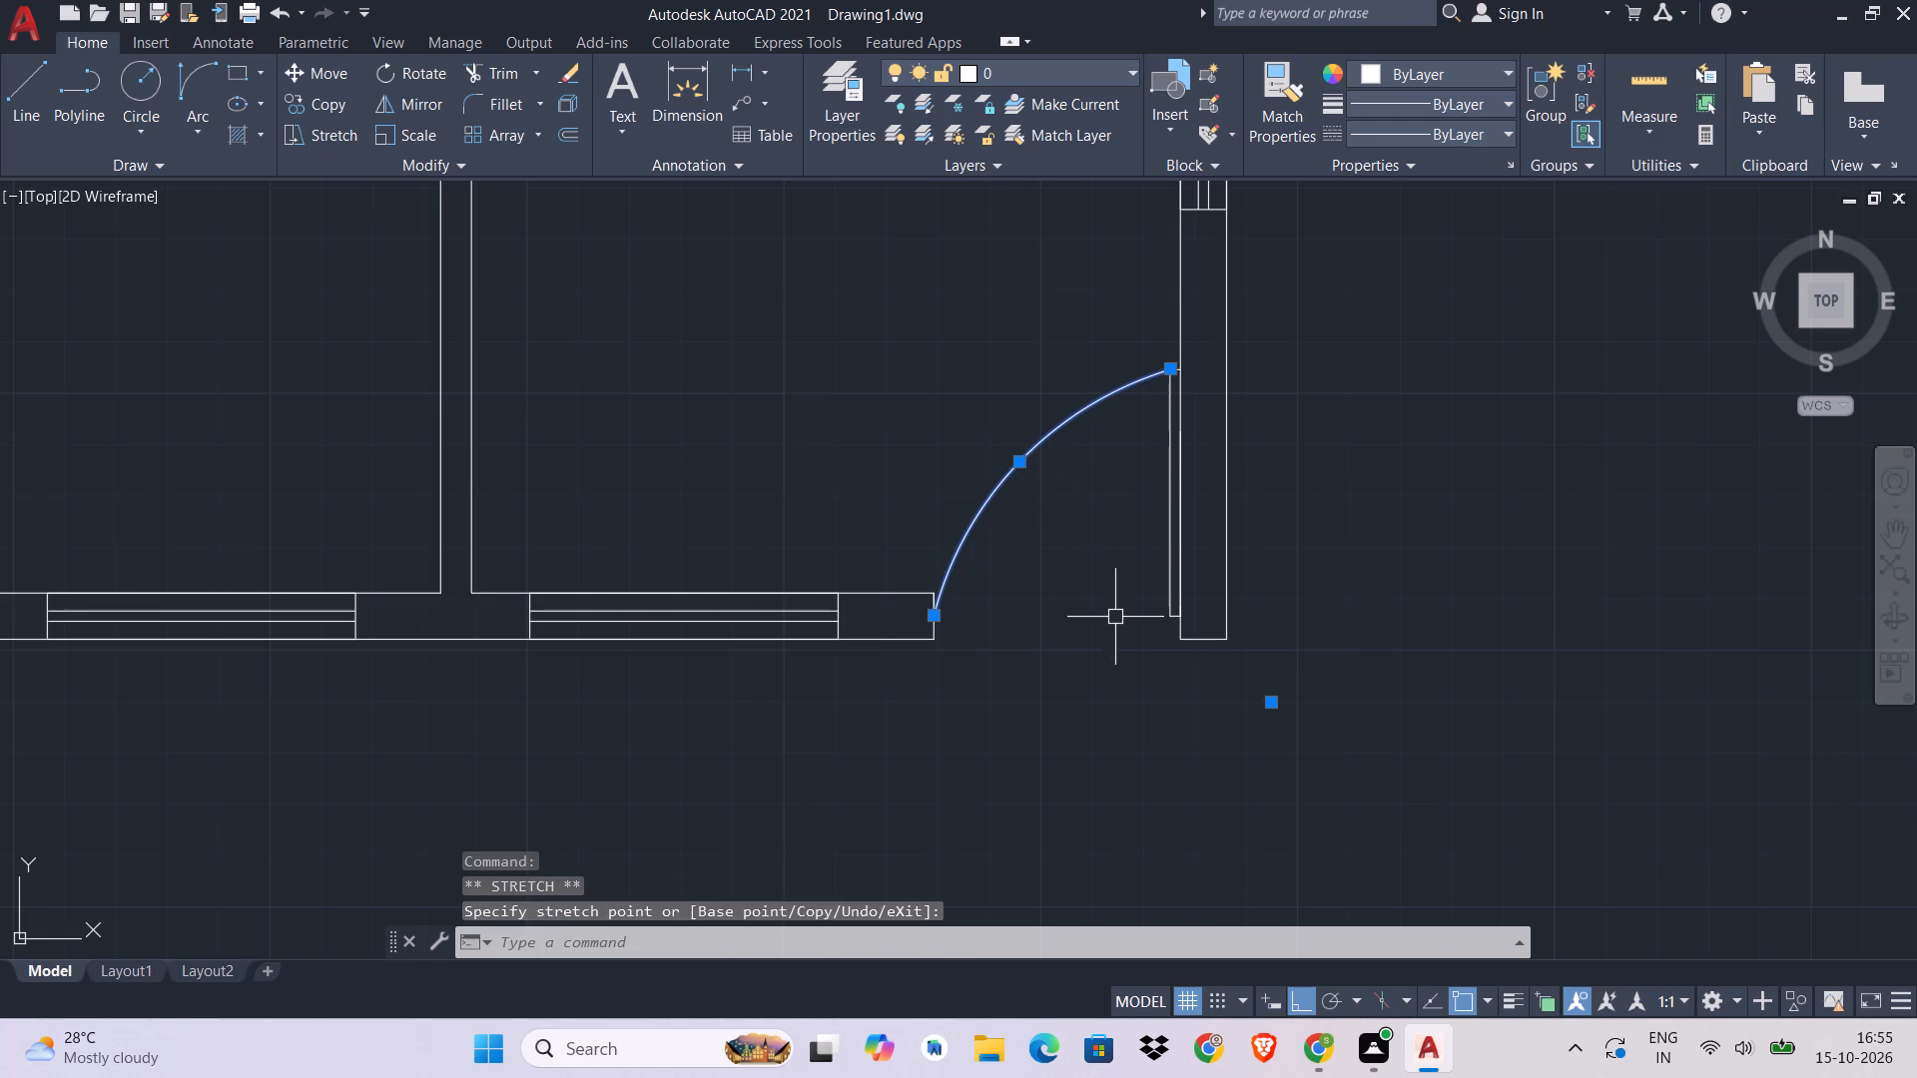
{"action": "key", "text": "Escape"}
Stretch the swing arc's north end back south along the door leaf's west edge, partway down the 1' extension.
{"action": "scroll", "coordinate": [1174, 636], "scroll_direction": "down", "scroll_amount": 4}
{"action": "scroll", "coordinate": [1229, 645], "scroll_direction": "up", "scroll_amount": 4}
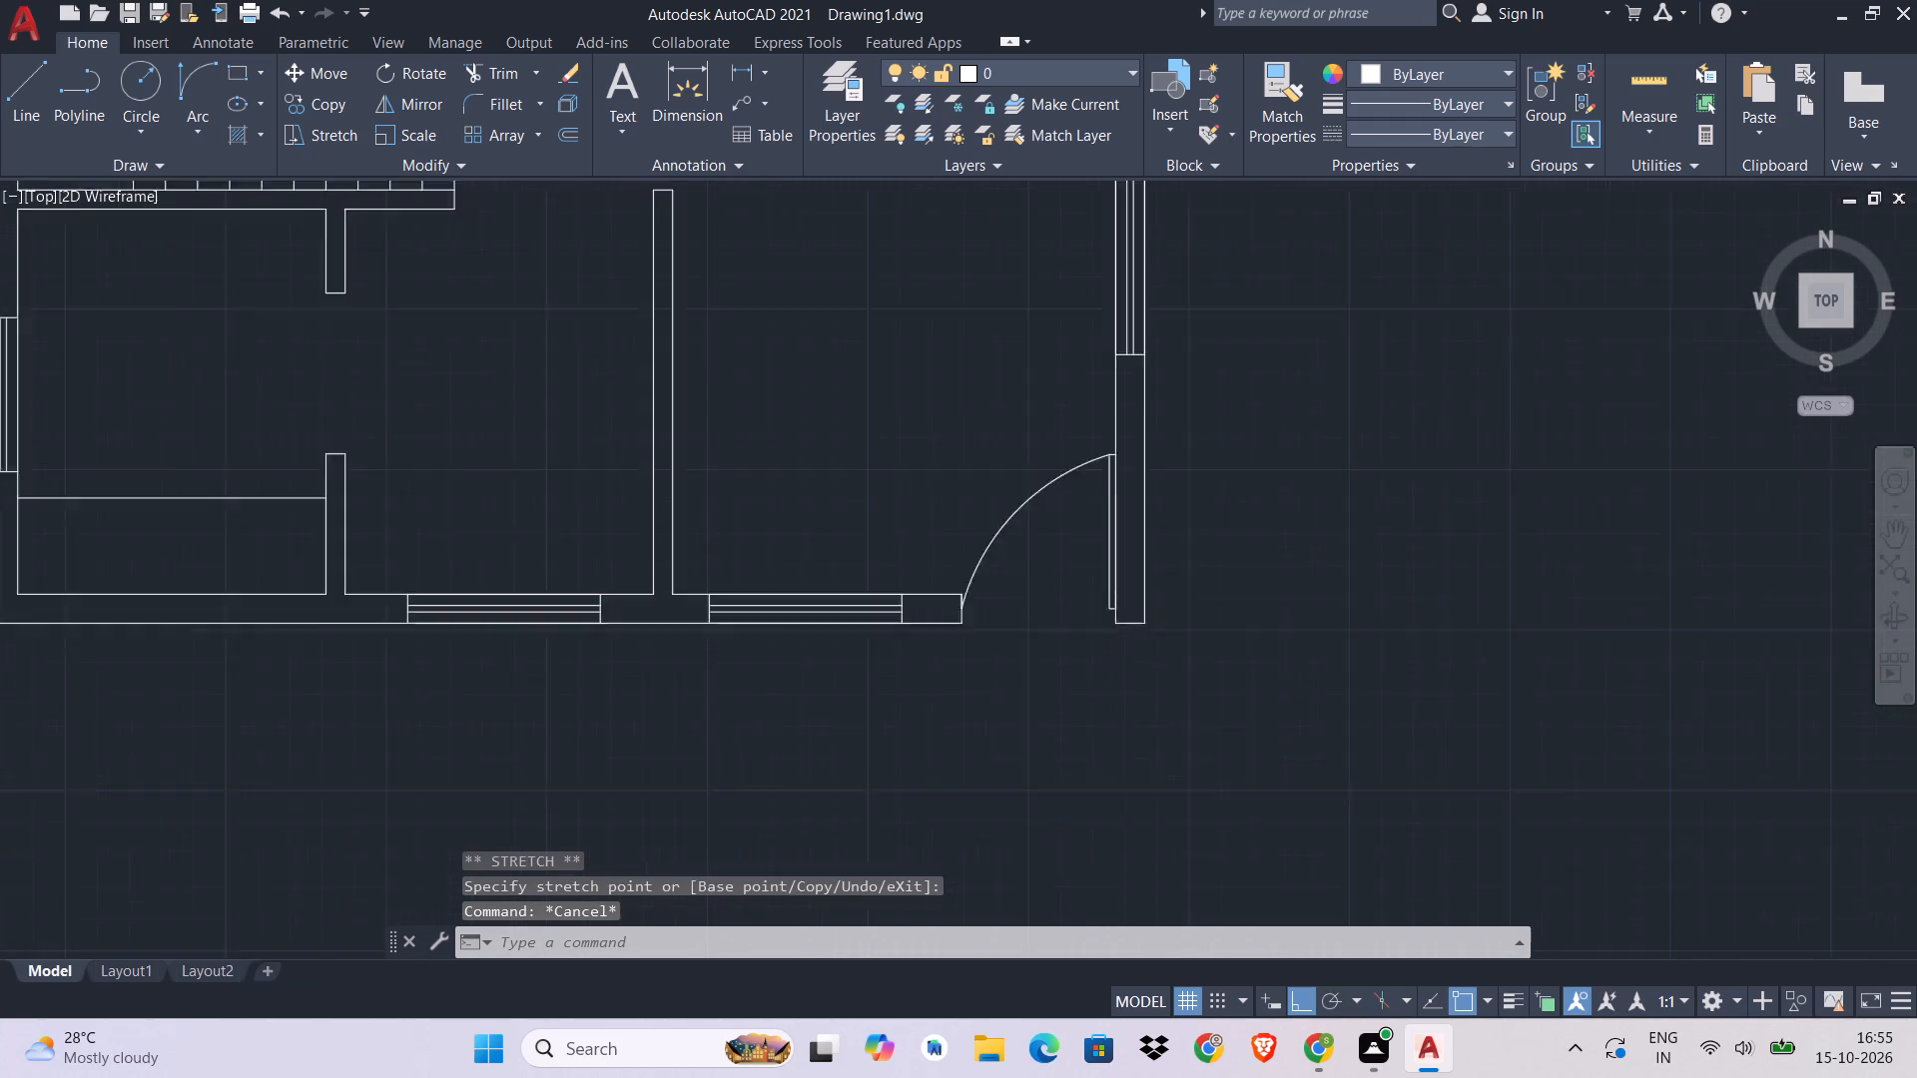
{"action": "scroll", "coordinate": [984, 413], "scroll_direction": "up", "scroll_amount": 1}
{"action": "left_click", "coordinate": [977, 352]}
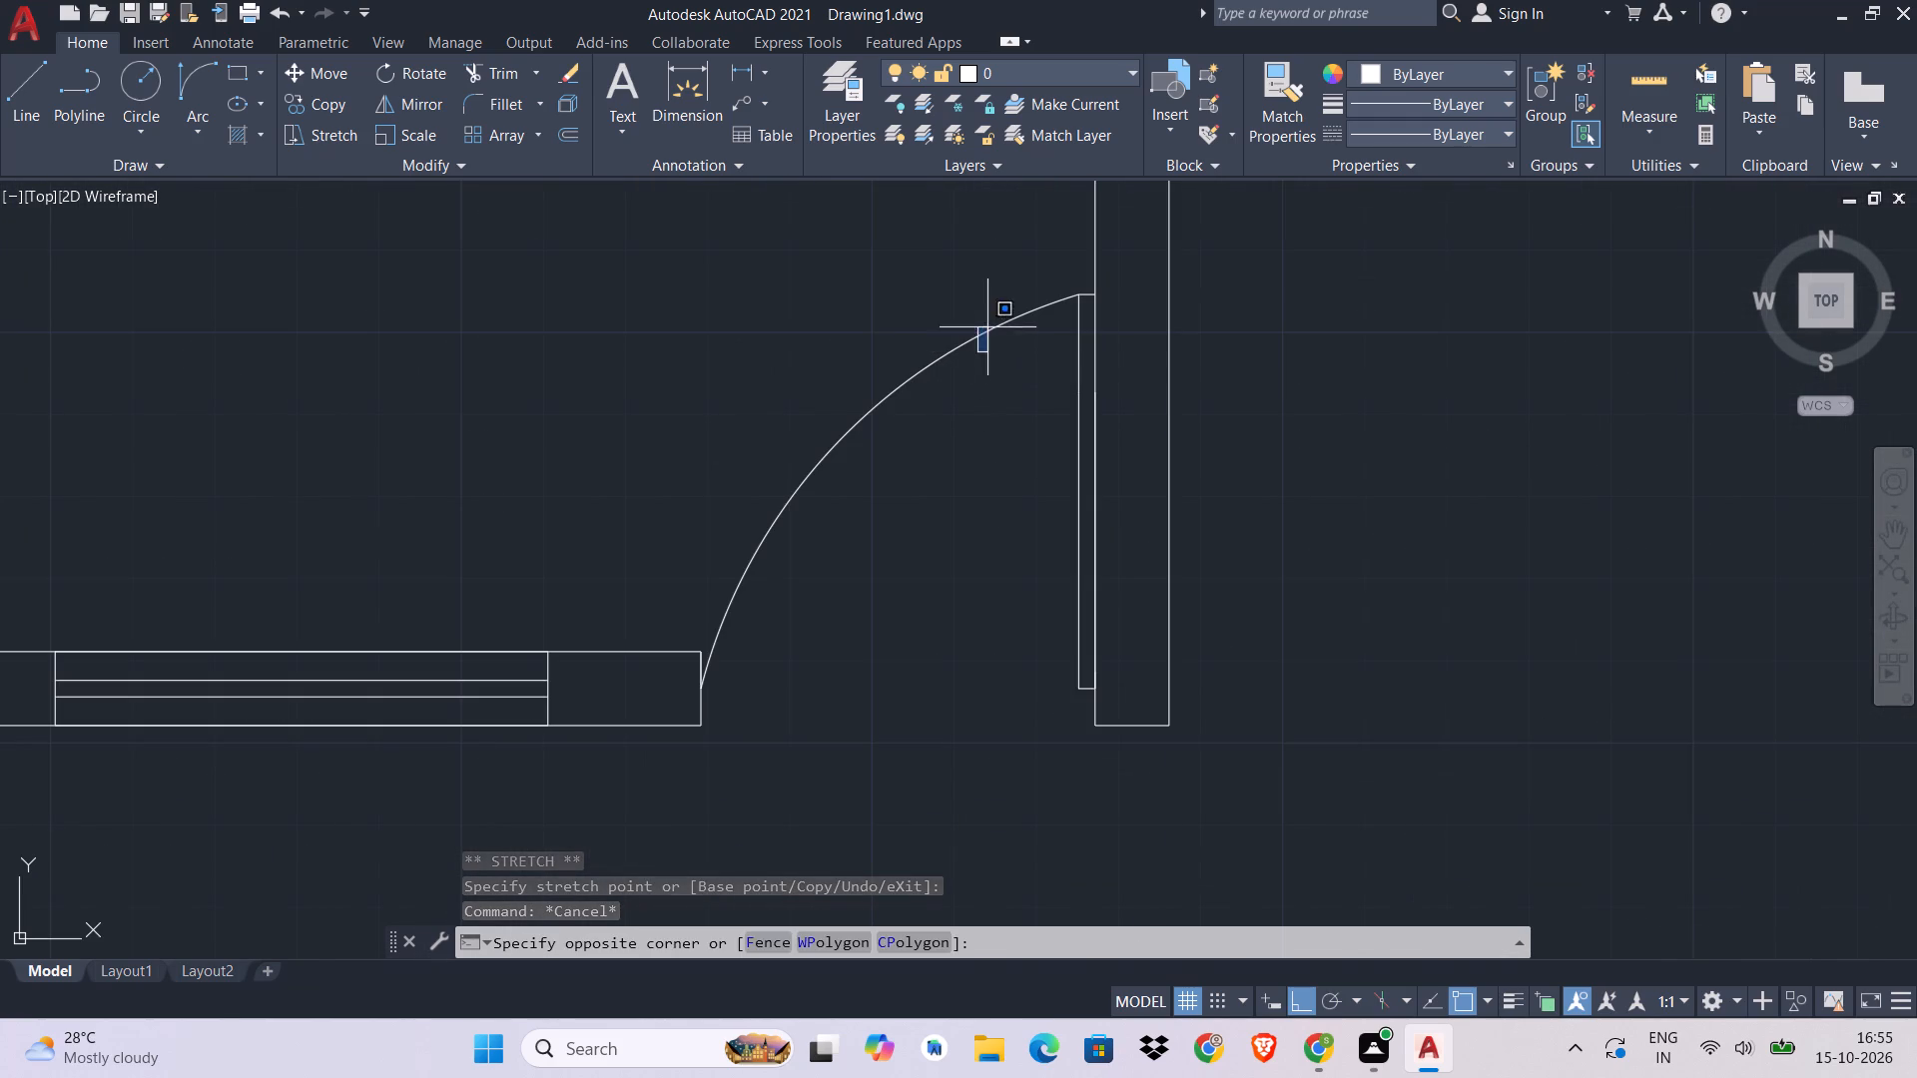
{"action": "left_click", "coordinate": [958, 319]}
{"action": "left_click", "coordinate": [1082, 297]}
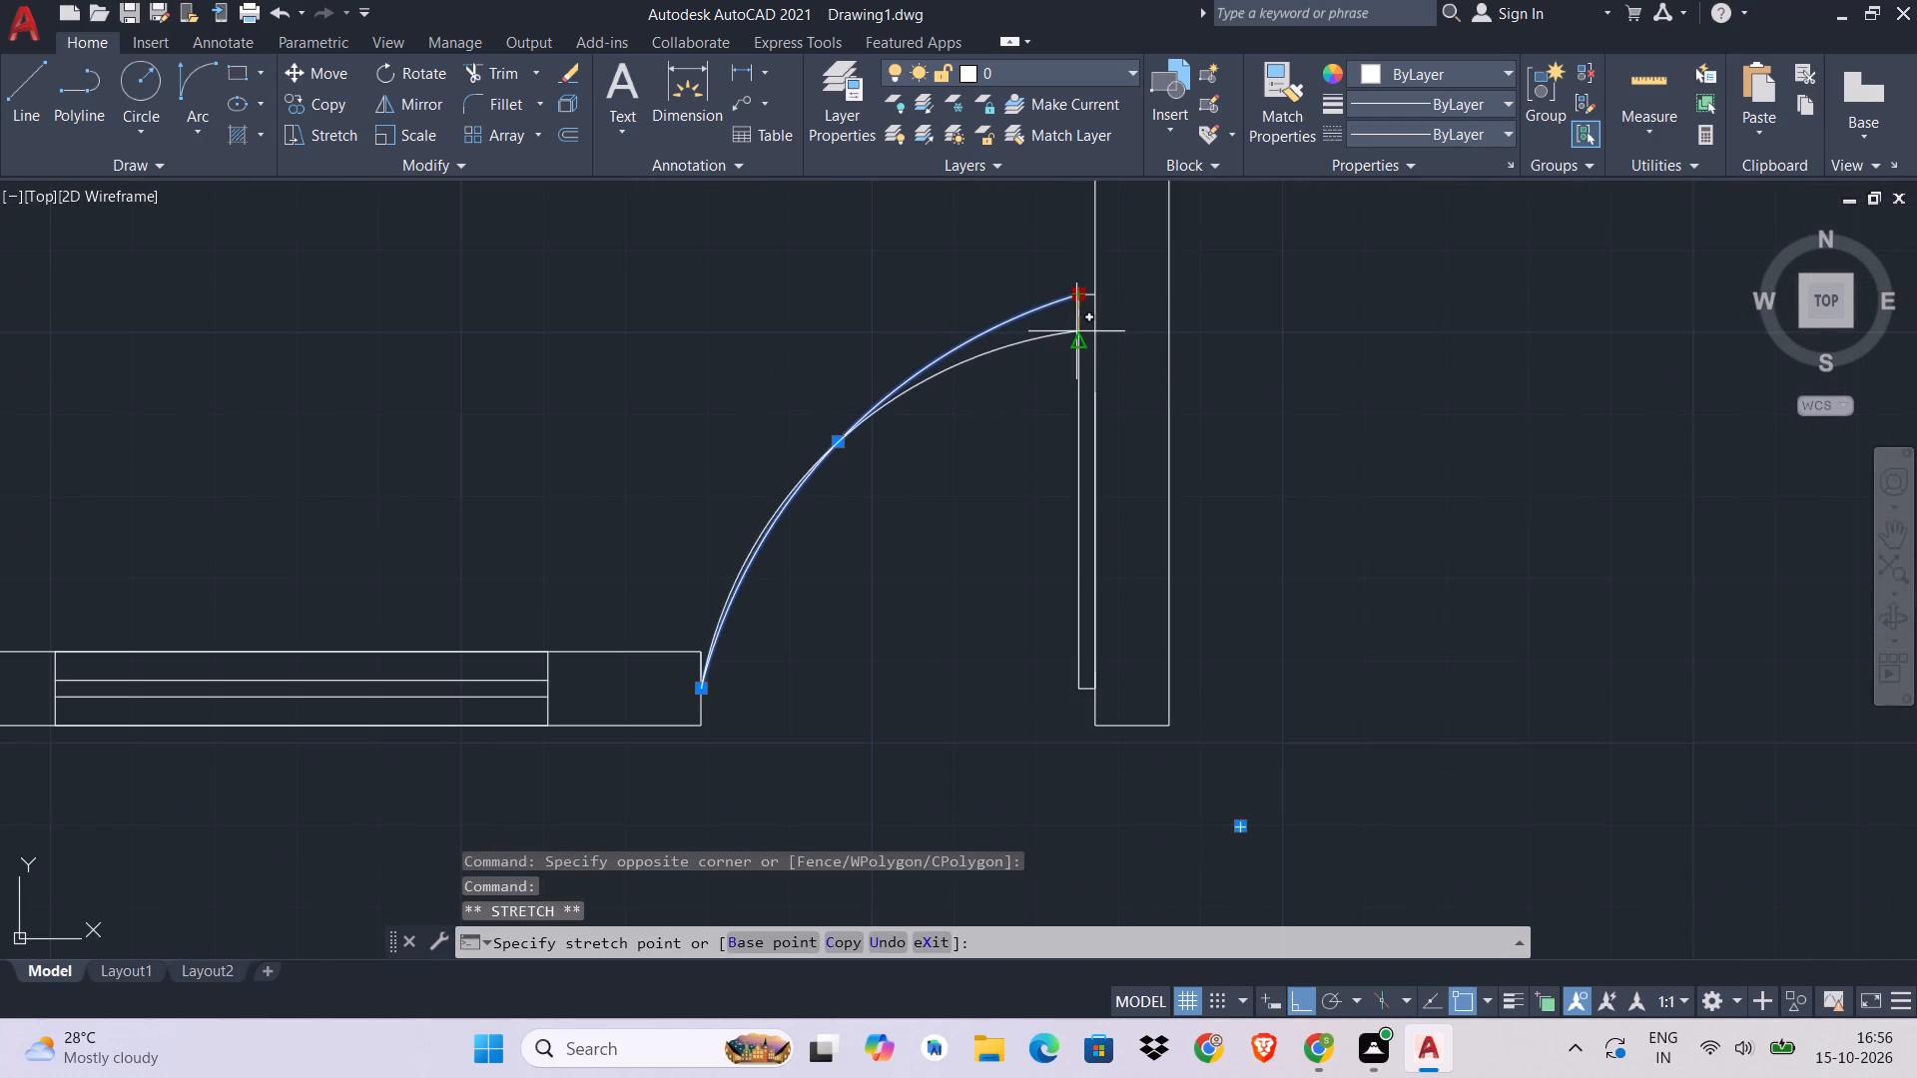
{"action": "left_click", "coordinate": [1076, 331]}
{"action": "key", "text": "Escape"}
Draw a short horizontal line across the door leaf from the swing arc's north end to the east wall.
{"action": "scroll", "coordinate": [1076, 331], "scroll_direction": "up", "scroll_amount": 2}
{"action": "key", "text": "l"}
{"action": "key", "text": "space"}
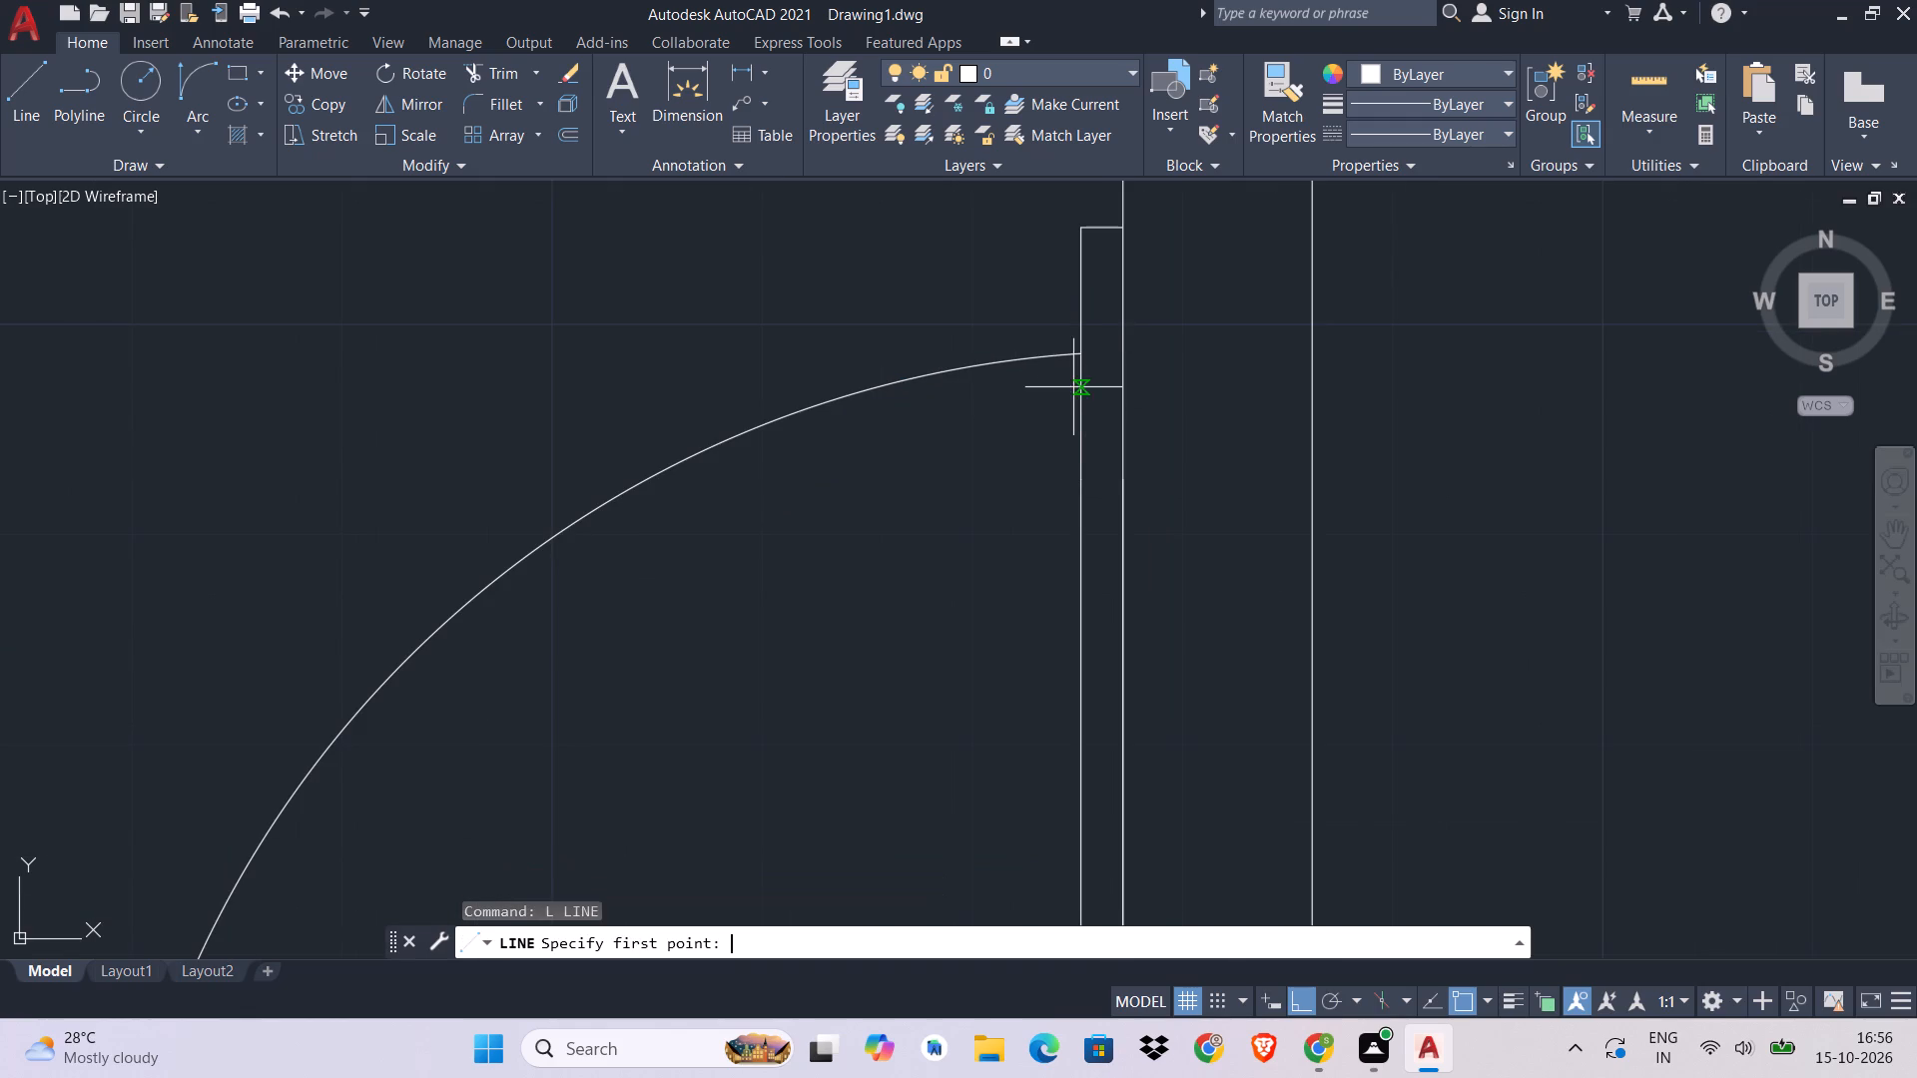
{"action": "left_click", "coordinate": [1085, 351]}
{"action": "left_click", "coordinate": [1117, 352]}
{"action": "key", "text": "Escape"}
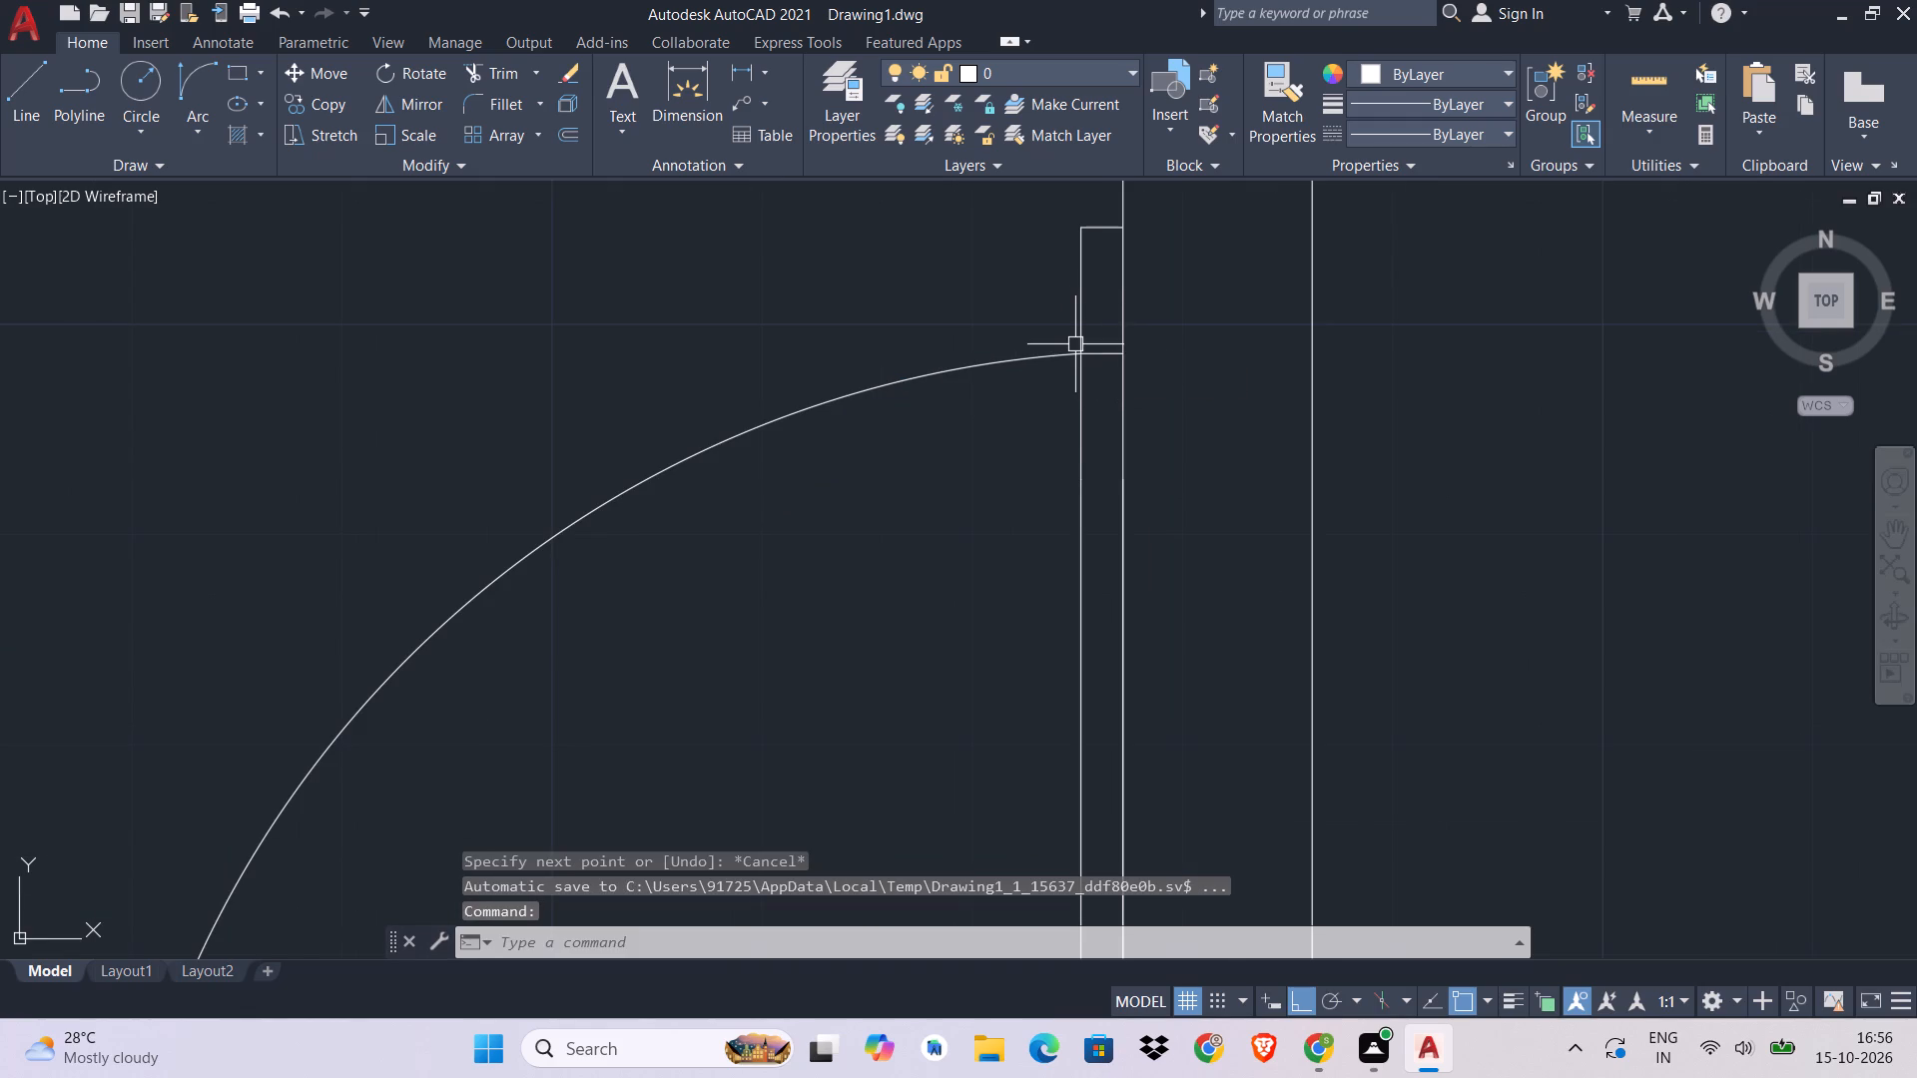
Trim away the part of the door leaf north of the short line at the arc's end, including its old end line.
{"action": "type", "text": "TR"}
{"action": "key", "text": "space"}
{"action": "left_click", "coordinate": [1088, 237]}
{"action": "left_click", "coordinate": [1097, 227]}
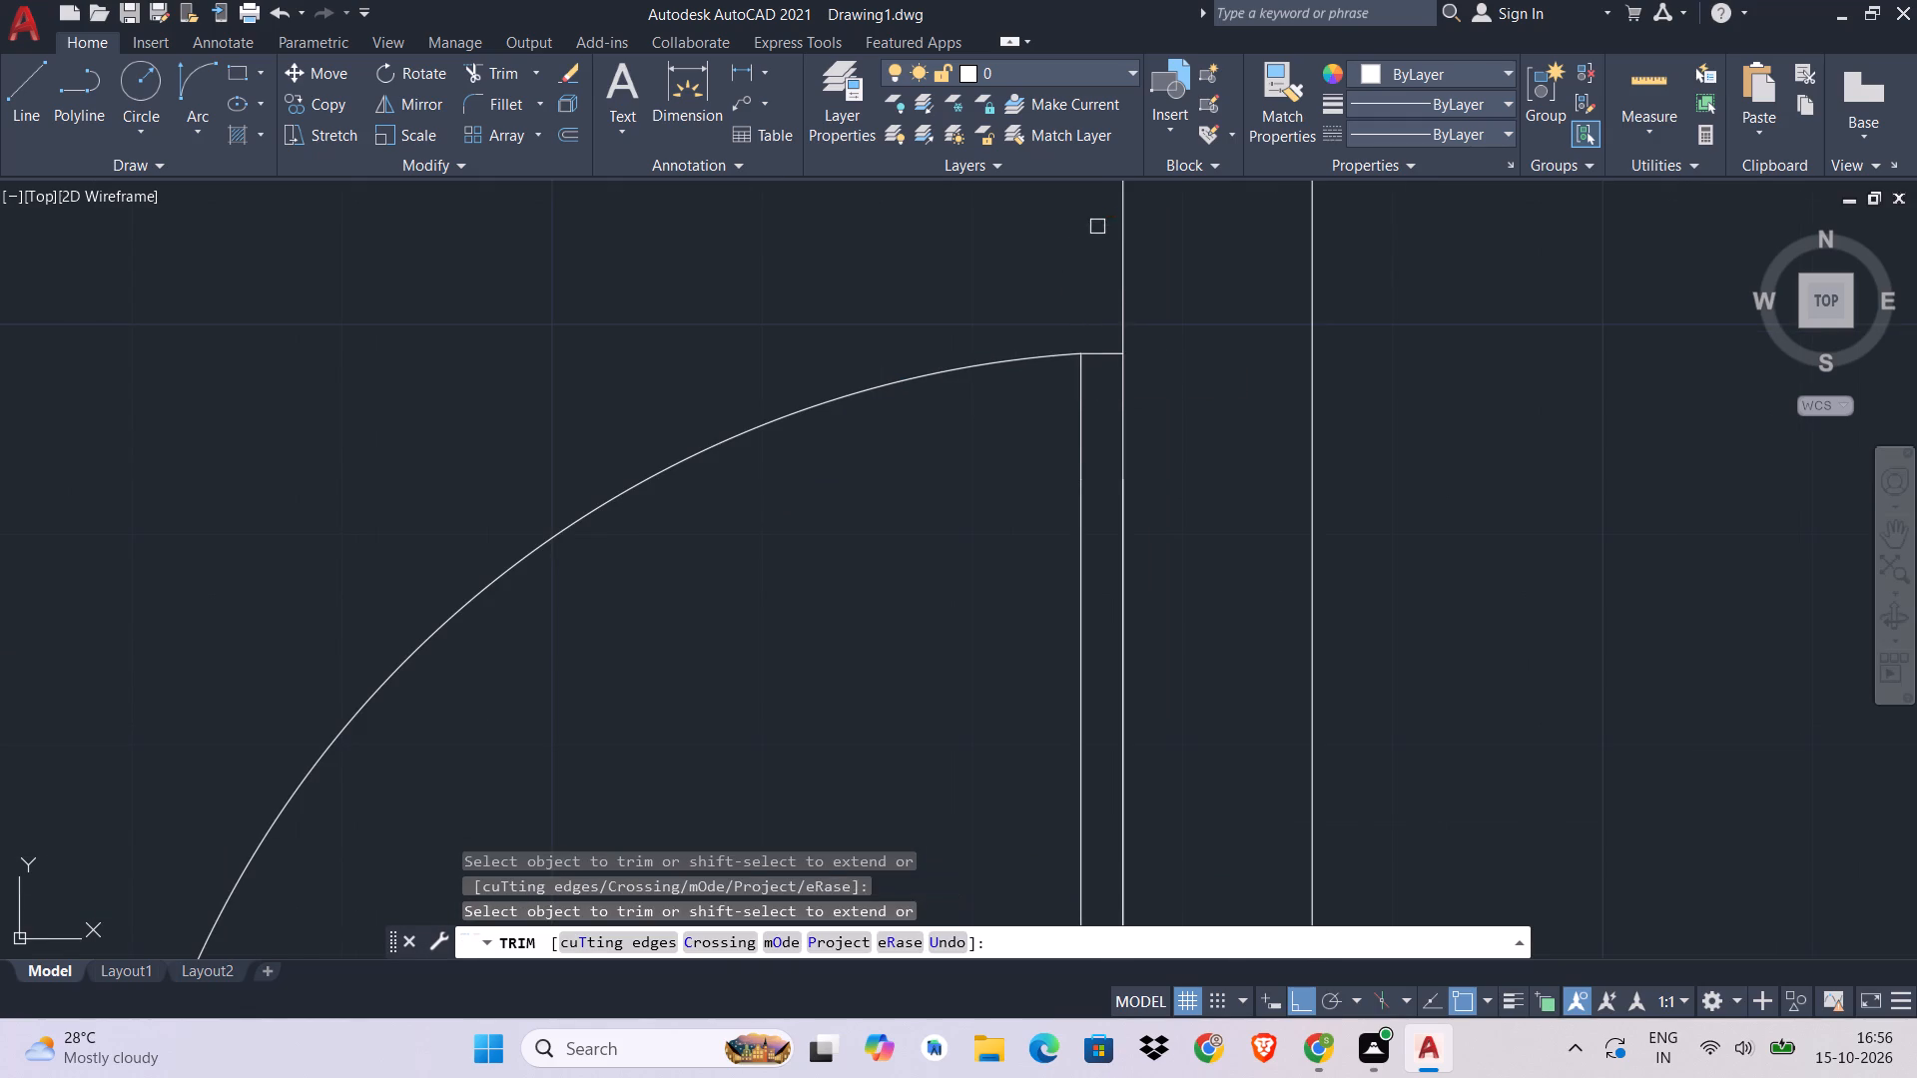
{"action": "scroll", "coordinate": [1105, 600], "scroll_direction": "down", "scroll_amount": 1}
{"action": "scroll", "coordinate": [1105, 602], "scroll_direction": "up", "scroll_amount": 1}
{"action": "scroll", "coordinate": [1105, 602], "scroll_direction": "down", "scroll_amount": 2}
{"action": "middle_click_drag", "start_coordinate": [1107, 600], "coordinate": [1132, 320]}
{"action": "key", "text": "Escape"}
{"action": "scroll", "coordinate": [1296, 762], "scroll_direction": "down", "scroll_amount": 3}
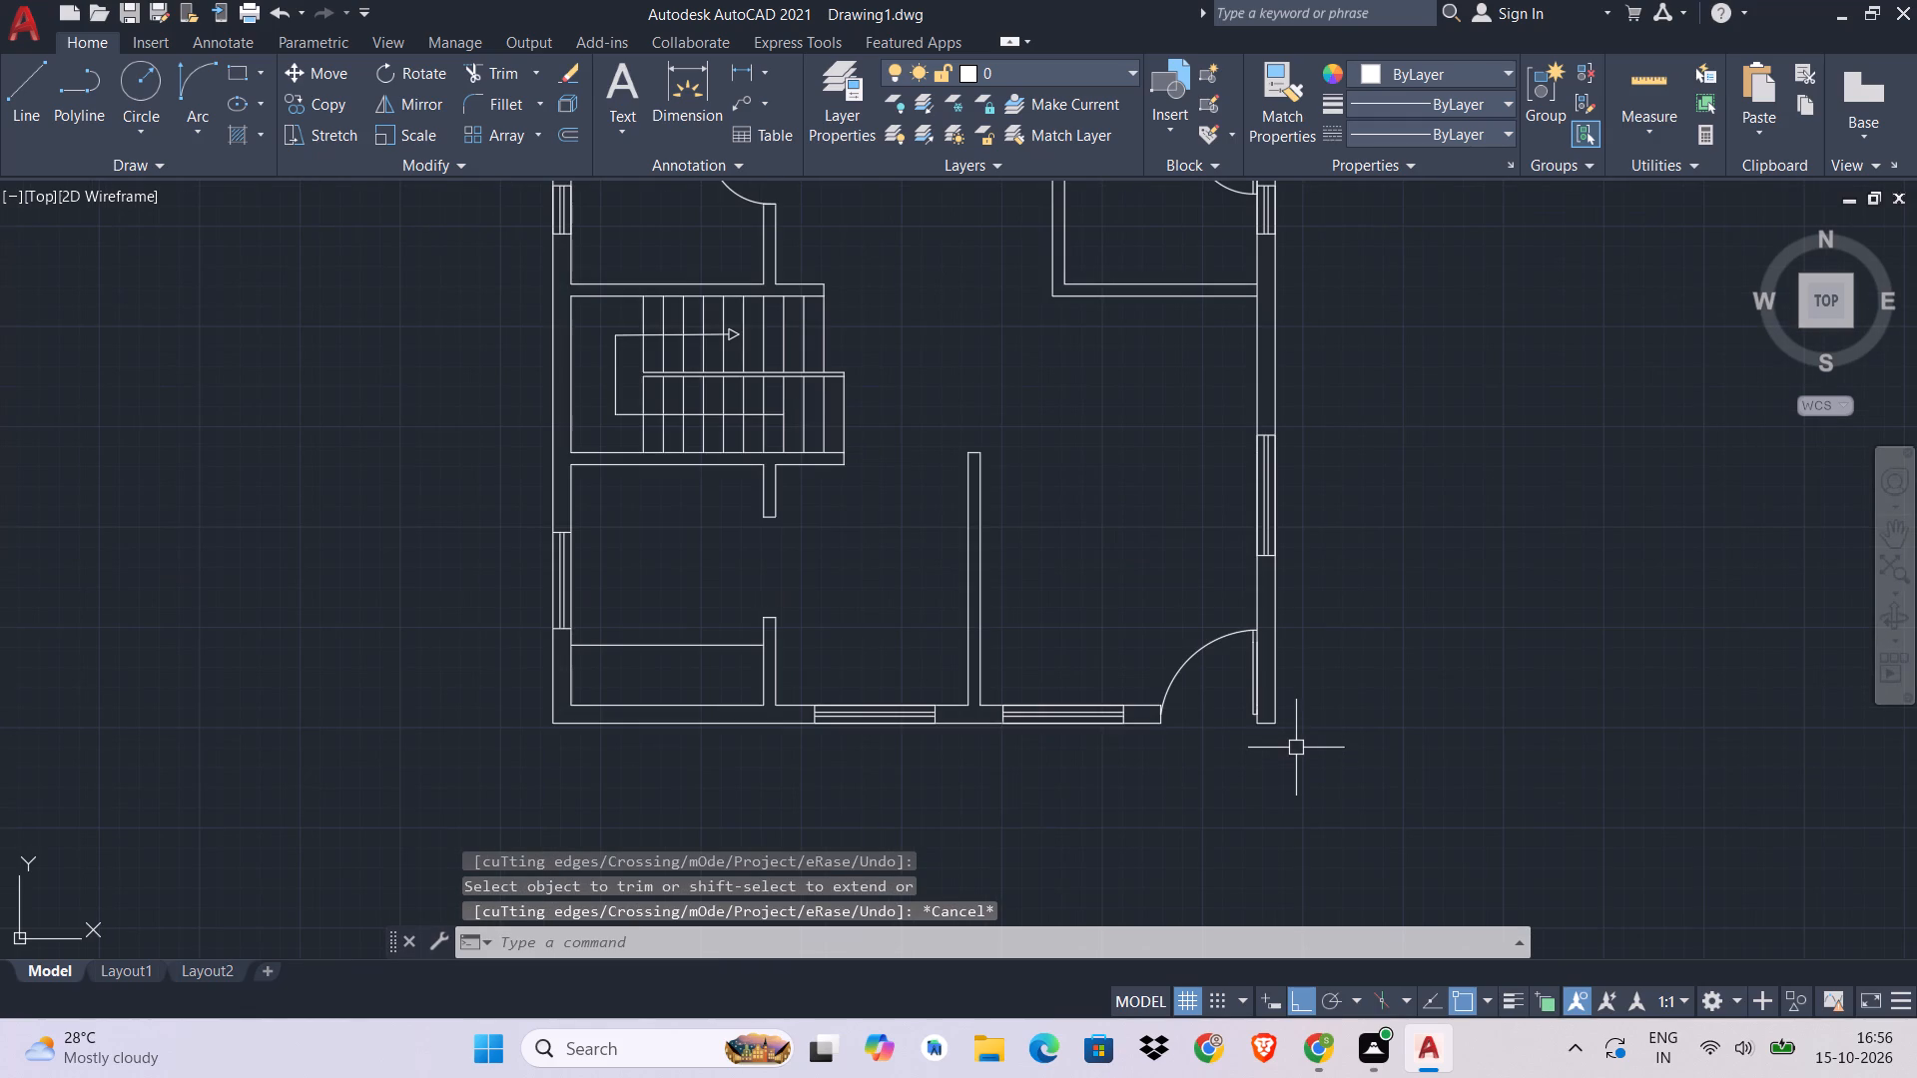
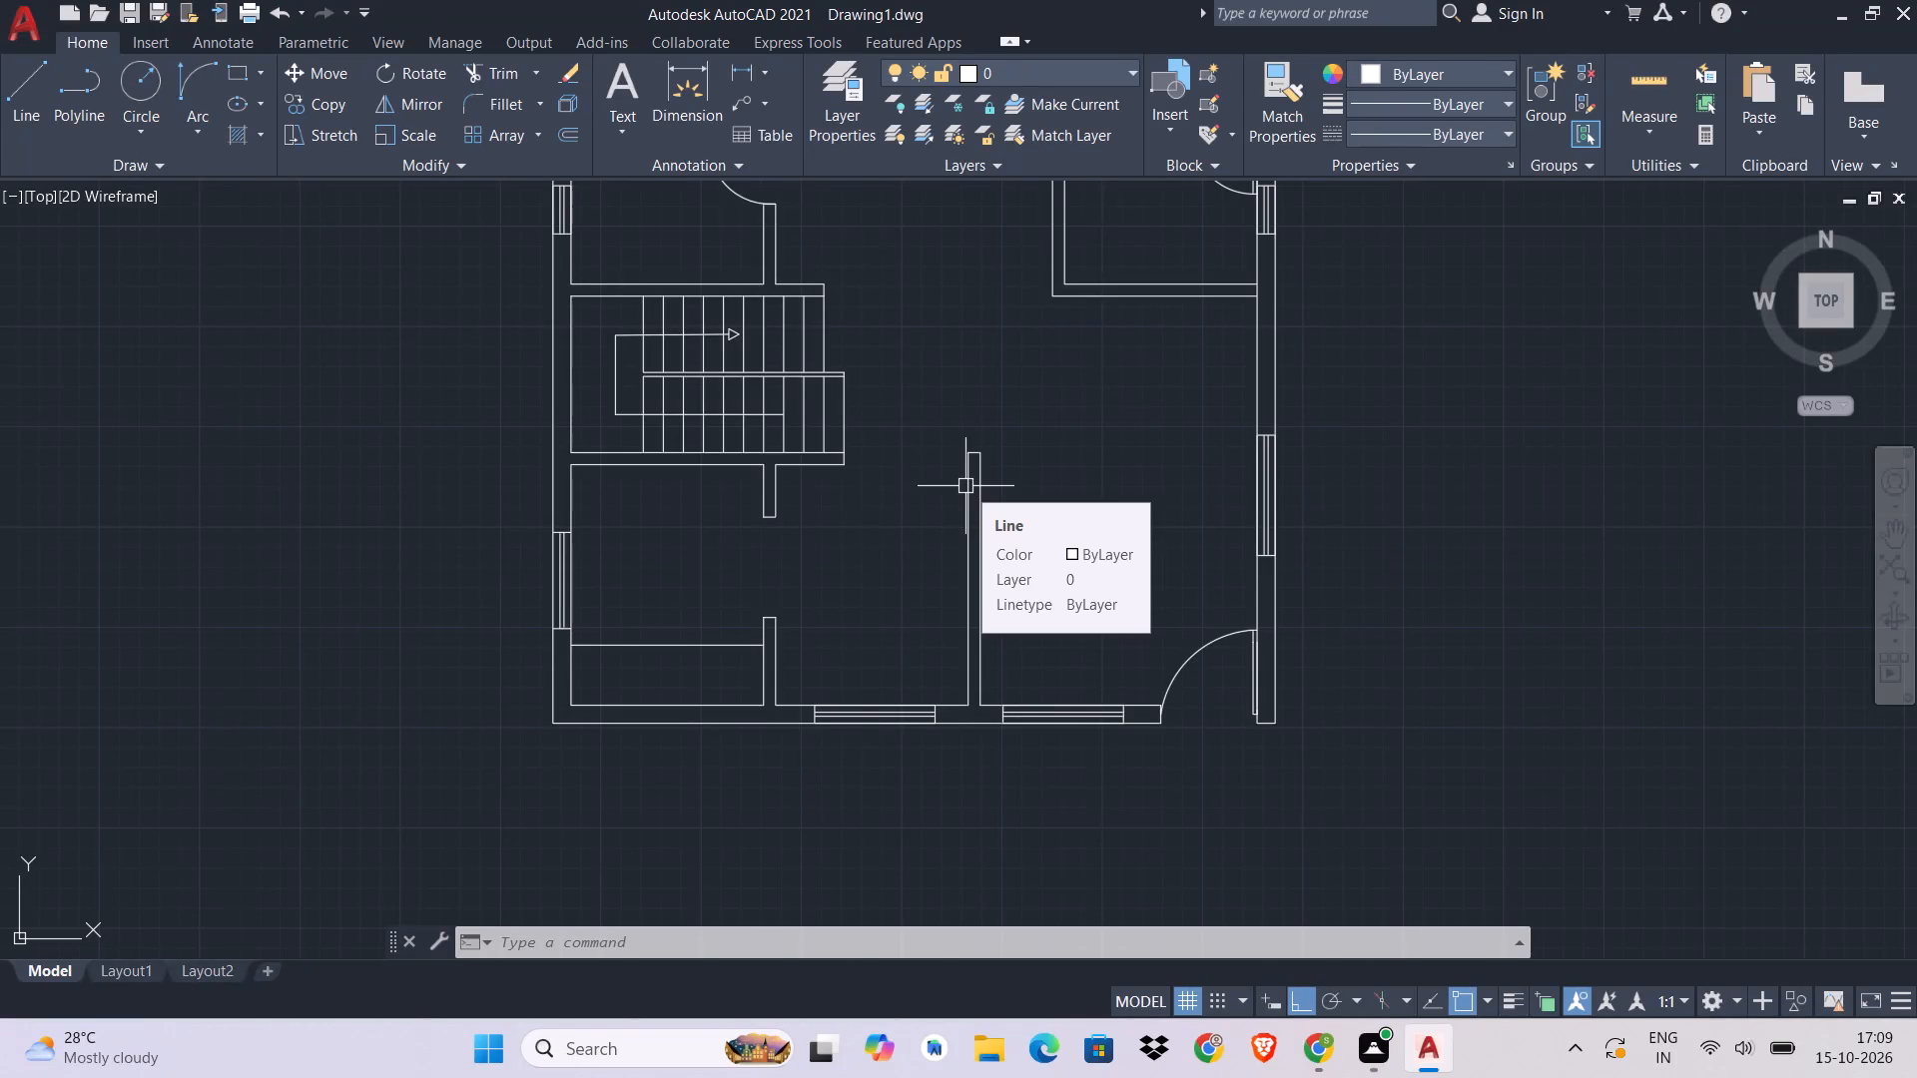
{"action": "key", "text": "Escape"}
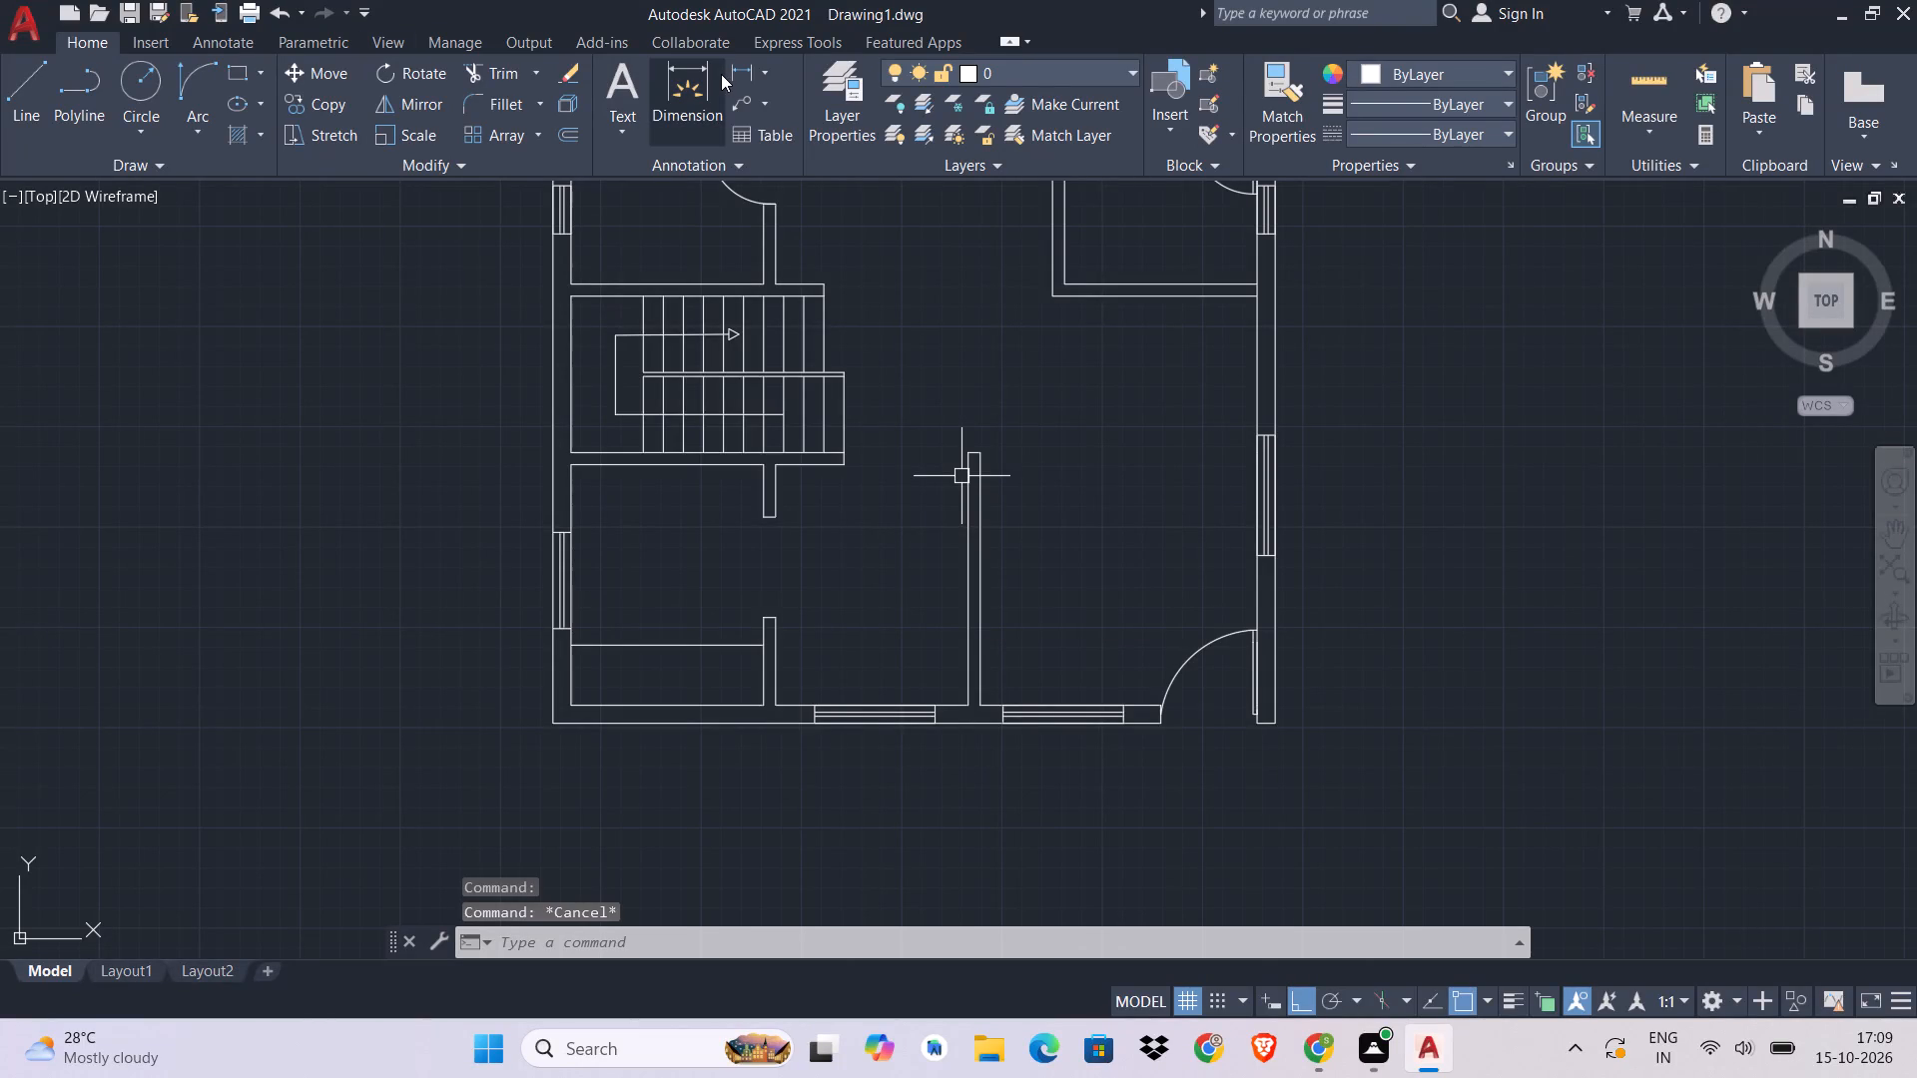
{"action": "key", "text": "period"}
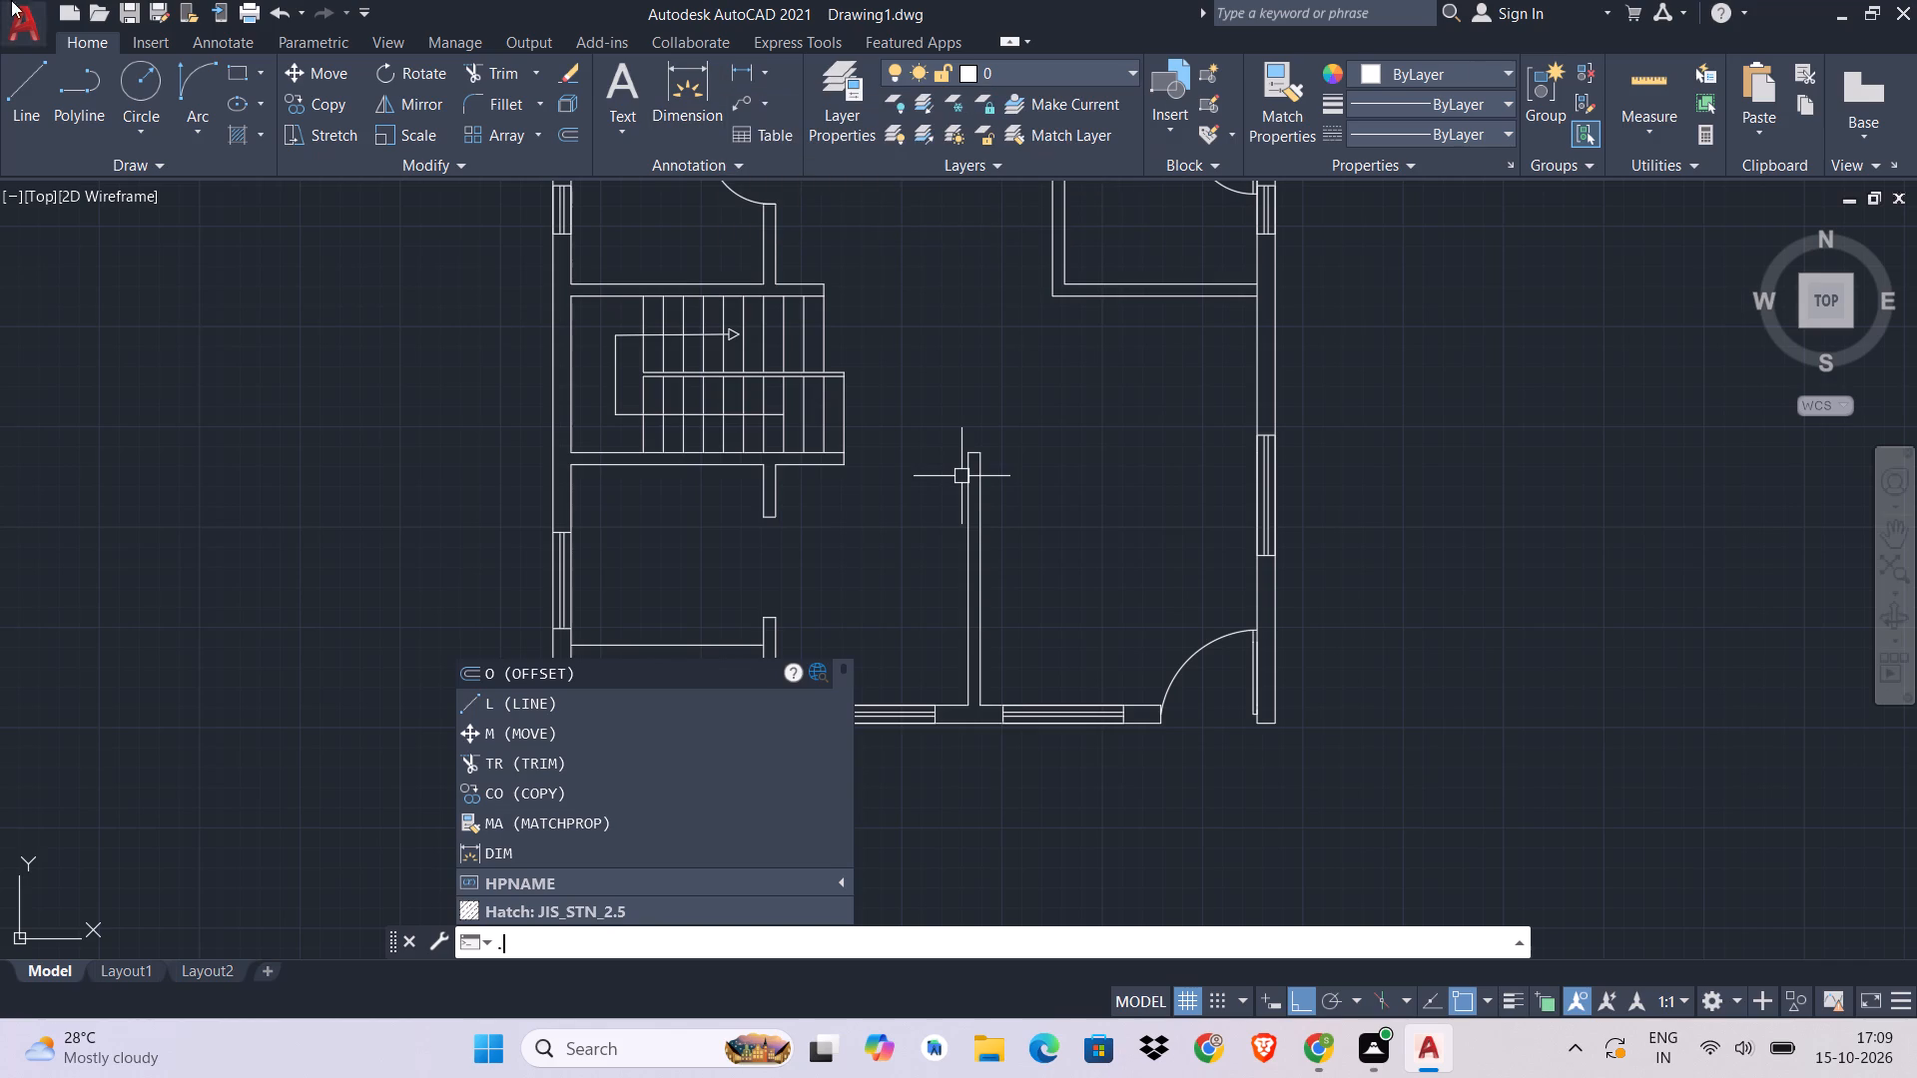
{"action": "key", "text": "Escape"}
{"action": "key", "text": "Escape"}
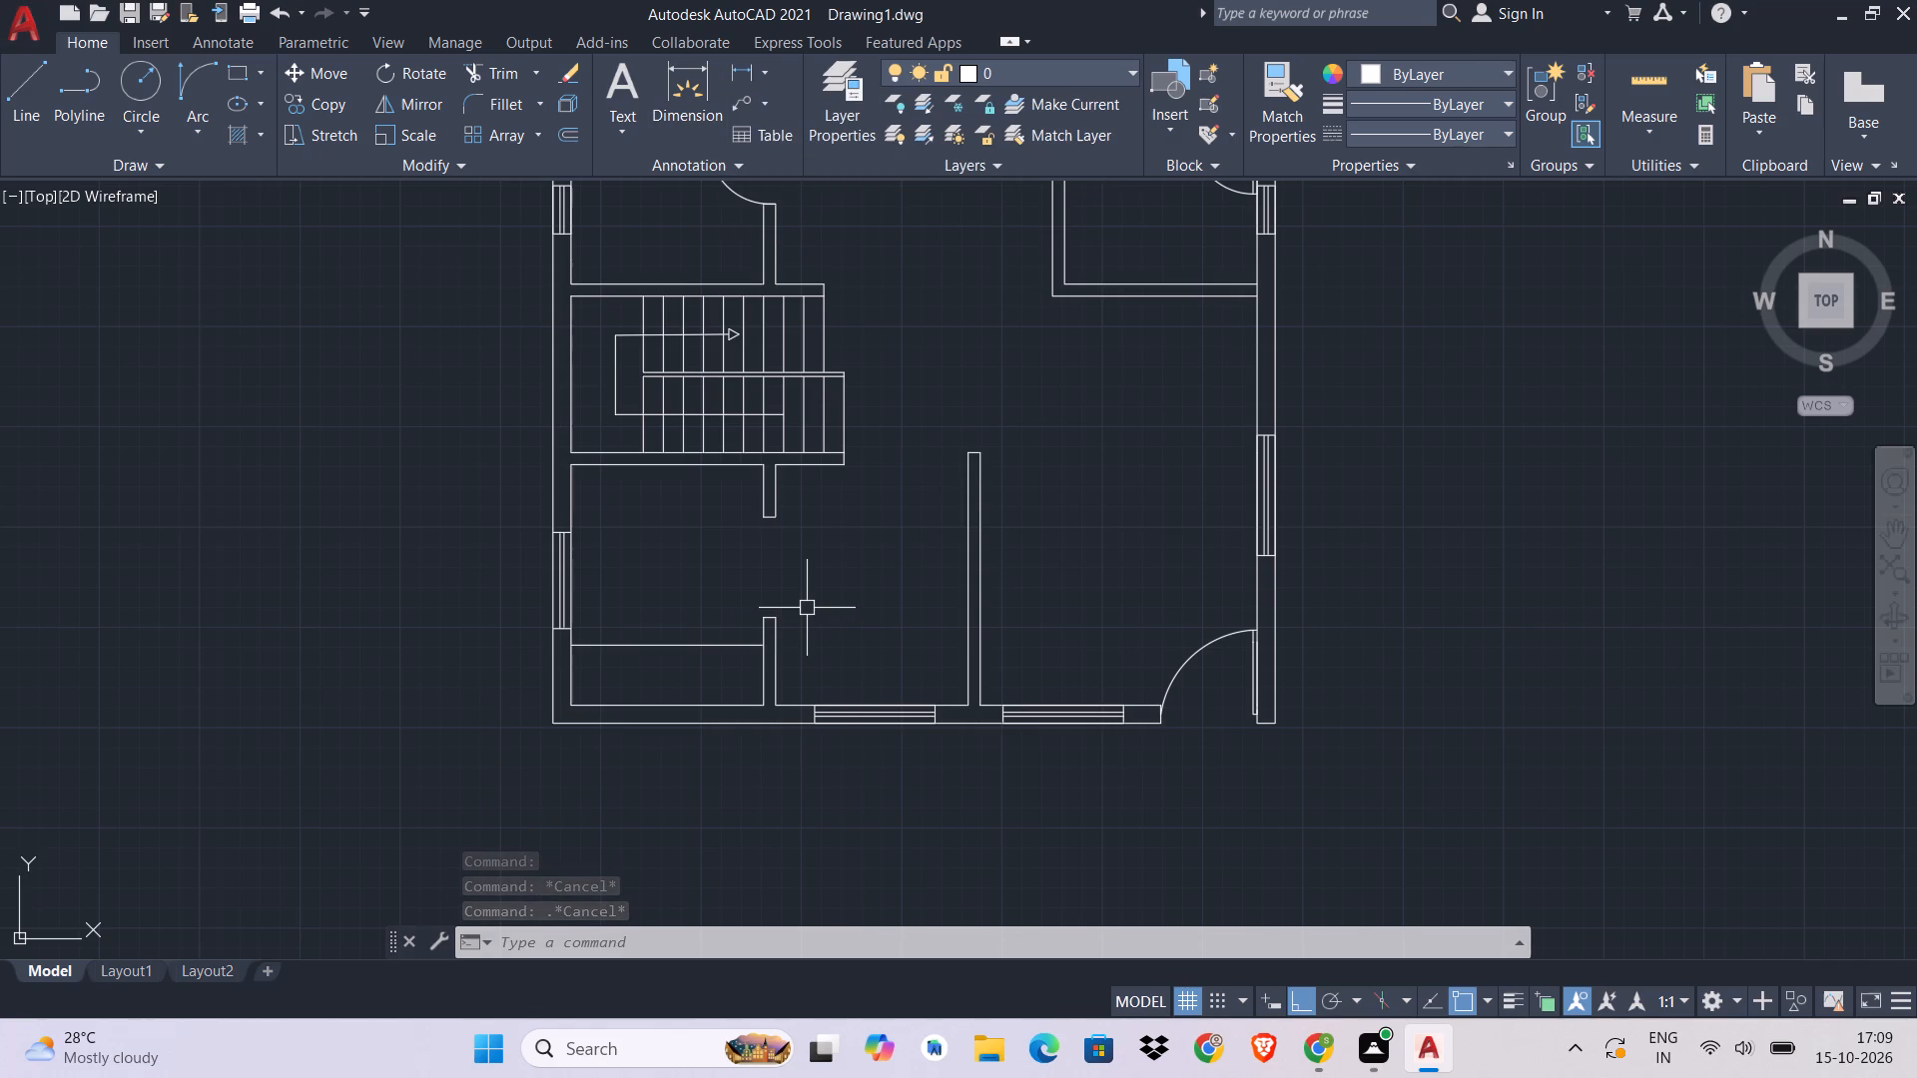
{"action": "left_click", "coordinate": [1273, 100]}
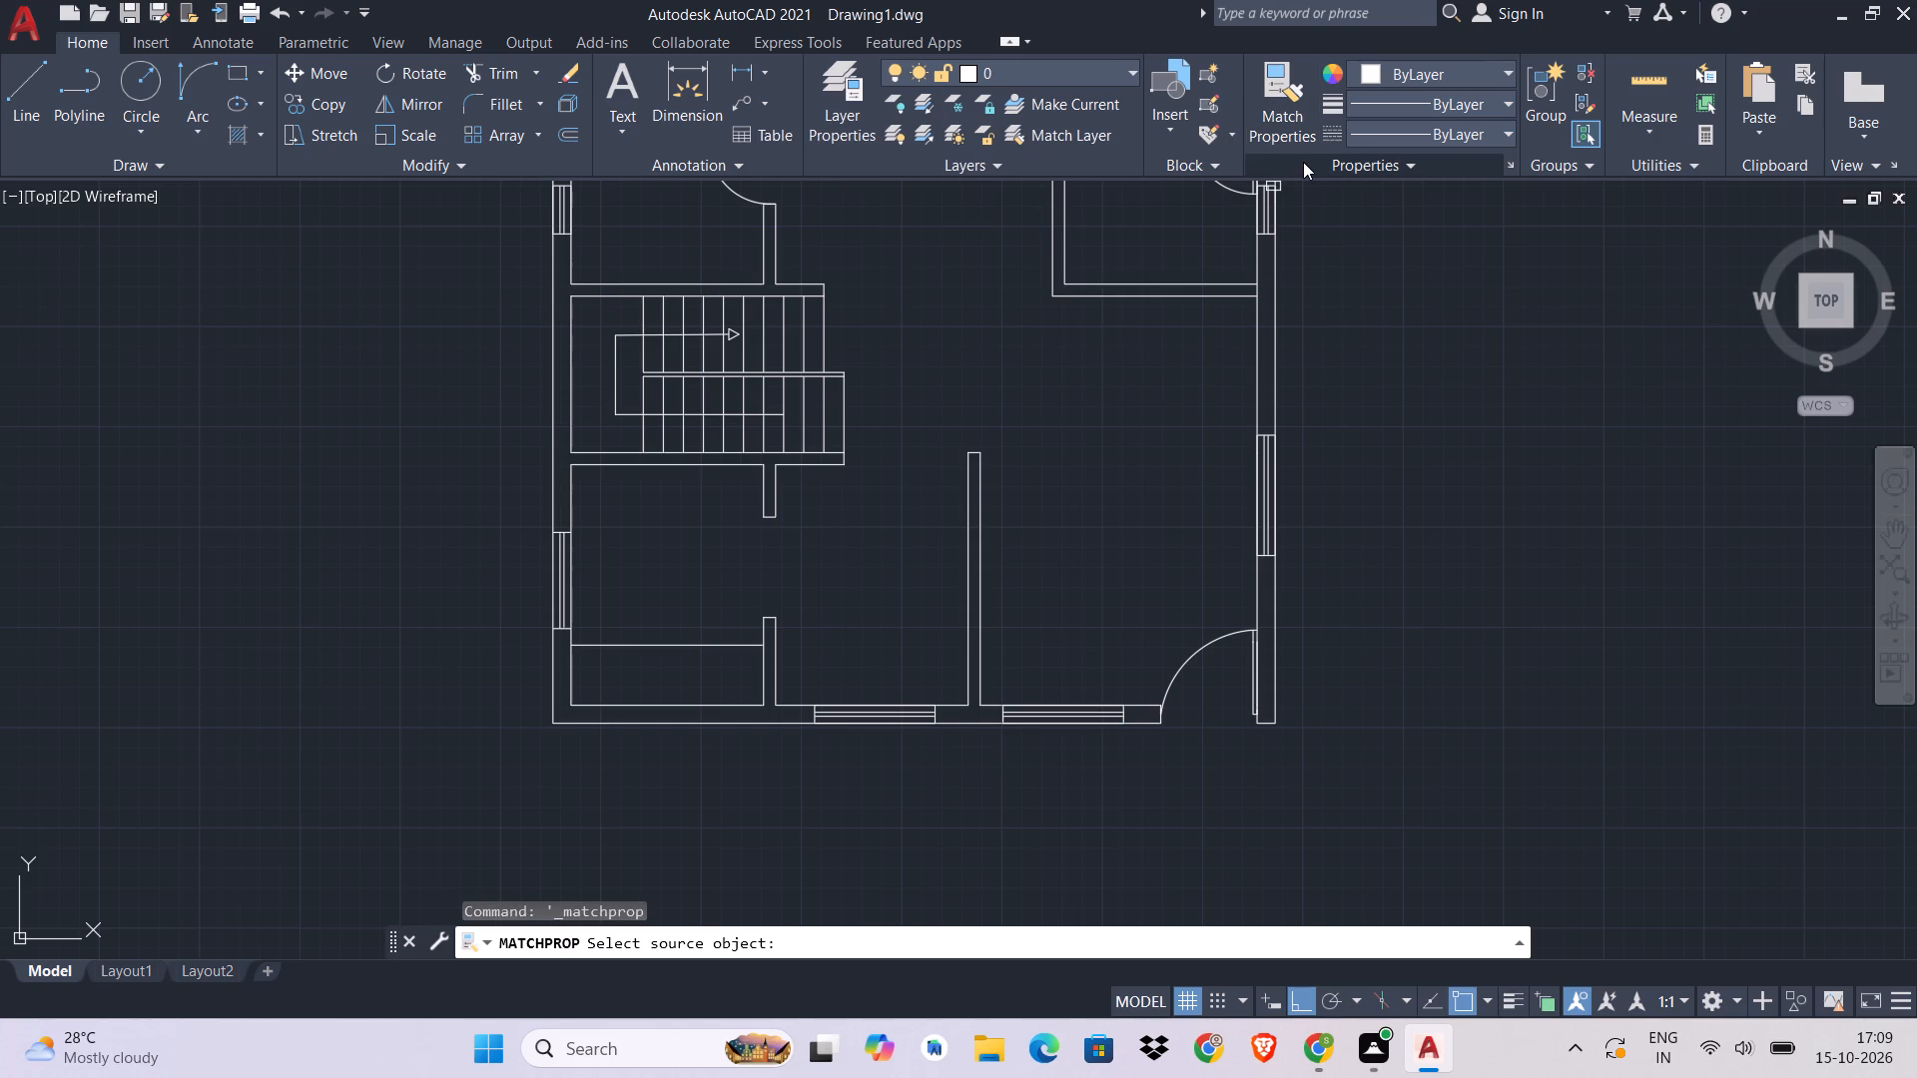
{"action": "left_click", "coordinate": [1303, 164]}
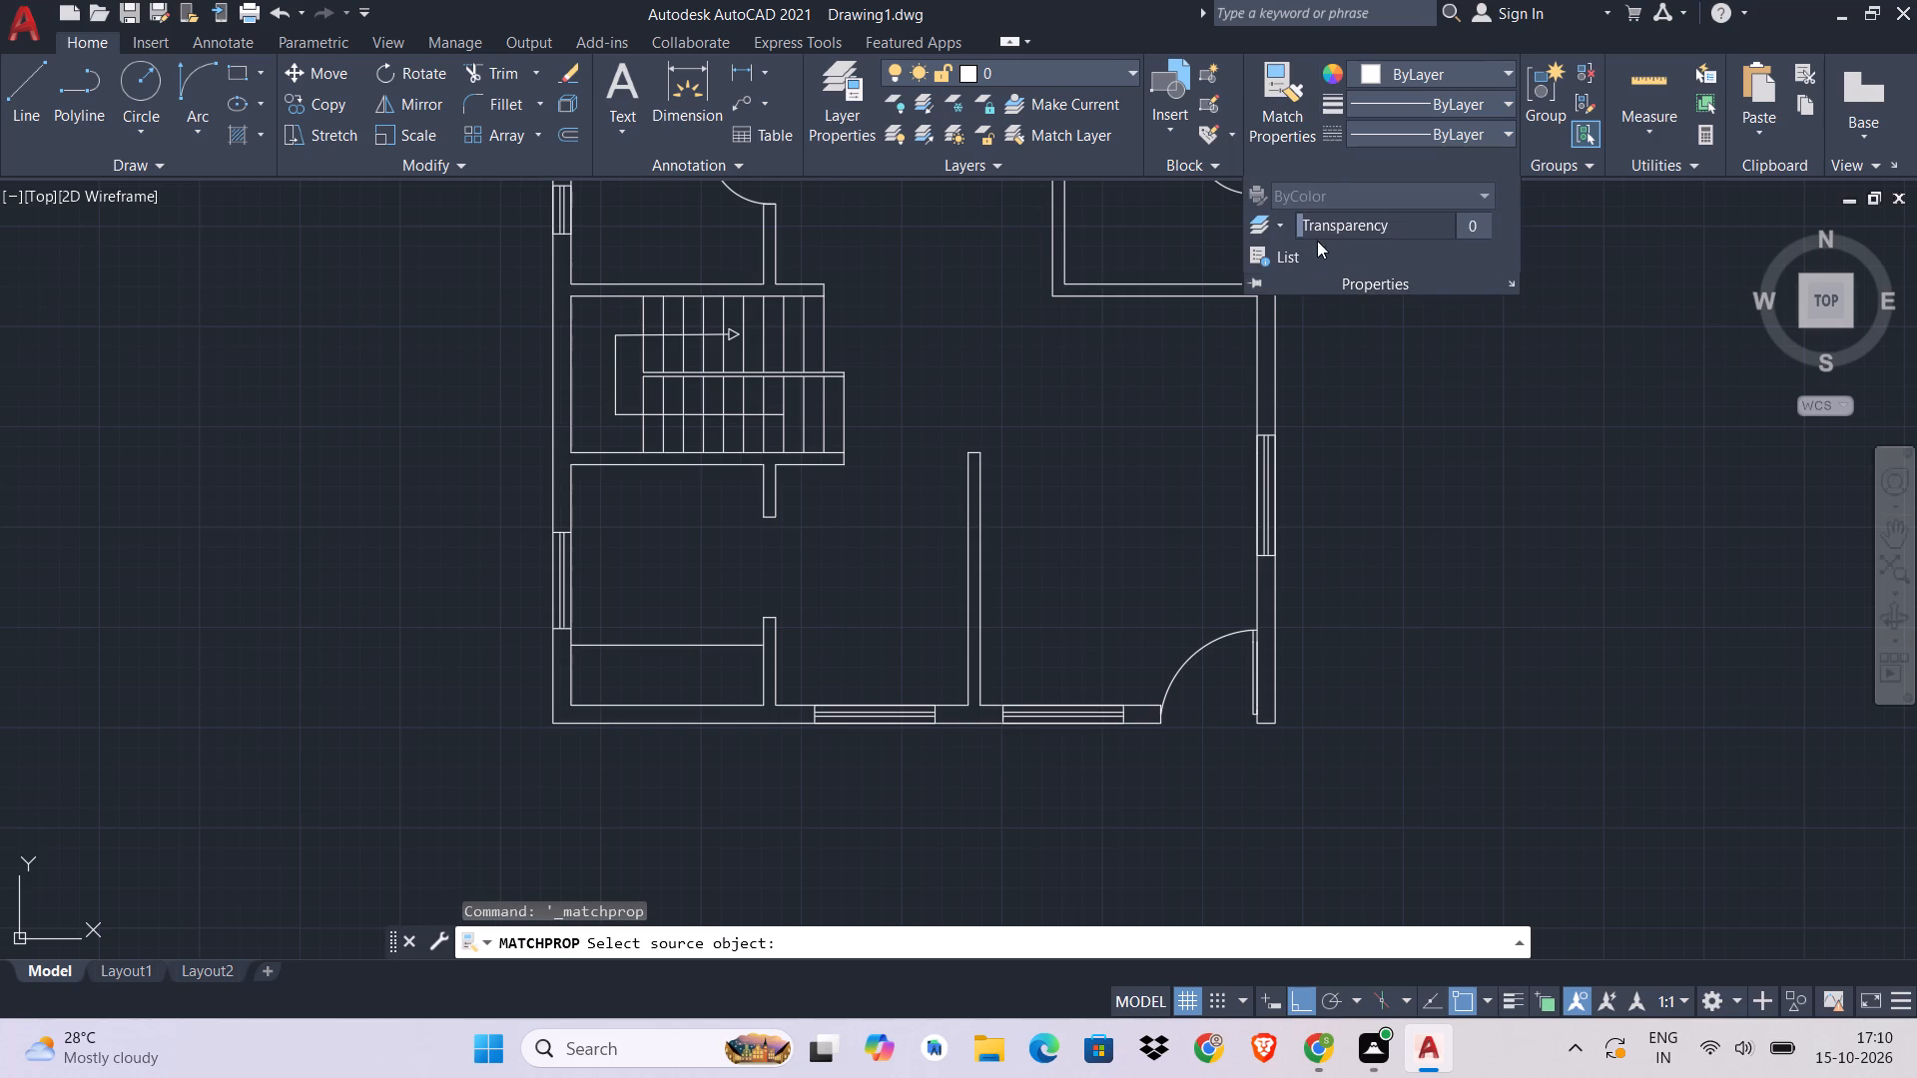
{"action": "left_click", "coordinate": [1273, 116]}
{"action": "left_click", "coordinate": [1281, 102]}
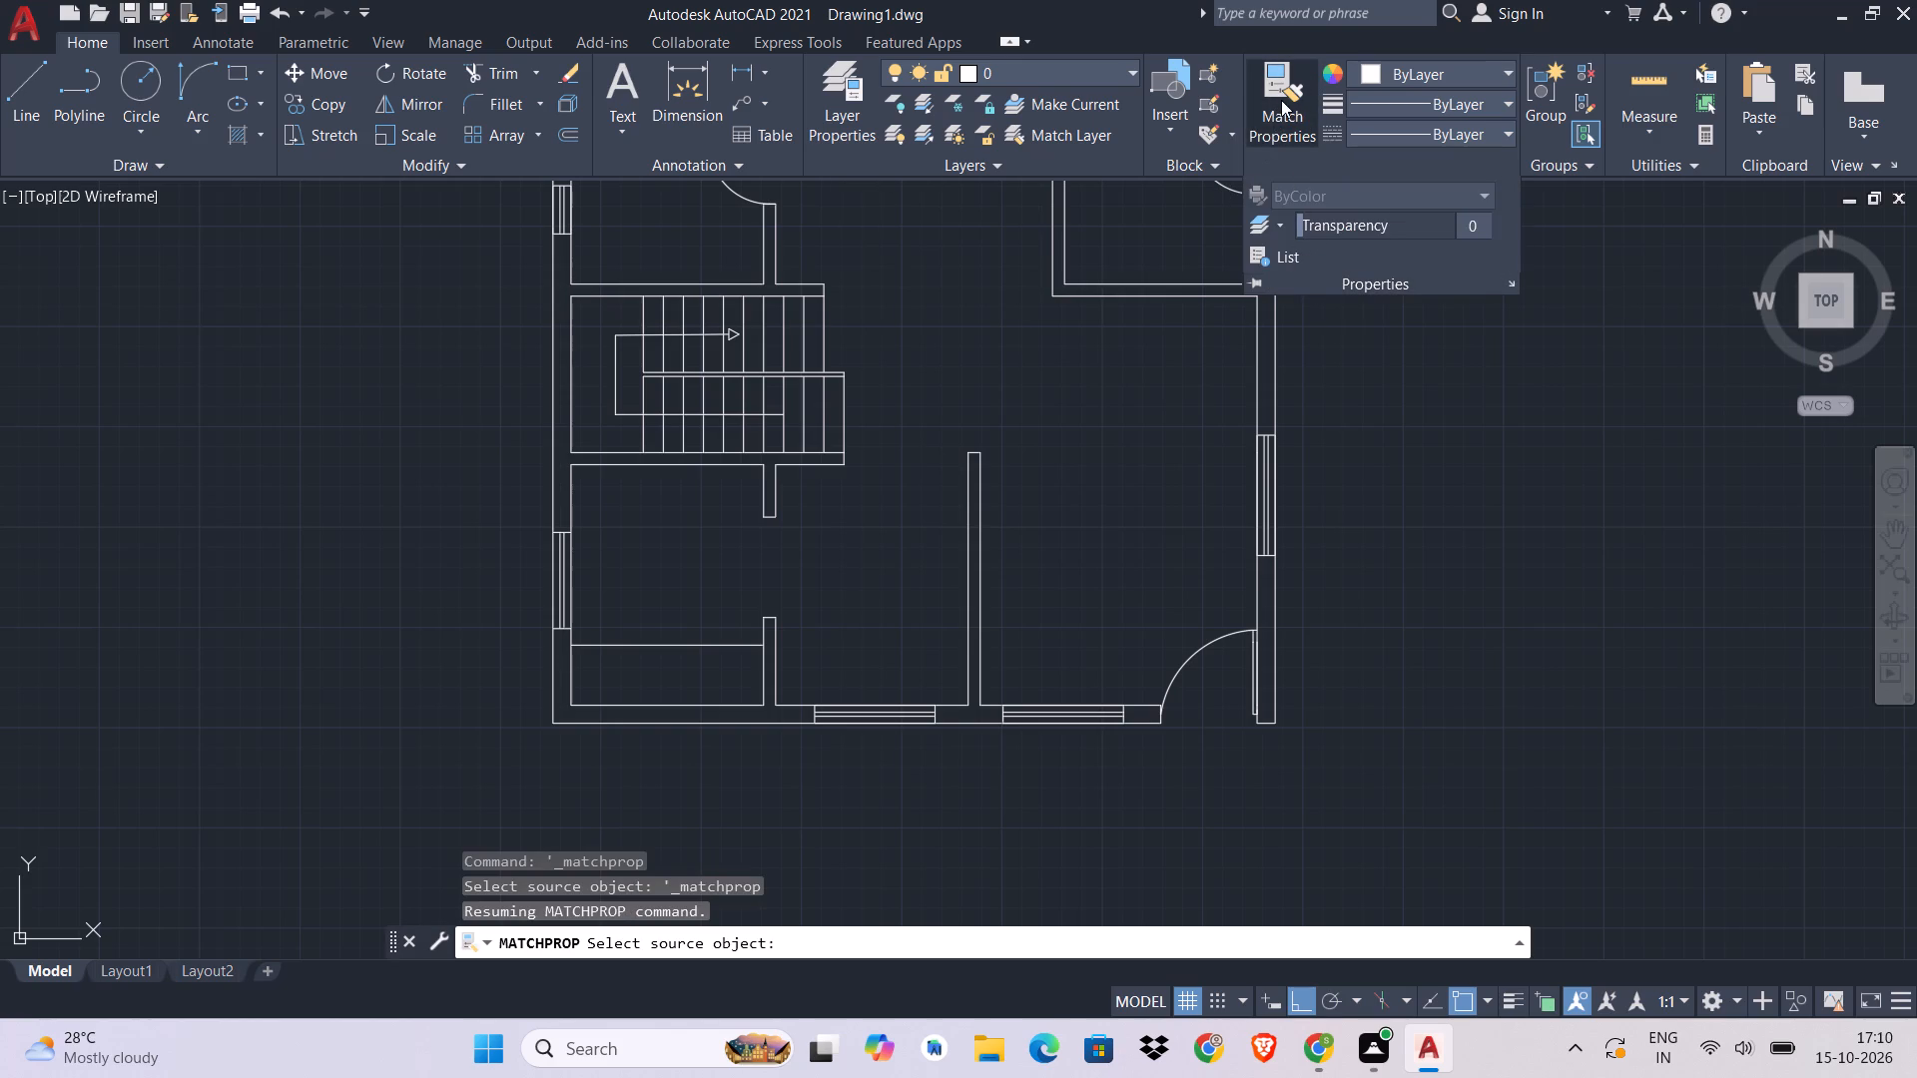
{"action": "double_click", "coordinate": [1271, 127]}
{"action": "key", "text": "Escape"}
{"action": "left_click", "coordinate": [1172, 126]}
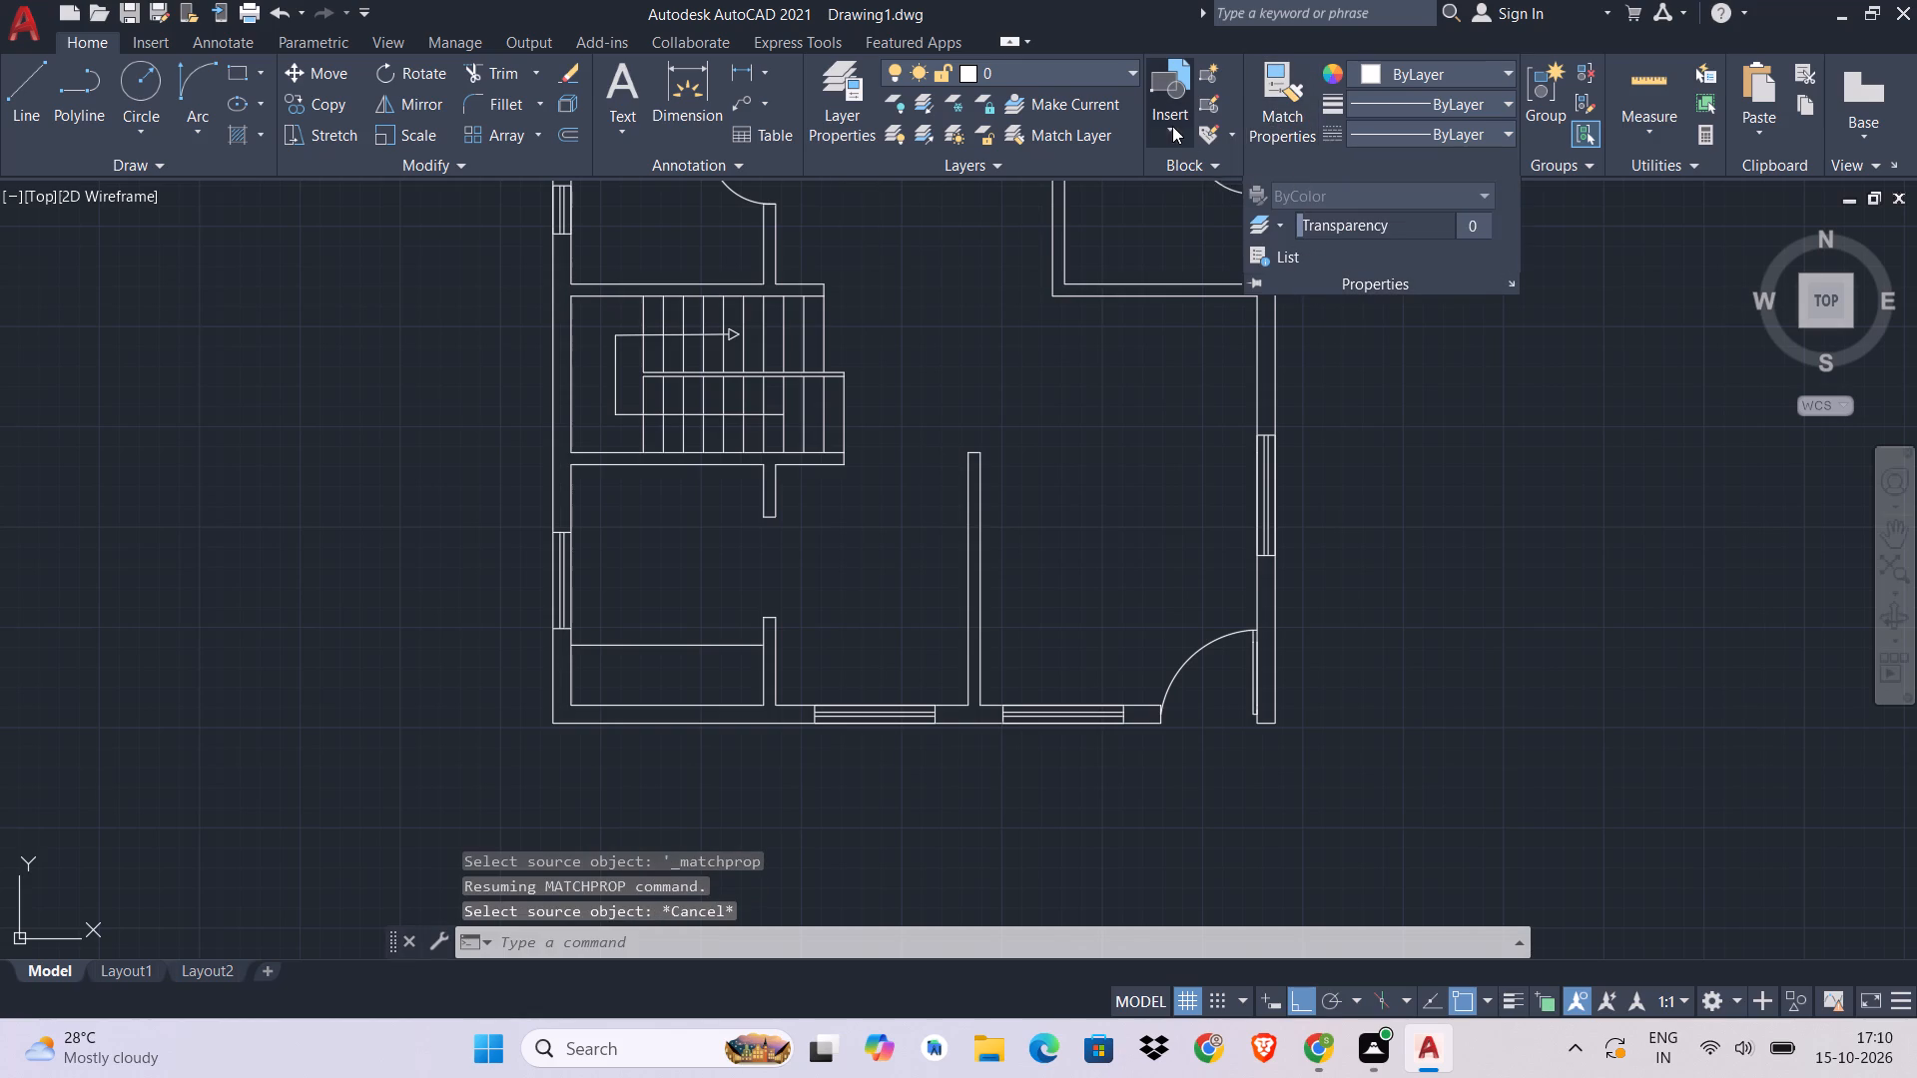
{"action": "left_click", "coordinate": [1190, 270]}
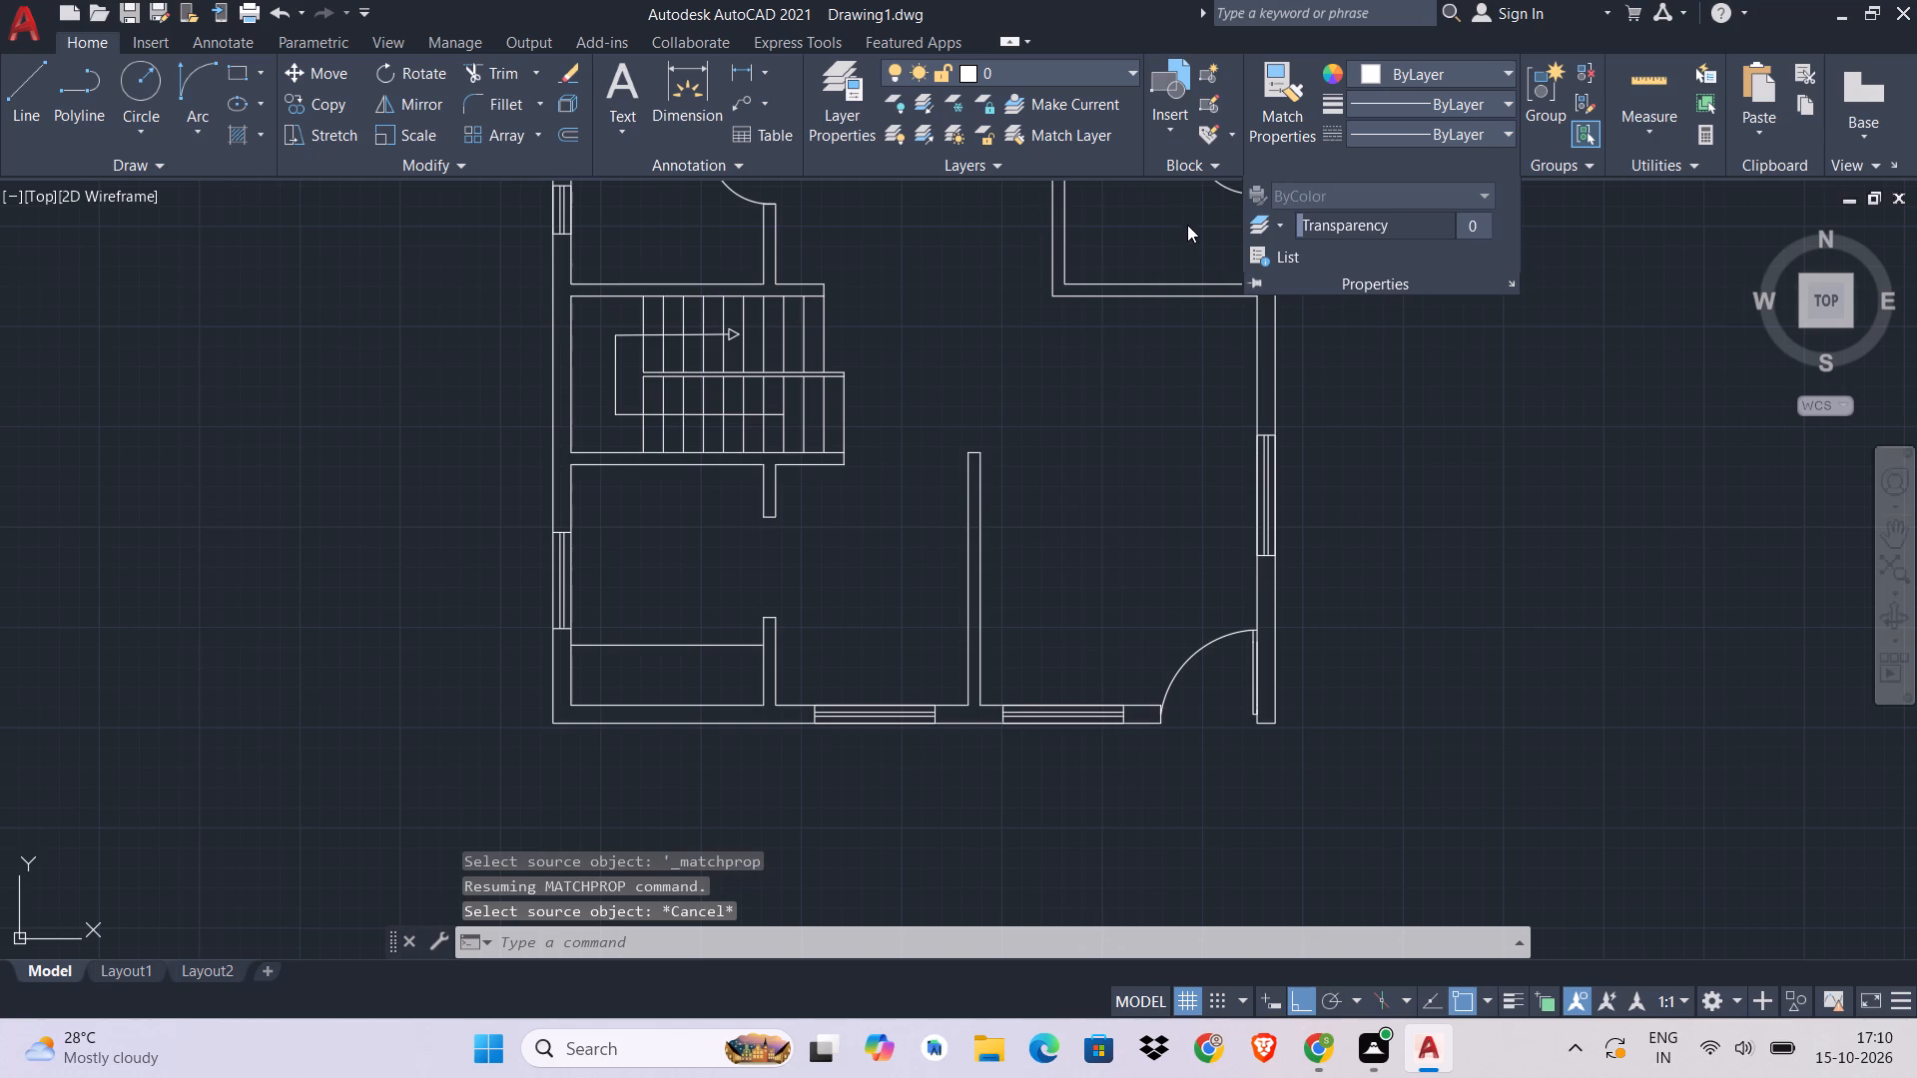
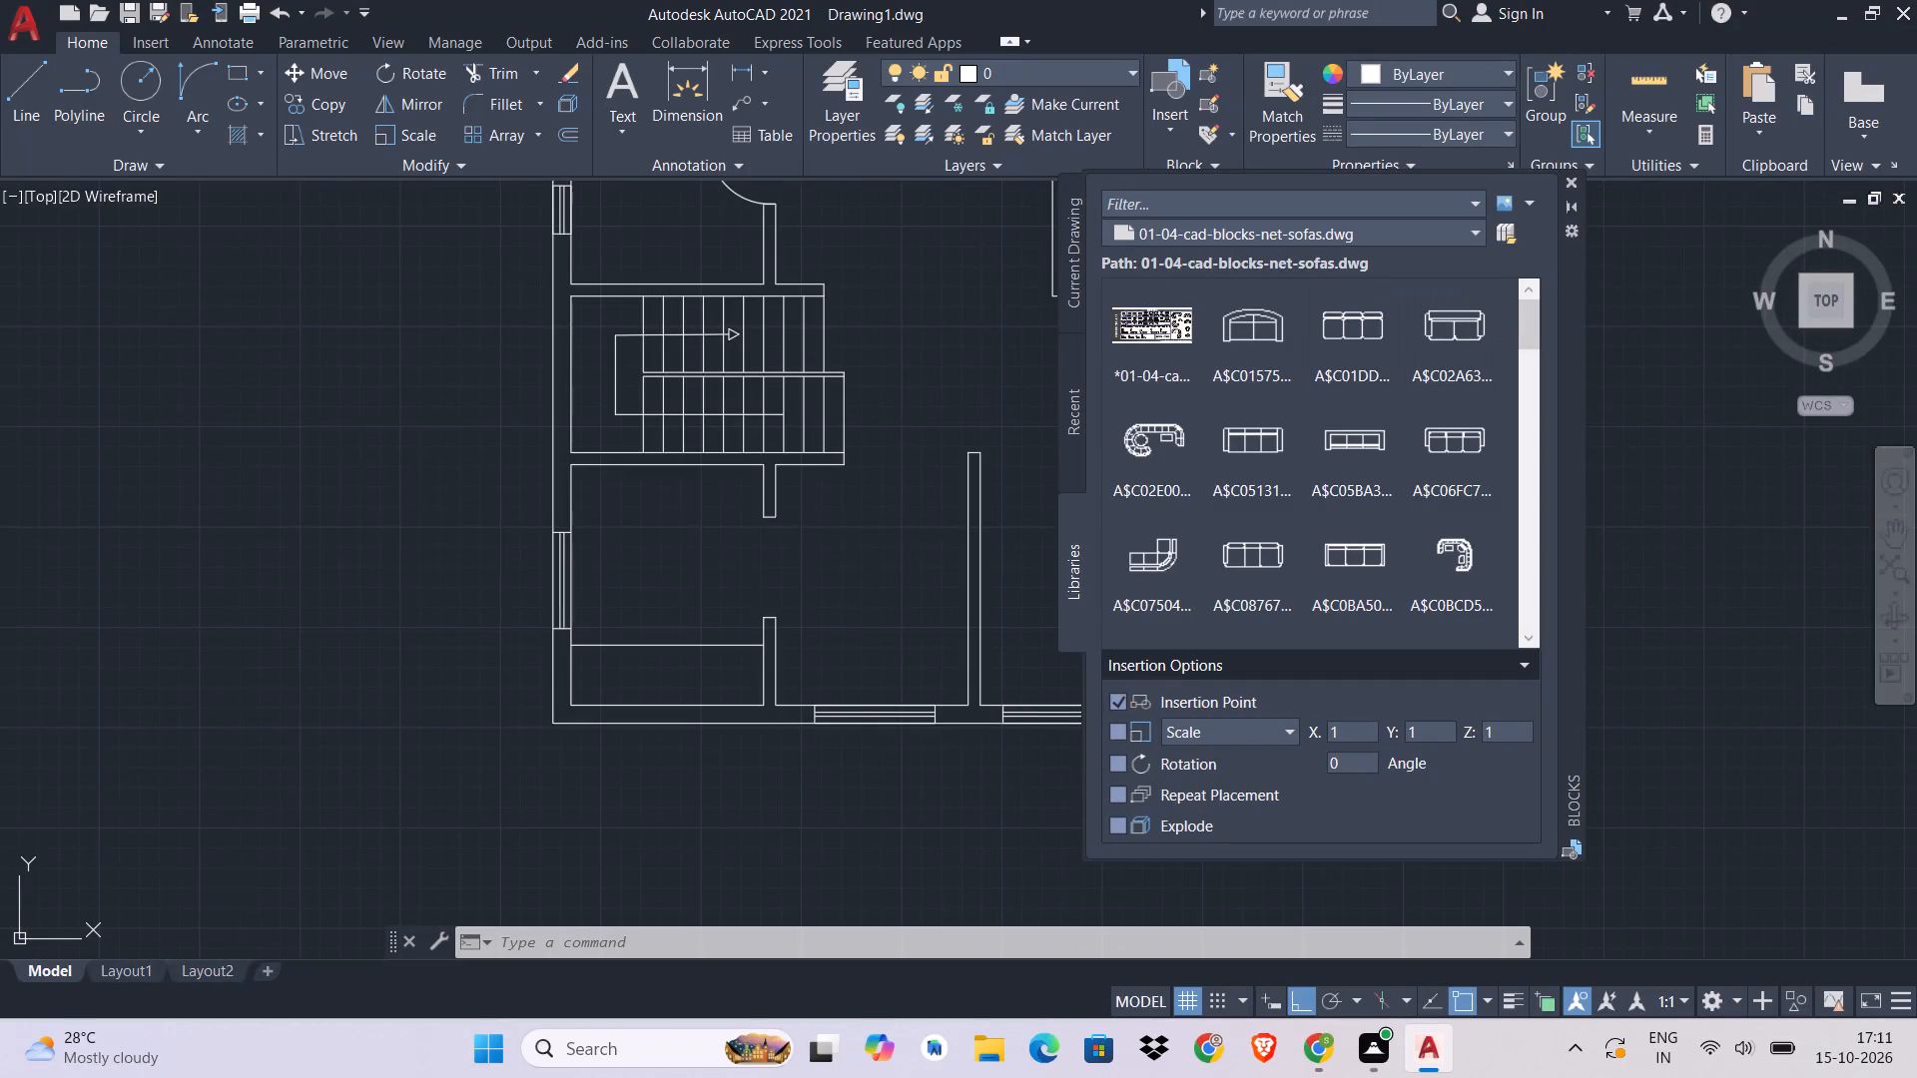
Insert the recently used Dining Set block between the two partitions in the room southeast of the staircase.
{"action": "key", "text": "Escape"}
{"action": "key", "text": "Escape"}
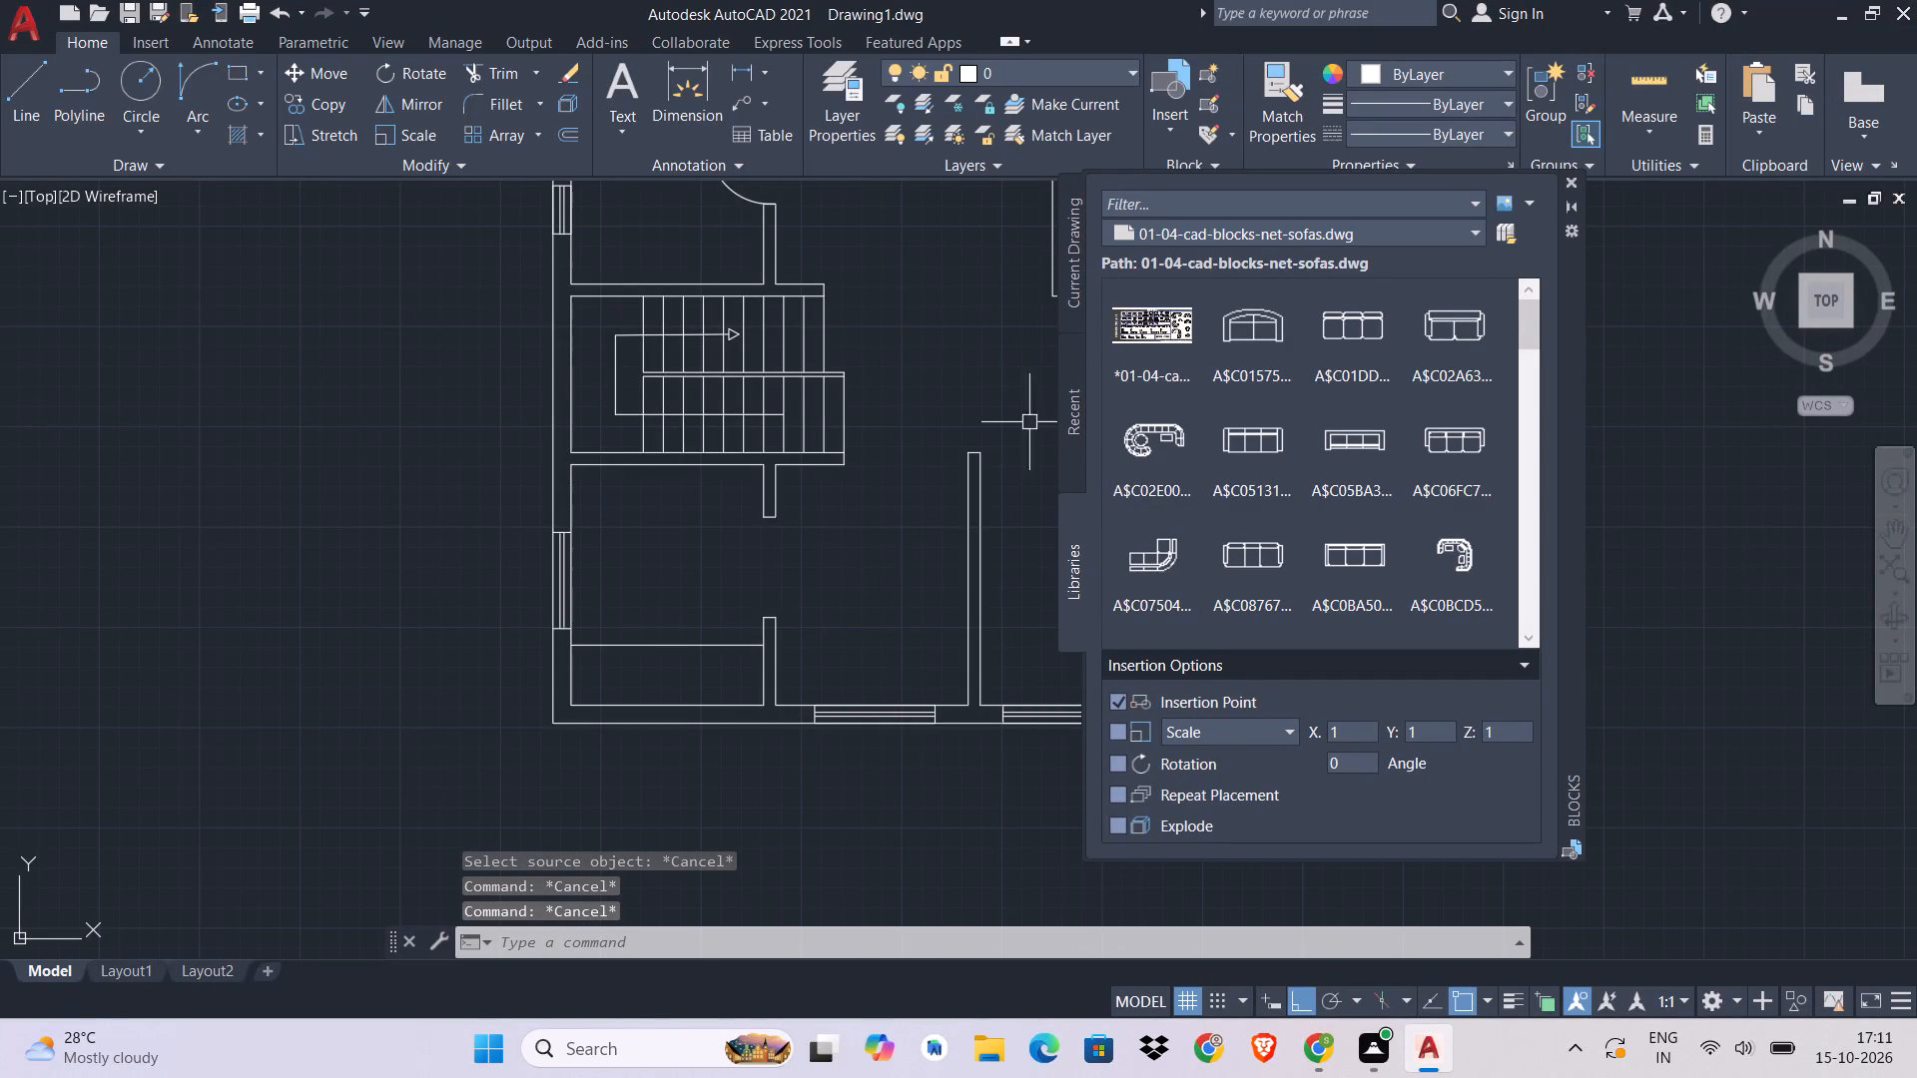
{"action": "left_click", "coordinate": [1071, 423]}
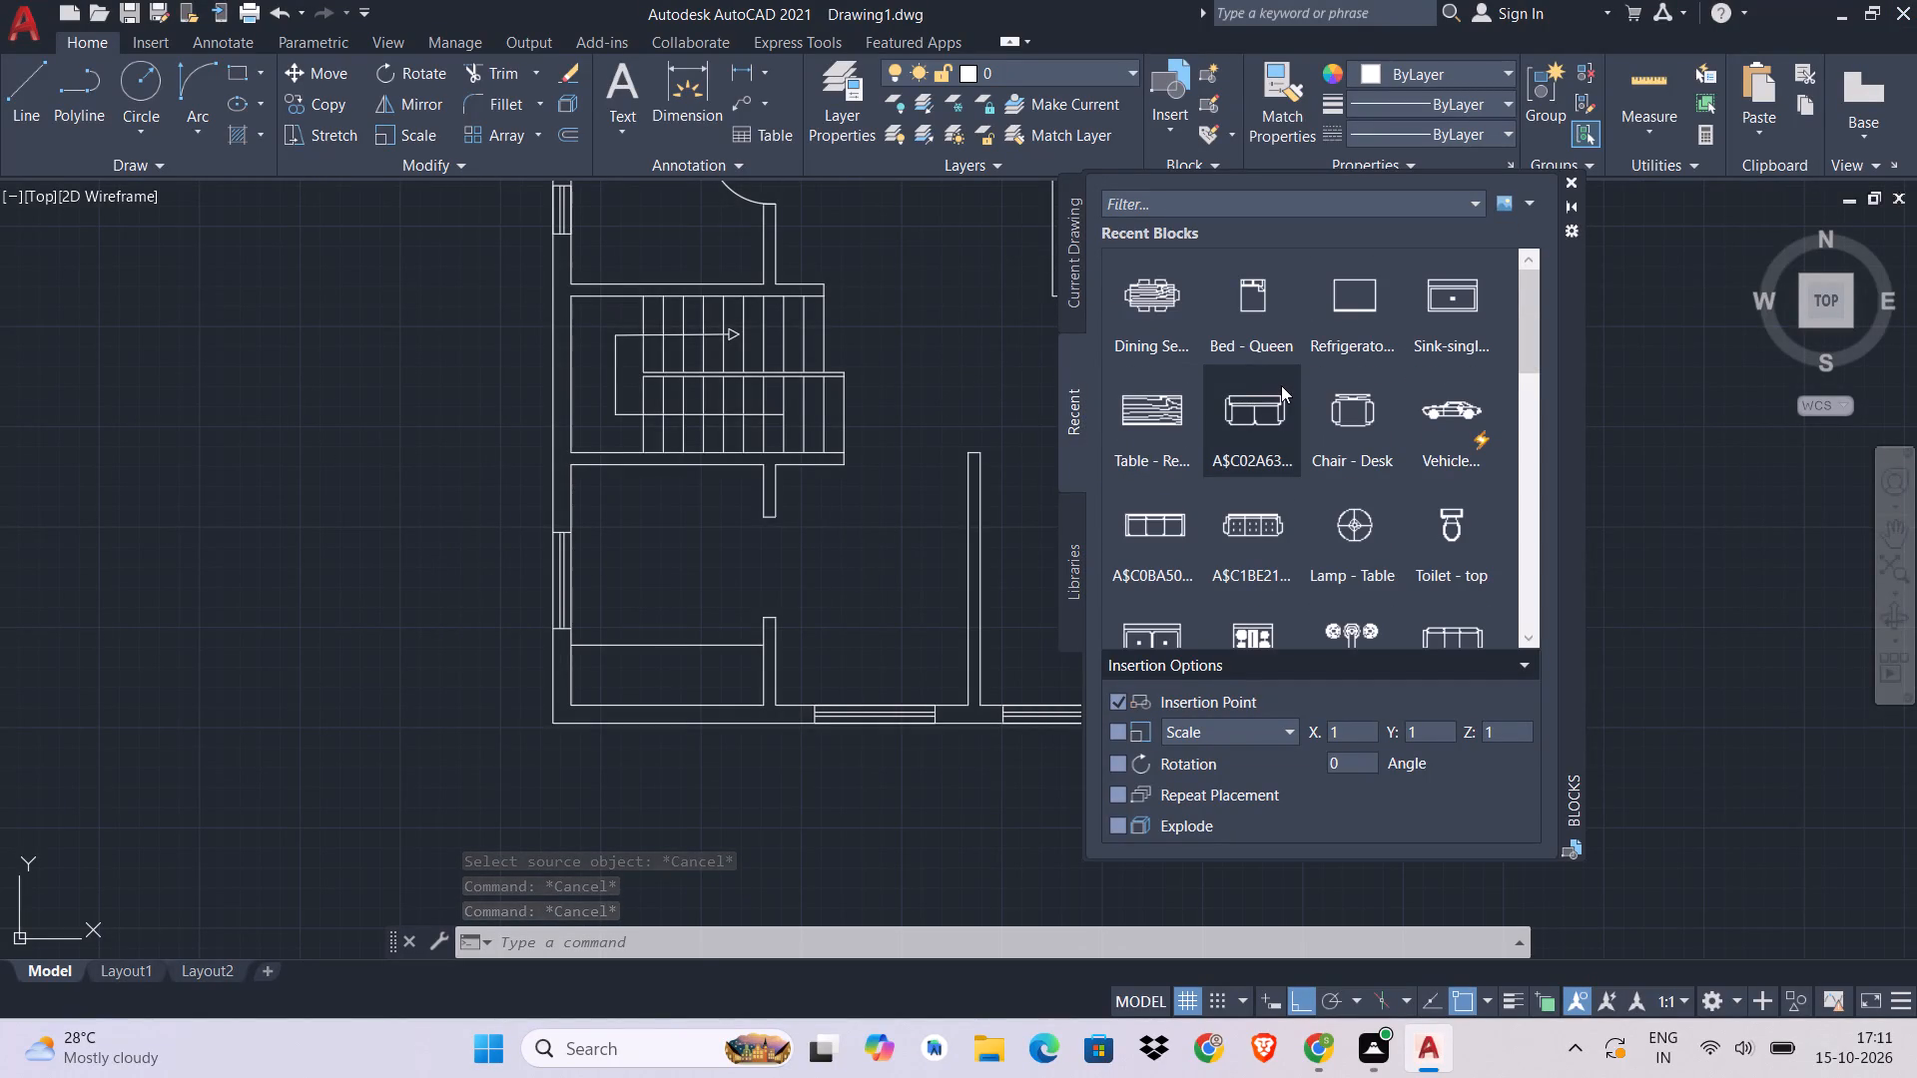
{"action": "left_click", "coordinate": [1071, 564]}
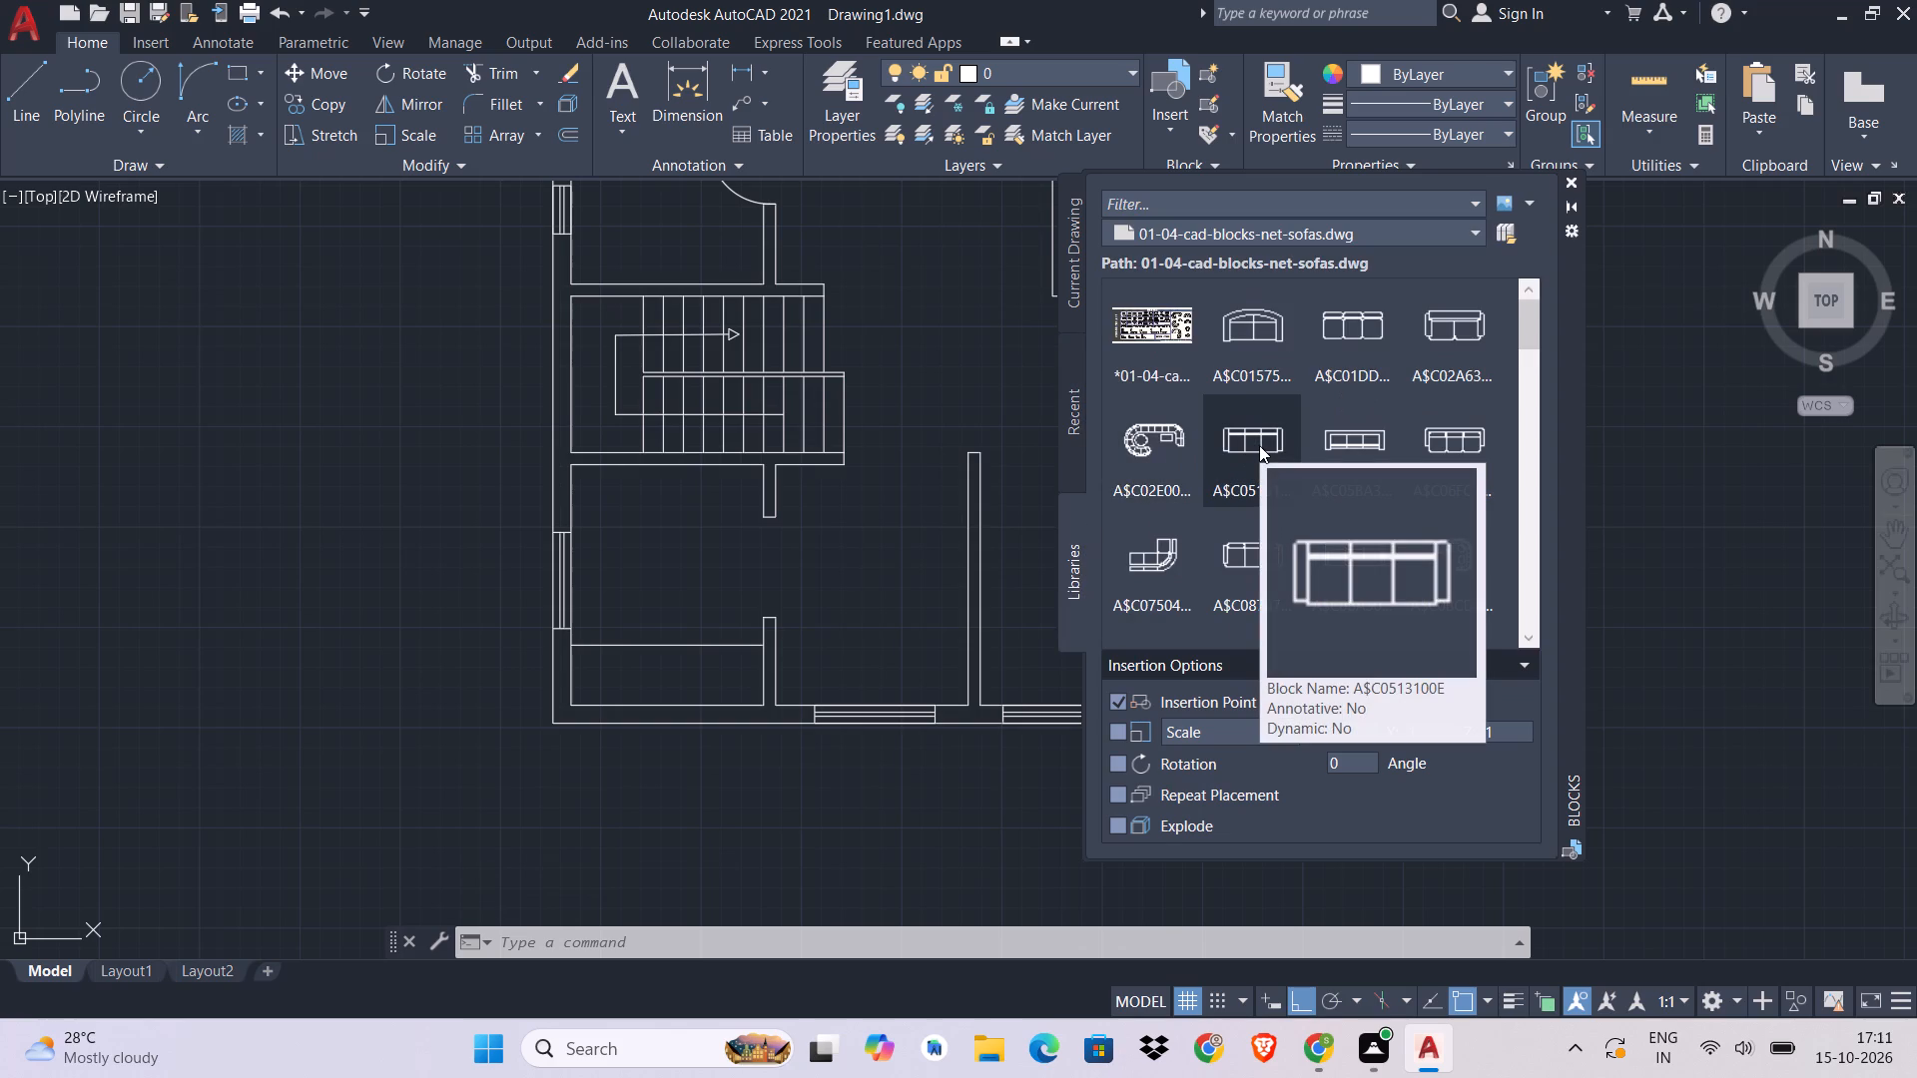
{"action": "left_click", "coordinate": [1063, 435]}
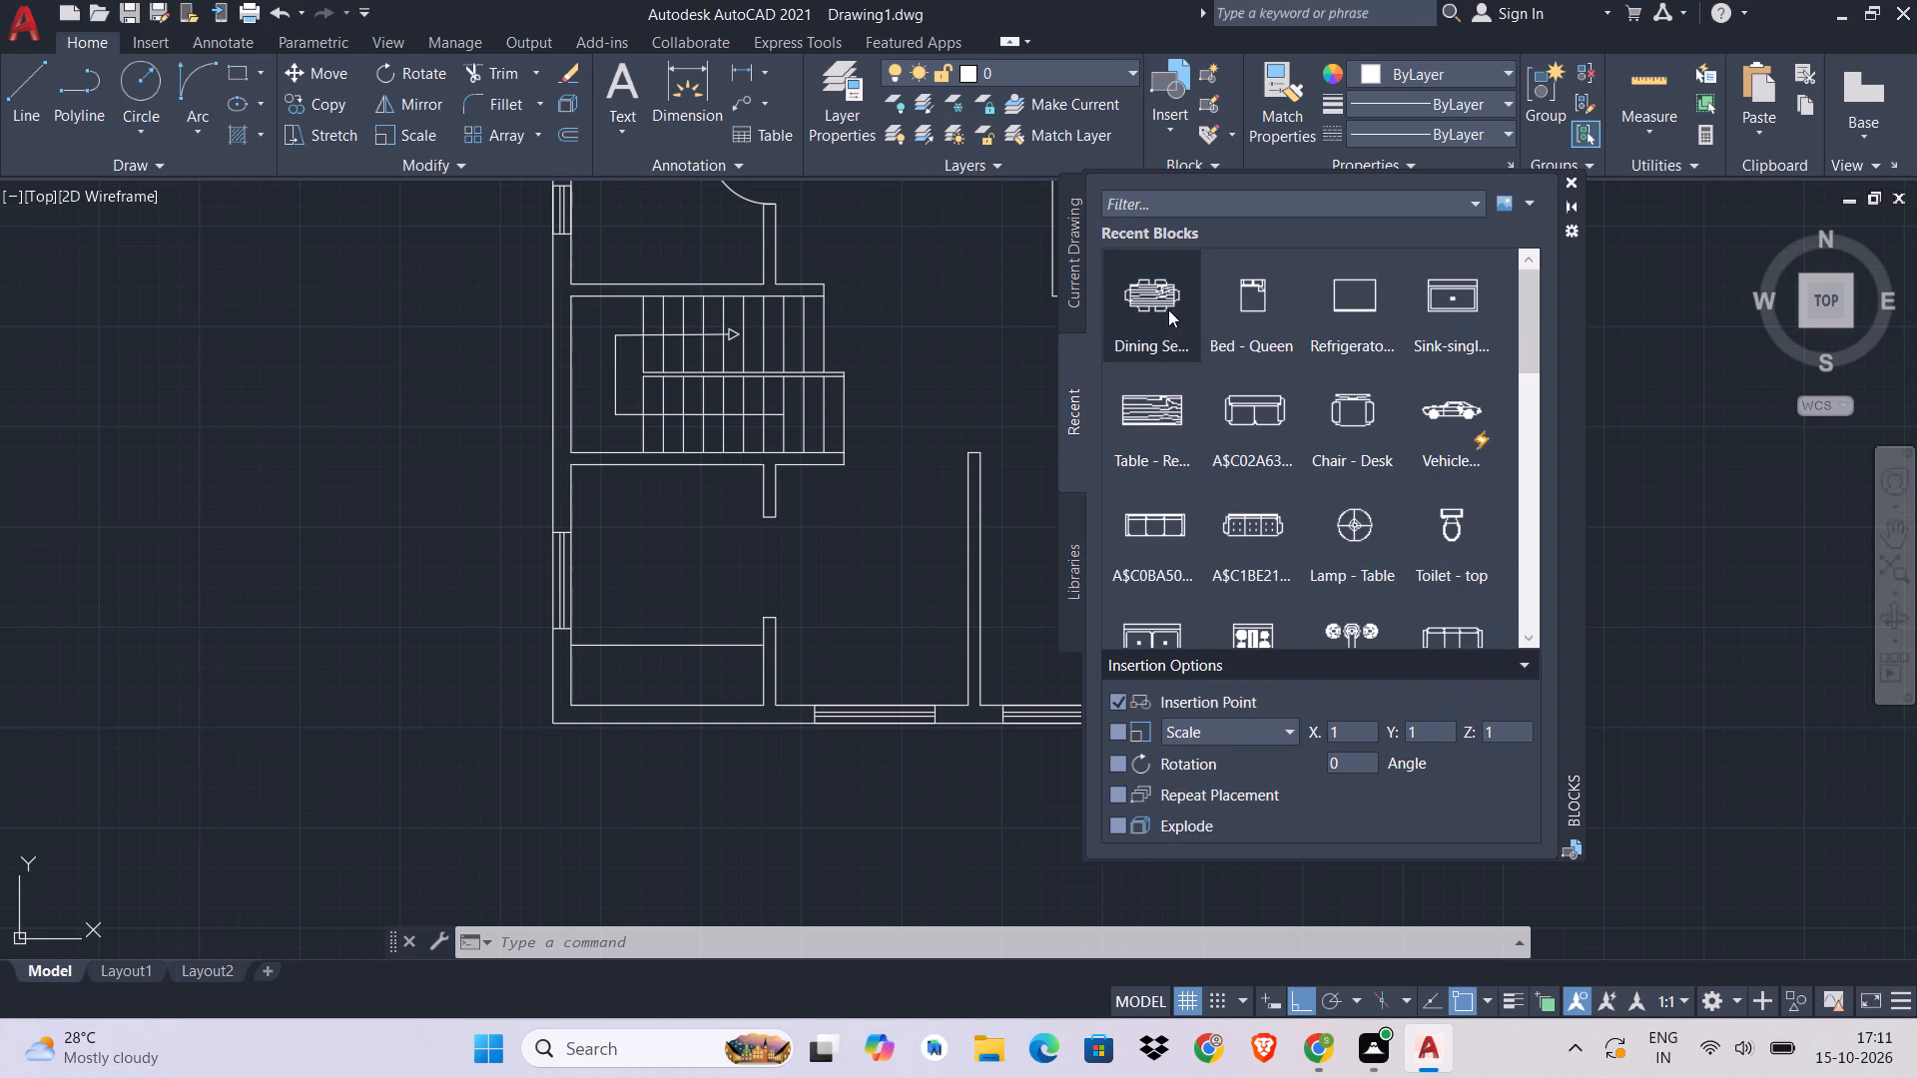
{"action": "left_click_drag", "start_coordinate": [1166, 303], "coordinate": [868, 570]}
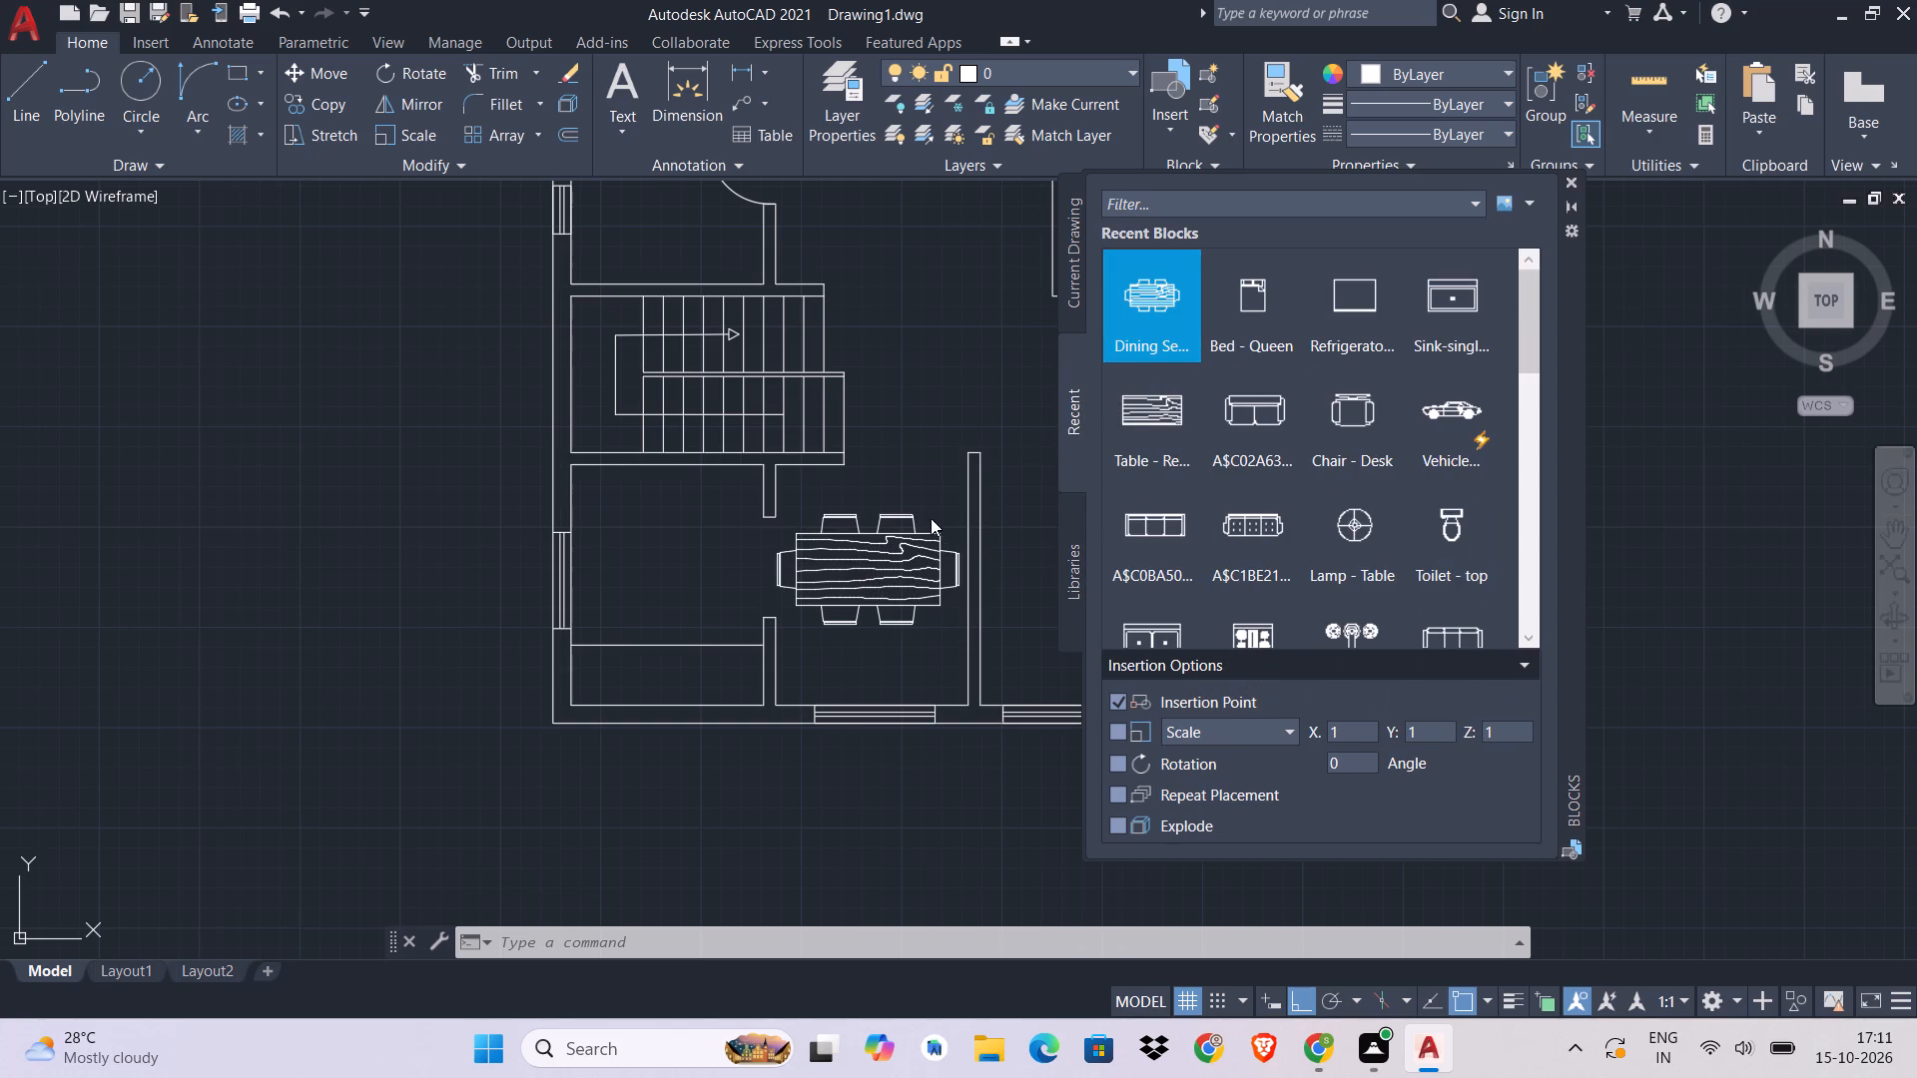
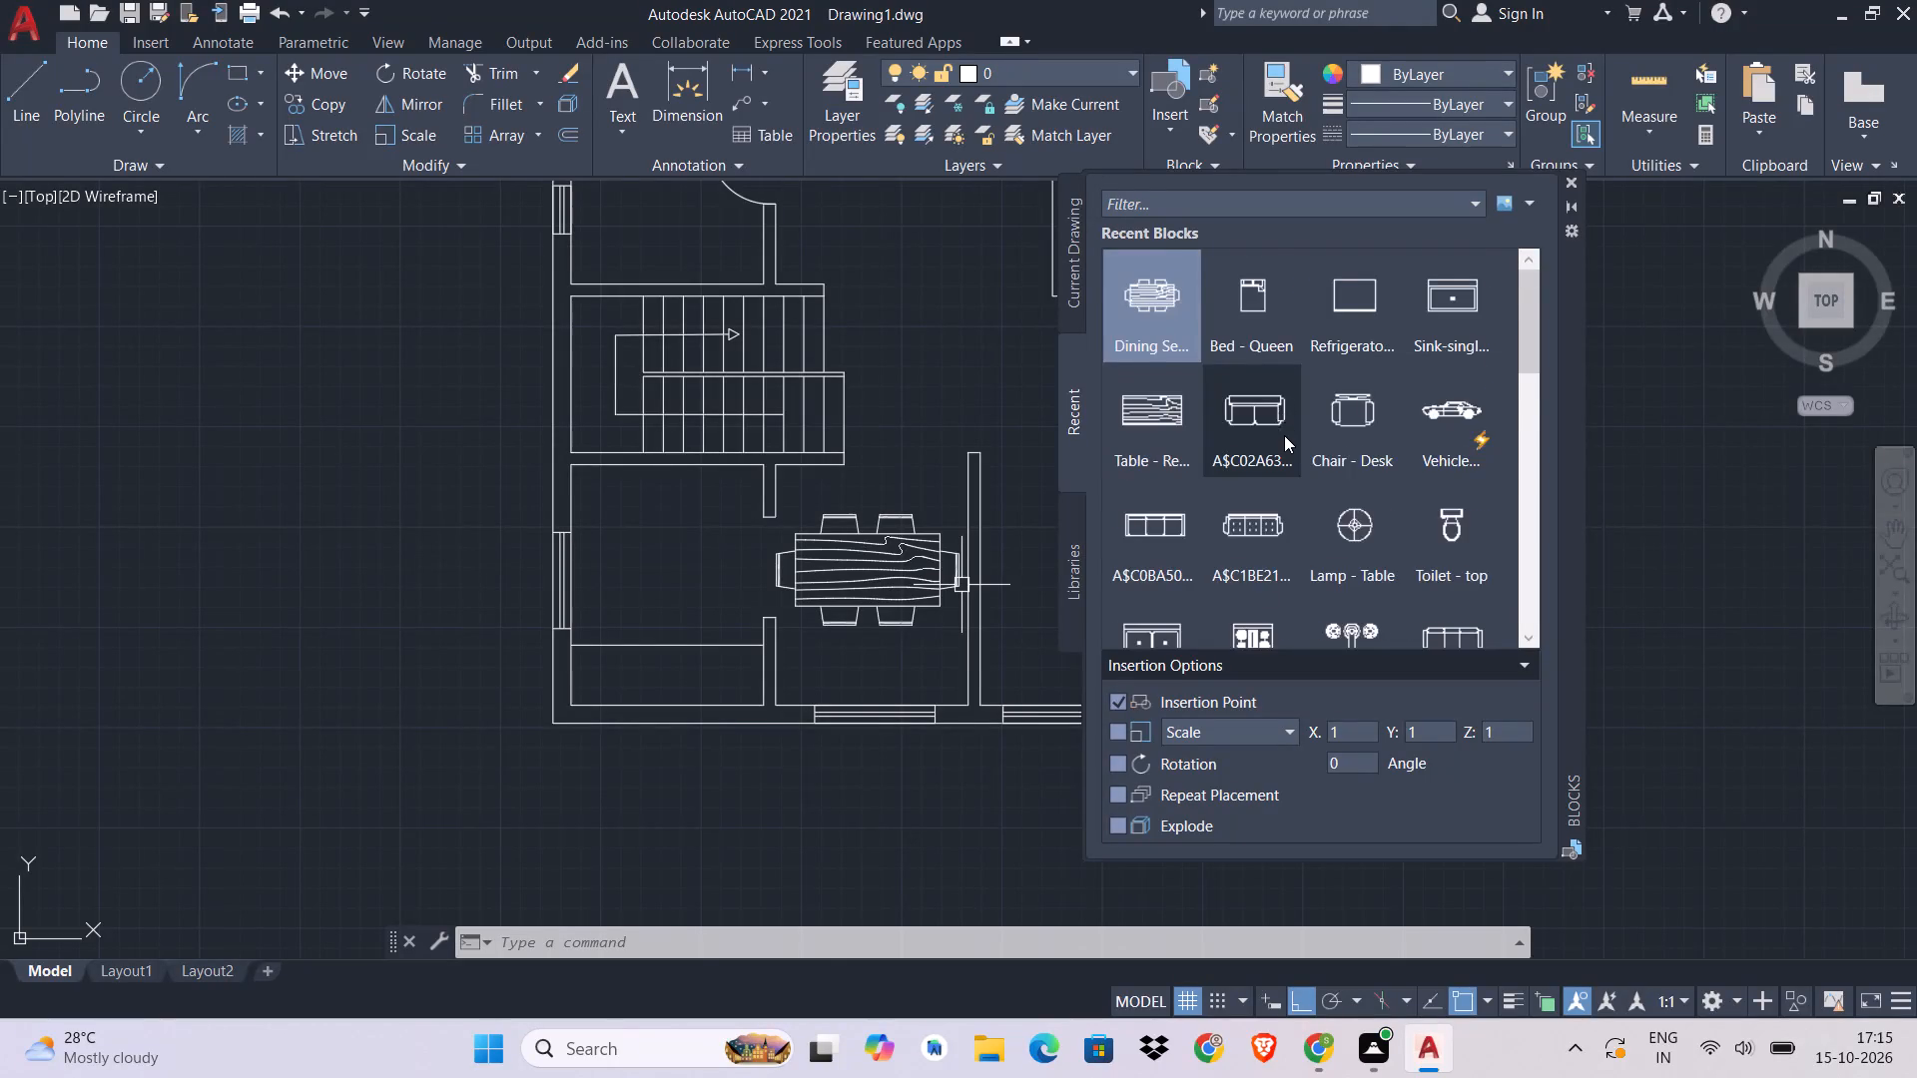
Insert the recently used wood-grain Table block at the north end of the partition east of the dining set.
{"action": "scroll", "coordinate": [1284, 435], "scroll_direction": "down", "scroll_amount": 1}
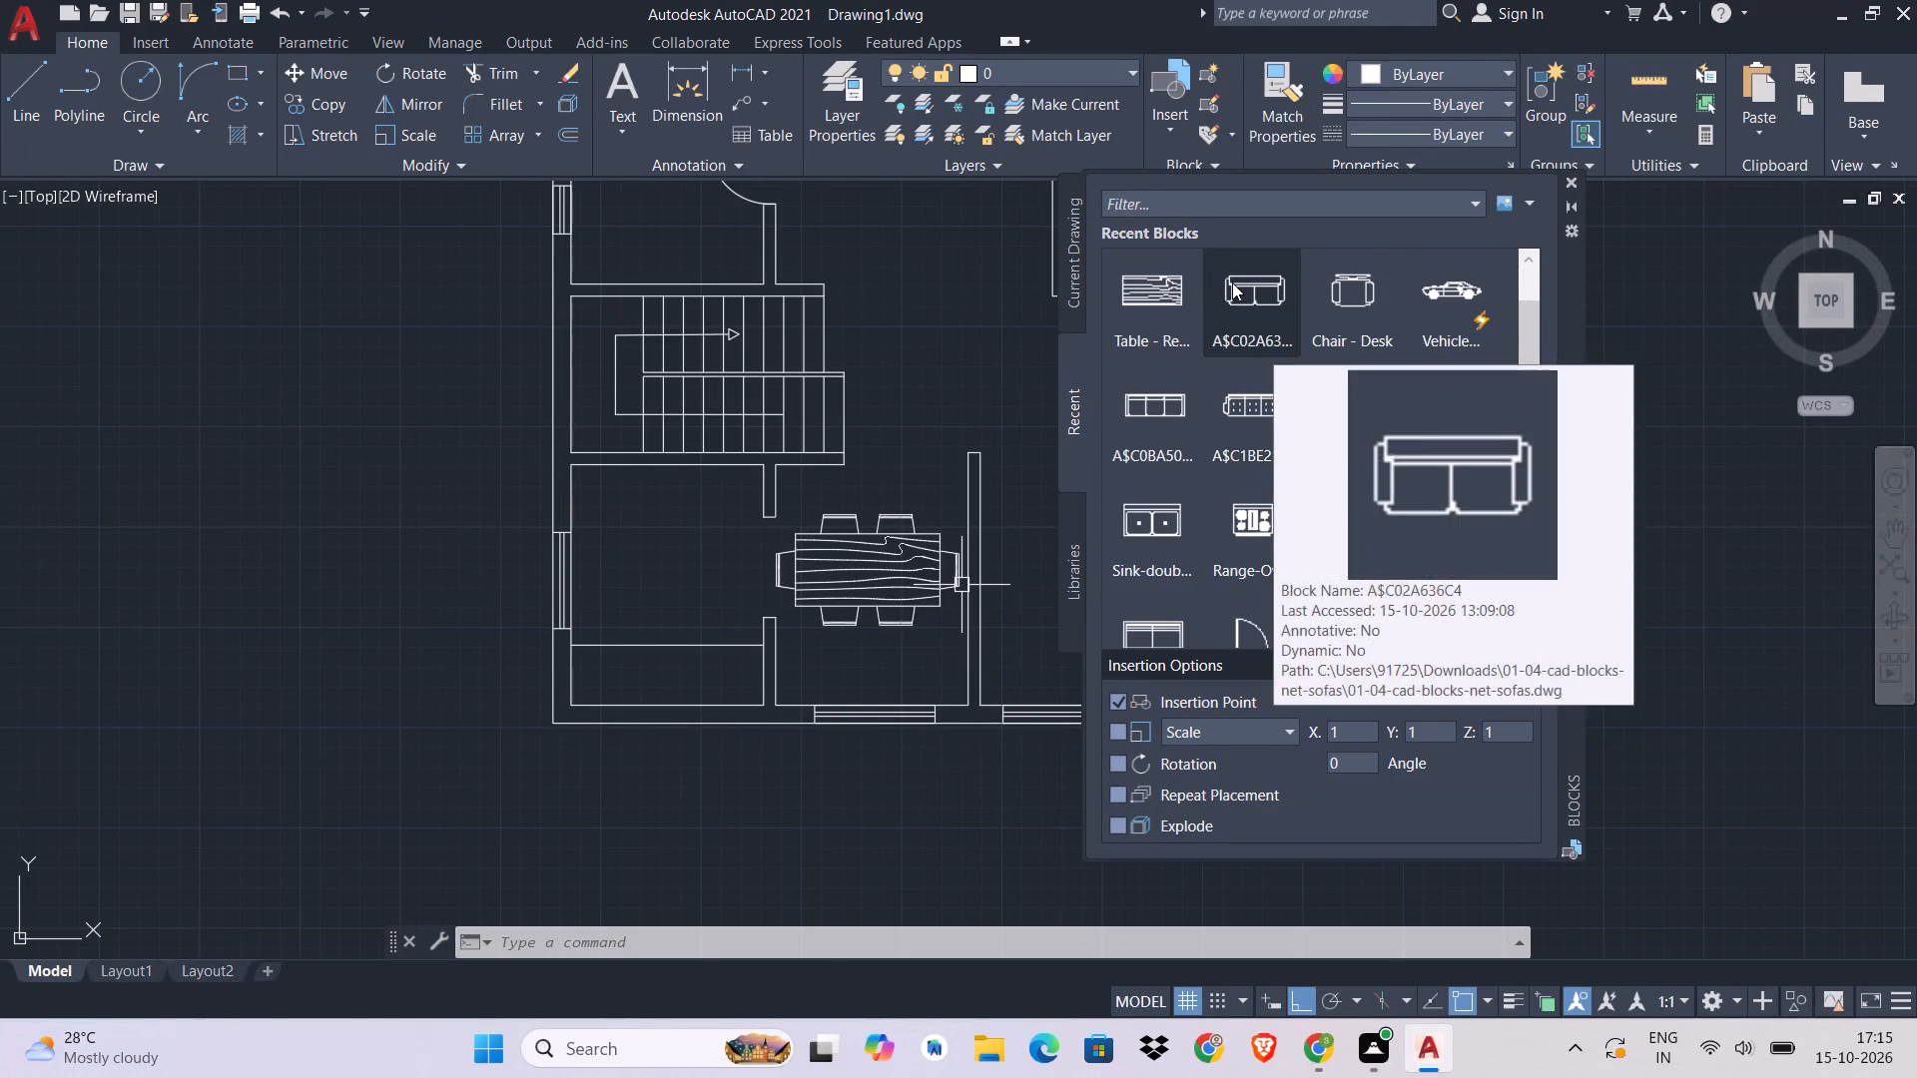
{"action": "left_click_drag", "start_coordinate": [1169, 294], "coordinate": [942, 393]}
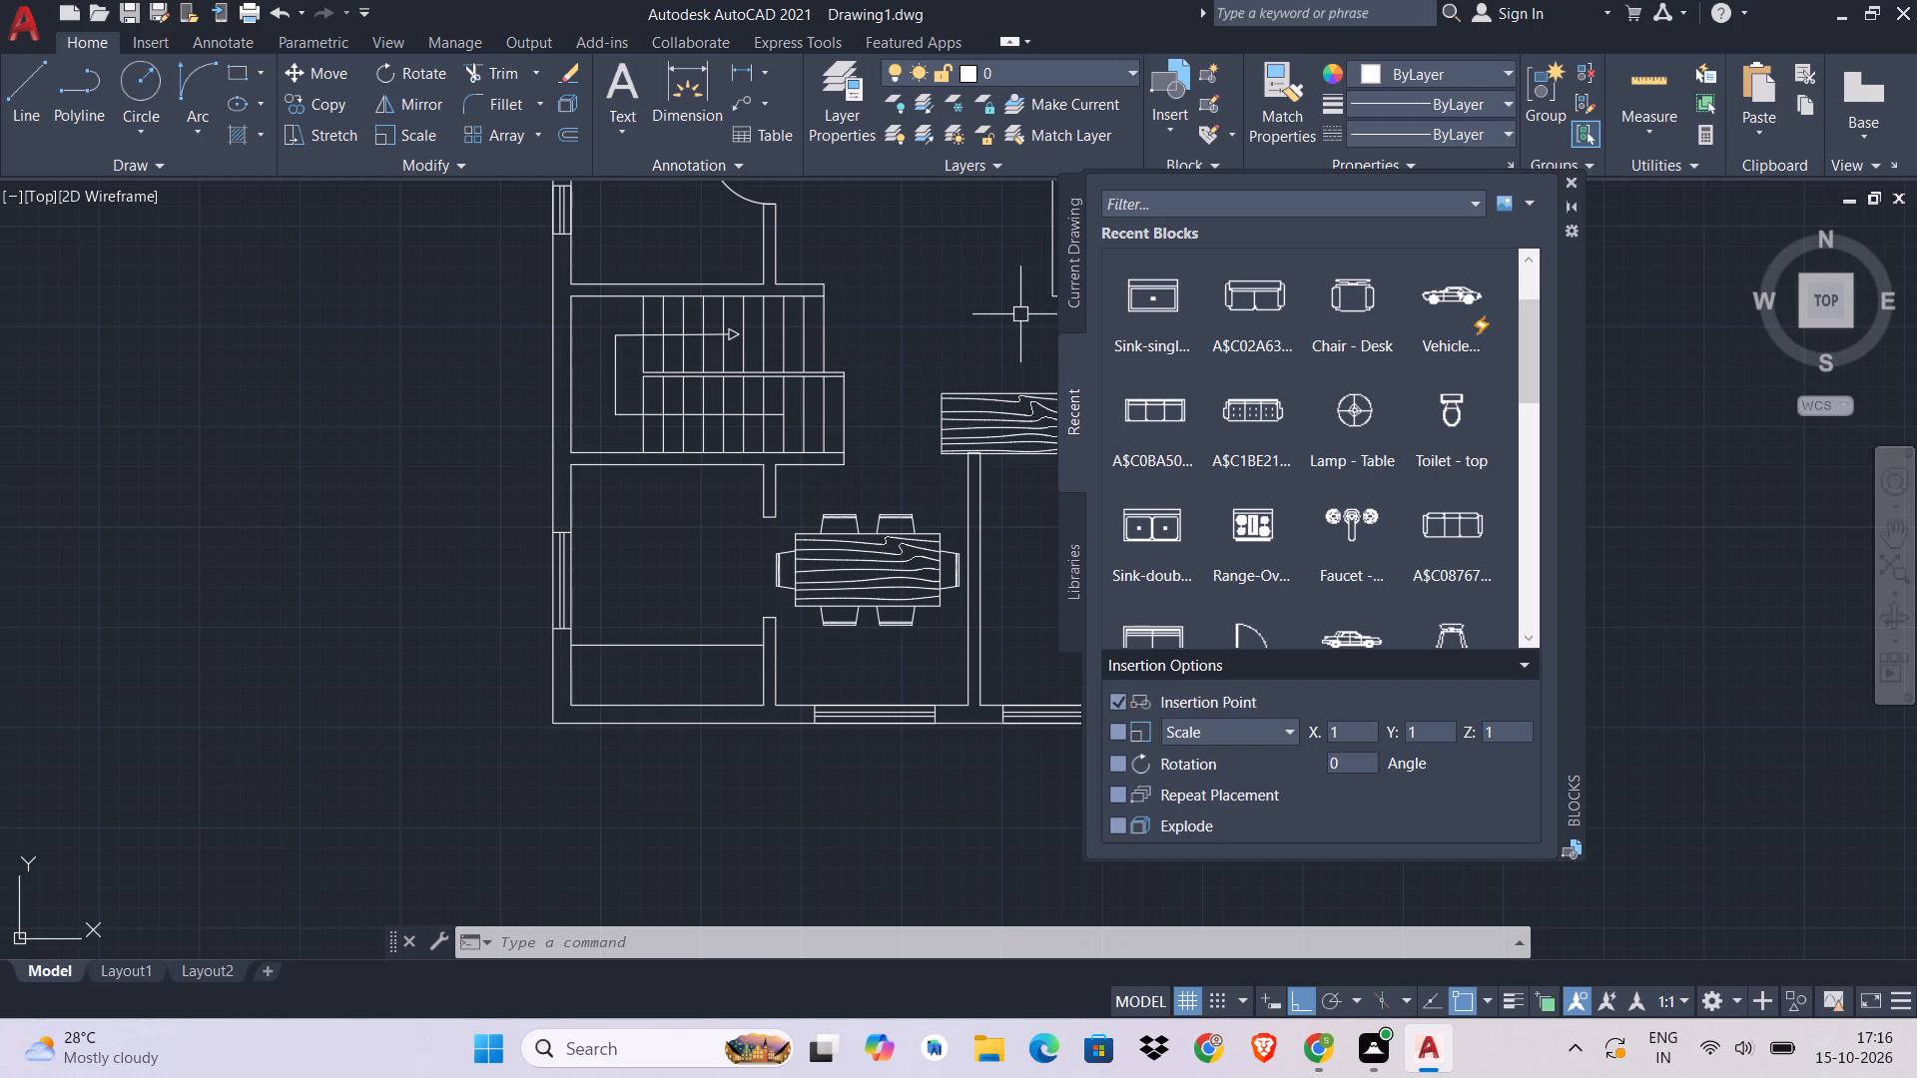
Insert the recently used Toilet - top block in the open area east of the staircase.
{"action": "scroll", "coordinate": [1371, 399], "scroll_direction": "down", "scroll_amount": 1}
{"action": "left_click_drag", "start_coordinate": [1441, 346], "coordinate": [915, 328]}
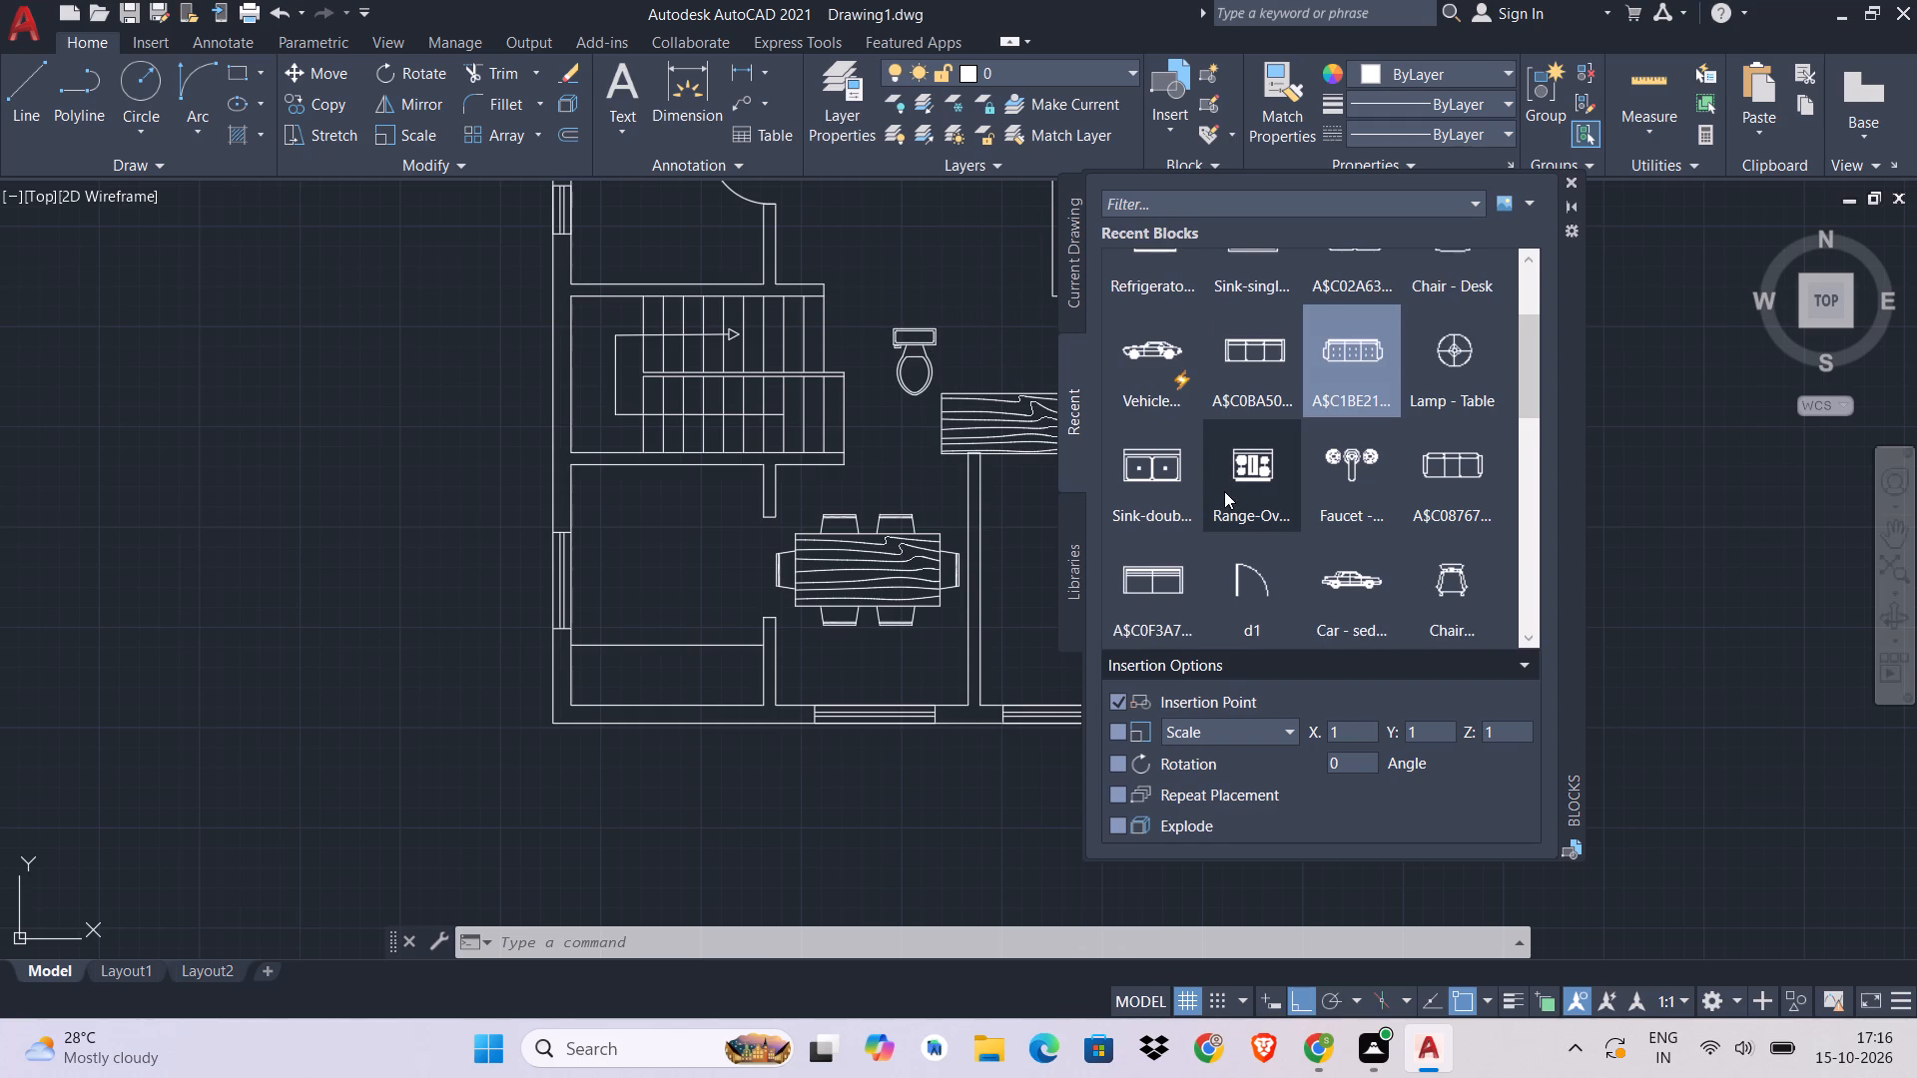
Insert the recently used Bed - Queen block outside the plan, against the west exterior wall beside the staircase.
{"action": "scroll", "coordinate": [1224, 468], "scroll_direction": "up", "scroll_amount": 3}
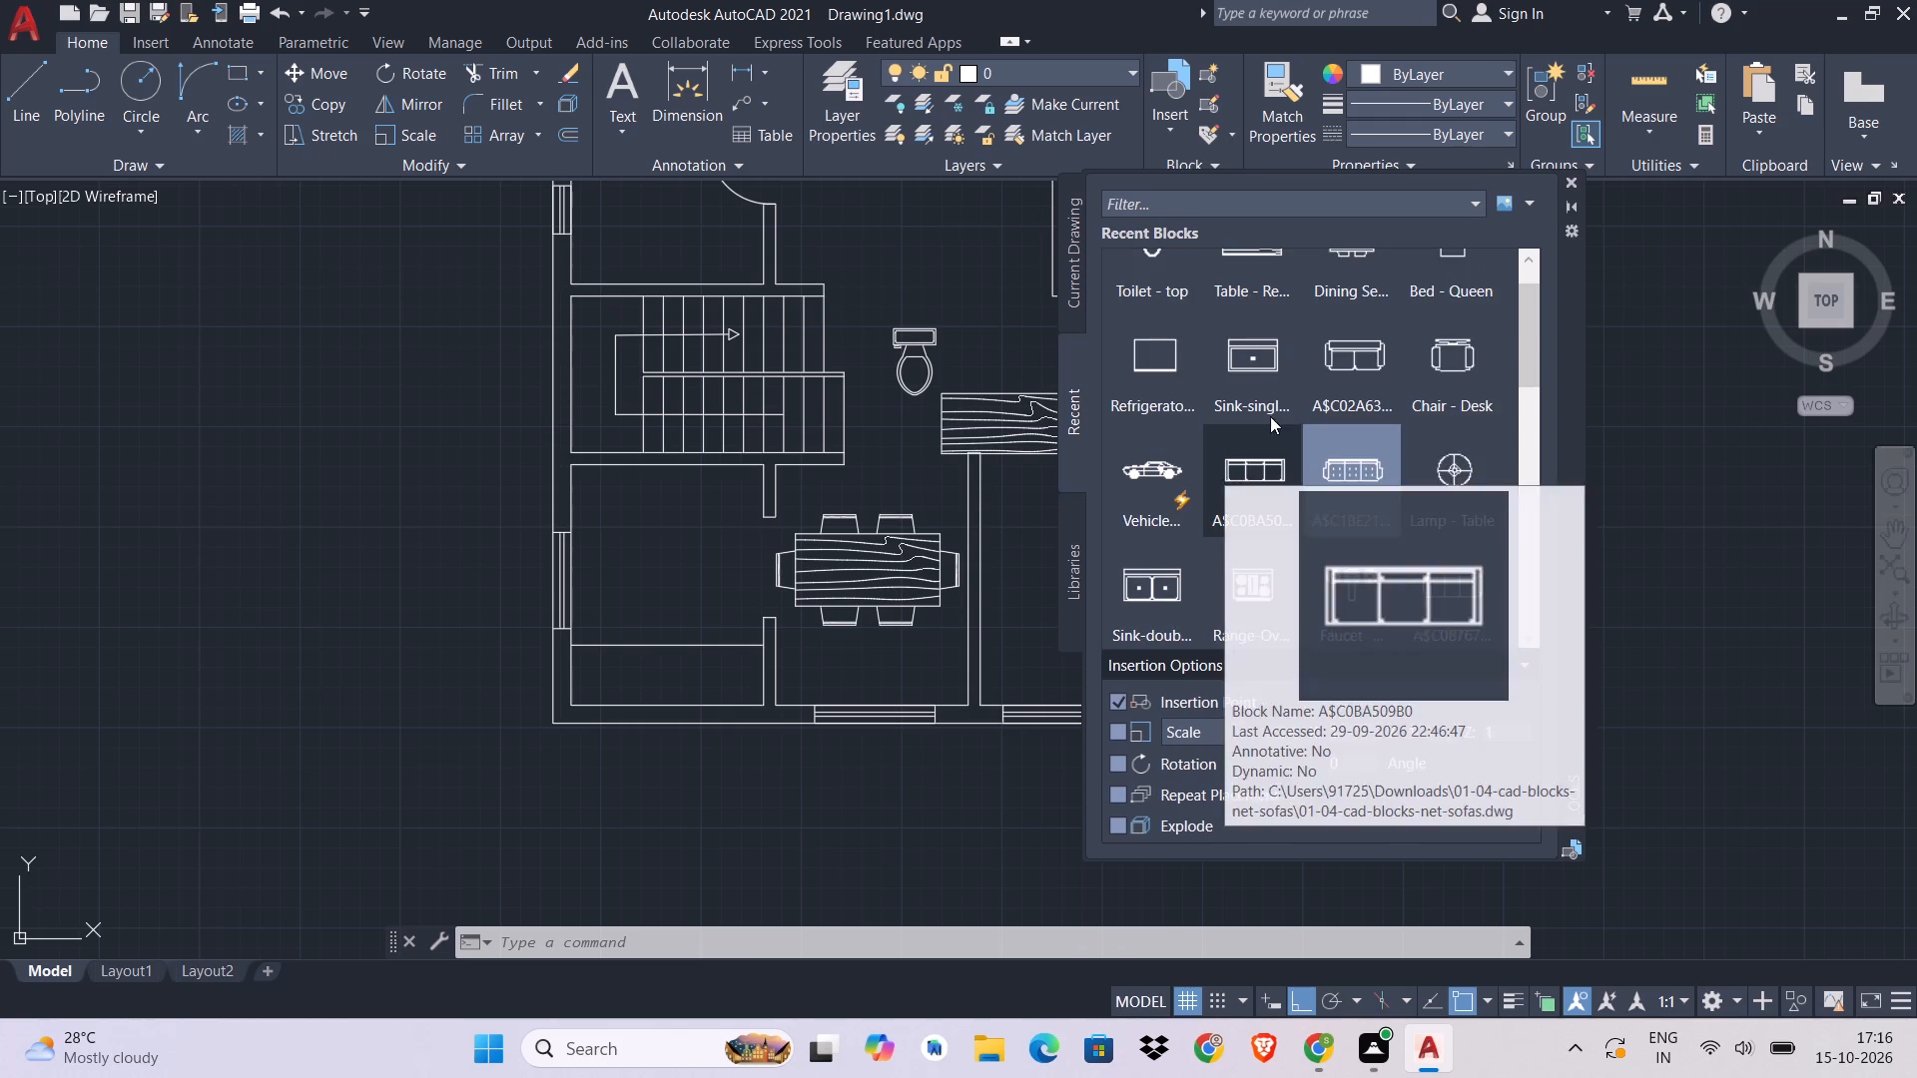
{"action": "scroll", "coordinate": [1322, 361], "scroll_direction": "up", "scroll_amount": 4}
{"action": "left_click_drag", "start_coordinate": [1442, 299], "coordinate": [653, 409]}
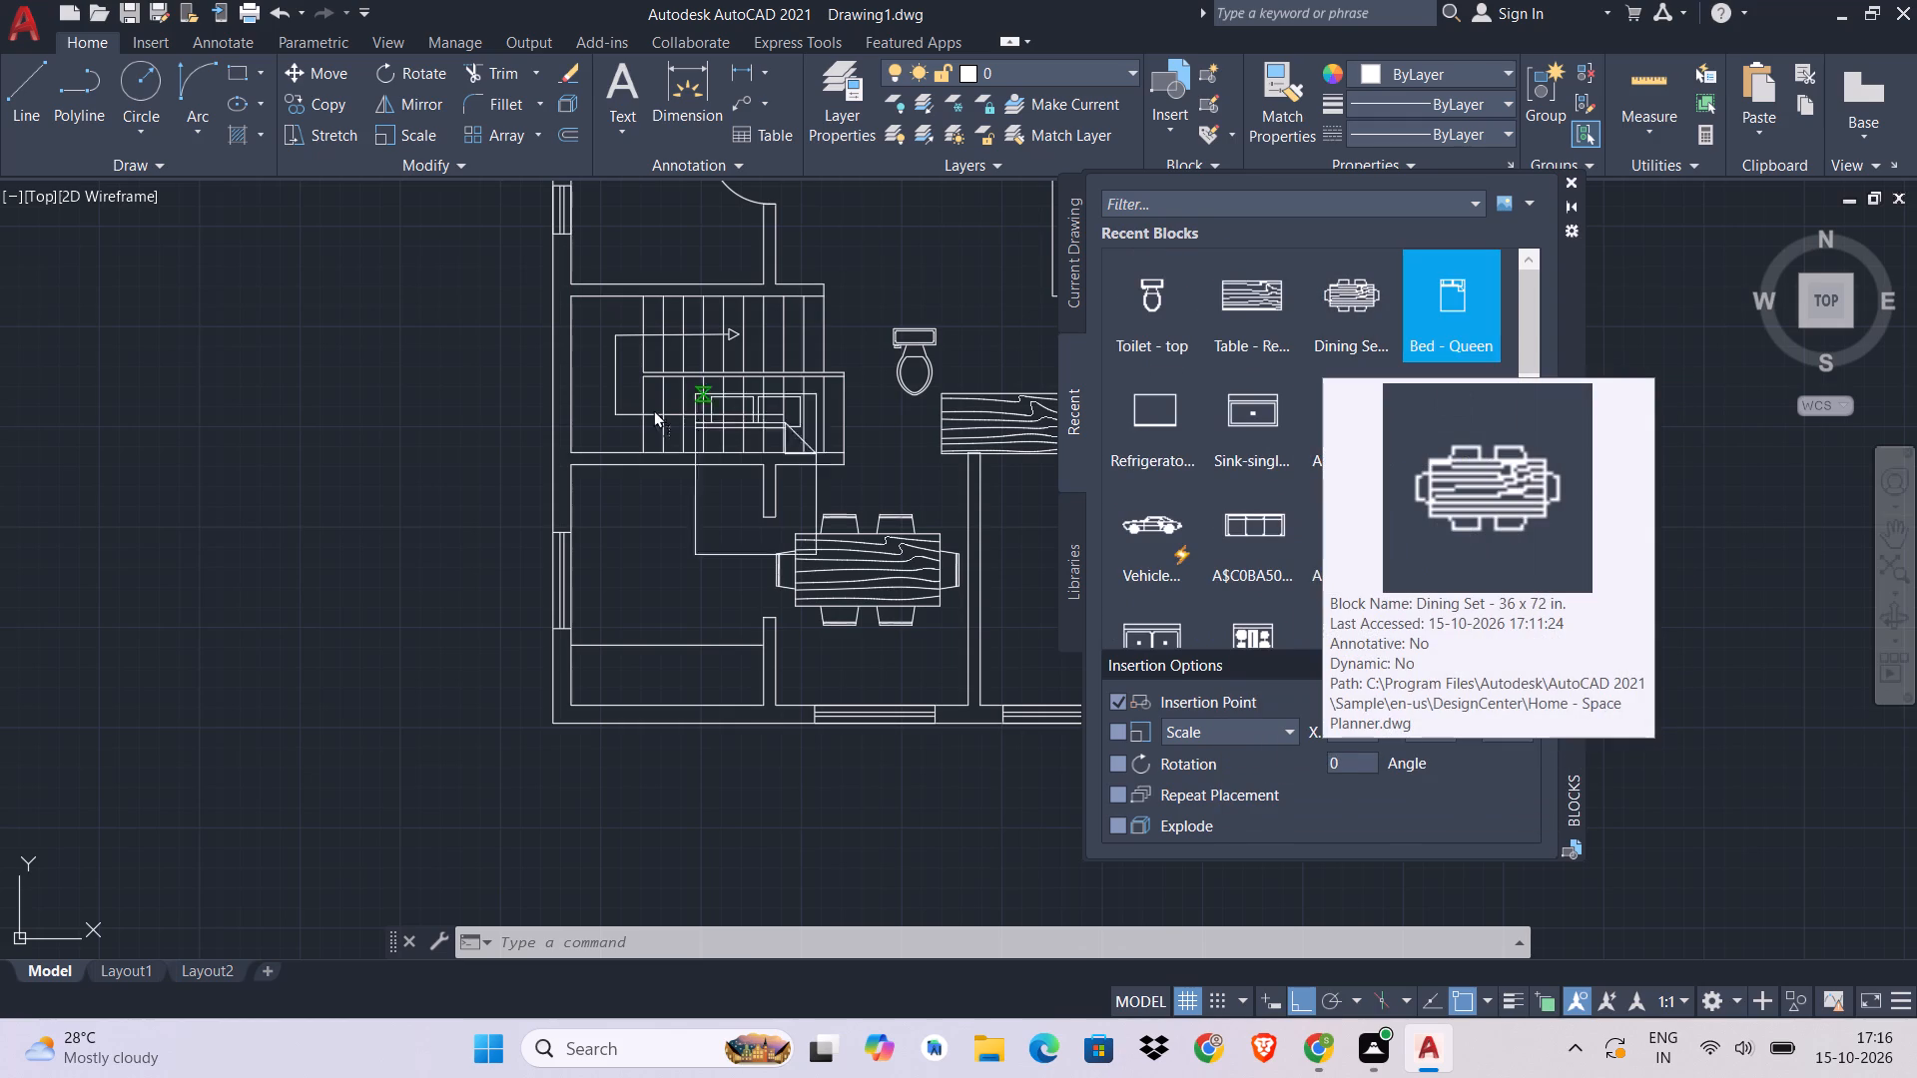
{"action": "left_click_drag", "start_coordinate": [653, 409], "coordinate": [427, 430]}
Insert another Bed - Queen block in the northwest bedroom with its foot against the room's south wall.
{"action": "scroll", "coordinate": [713, 440], "scroll_direction": "down", "scroll_amount": 1}
{"action": "middle_click_drag", "start_coordinate": [713, 440], "coordinate": [786, 681]}
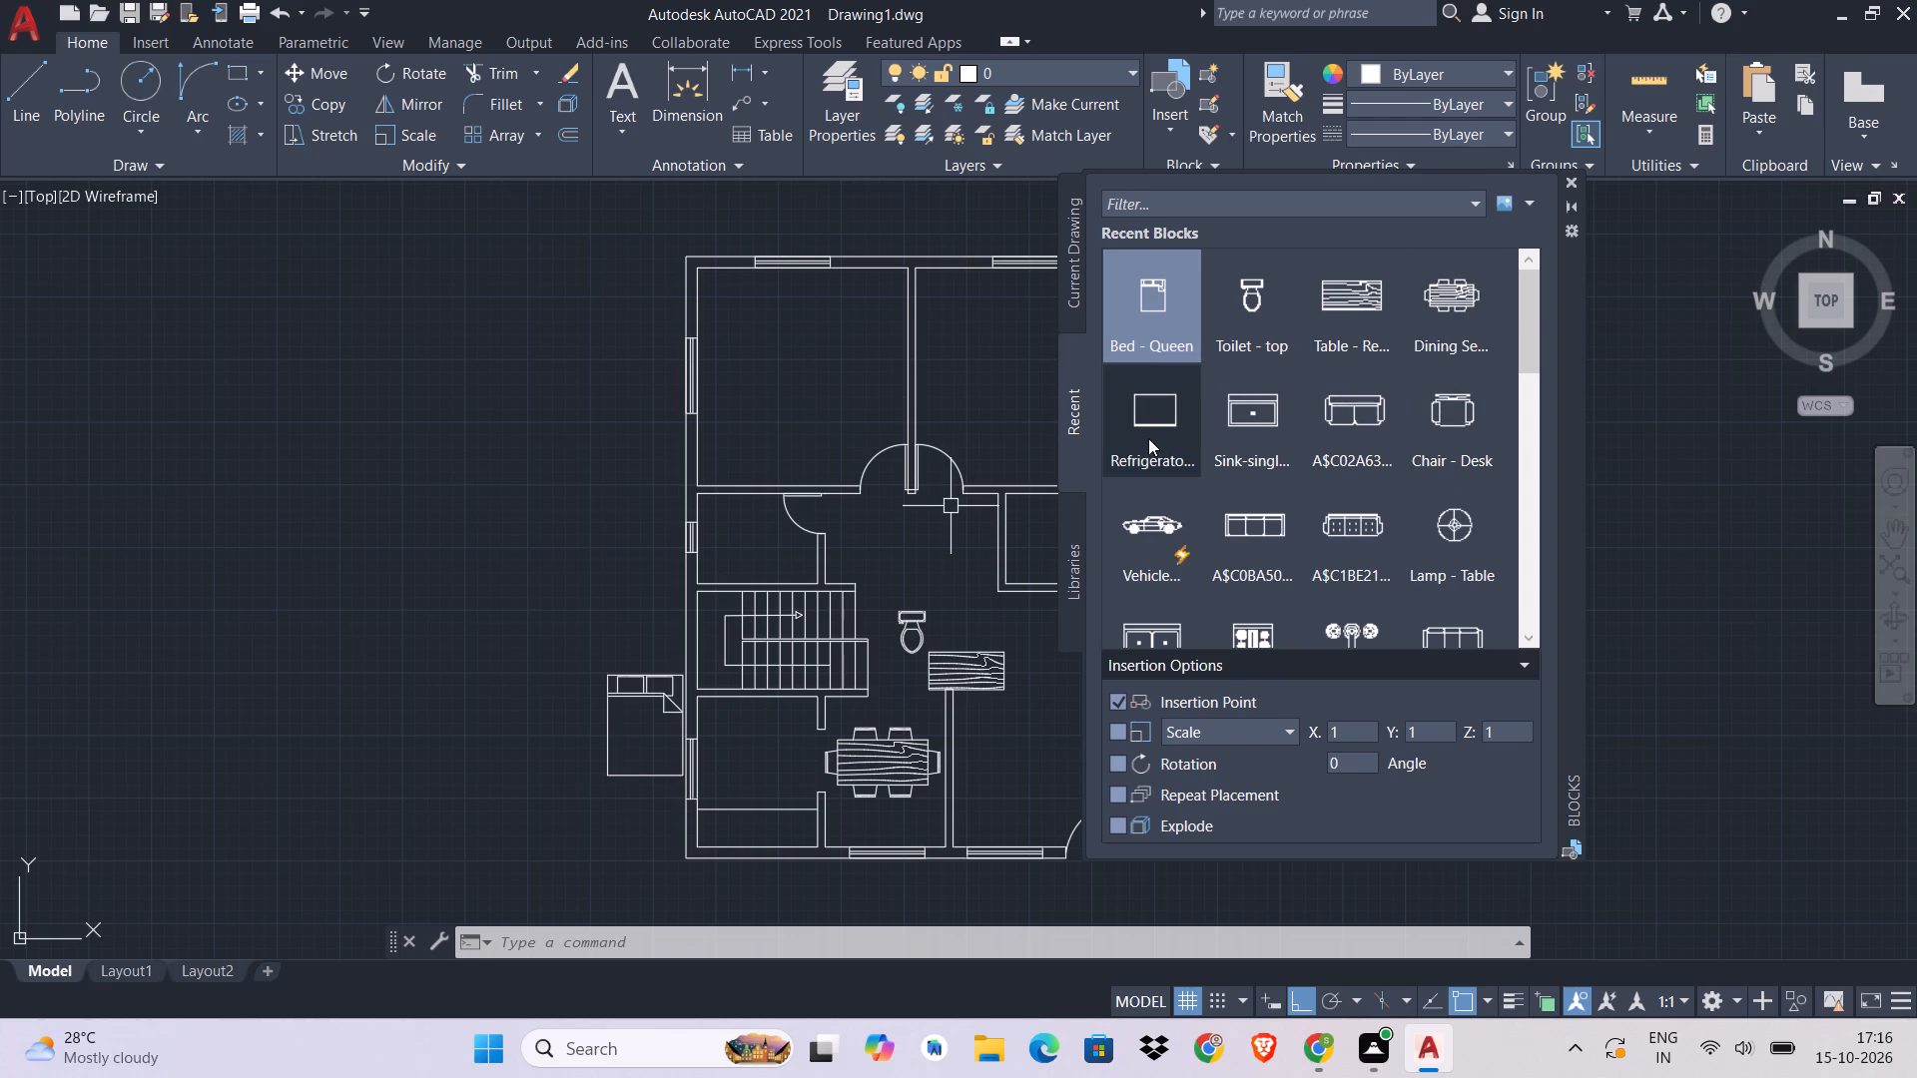
{"action": "left_click_drag", "start_coordinate": [1141, 299], "coordinate": [770, 366]}
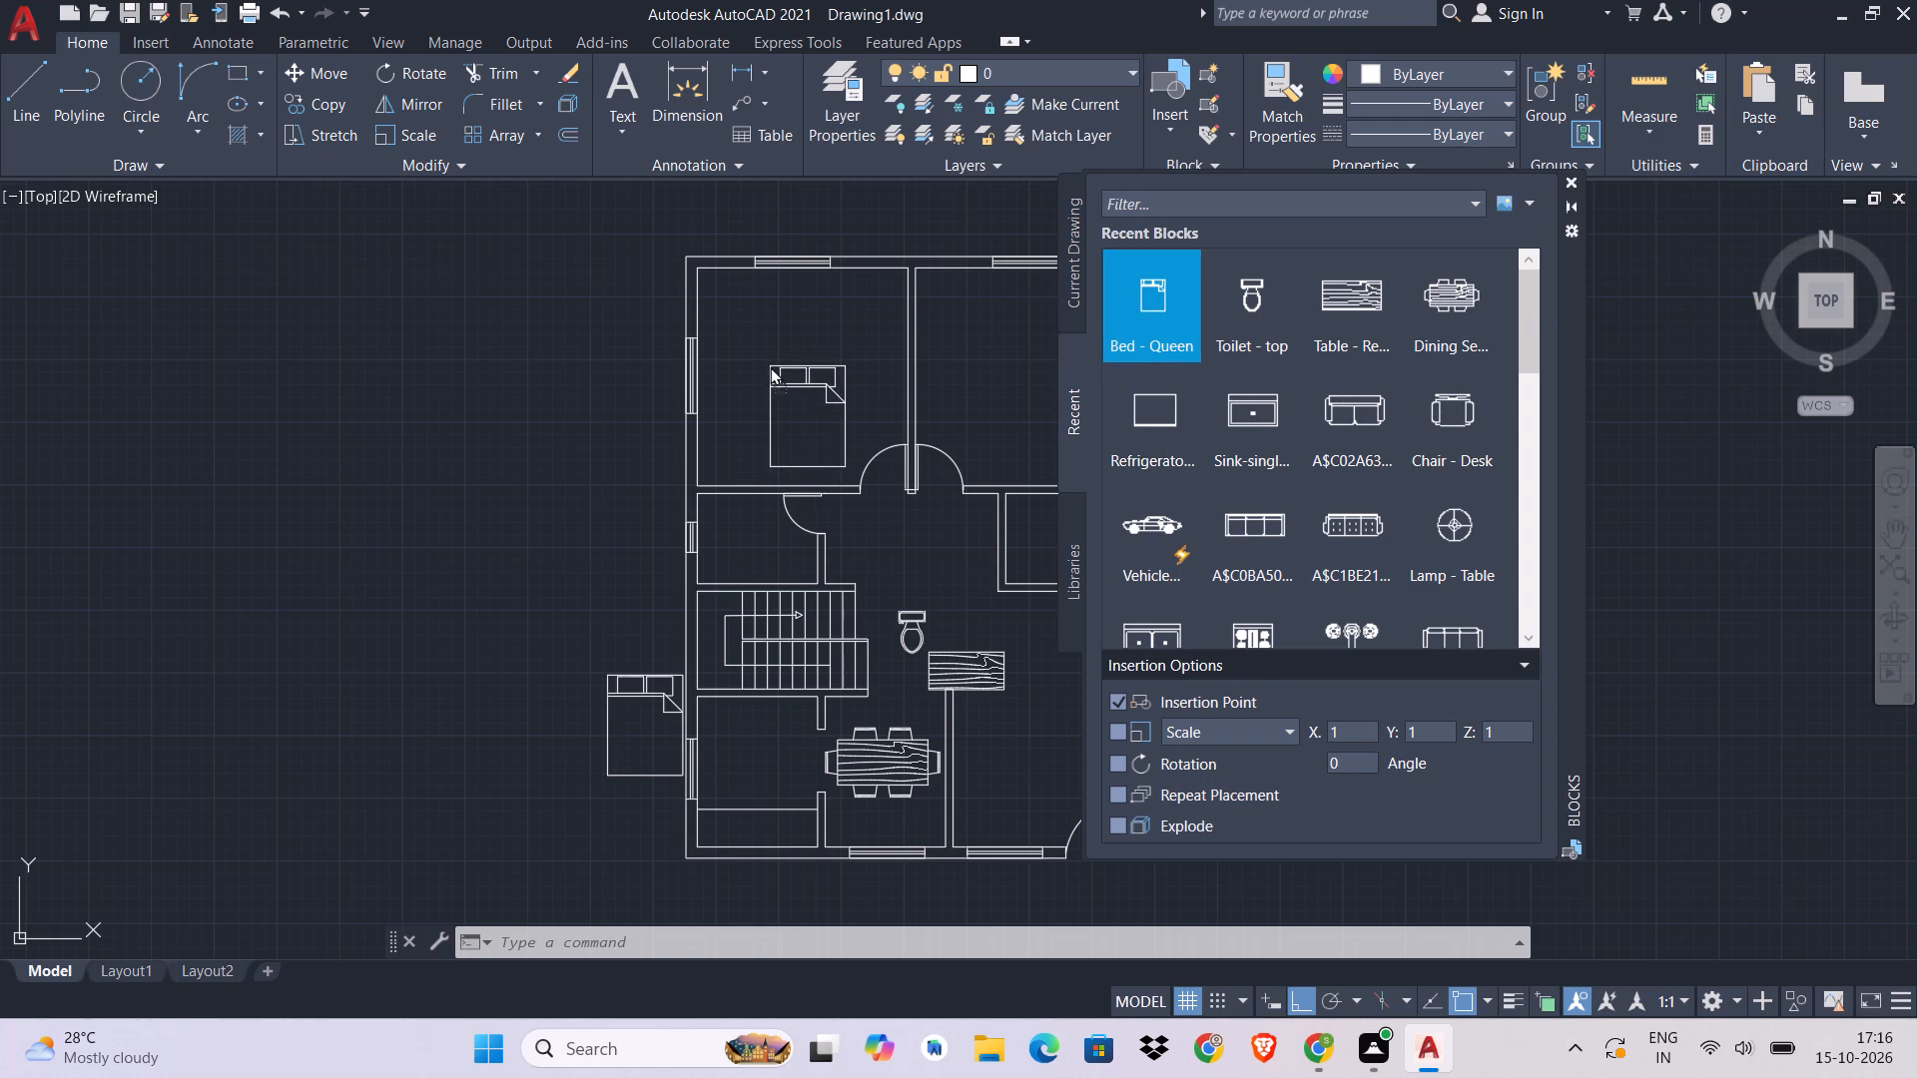
{"action": "left_click_drag", "start_coordinate": [770, 366], "coordinate": [738, 388]}
{"action": "left_click_drag", "start_coordinate": [738, 388], "coordinate": [738, 386]}
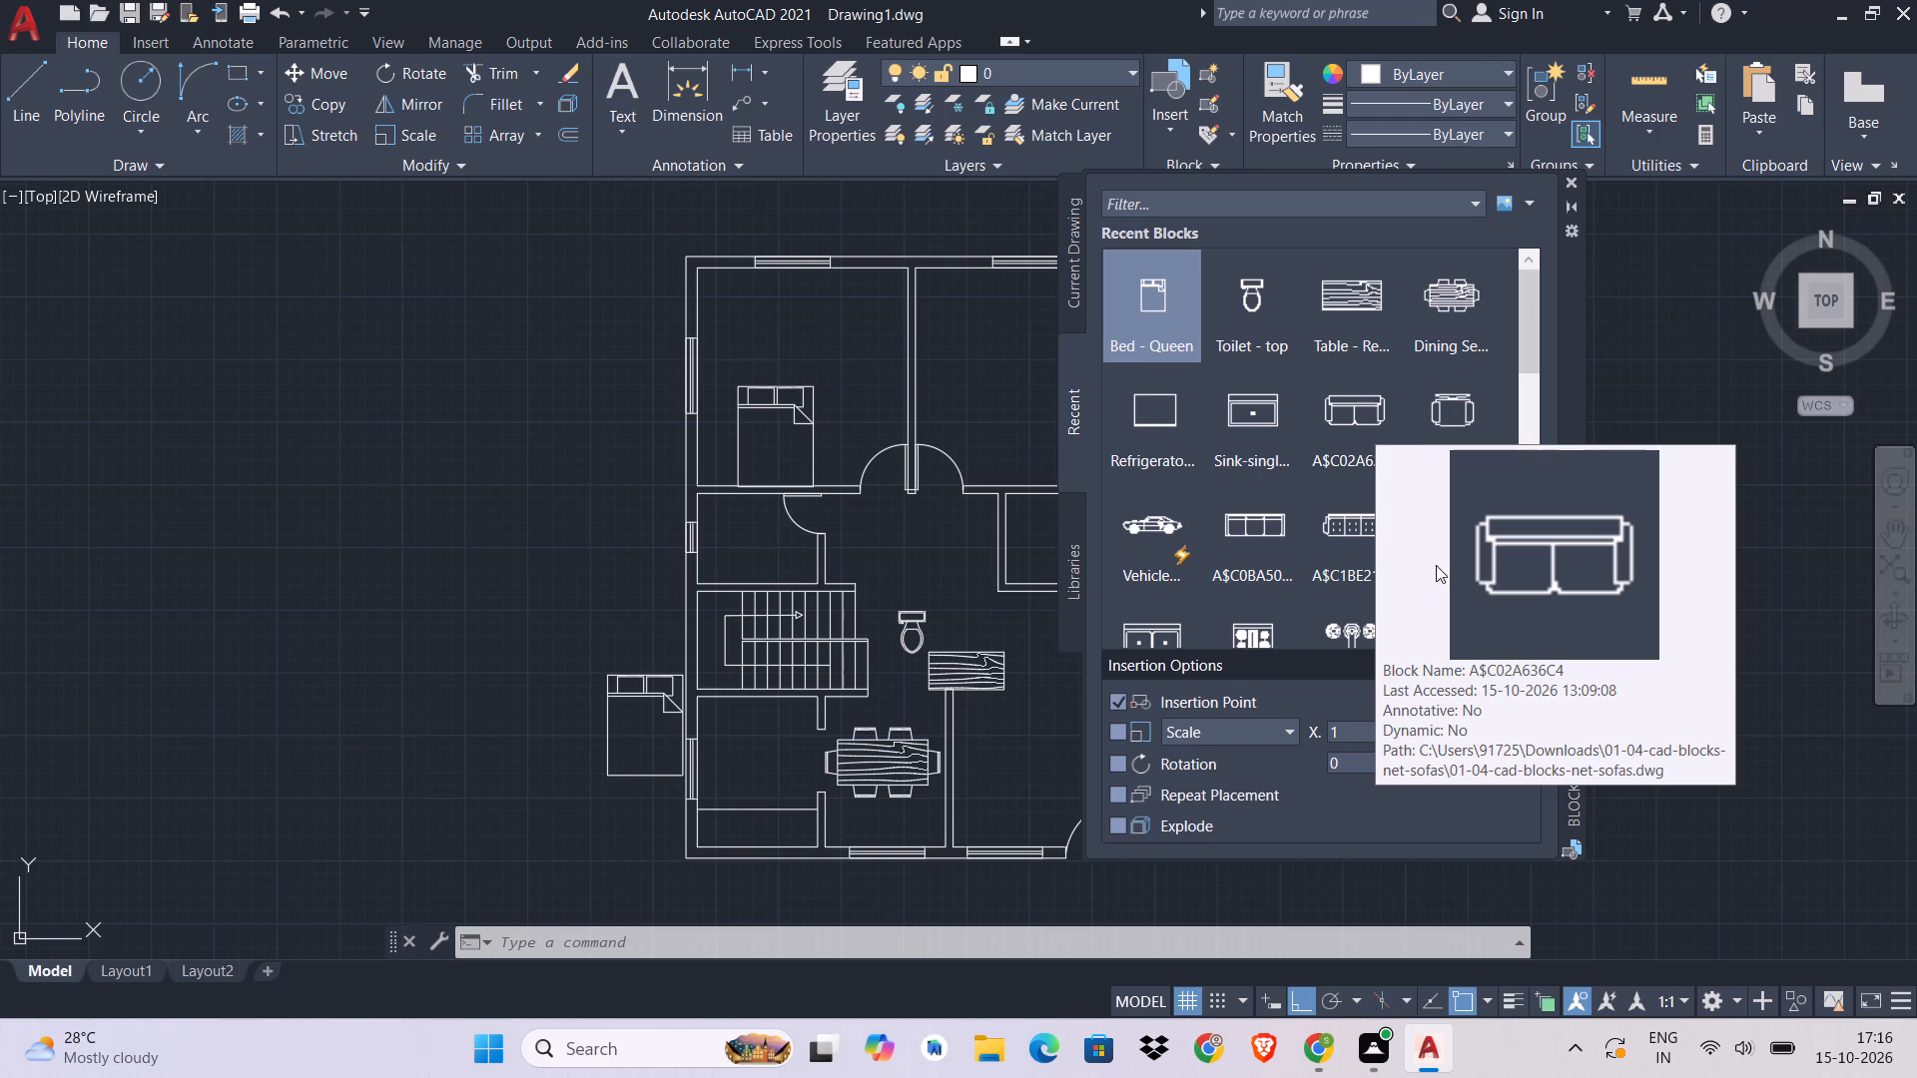
Insert the L-shaped sofa block A$C2AFA021D from the 01-04-cad-blocks-net-sofas.dwg library outside the west wall, beside the northwest bedroom.
{"action": "scroll", "coordinate": [1465, 465], "scroll_direction": "down", "scroll_amount": 2}
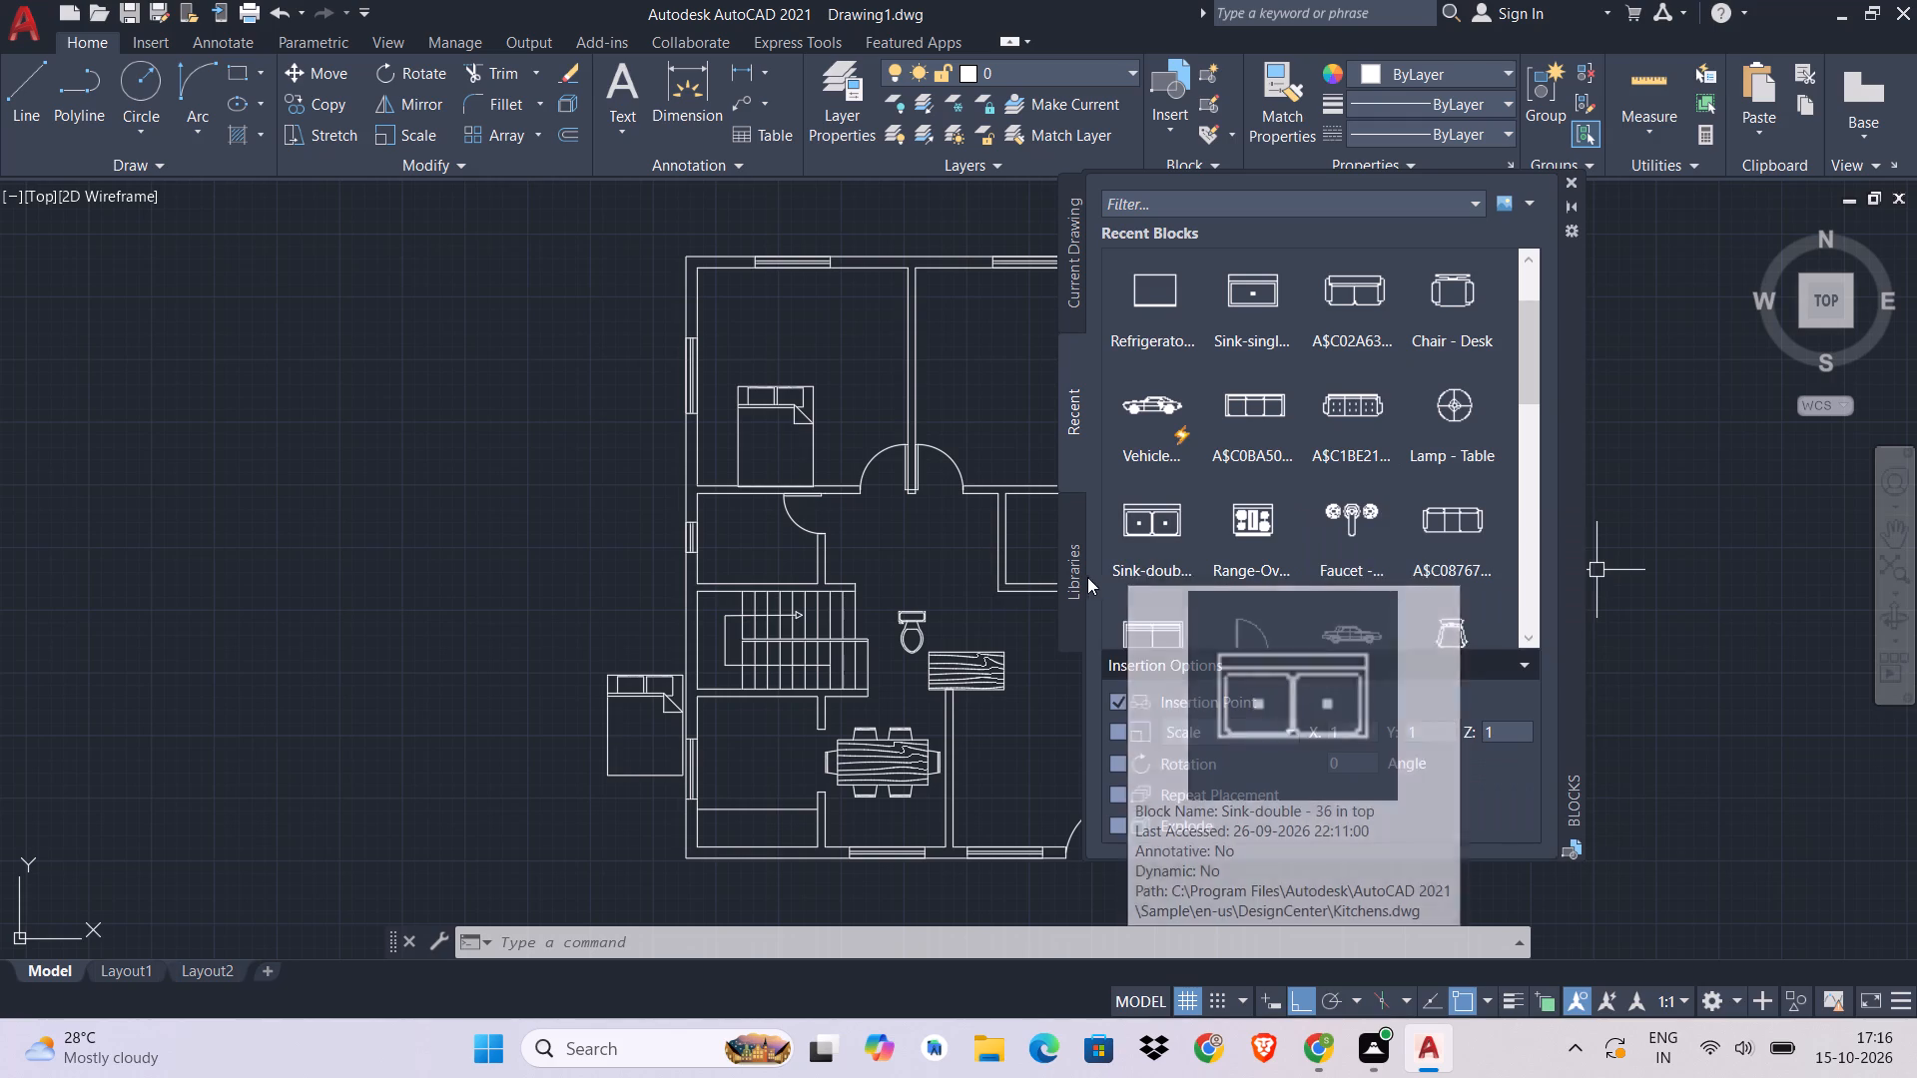
{"action": "left_click", "coordinate": [1070, 590]}
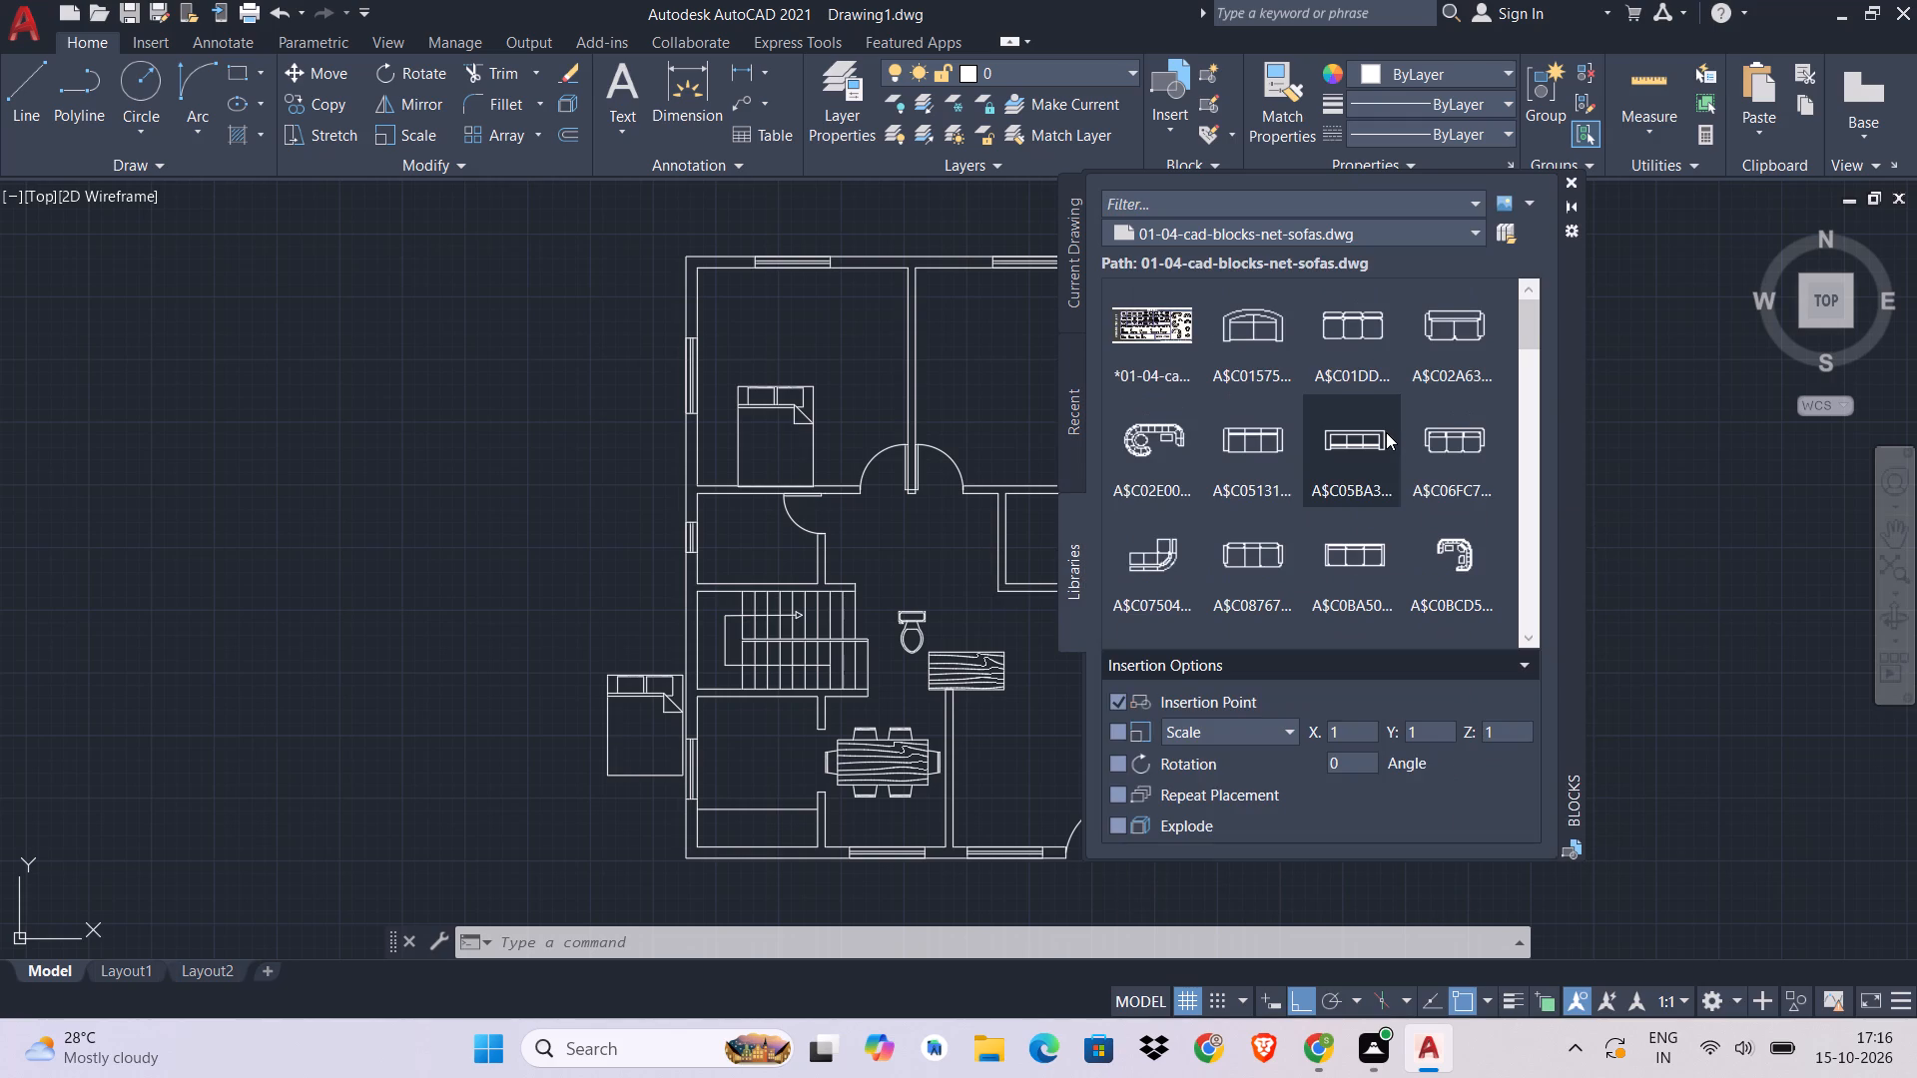
{"action": "scroll", "coordinate": [1386, 432], "scroll_direction": "down", "scroll_amount": 7}
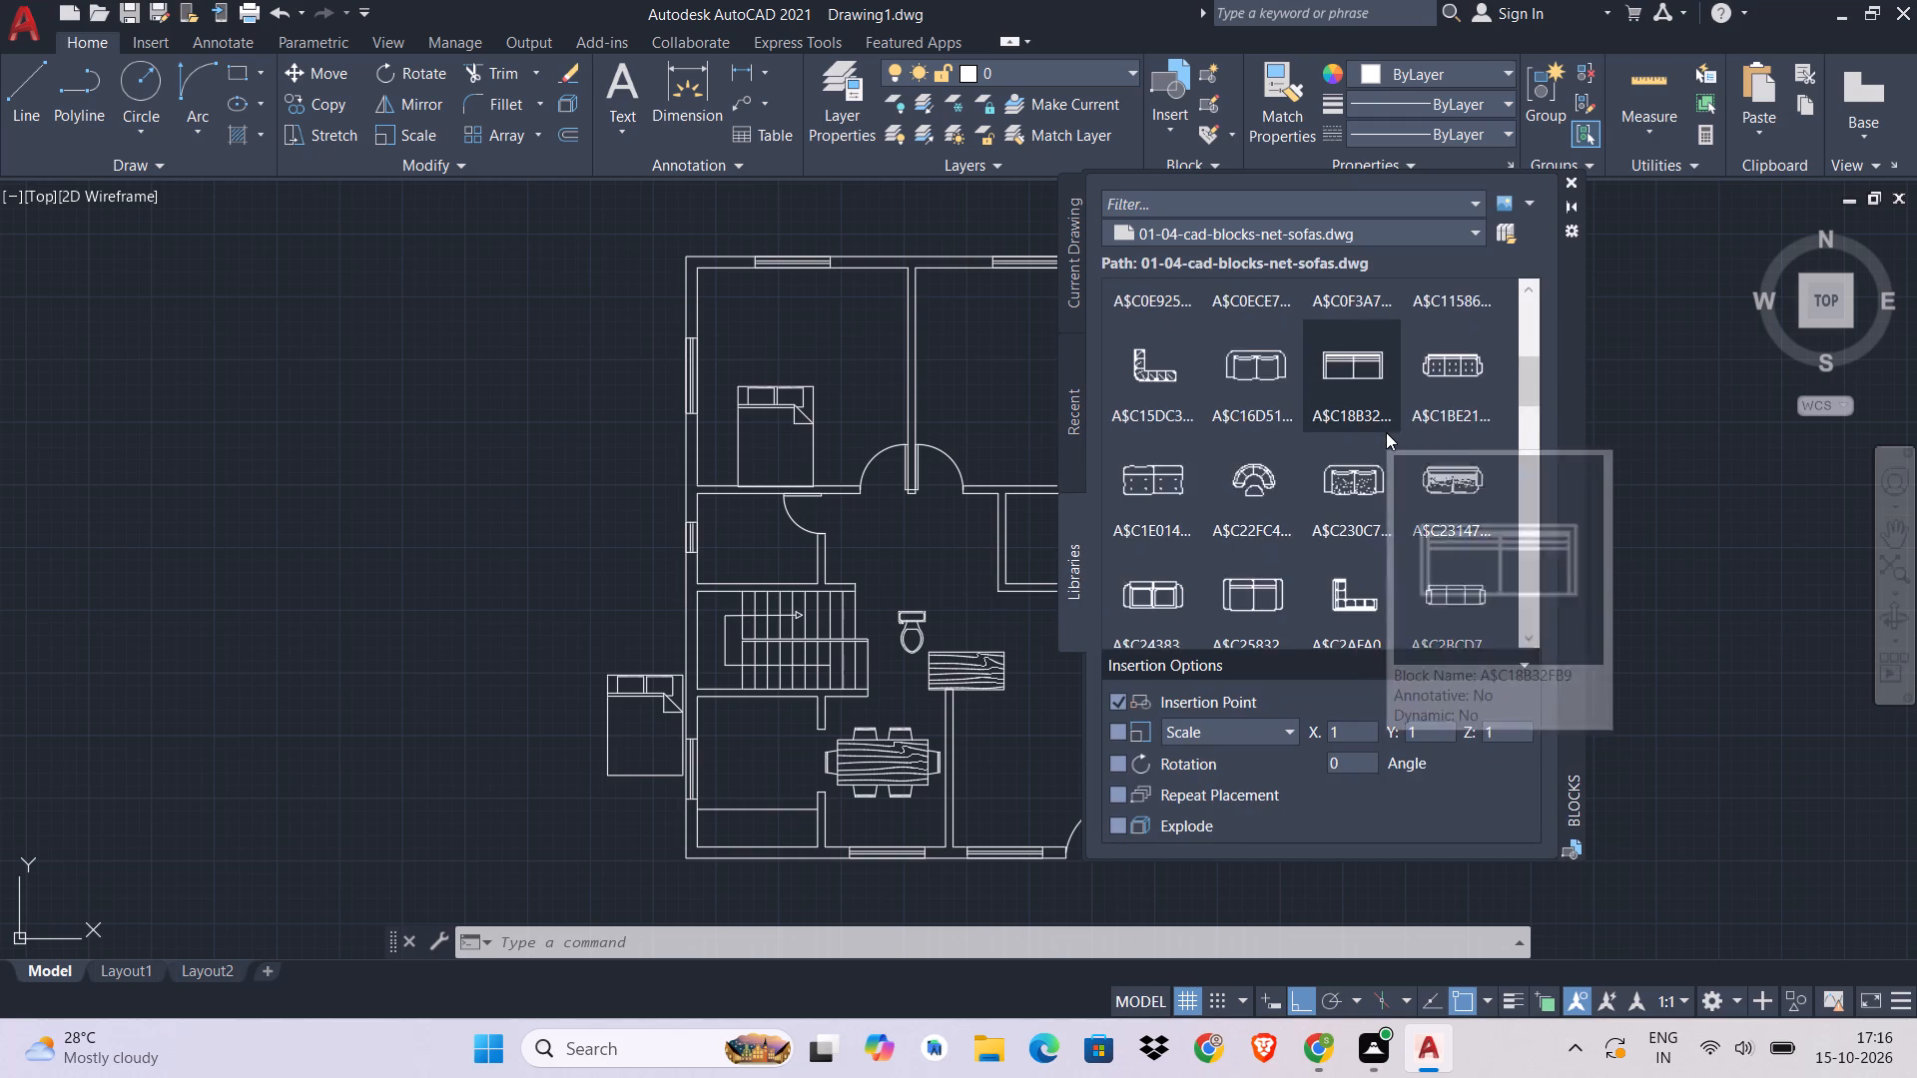
{"action": "scroll", "coordinate": [1386, 432], "scroll_direction": "down", "scroll_amount": 4}
{"action": "left_click_drag", "start_coordinate": [1373, 387], "coordinate": [595, 392]}
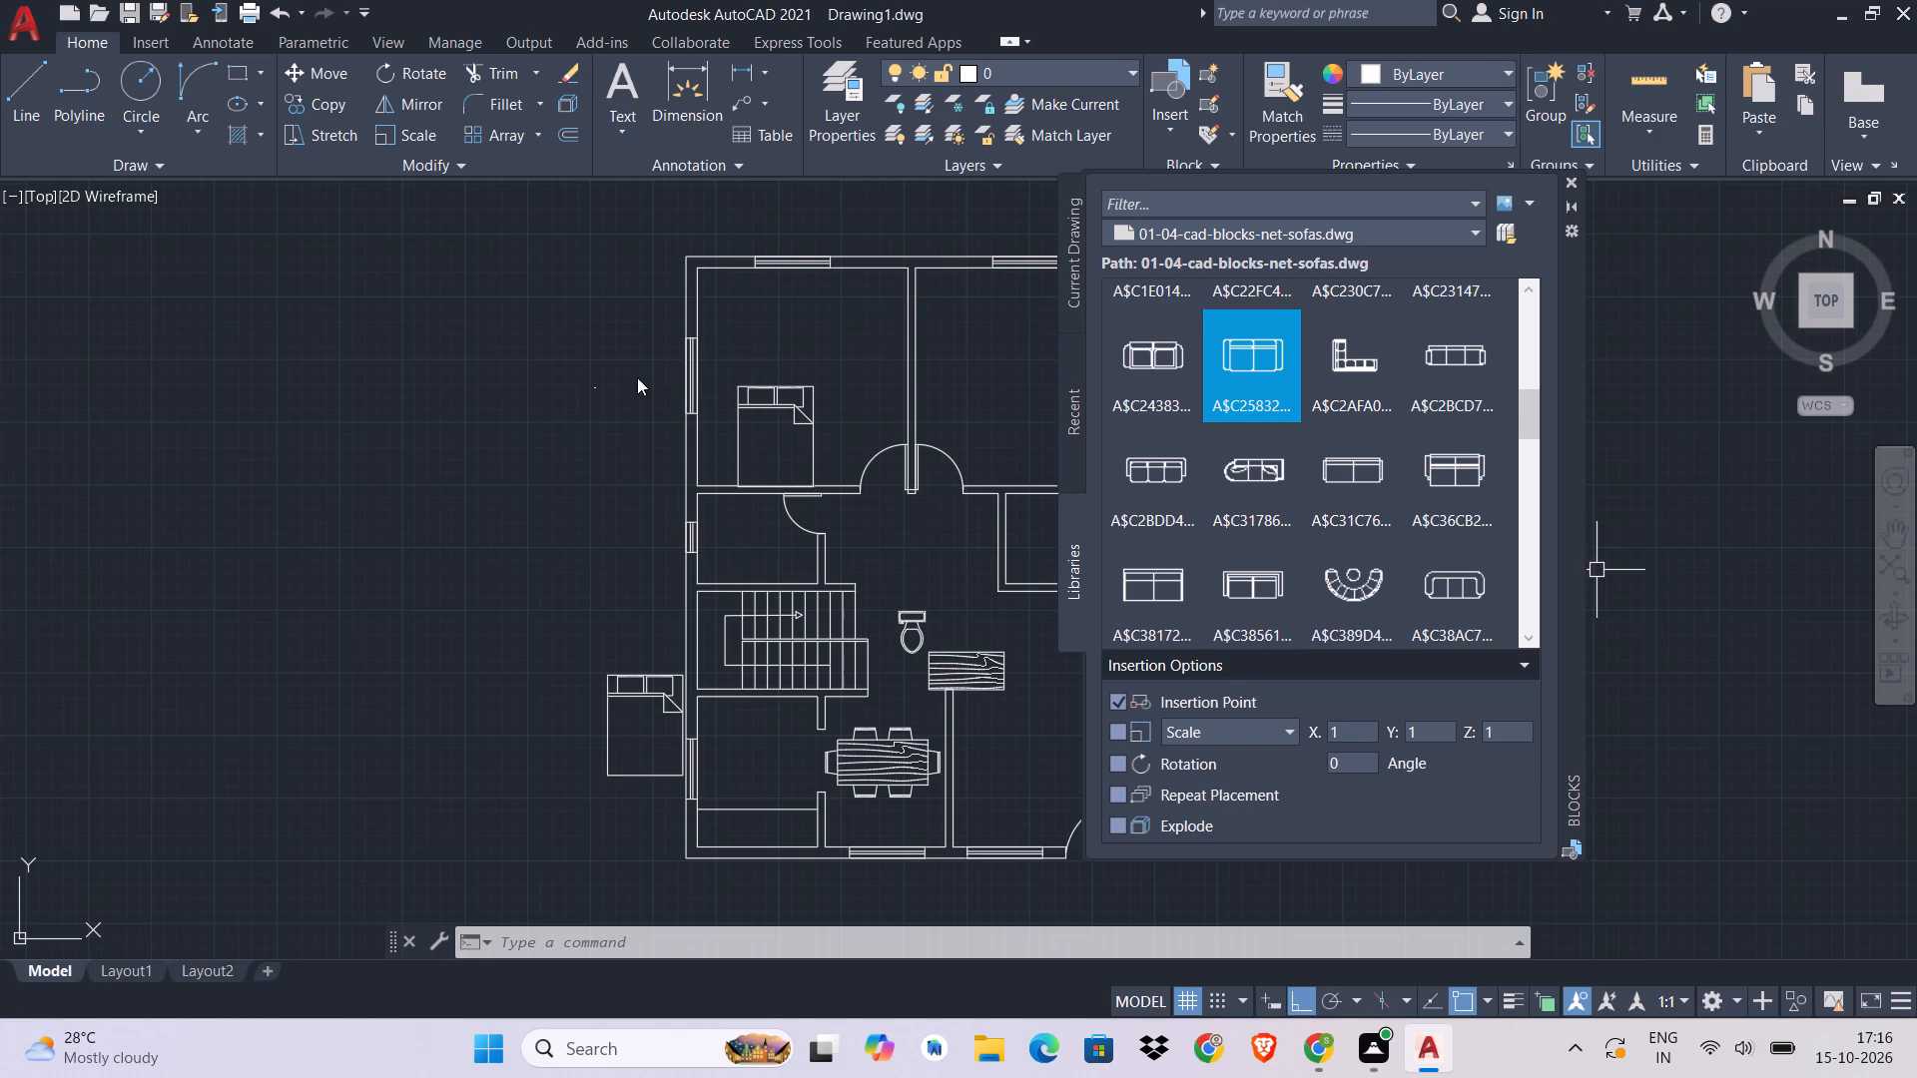
Scale up the tiny inserted L-shaped sofa from its insertion point, using a picked distance of about 3'-3".
{"action": "scroll", "coordinate": [625, 371], "scroll_direction": "up", "scroll_amount": 2}
{"action": "left_click", "coordinate": [619, 371]}
{"action": "left_click", "coordinate": [417, 546]}
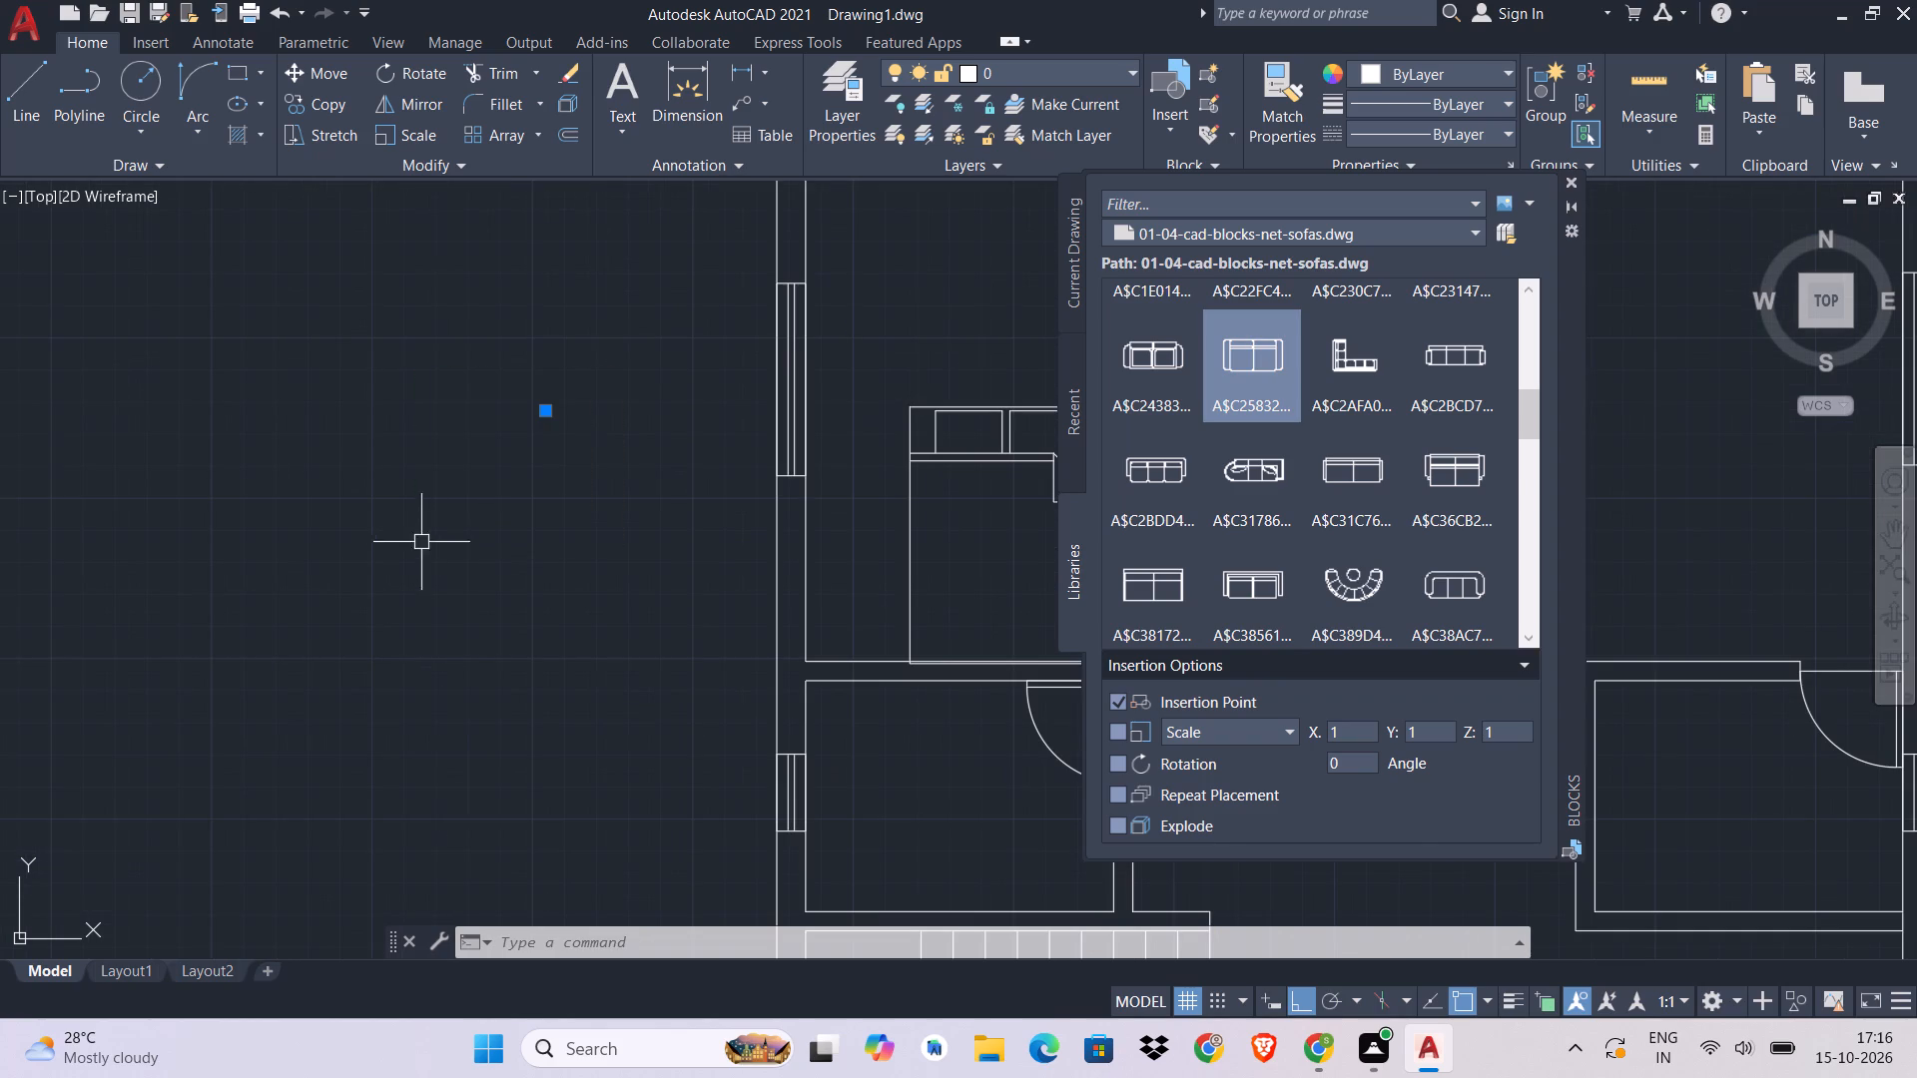
{"action": "key", "text": "s"}
{"action": "type", "text": "C"}
{"action": "key", "text": "space"}
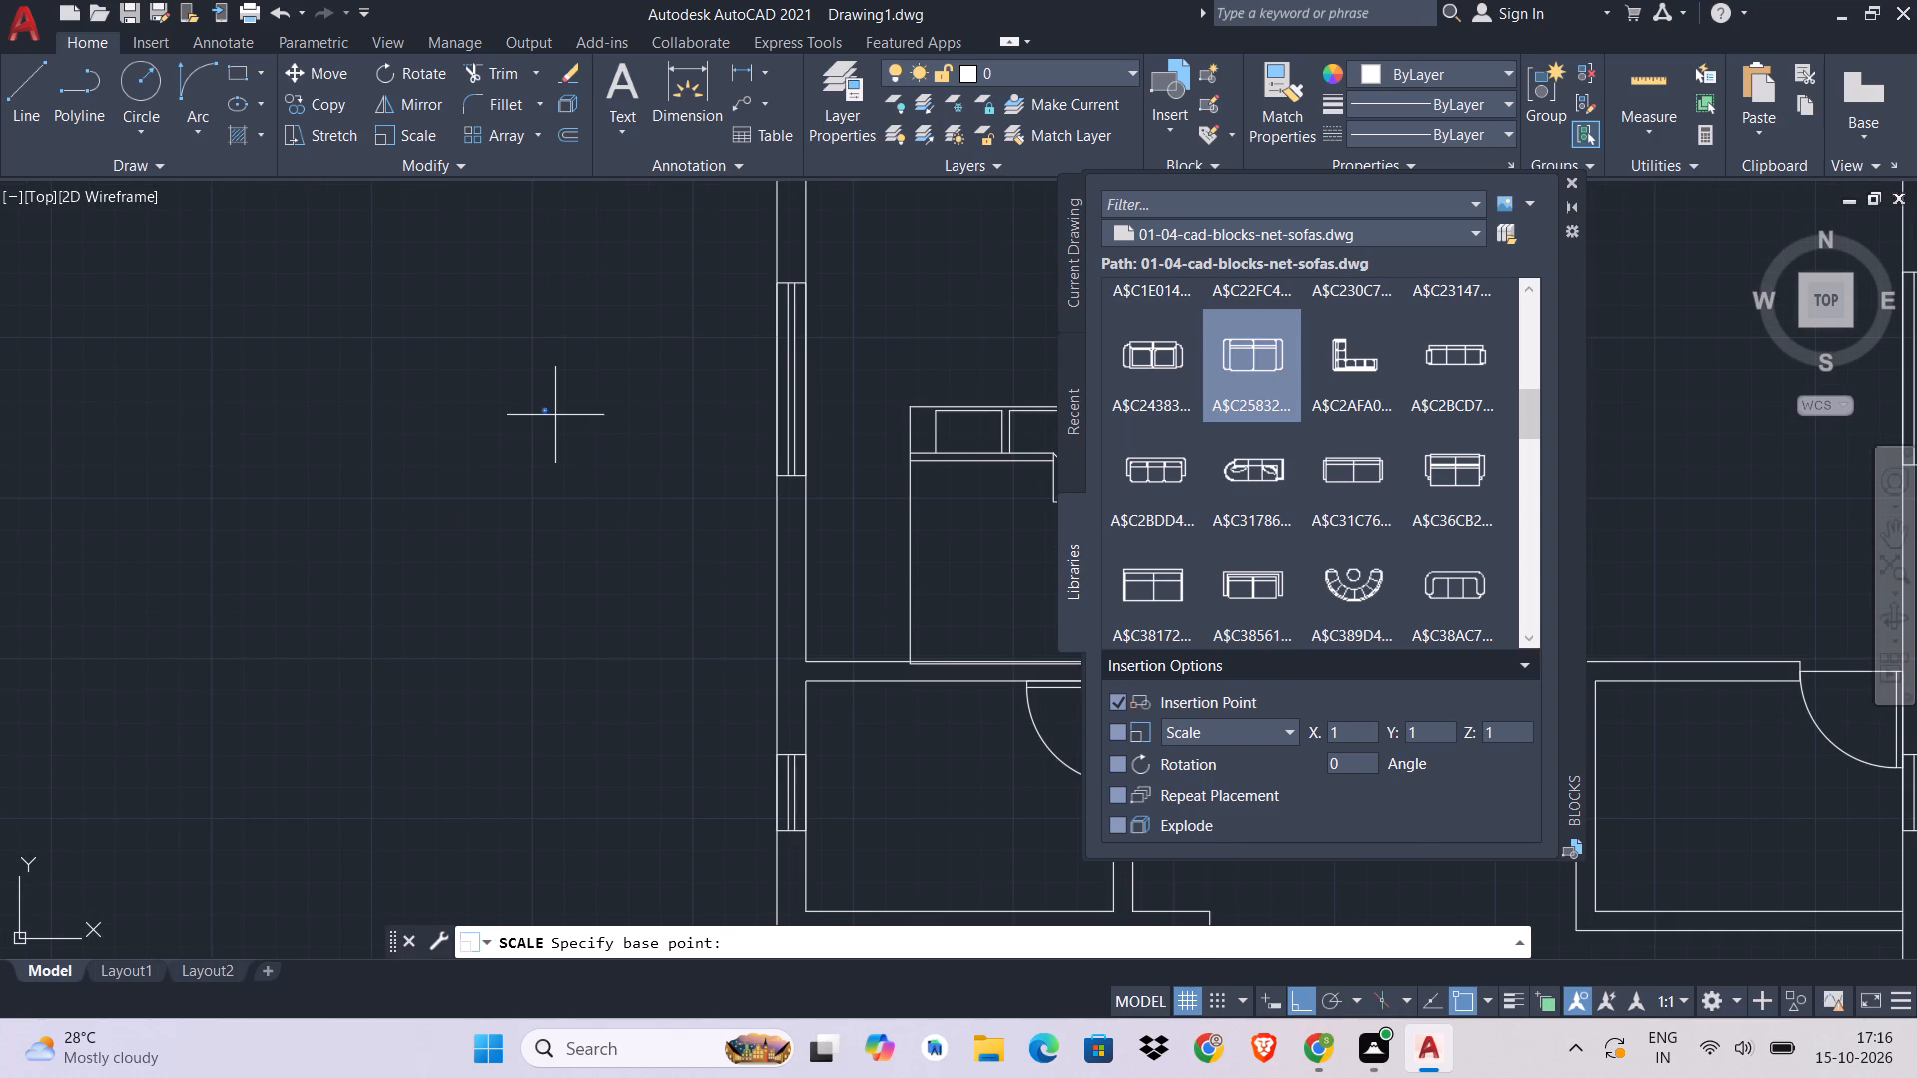
{"action": "left_click", "coordinate": [536, 415]}
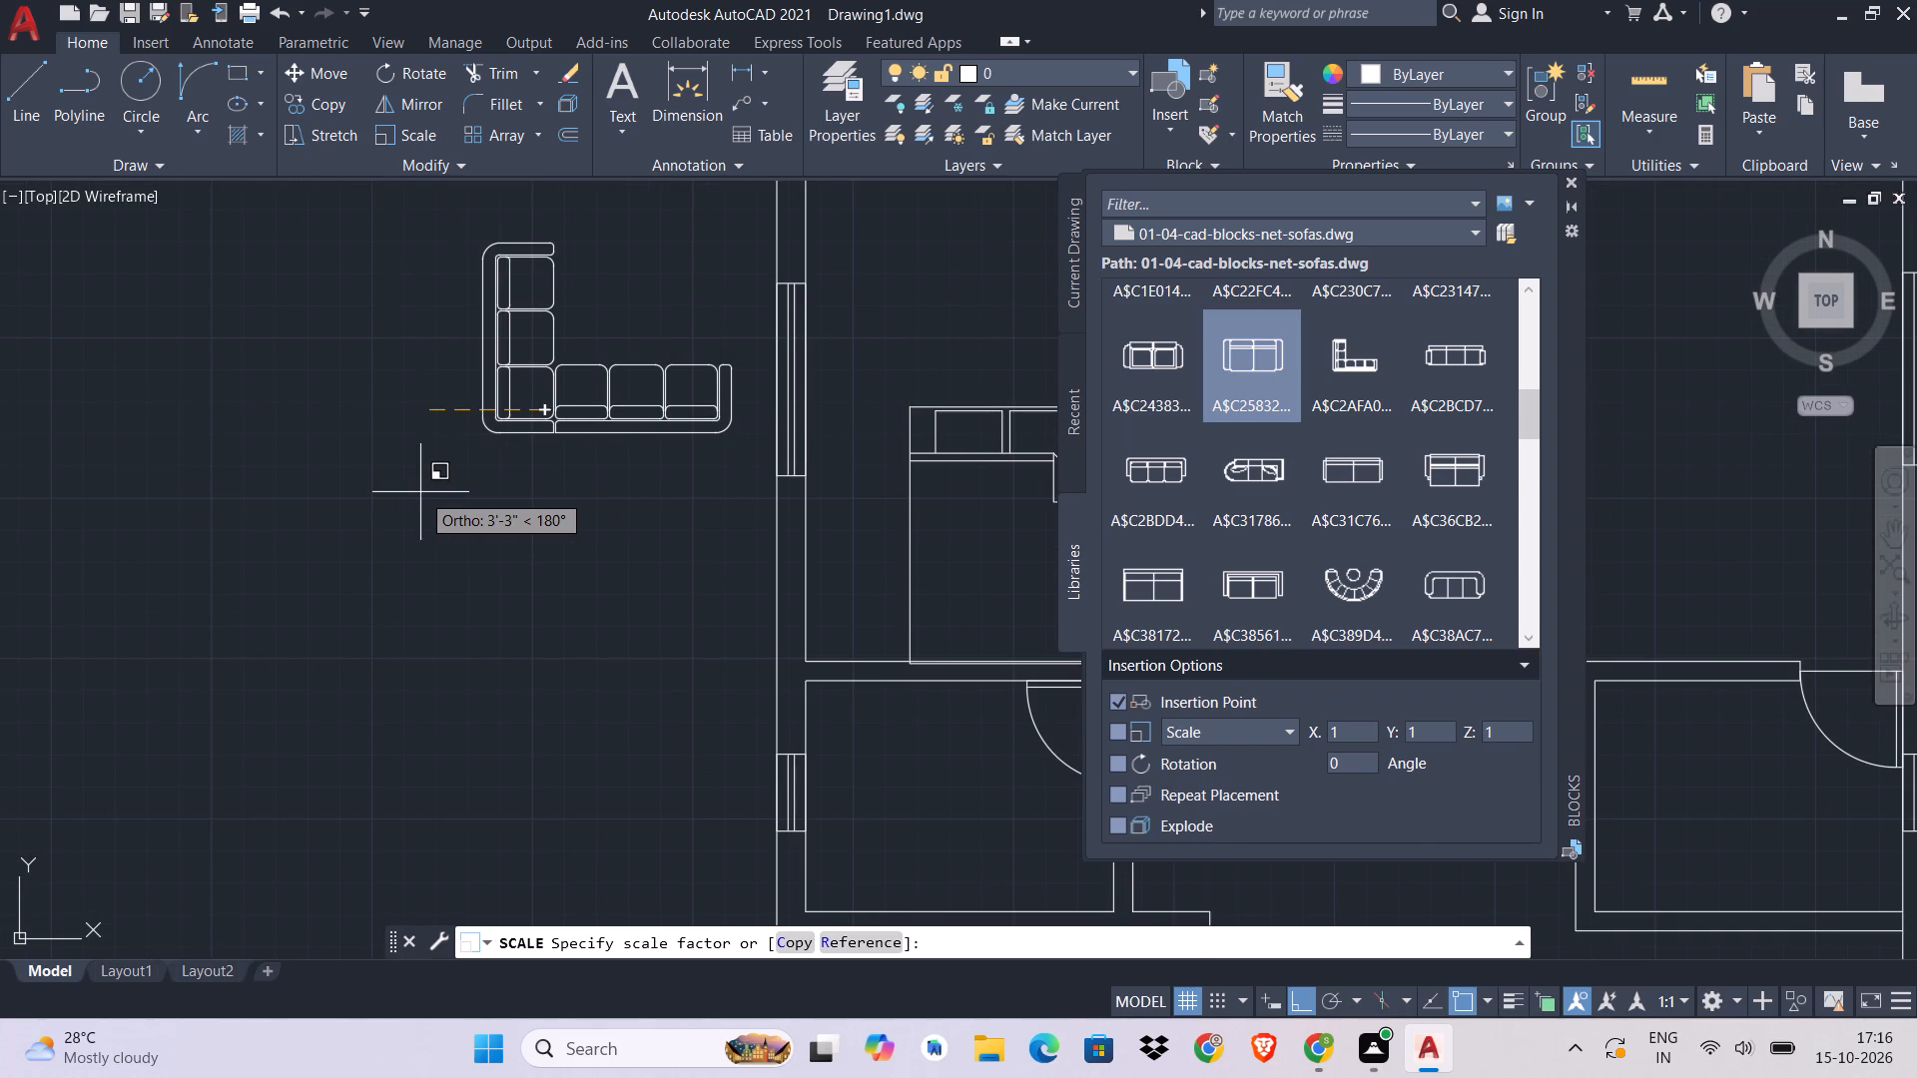
{"action": "left_click", "coordinate": [420, 492]}
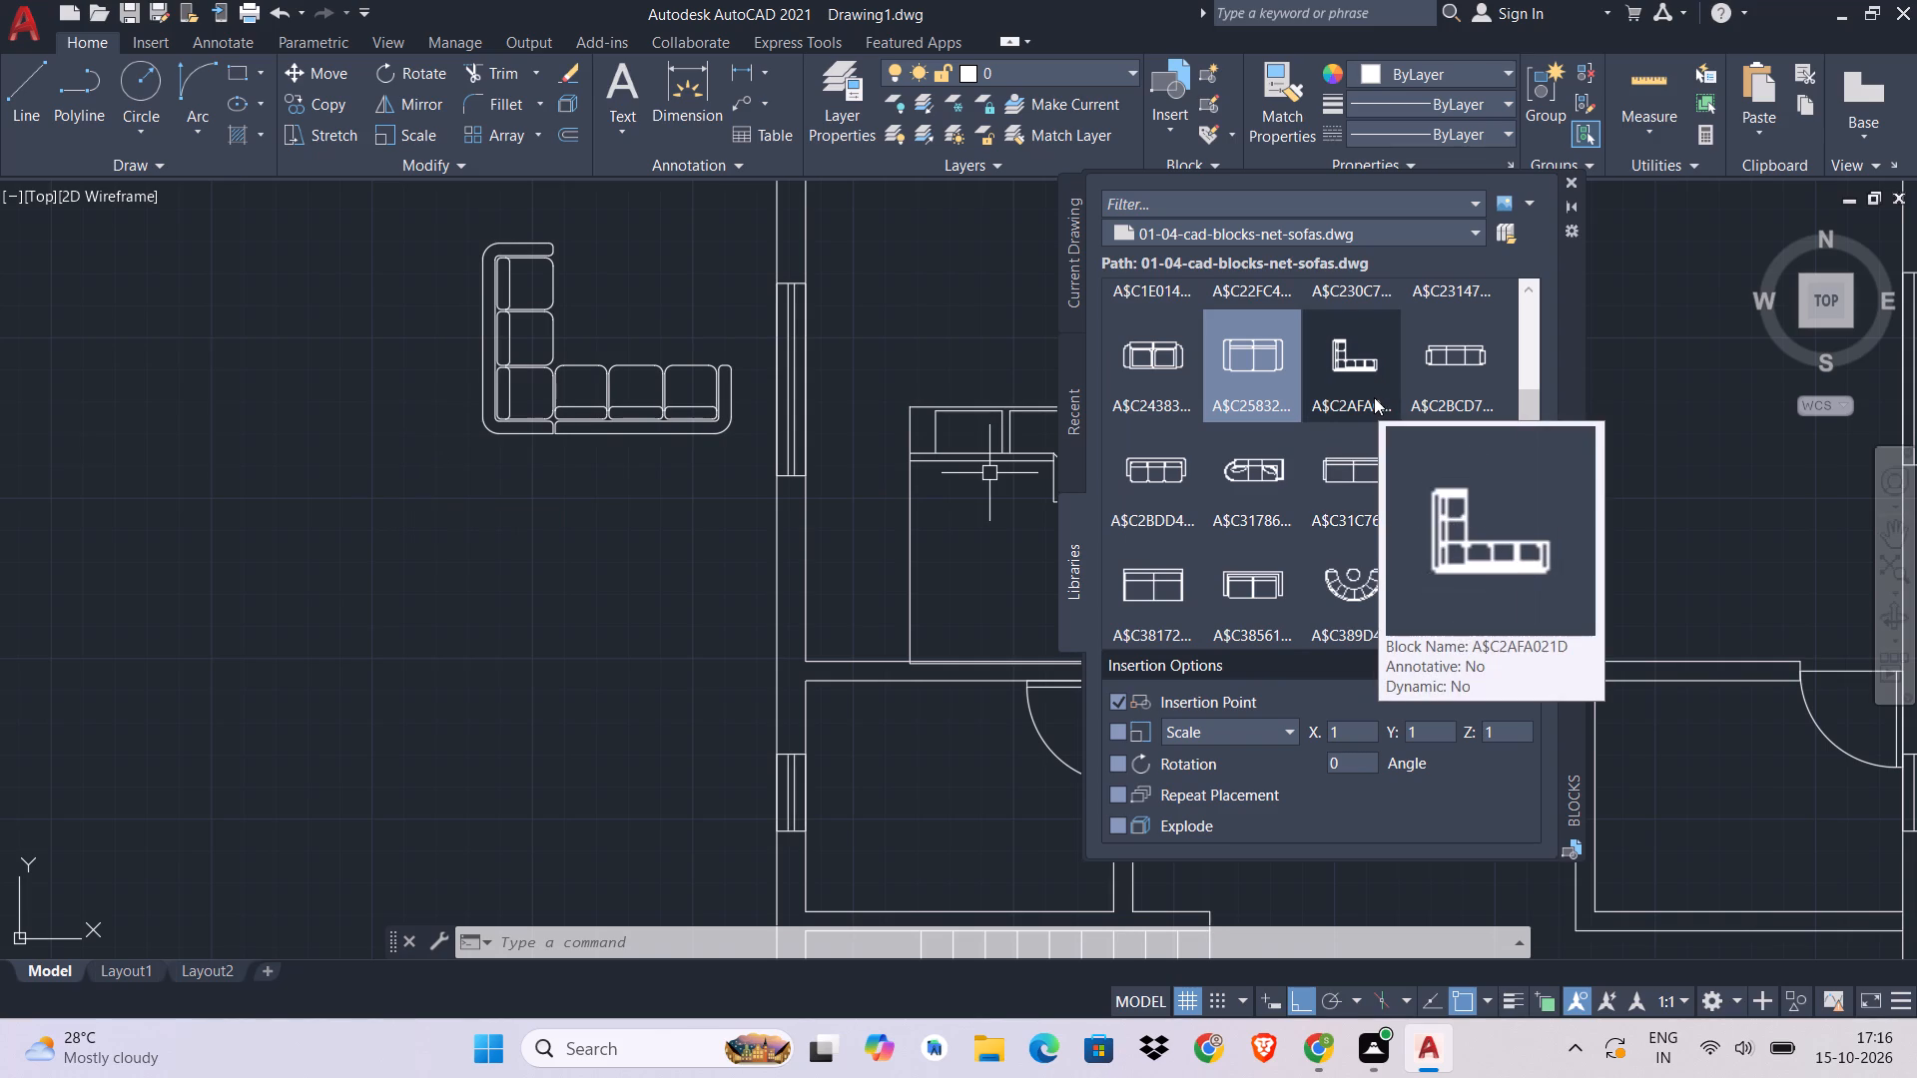
Insert the square-cornered L-shaped sofa block A$C51FB4… from the sofa library just below the first sofa.
{"action": "scroll", "coordinate": [1318, 508], "scroll_direction": "down", "scroll_amount": 3}
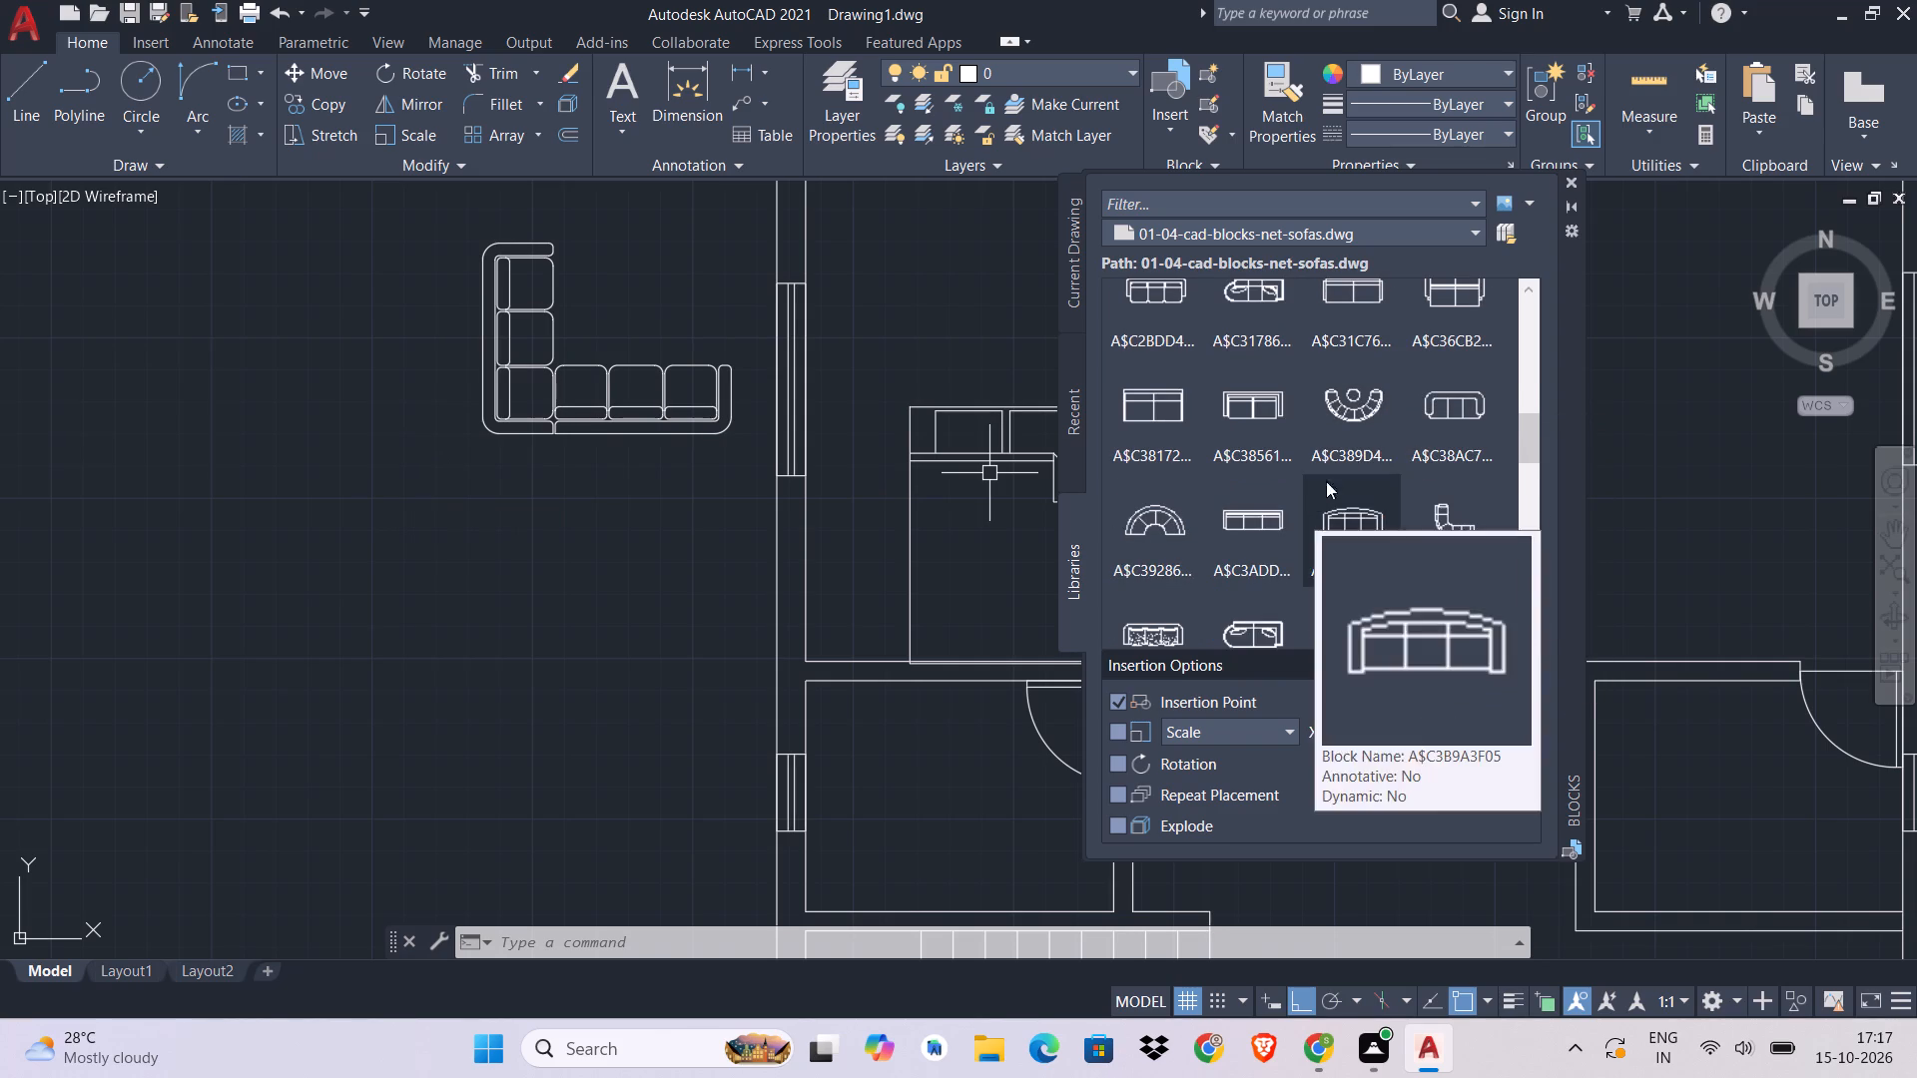
{"action": "scroll", "coordinate": [1245, 423], "scroll_direction": "down", "scroll_amount": 1}
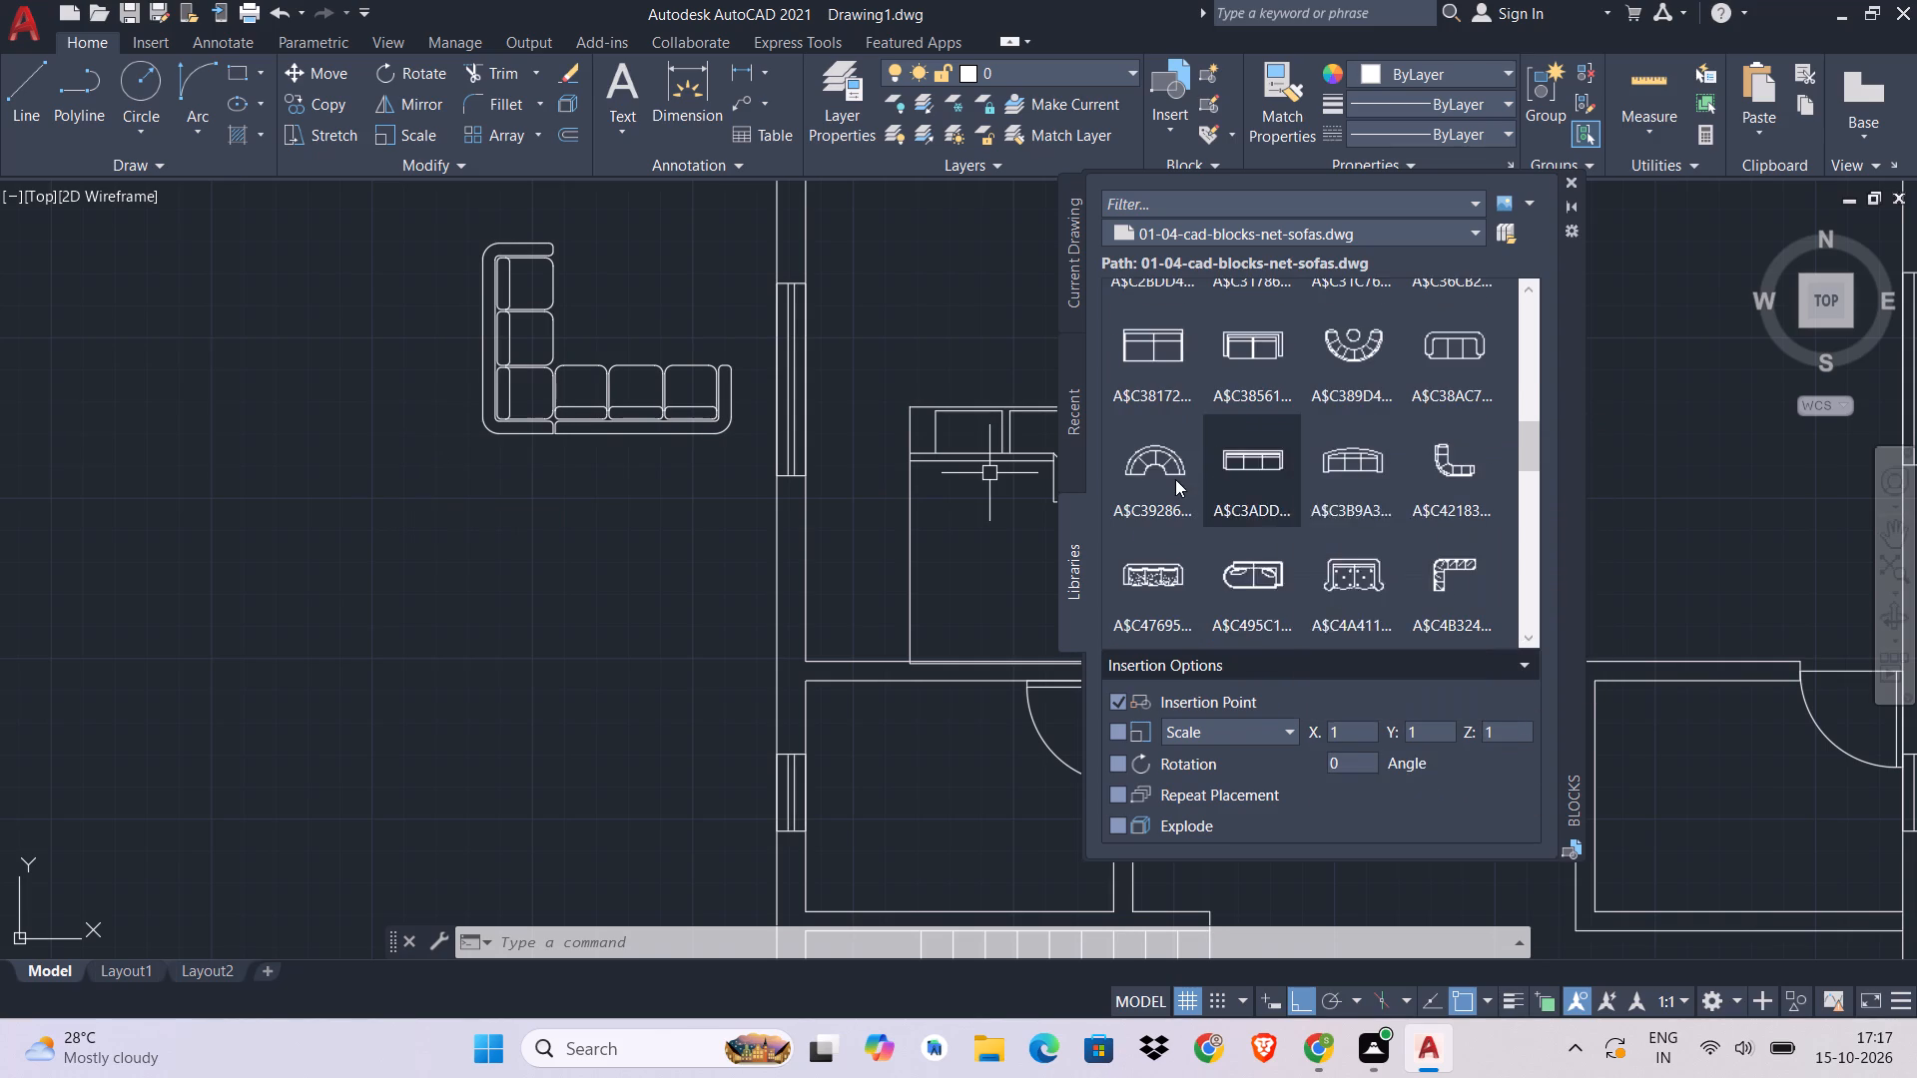
{"action": "scroll", "coordinate": [1260, 450], "scroll_direction": "down", "scroll_amount": 1}
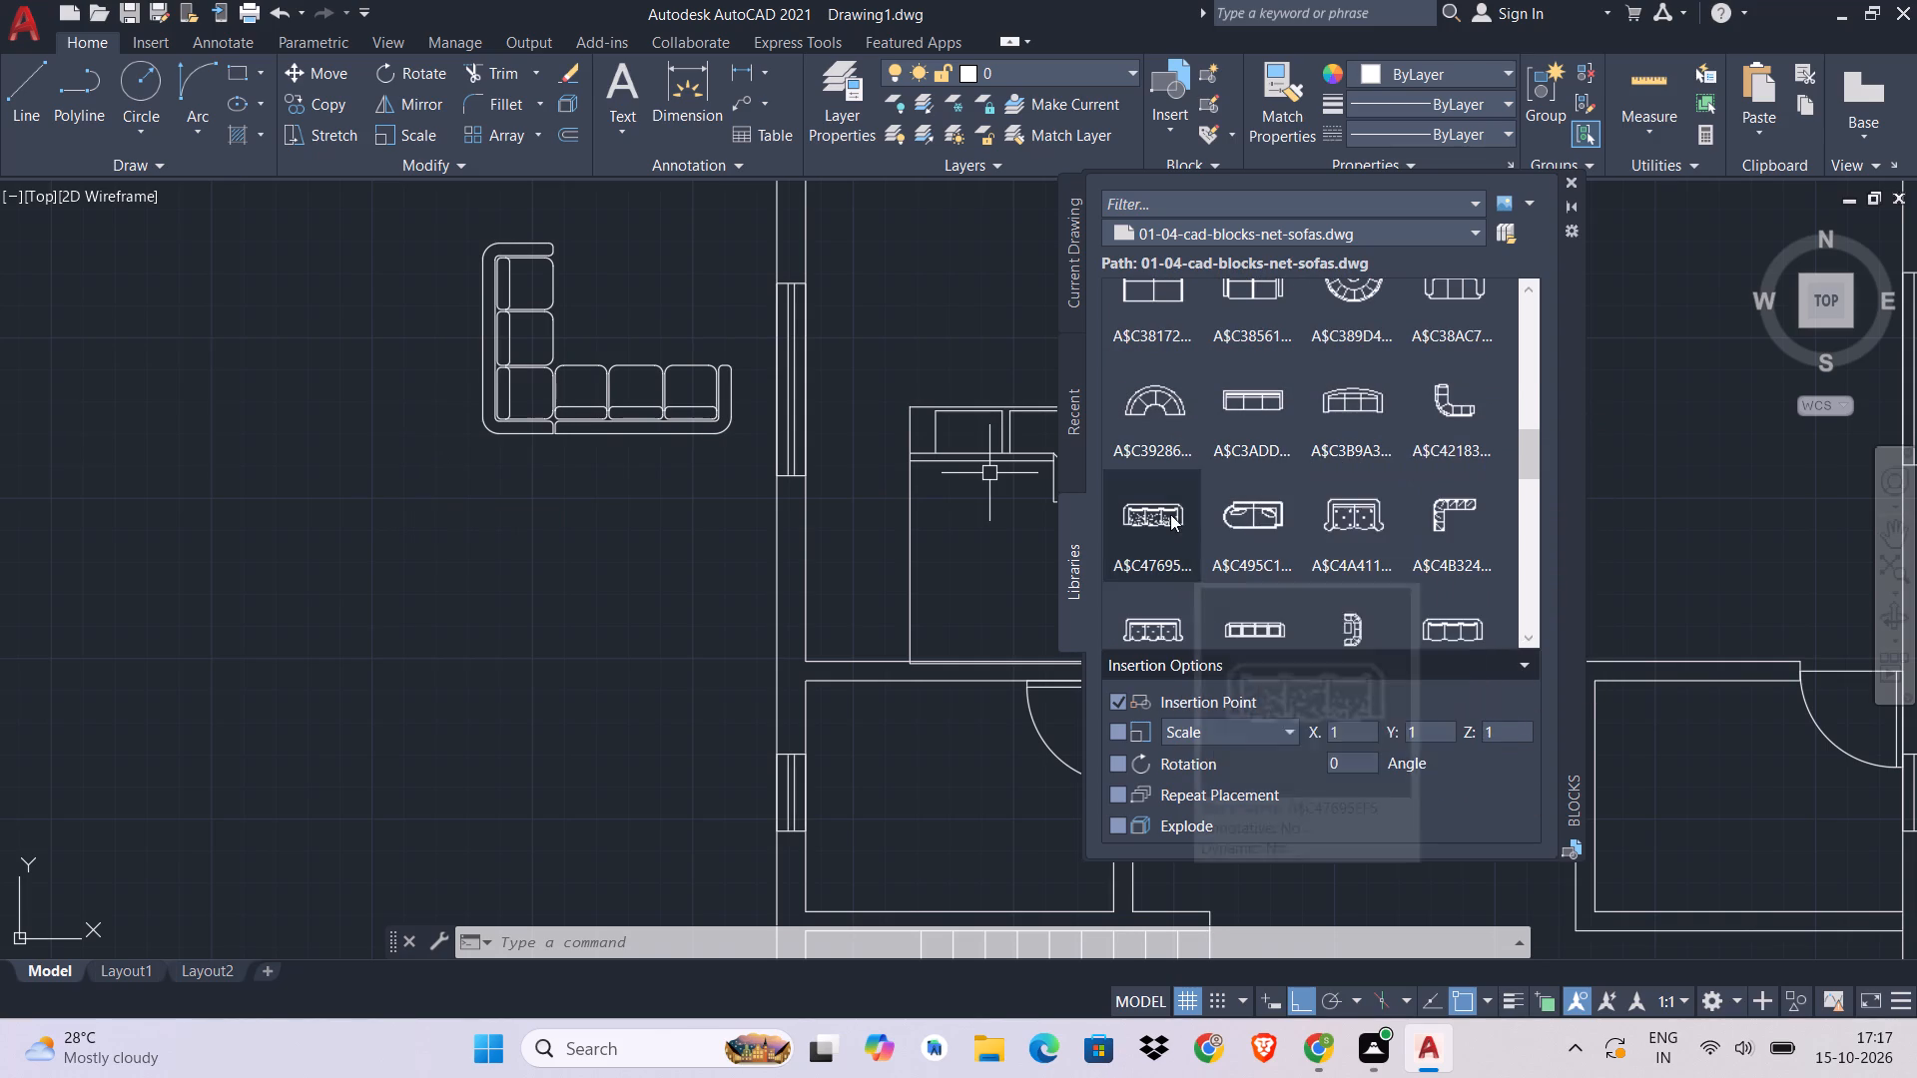
{"action": "scroll", "coordinate": [1180, 330], "scroll_direction": "down", "scroll_amount": 1}
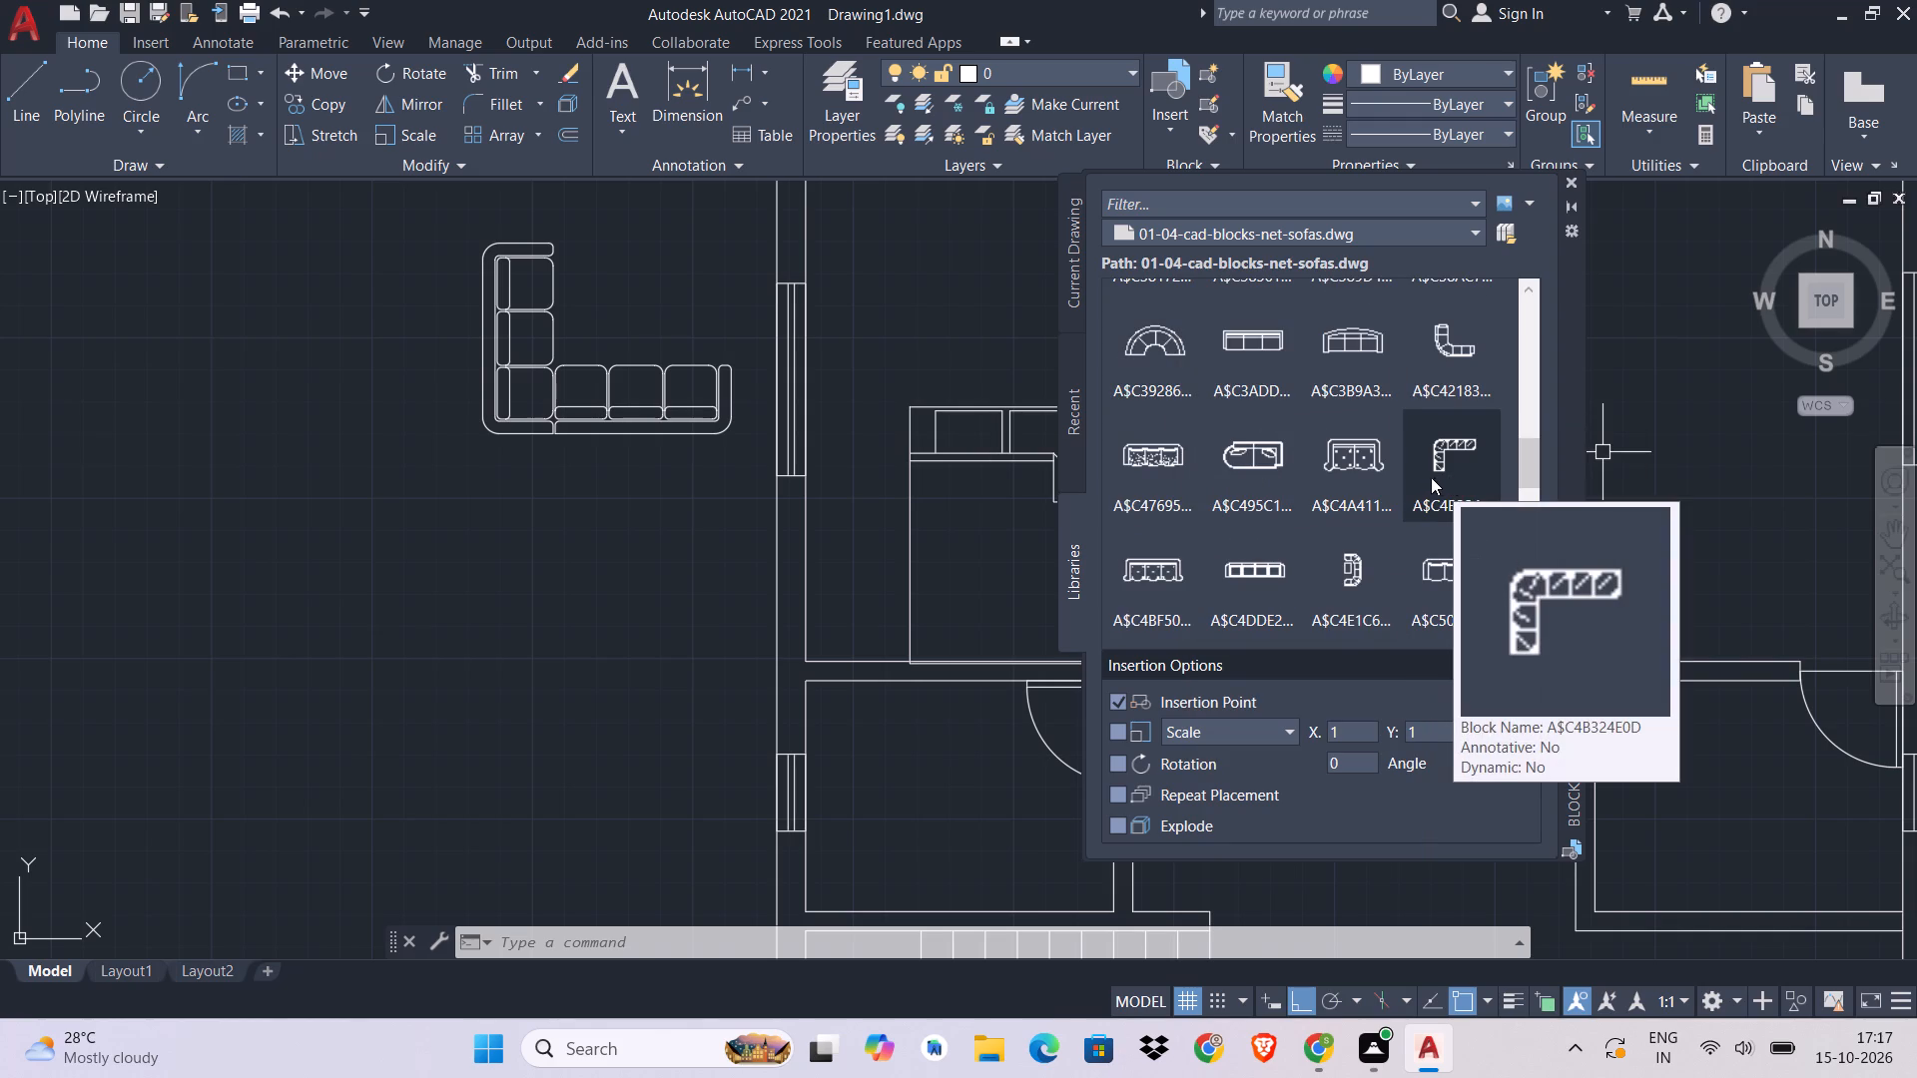
{"action": "scroll", "coordinate": [1353, 416], "scroll_direction": "down", "scroll_amount": 1}
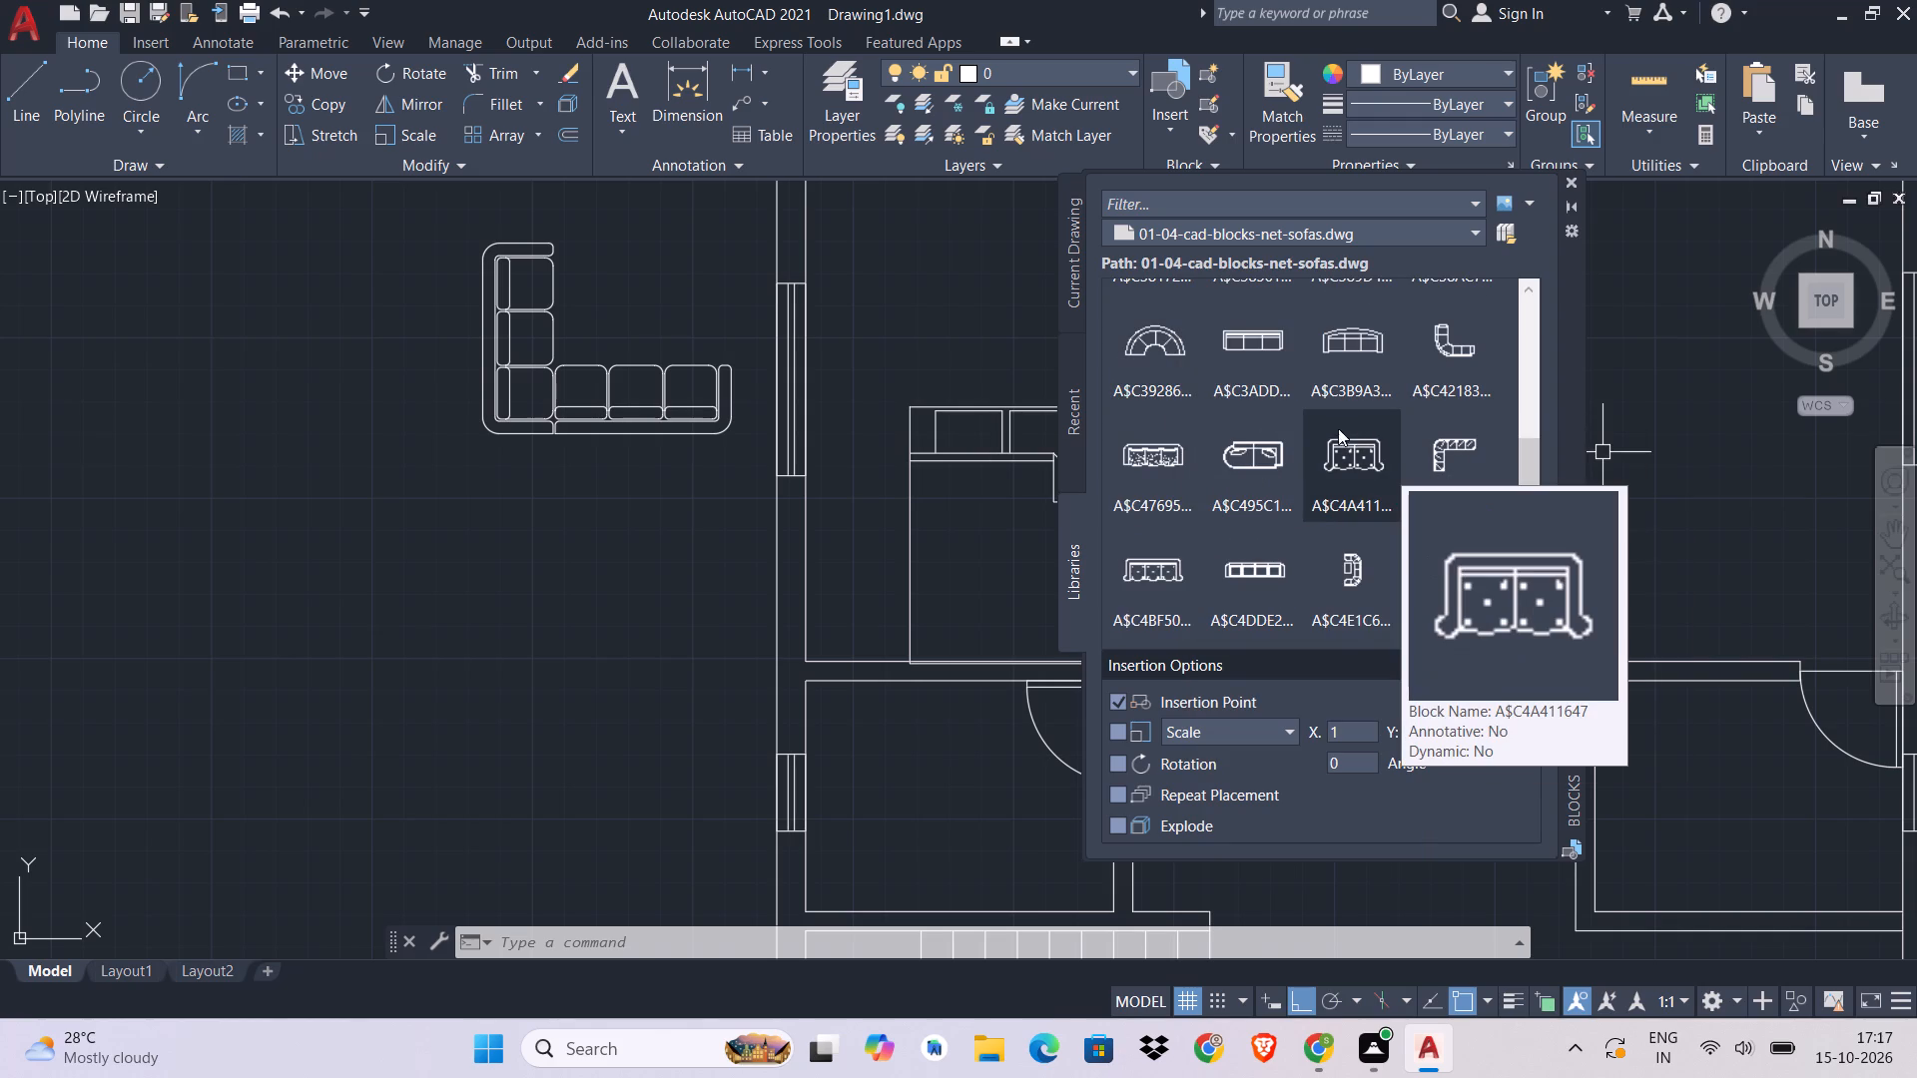
{"action": "scroll", "coordinate": [1330, 457], "scroll_direction": "down", "scroll_amount": 1}
{"action": "left_click_drag", "start_coordinate": [1329, 568], "coordinate": [624, 580]}
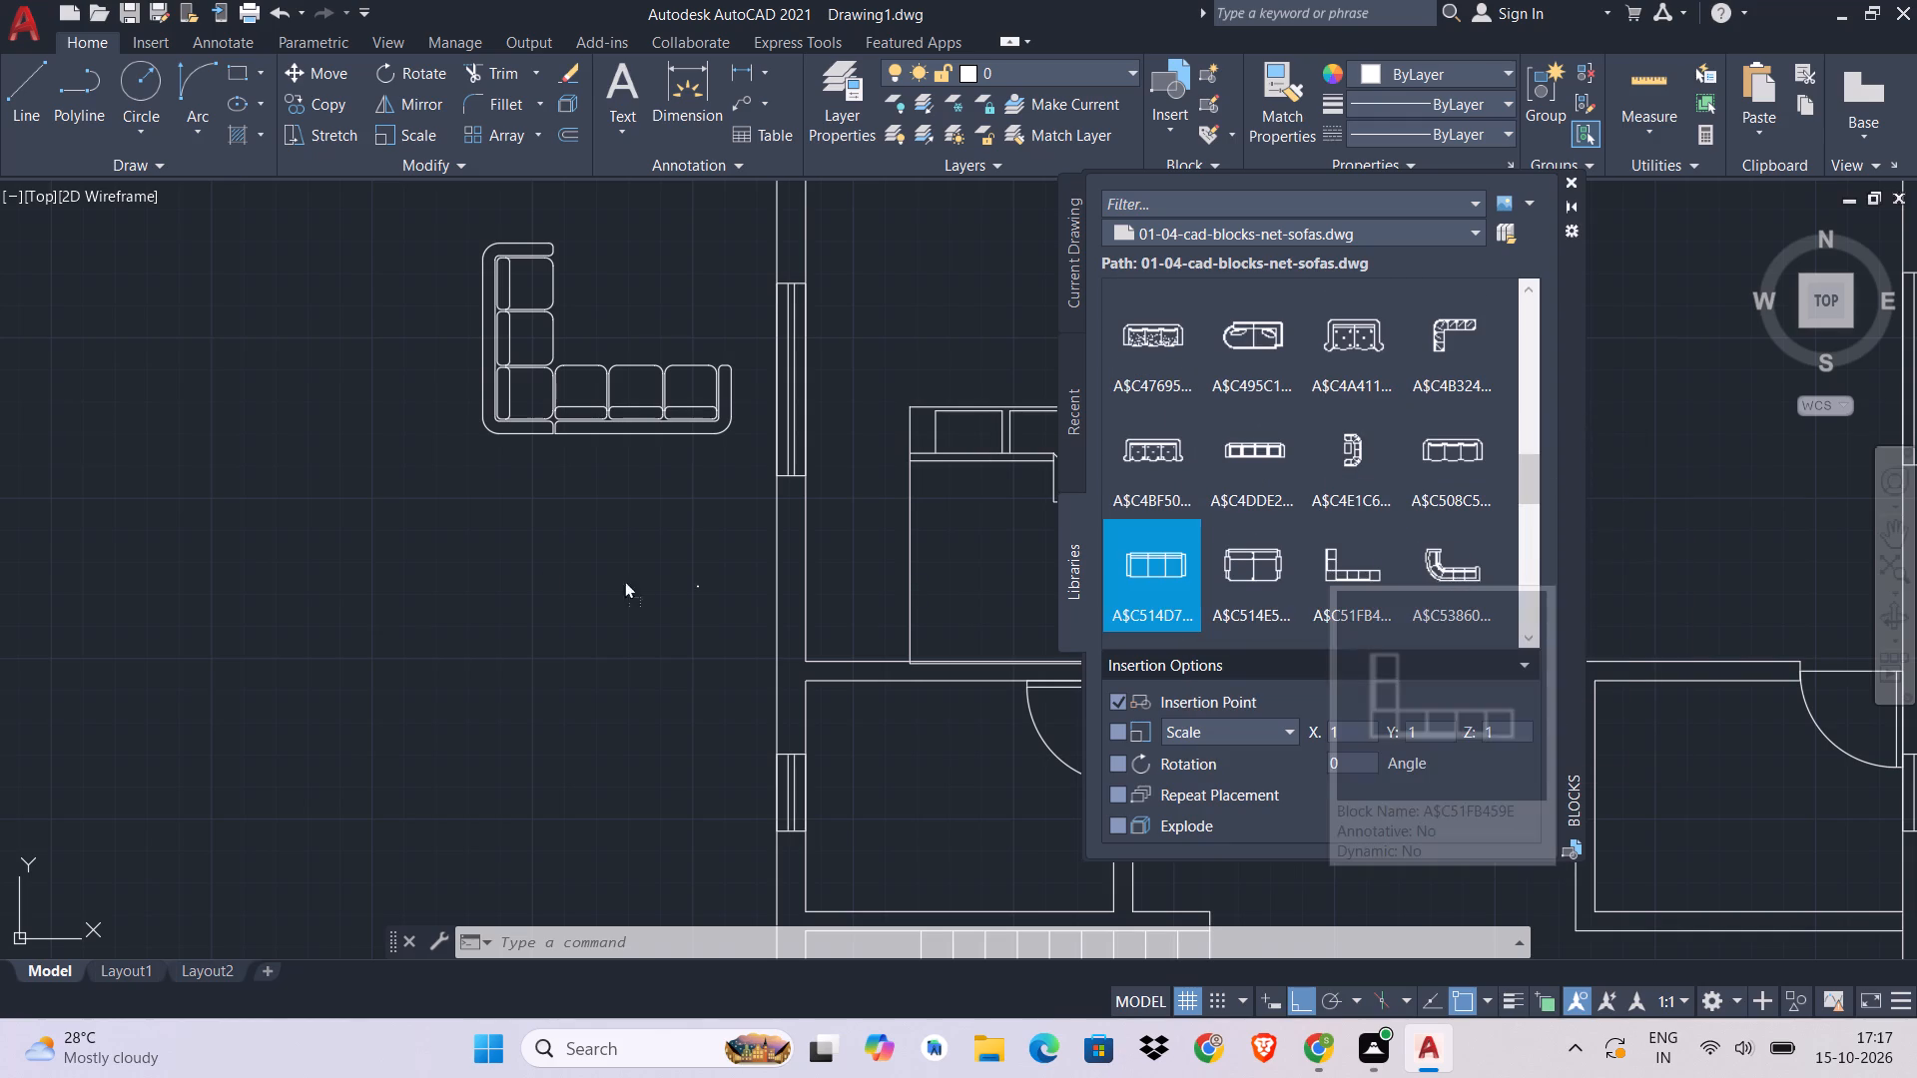
{"action": "left_click_drag", "start_coordinate": [624, 580], "coordinate": [513, 565]}
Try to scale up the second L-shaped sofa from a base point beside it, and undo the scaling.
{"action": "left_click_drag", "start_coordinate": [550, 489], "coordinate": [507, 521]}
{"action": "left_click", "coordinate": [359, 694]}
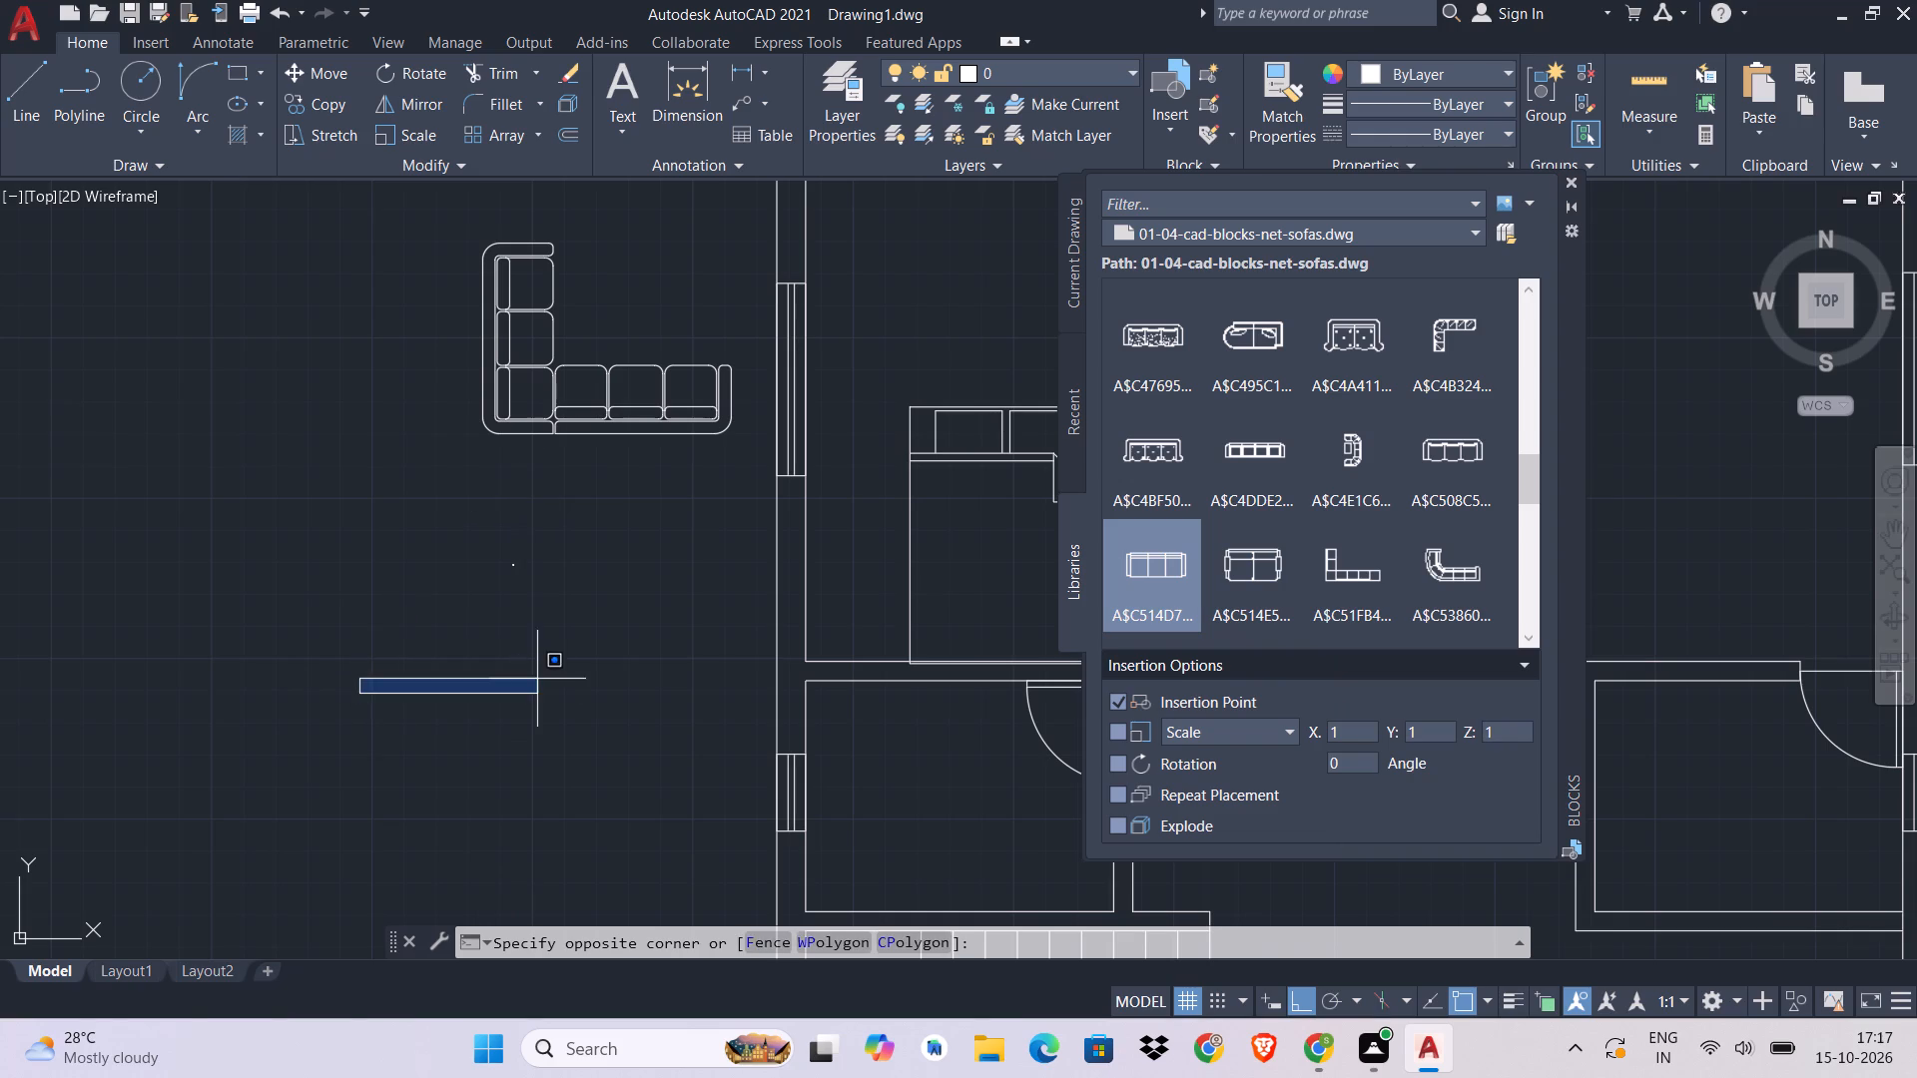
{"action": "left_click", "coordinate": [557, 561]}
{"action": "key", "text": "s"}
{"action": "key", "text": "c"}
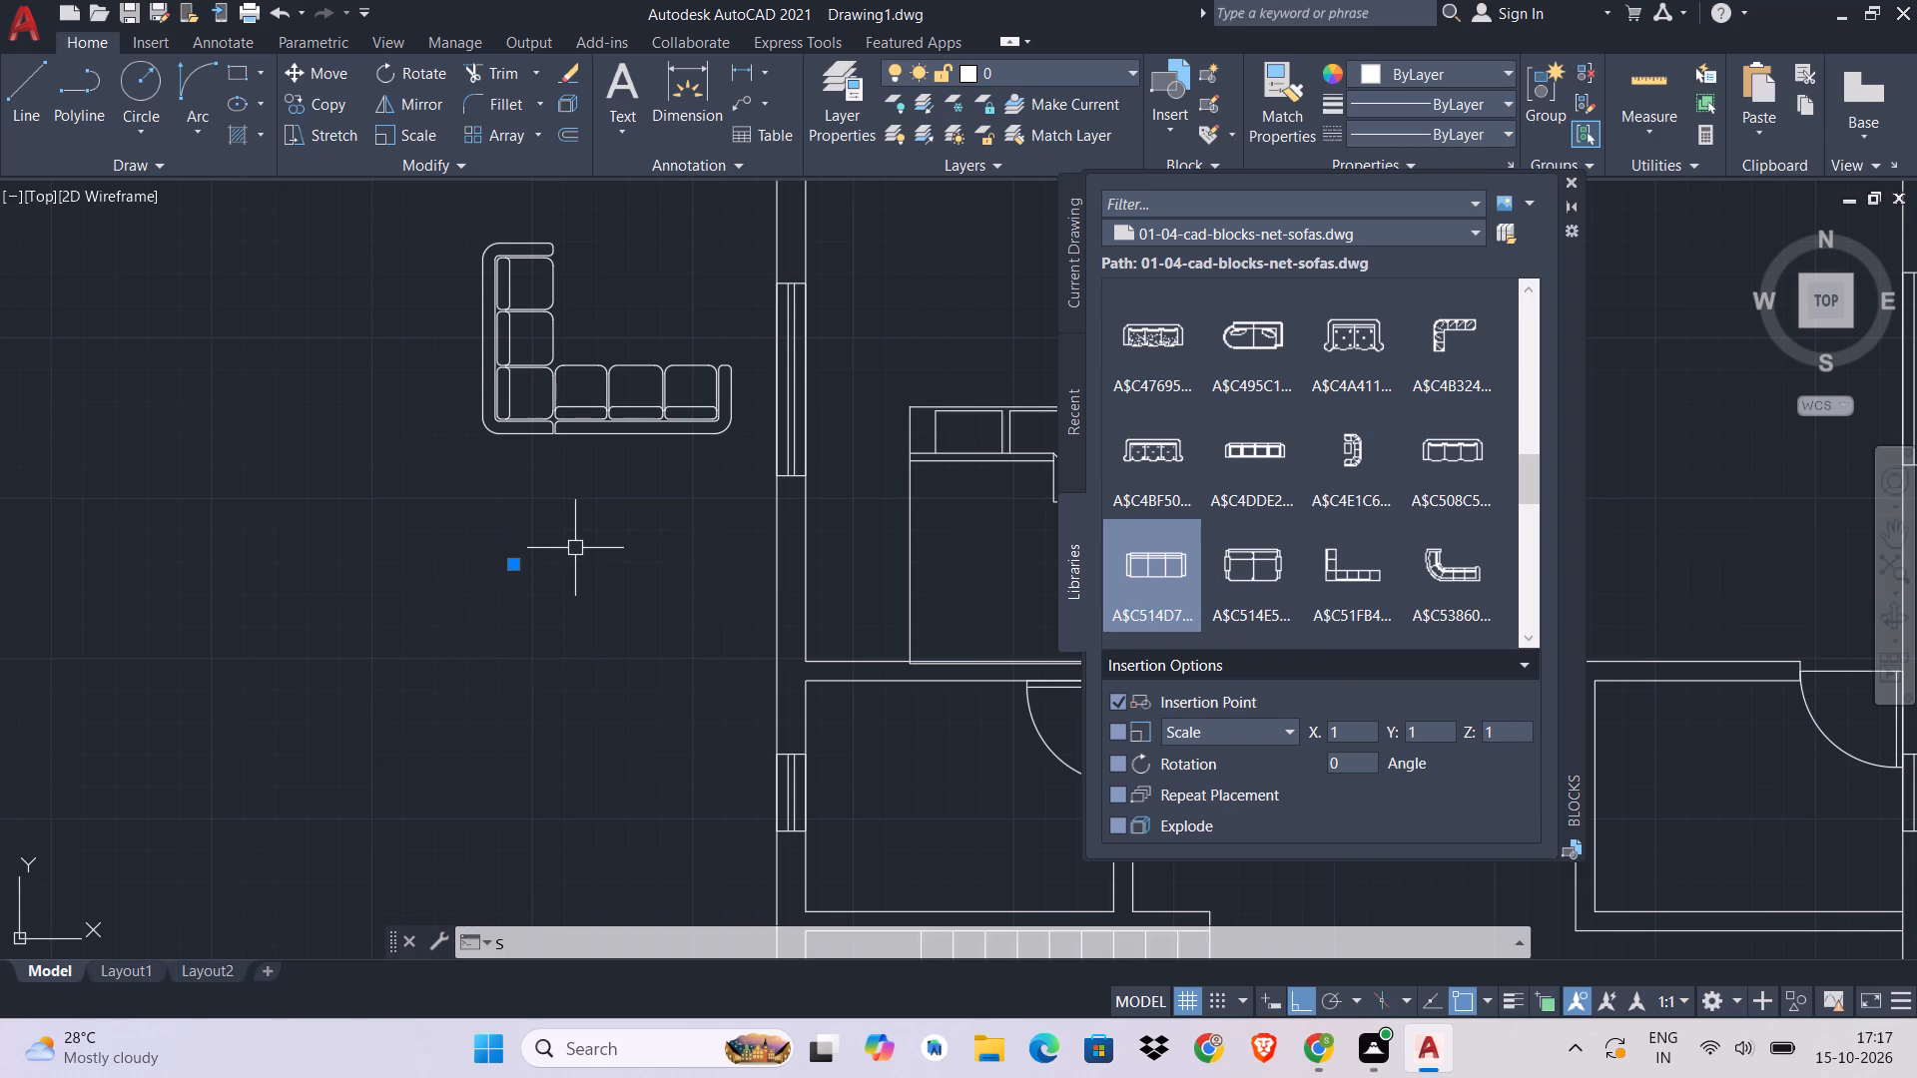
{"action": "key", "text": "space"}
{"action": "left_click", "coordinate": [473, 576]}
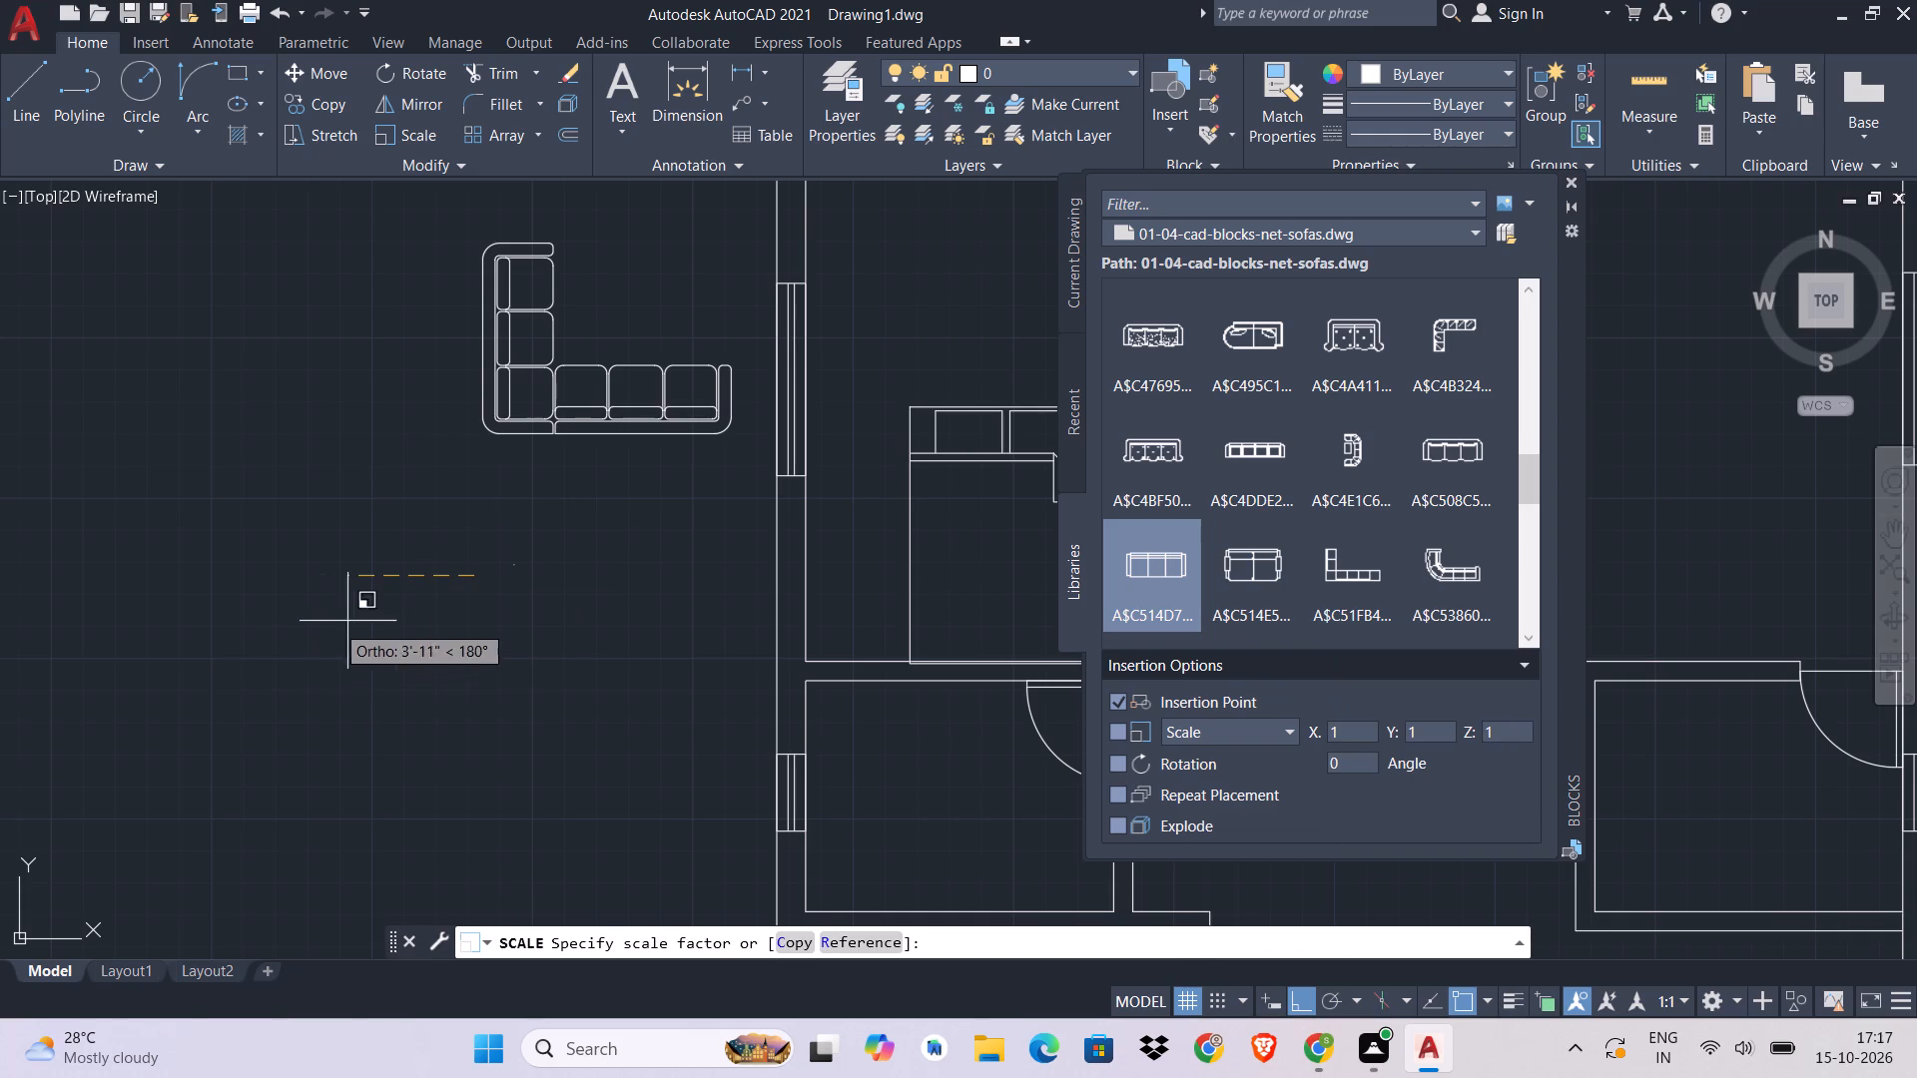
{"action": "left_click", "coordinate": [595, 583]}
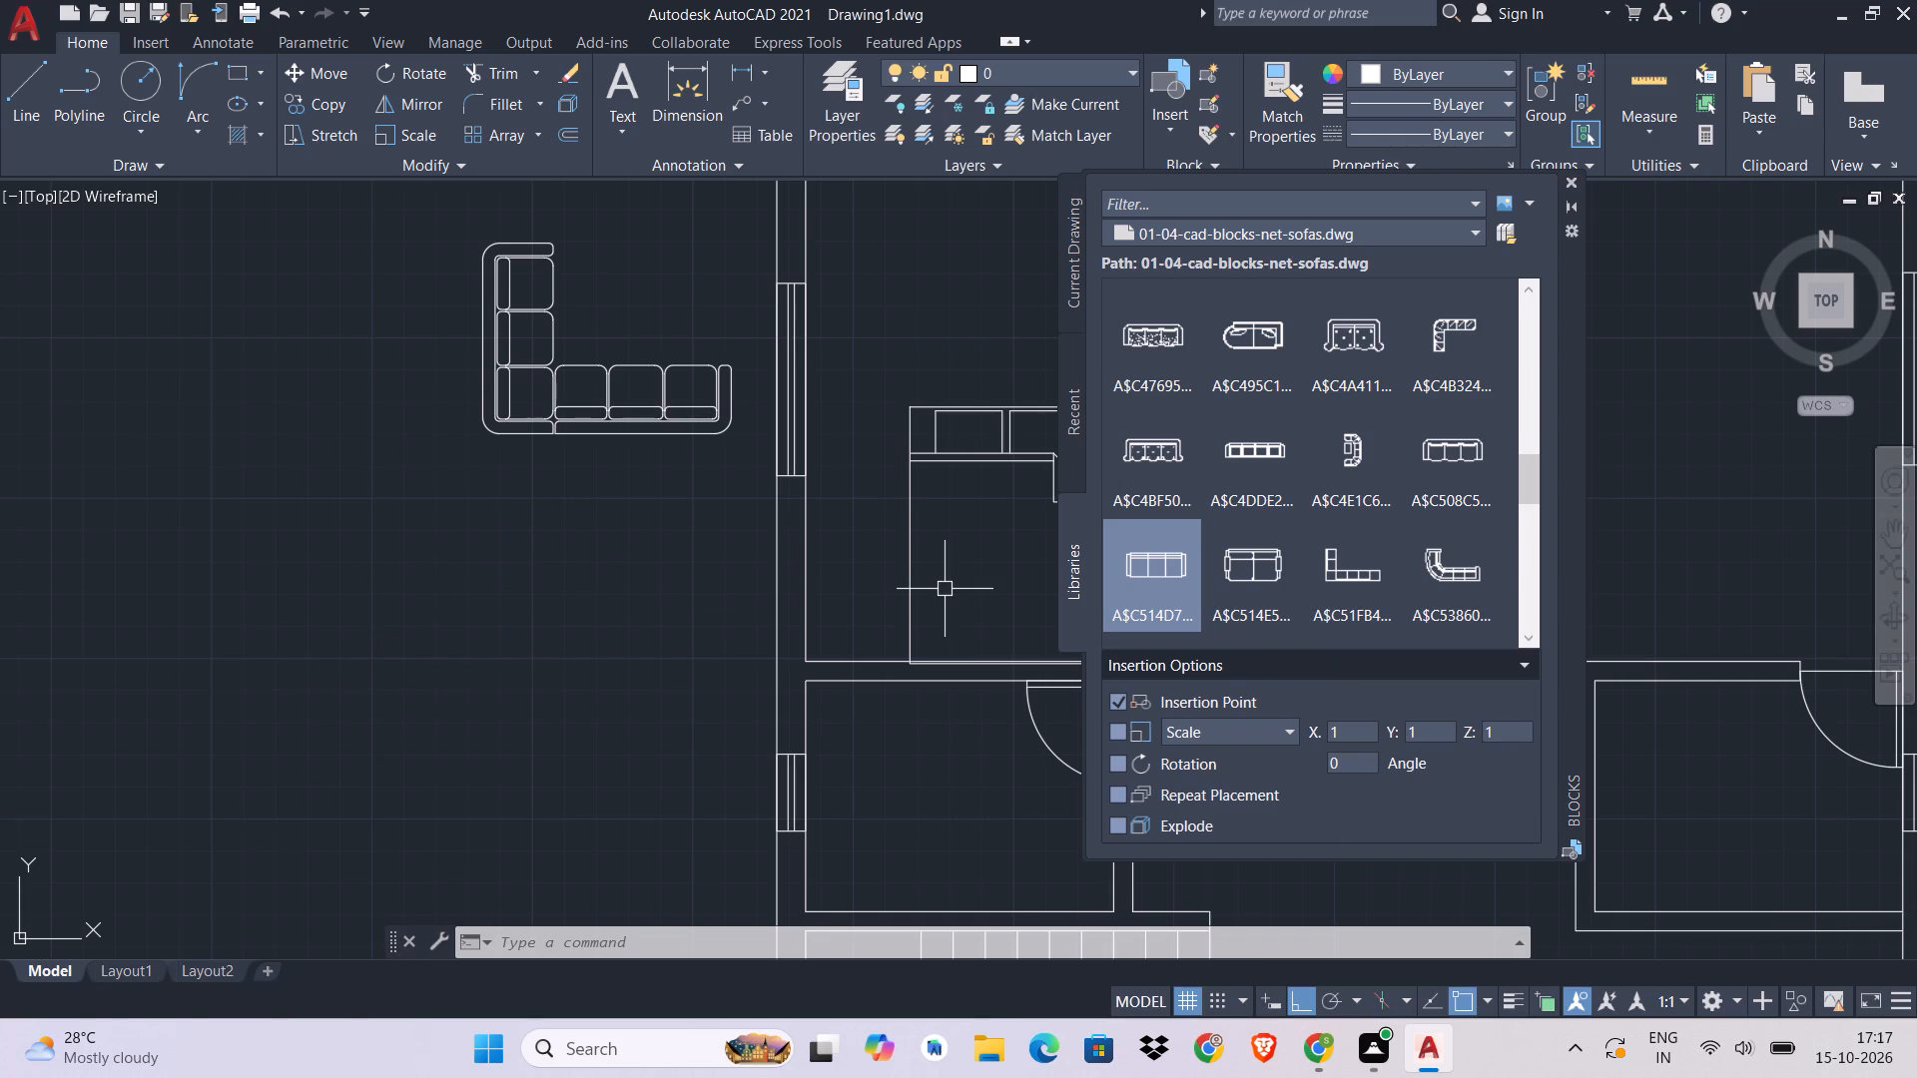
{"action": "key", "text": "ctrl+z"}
Scale up the second L-shaped sofa from its insertion point to a size similar to the first sofa, and close the block library.
{"action": "left_click", "coordinate": [535, 548]}
{"action": "left_click", "coordinate": [344, 677]}
{"action": "key", "text": "s"}
{"action": "type", "text": "C"}
{"action": "key", "text": "space"}
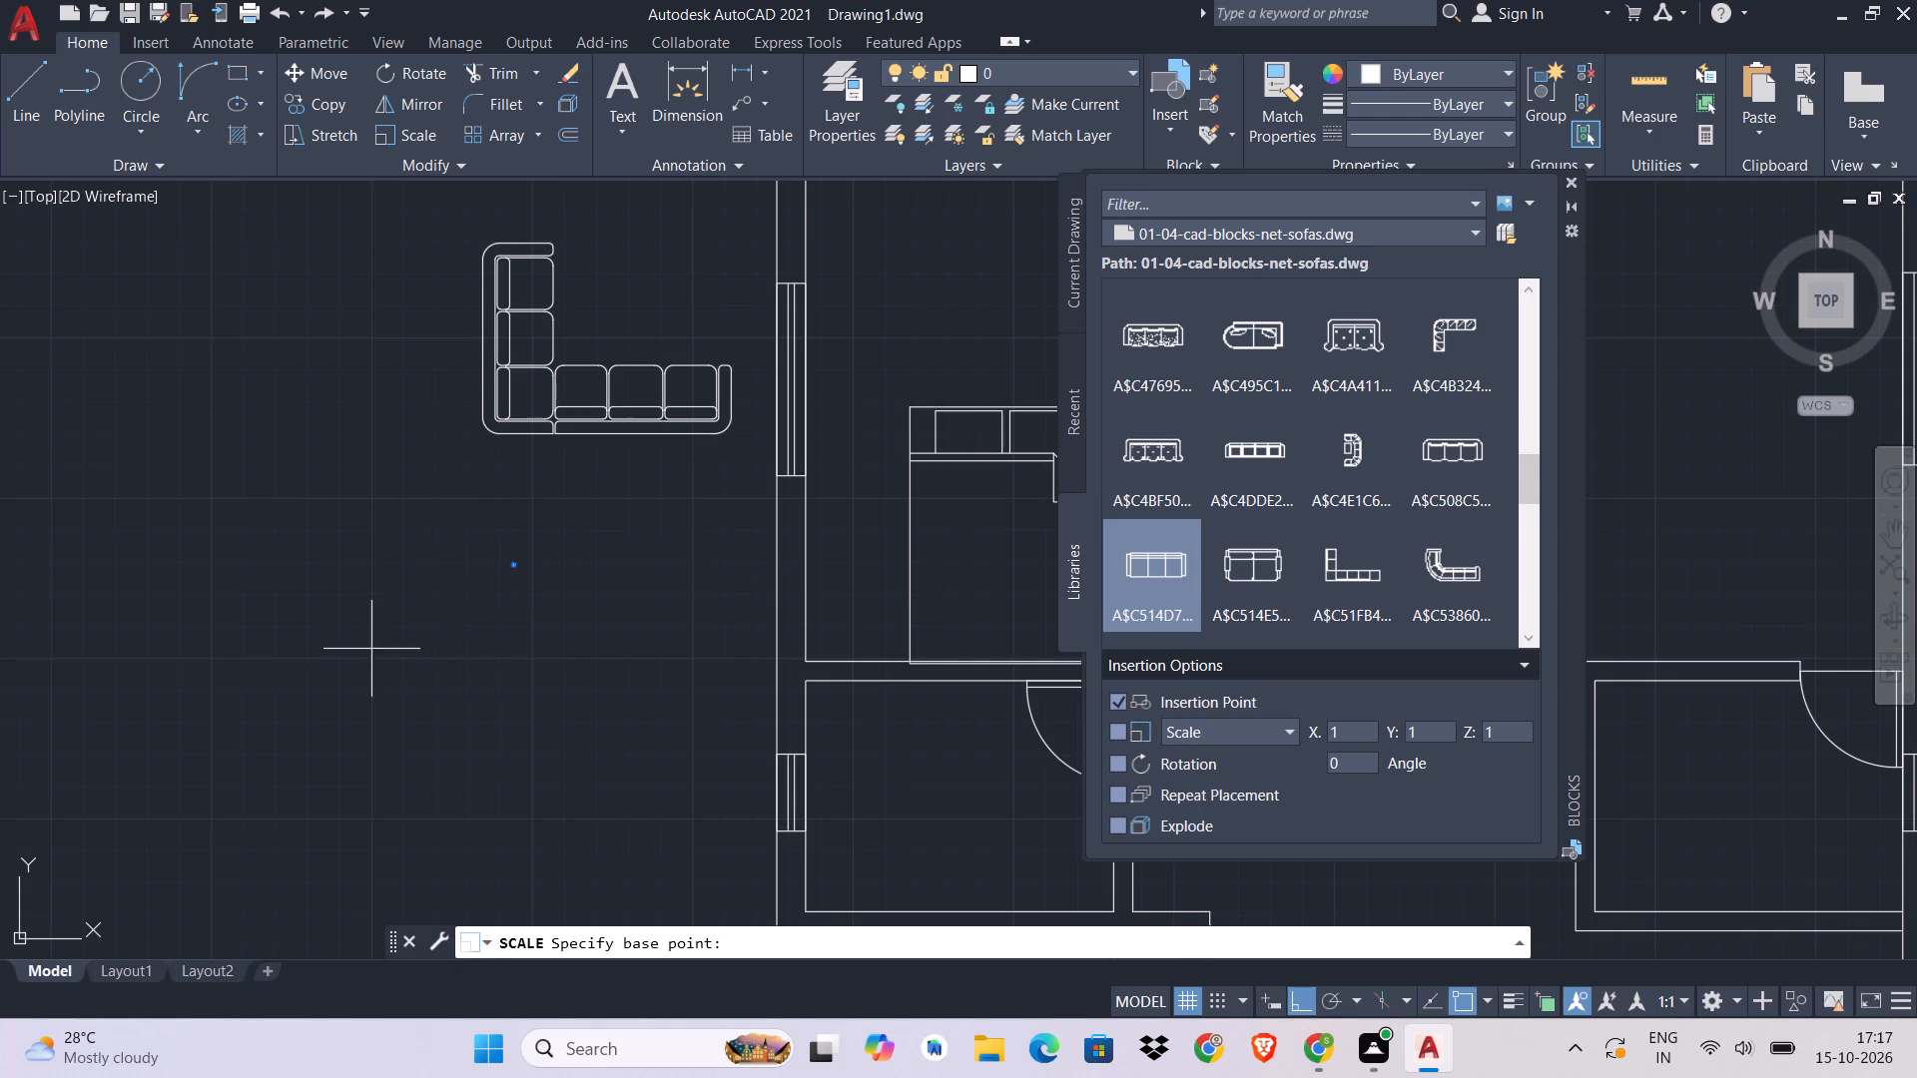
{"action": "left_click", "coordinate": [506, 562]}
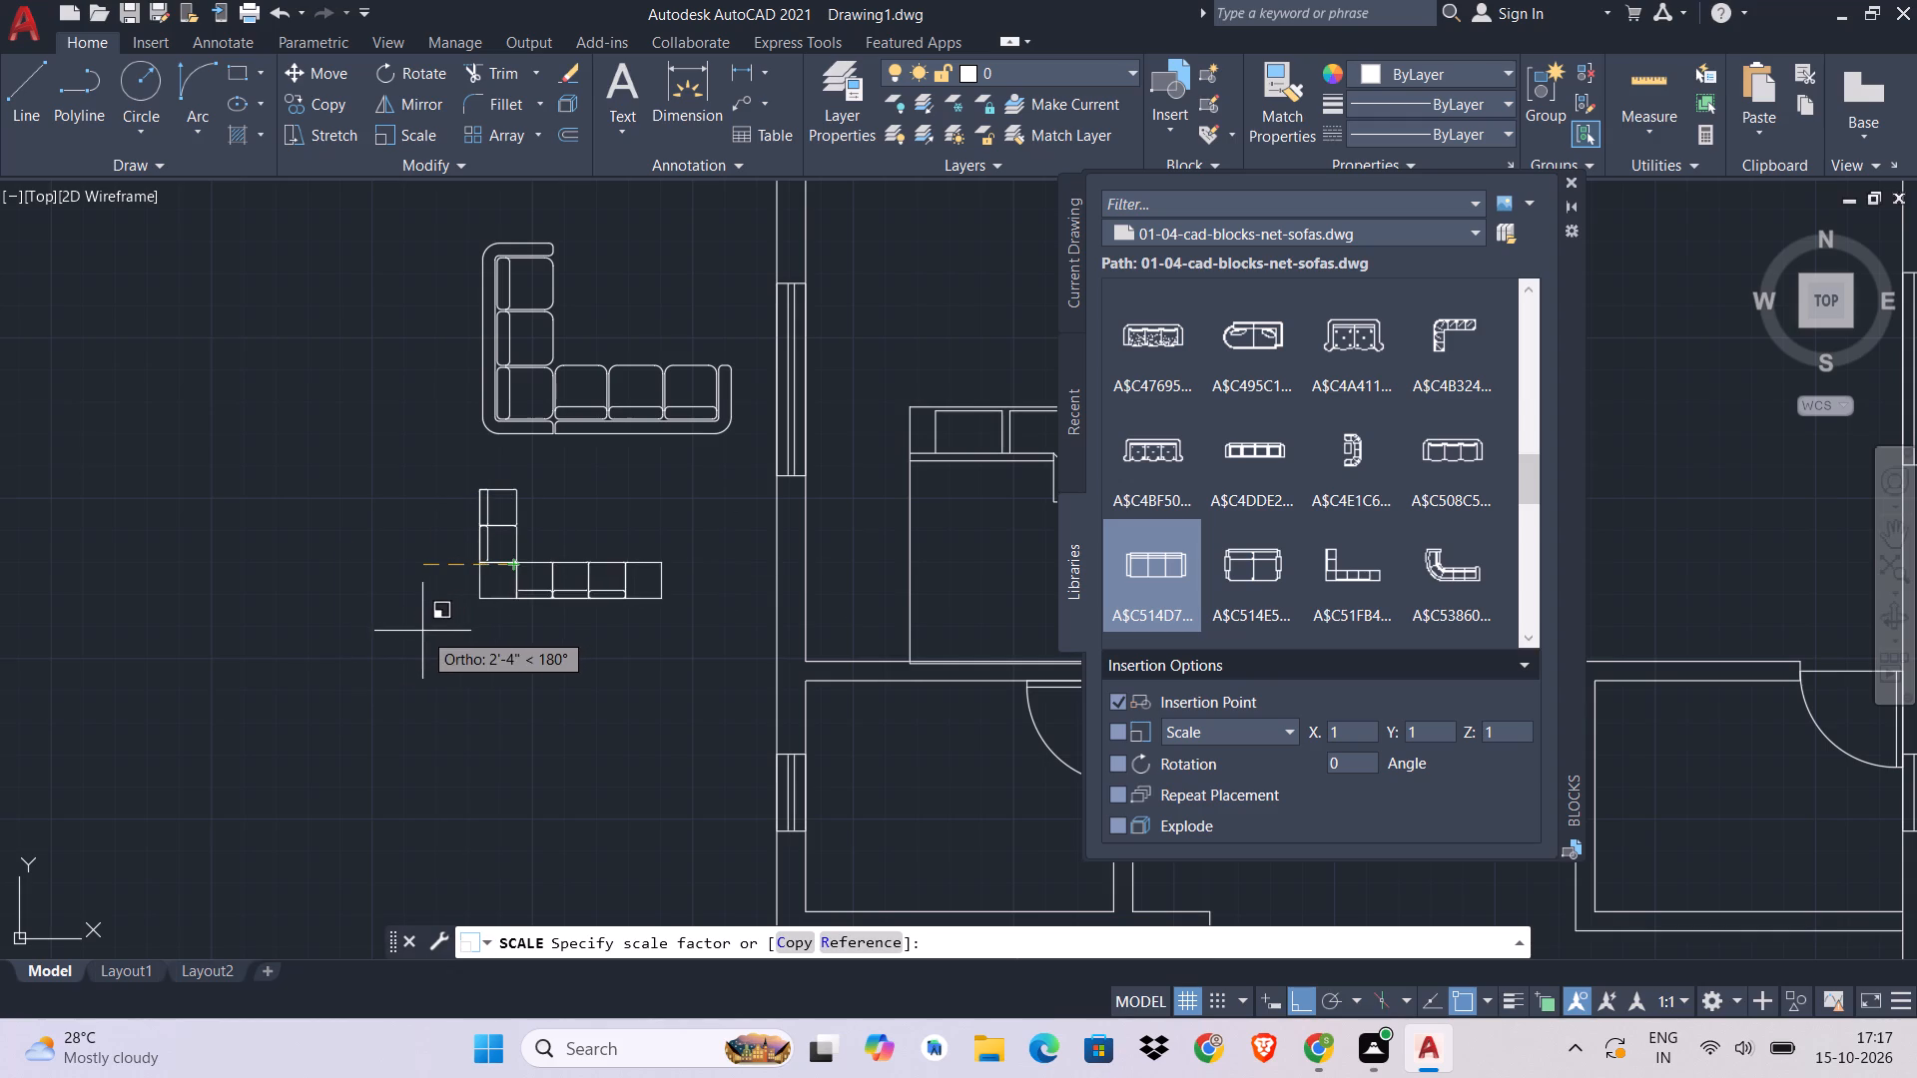
{"action": "left_click", "coordinate": [390, 647]}
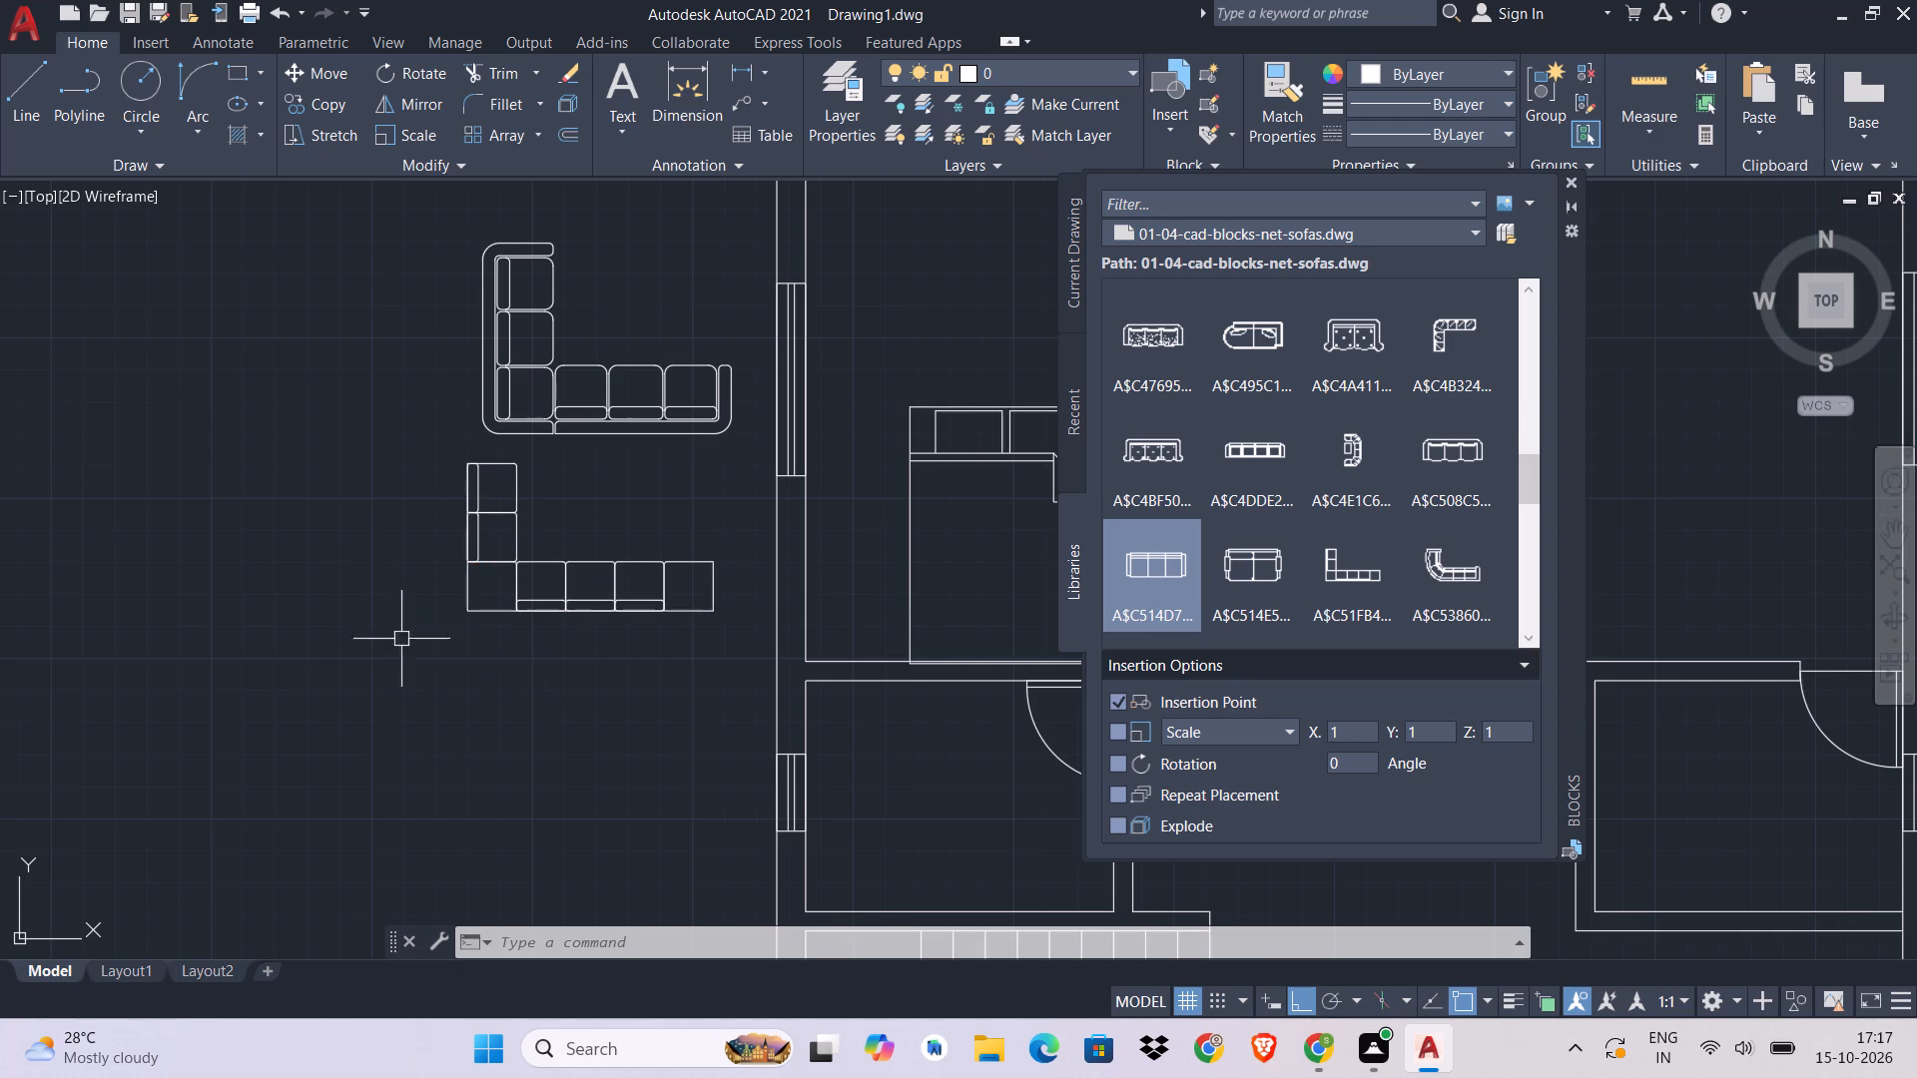
{"action": "left_click", "coordinate": [1574, 182]}
Mirror the bed in the upper-left bedroom about a horizontal line along its head edge, keeping the original.
{"action": "scroll", "coordinate": [1047, 658], "scroll_direction": "down", "scroll_amount": 1}
{"action": "middle_click_drag", "start_coordinate": [1047, 658], "coordinate": [1055, 650]}
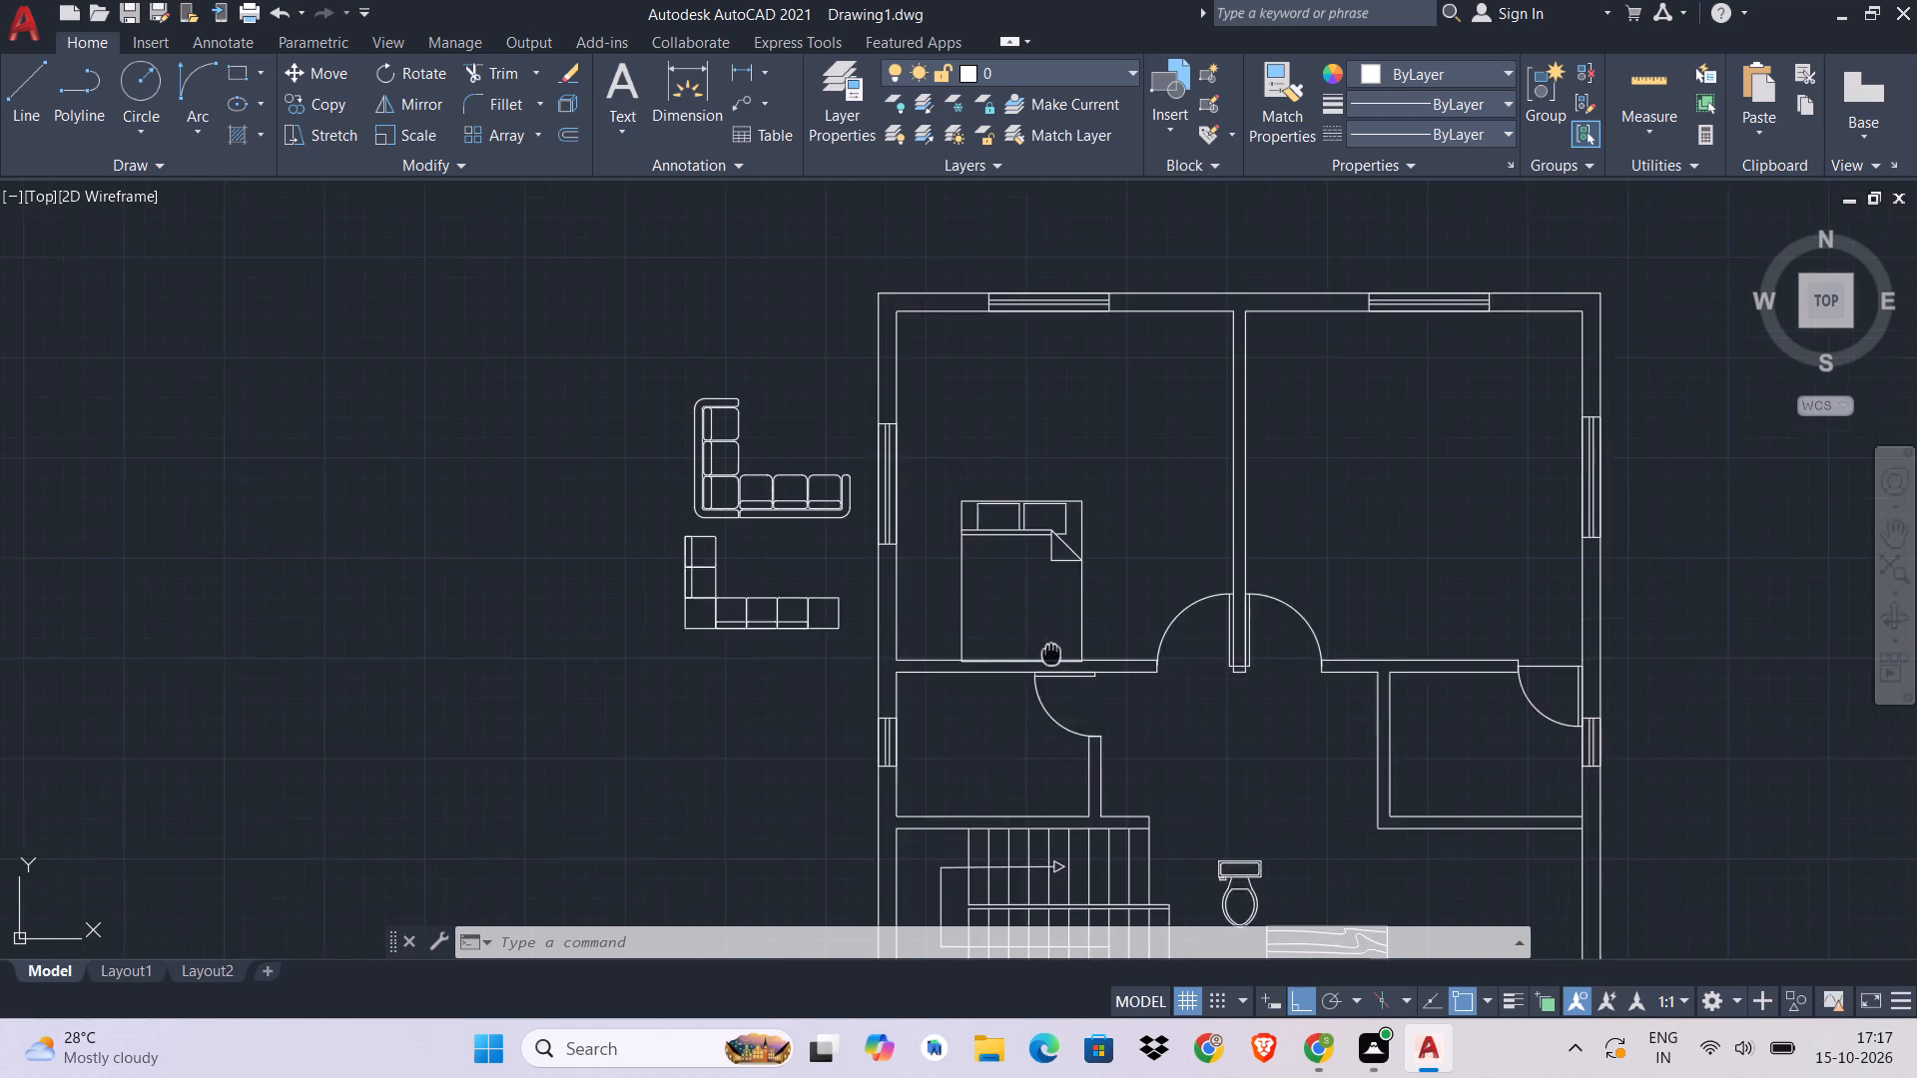
{"action": "middle_click_drag", "start_coordinate": [1055, 650], "coordinate": [1140, 527]}
{"action": "left_click", "coordinate": [1248, 325]}
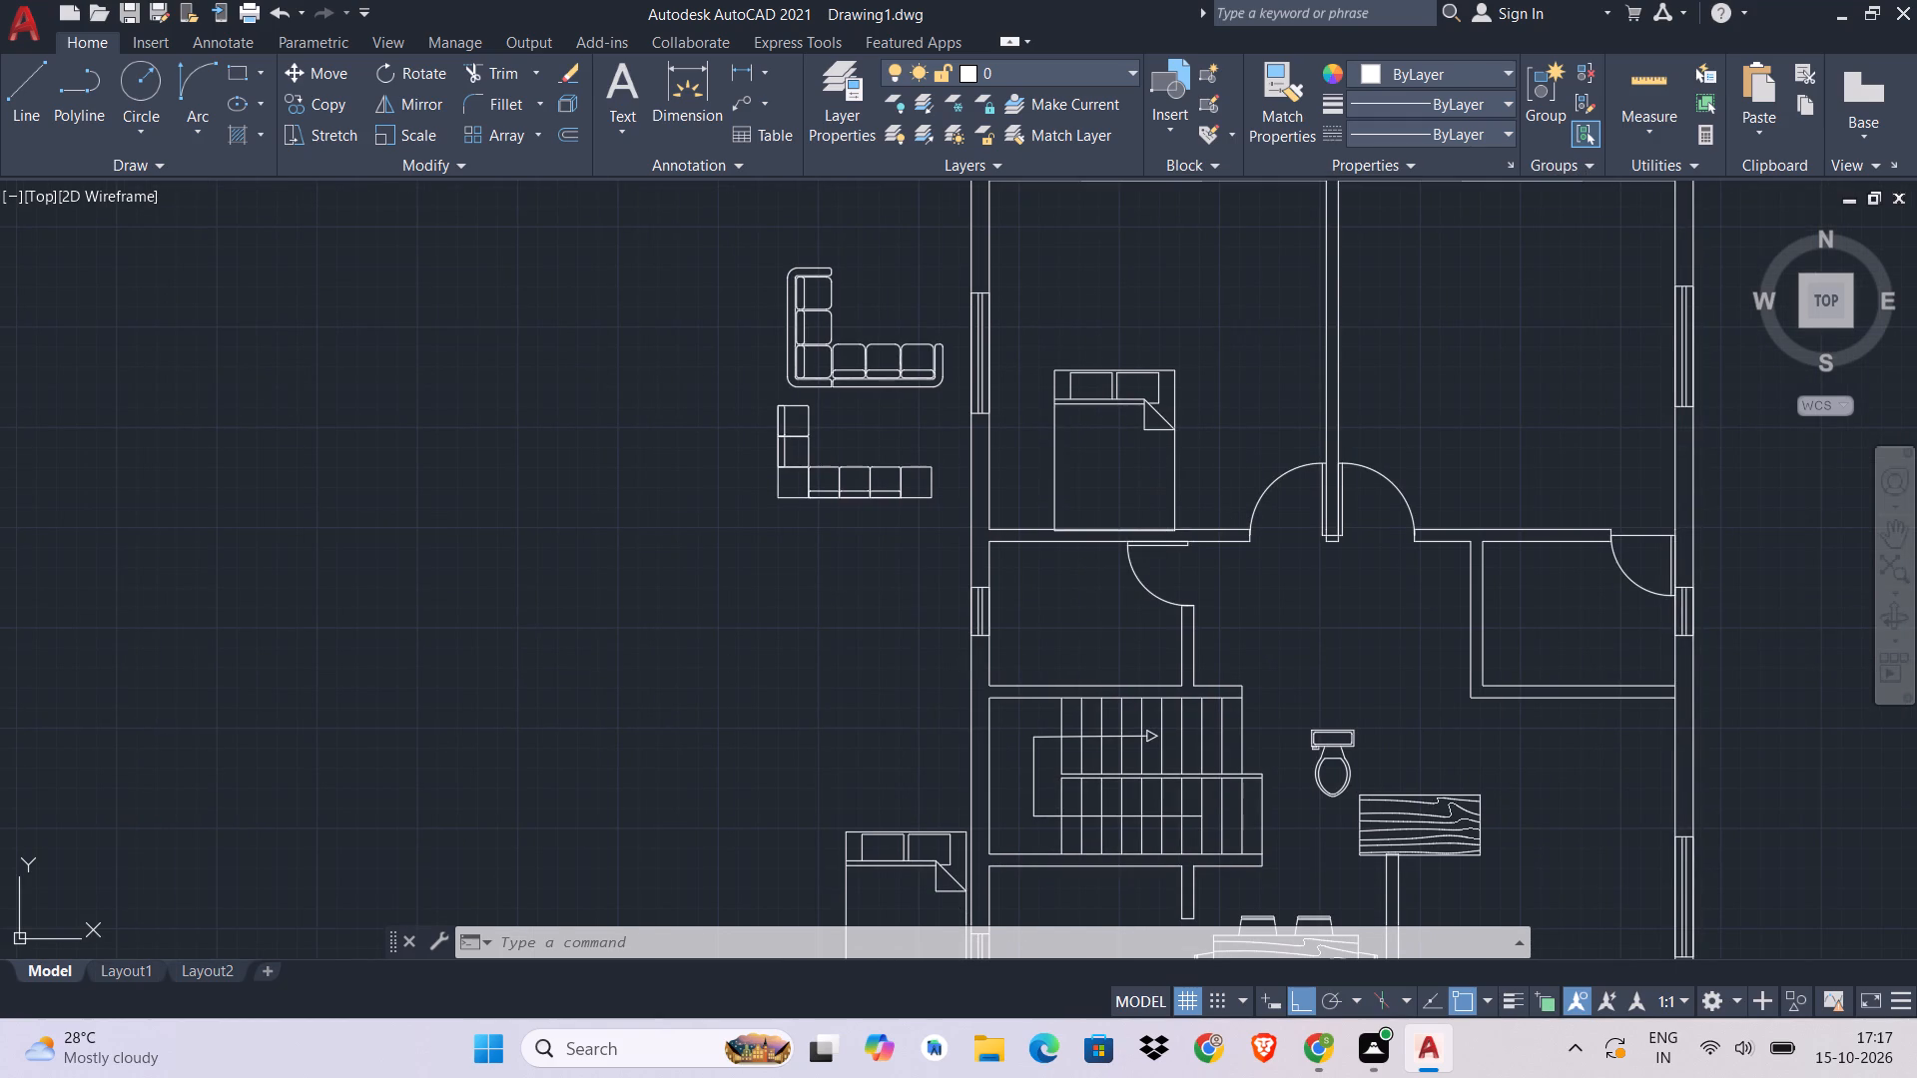
{"action": "left_click", "coordinate": [1020, 442]}
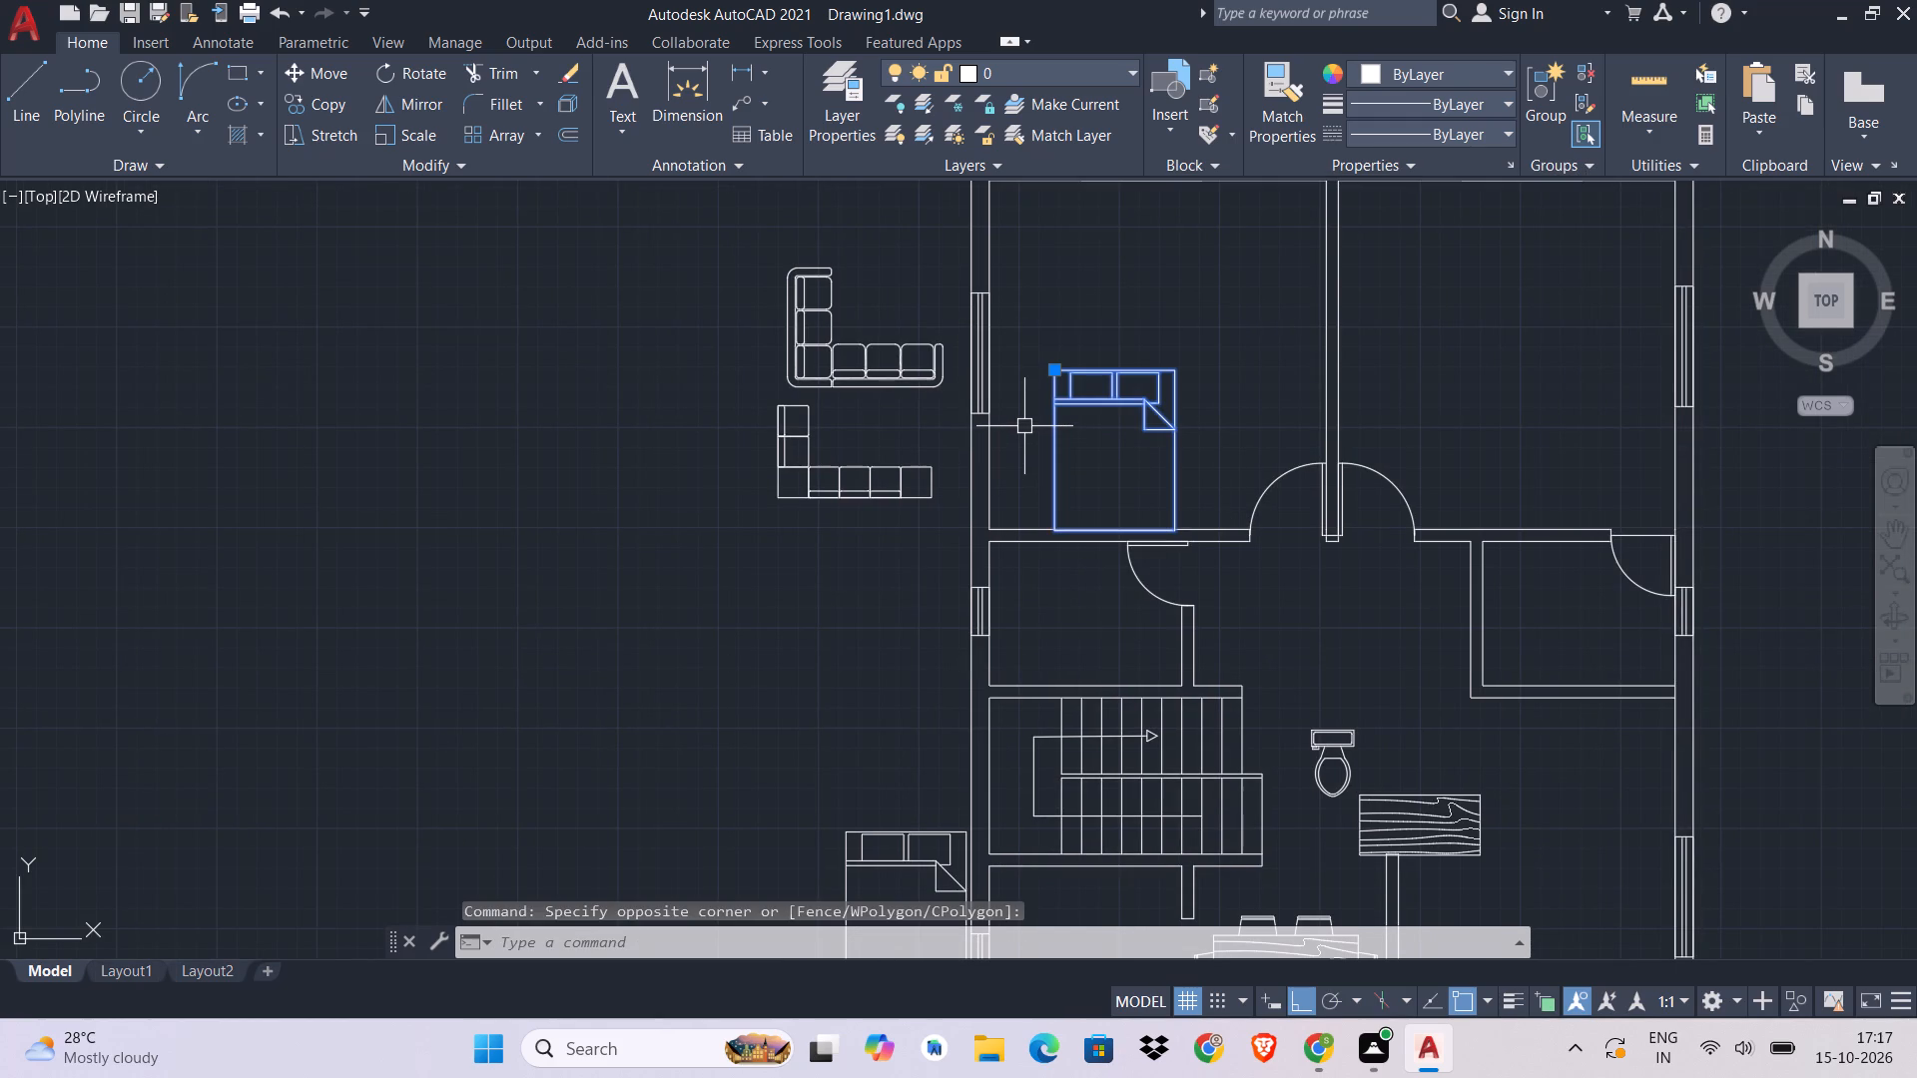
{"action": "key", "text": "m"}
{"action": "key", "text": "i"}
{"action": "key", "text": "space"}
{"action": "left_click", "coordinate": [1174, 366]}
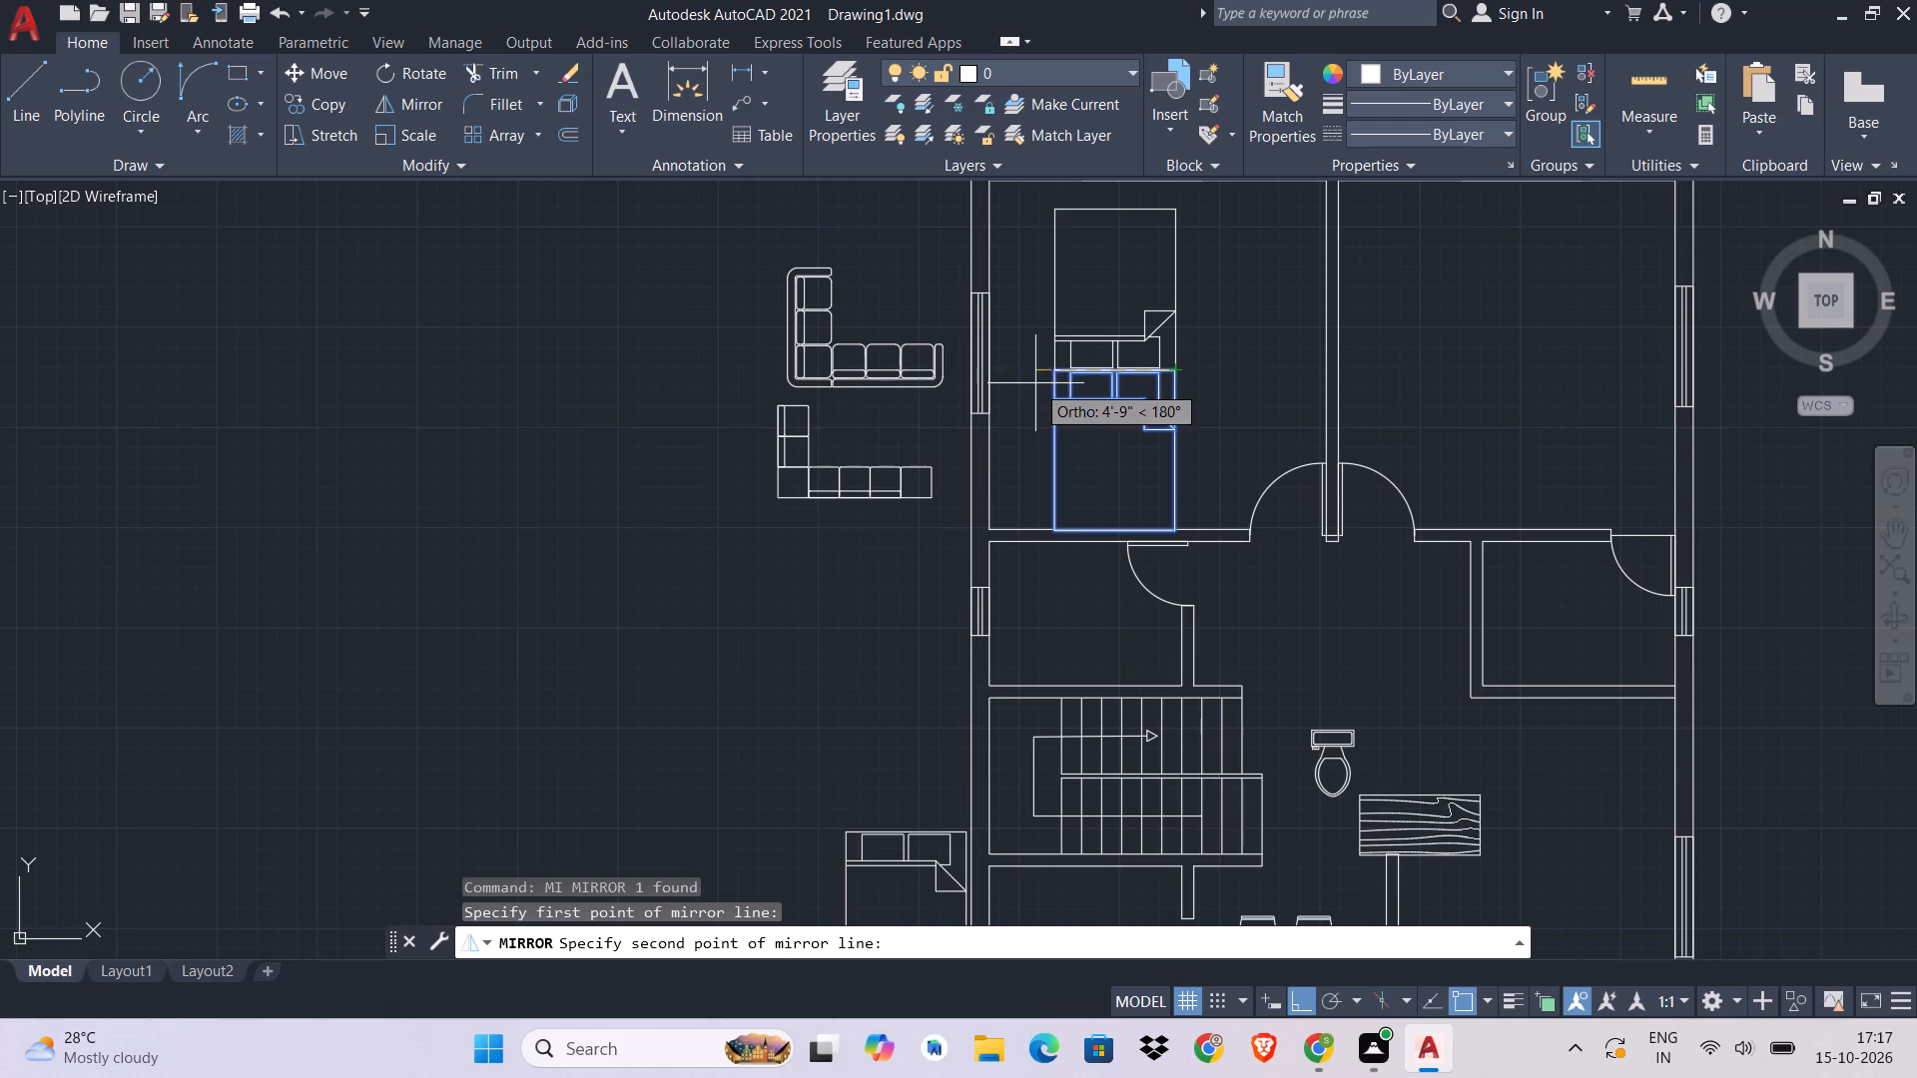
{"action": "left_click", "coordinate": [1035, 383]}
{"action": "key", "text": "Return"}
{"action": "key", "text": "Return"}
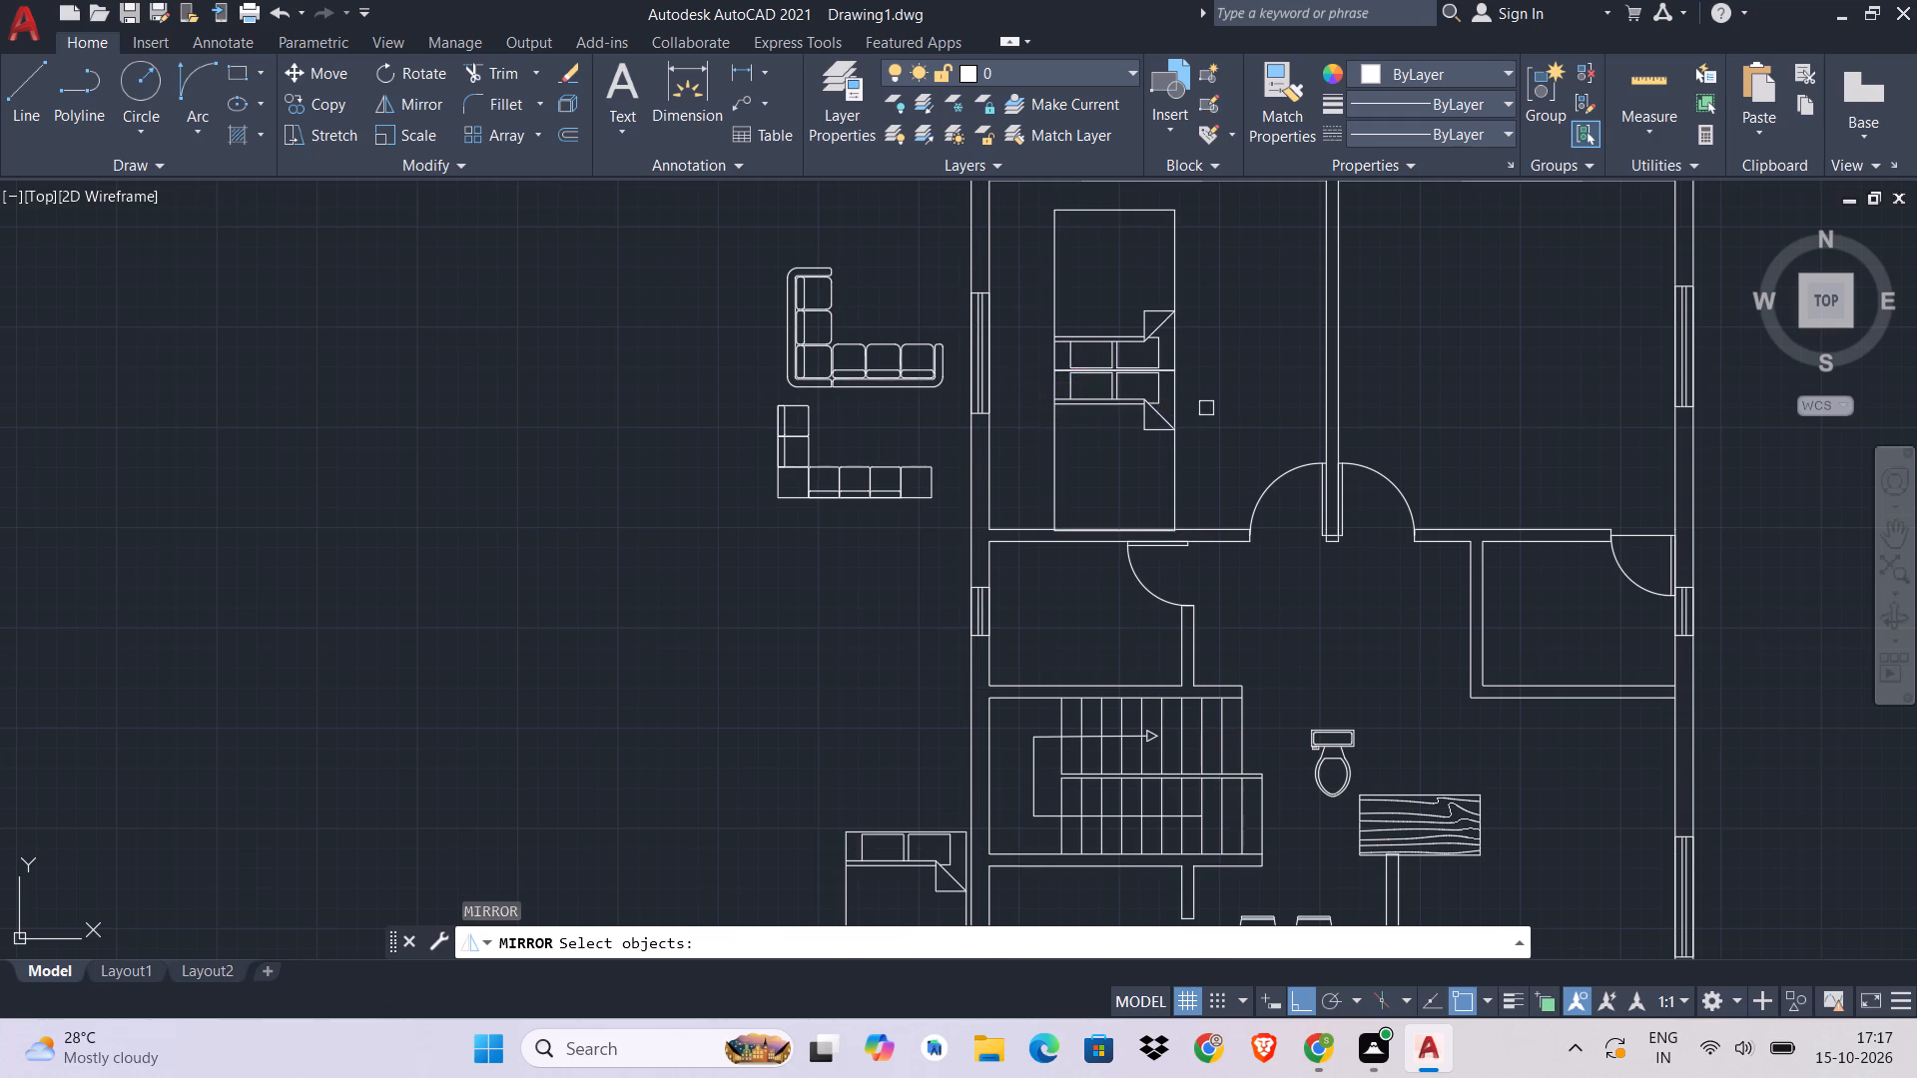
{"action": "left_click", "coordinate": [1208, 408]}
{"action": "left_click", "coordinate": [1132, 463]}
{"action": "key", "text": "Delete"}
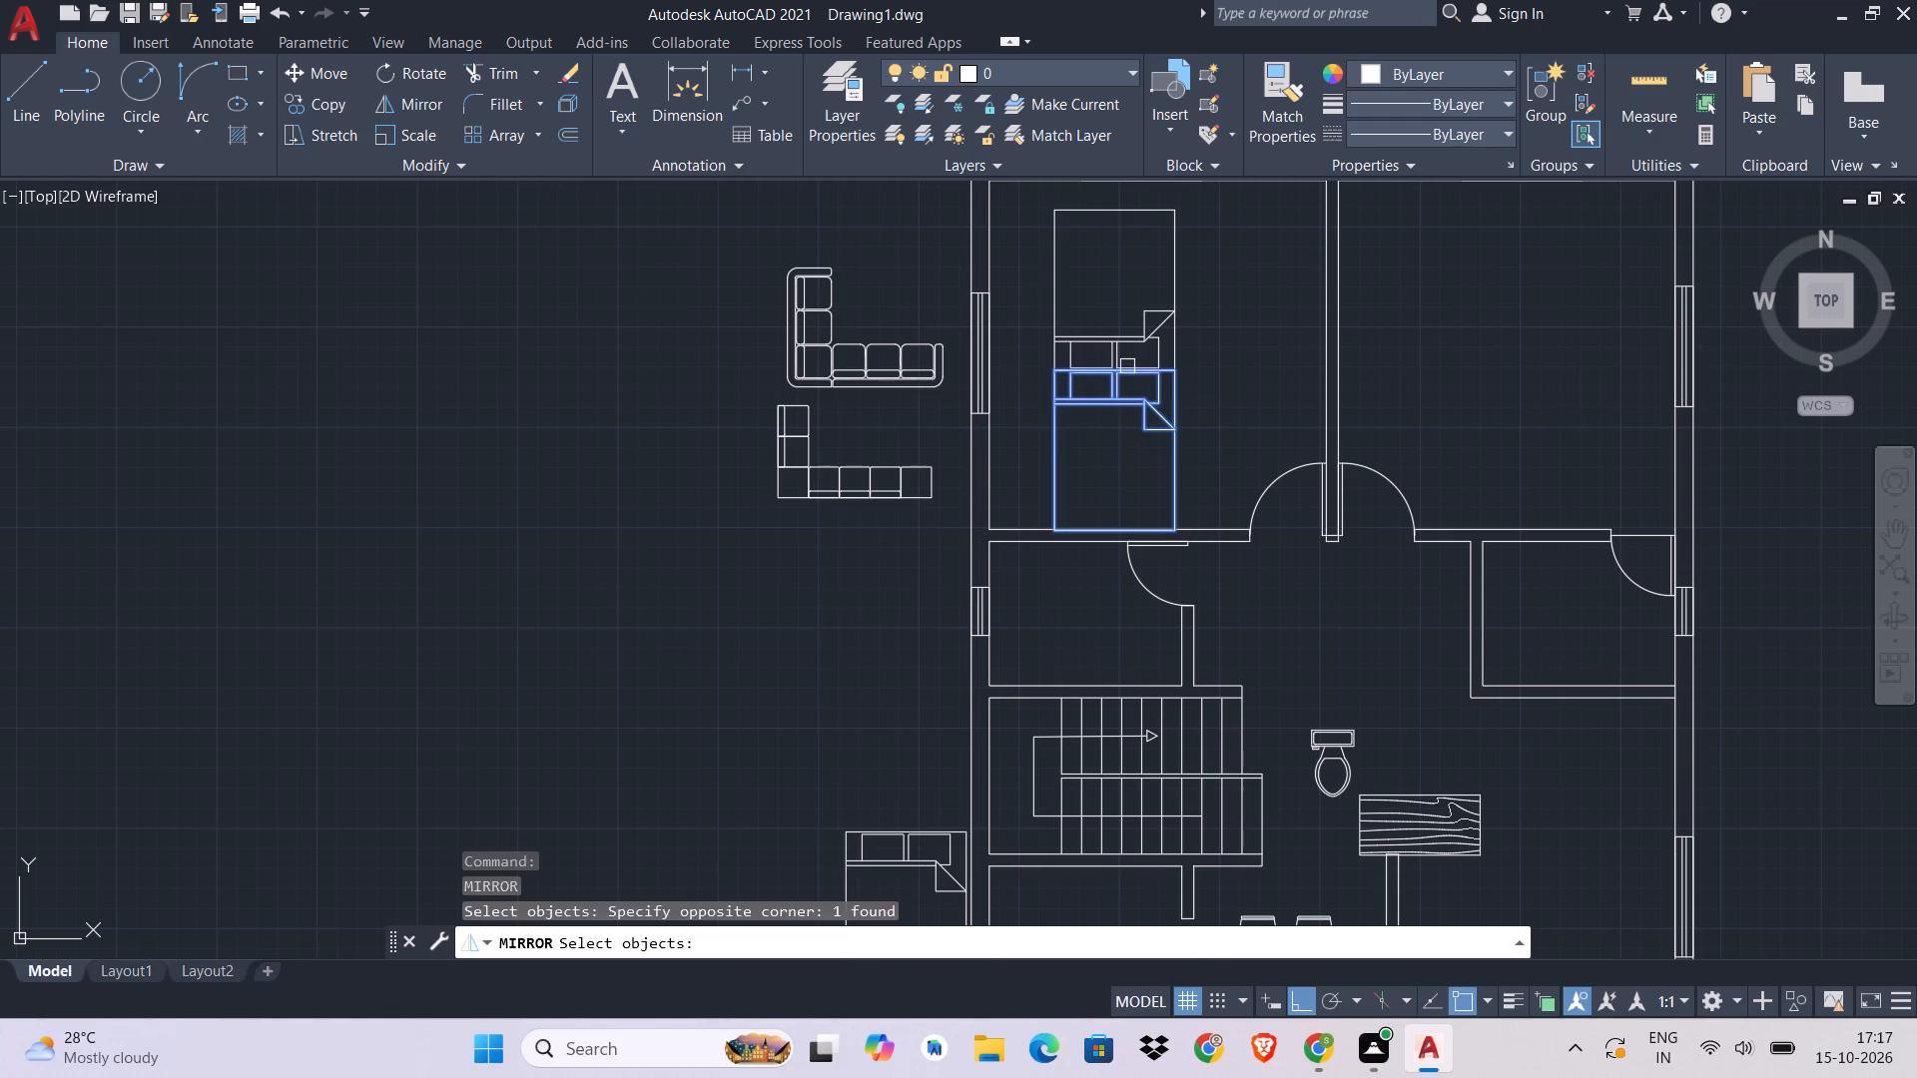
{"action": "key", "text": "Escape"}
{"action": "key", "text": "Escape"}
Delete the original bed in the upper-left bedroom, leaving only its mirrored copy.
{"action": "left_click", "coordinate": [1184, 425]}
{"action": "left_click", "coordinate": [1088, 473]}
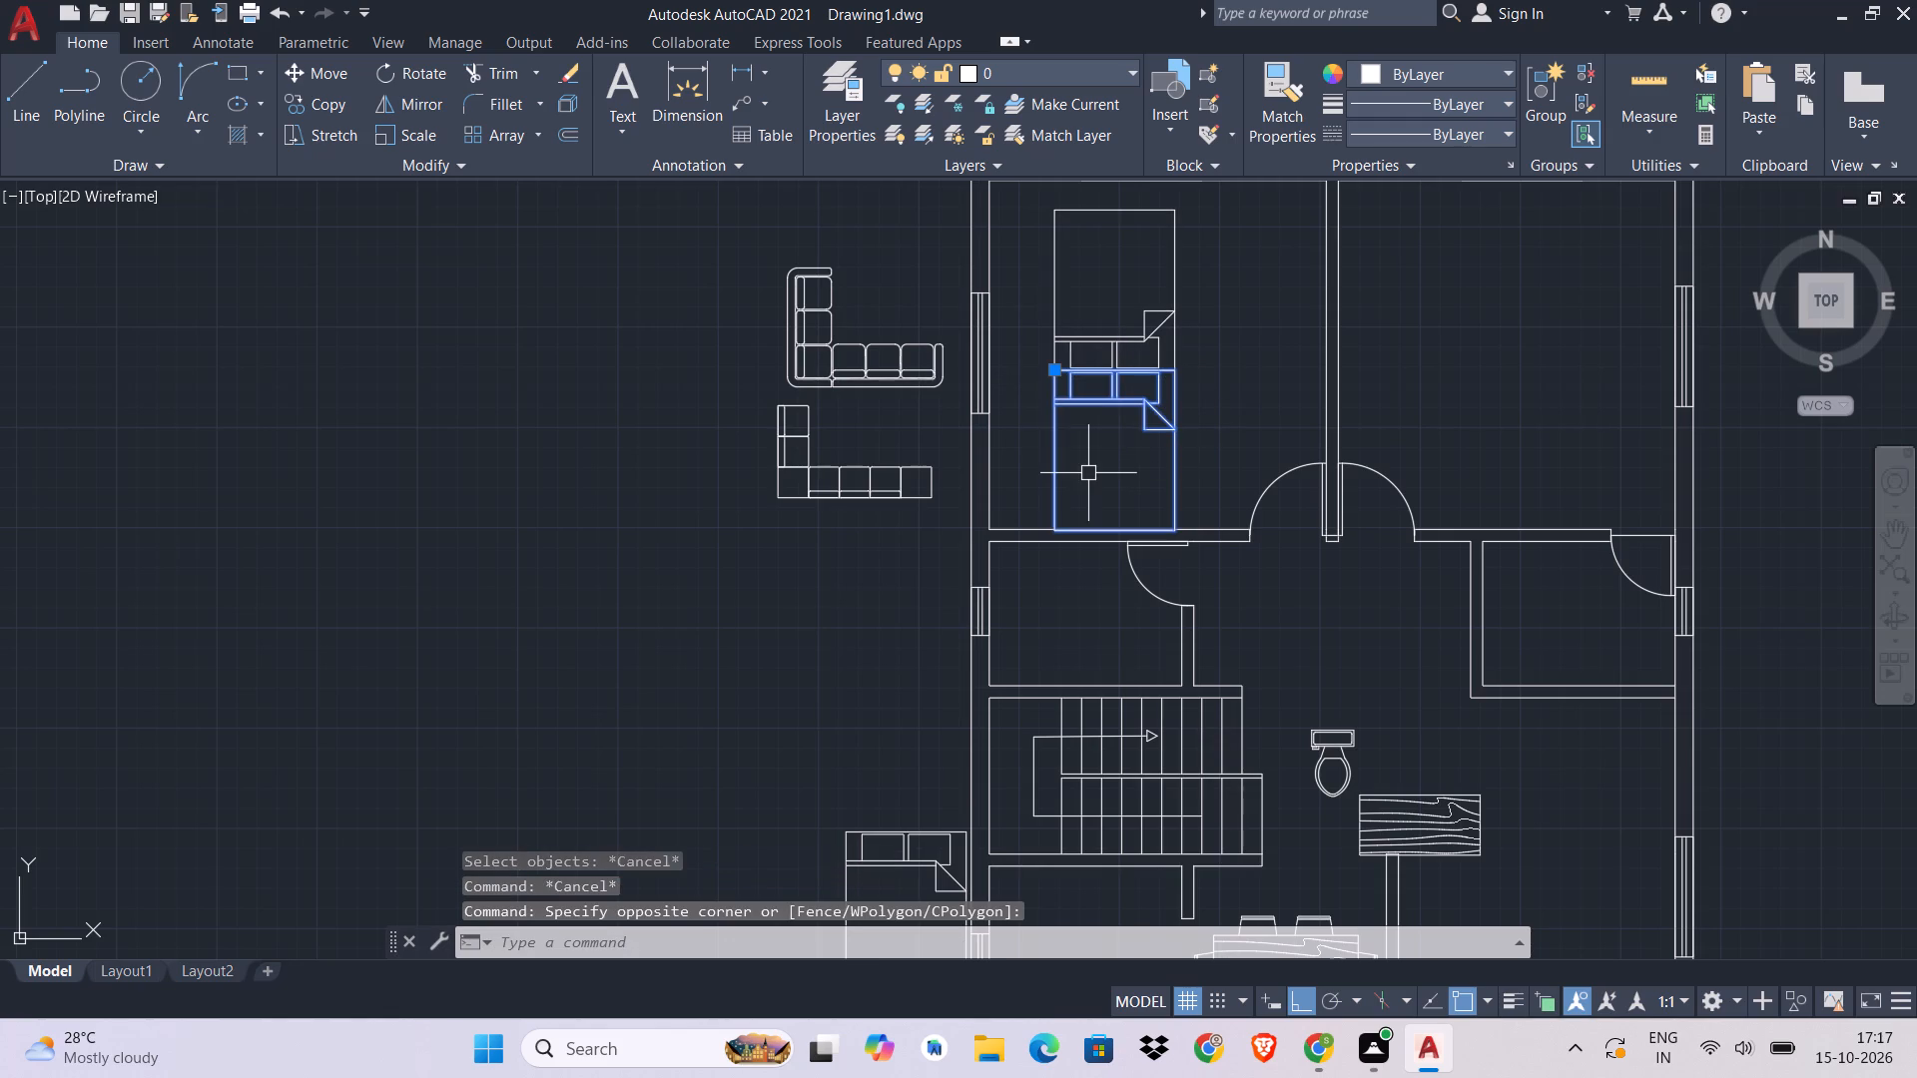
{"action": "key", "text": "Delete"}
Move the mirrored bed straight down so its head end reaches the bedroom's lower wall.
{"action": "left_click", "coordinate": [1128, 333]}
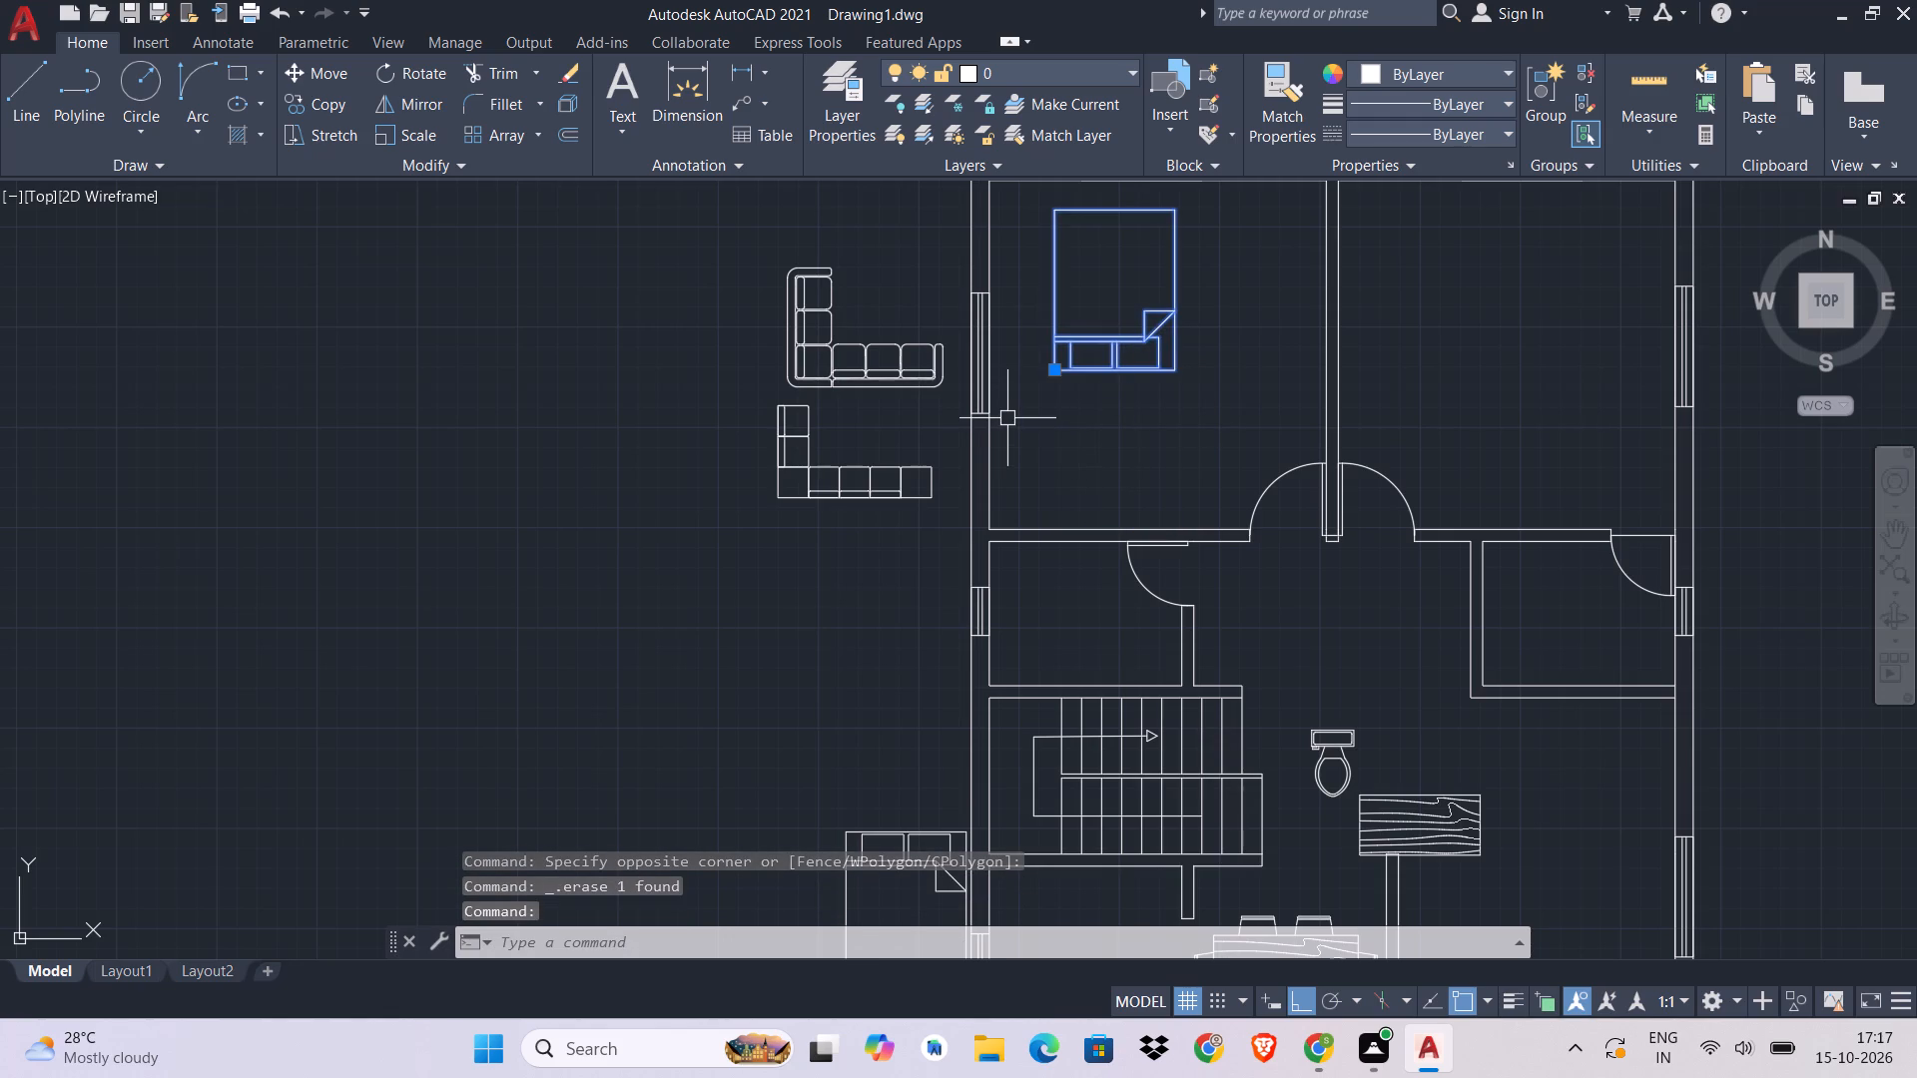
{"action": "key", "text": "m"}
{"action": "key", "text": "space"}
{"action": "left_click", "coordinate": [1115, 367]}
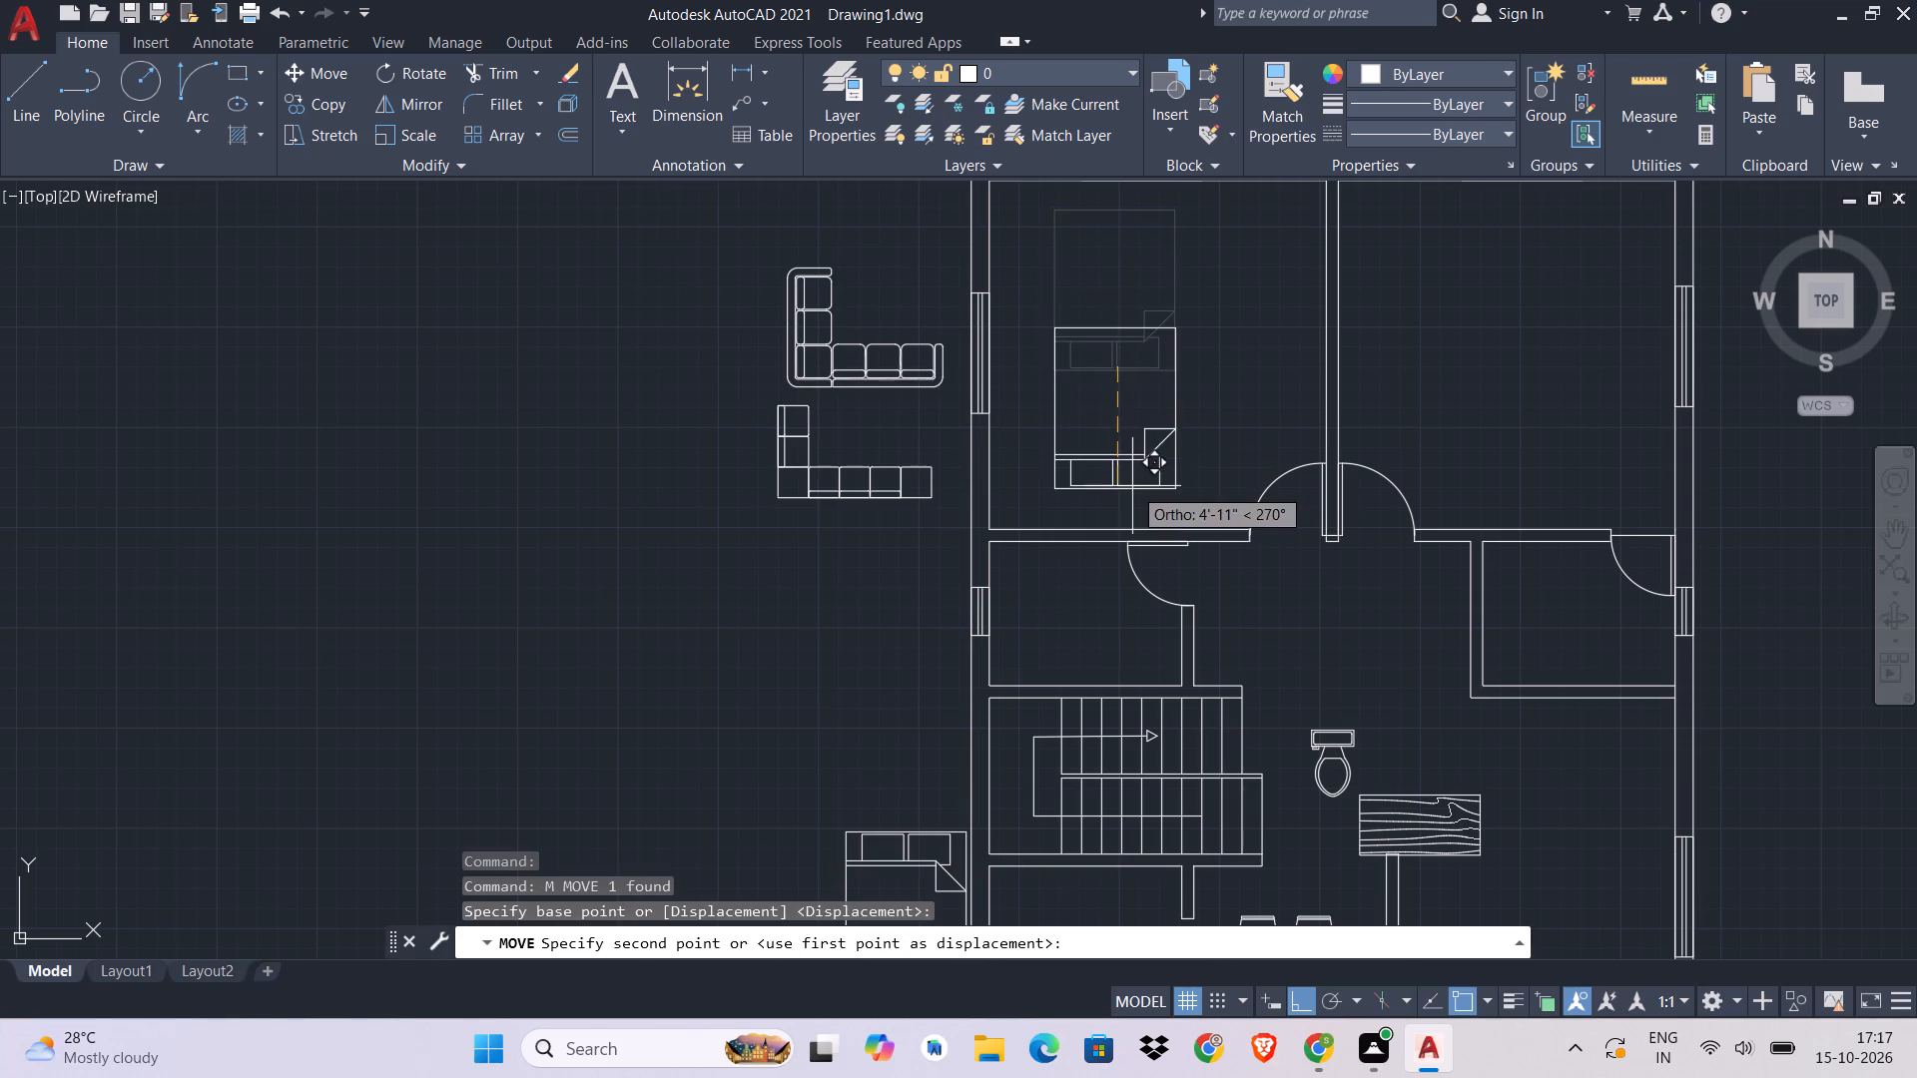
{"action": "scroll", "coordinate": [1120, 524], "scroll_direction": "up", "scroll_amount": 2}
{"action": "scroll", "coordinate": [1120, 524], "scroll_direction": "down", "scroll_amount": 1}
{"action": "scroll", "coordinate": [1120, 524], "scroll_direction": "up", "scroll_amount": 2}
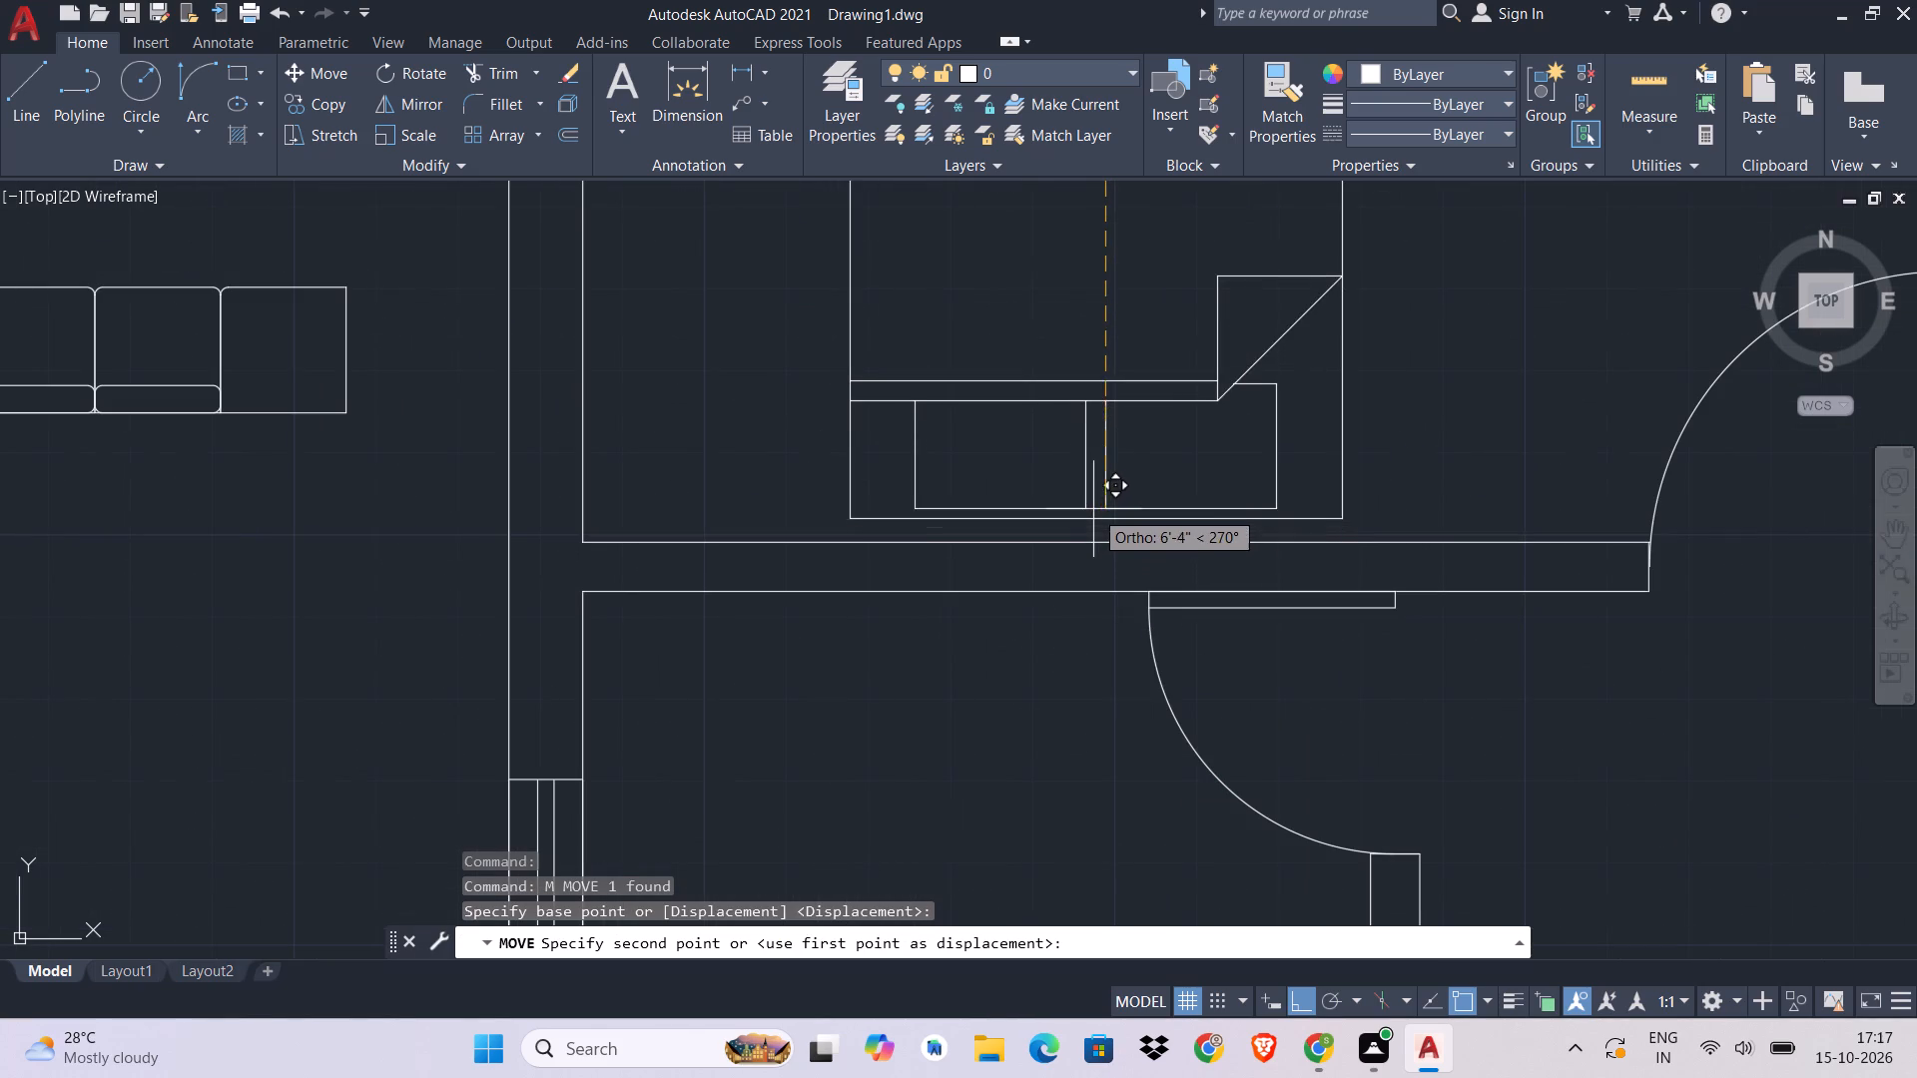
{"action": "left_click", "coordinate": [1100, 532]}
Adjust the bed vertically in two small moves from its lower-left corner so its head edge sits on the wall's inner line.
{"action": "scroll", "coordinate": [1039, 533], "scroll_direction": "up", "scroll_amount": 2}
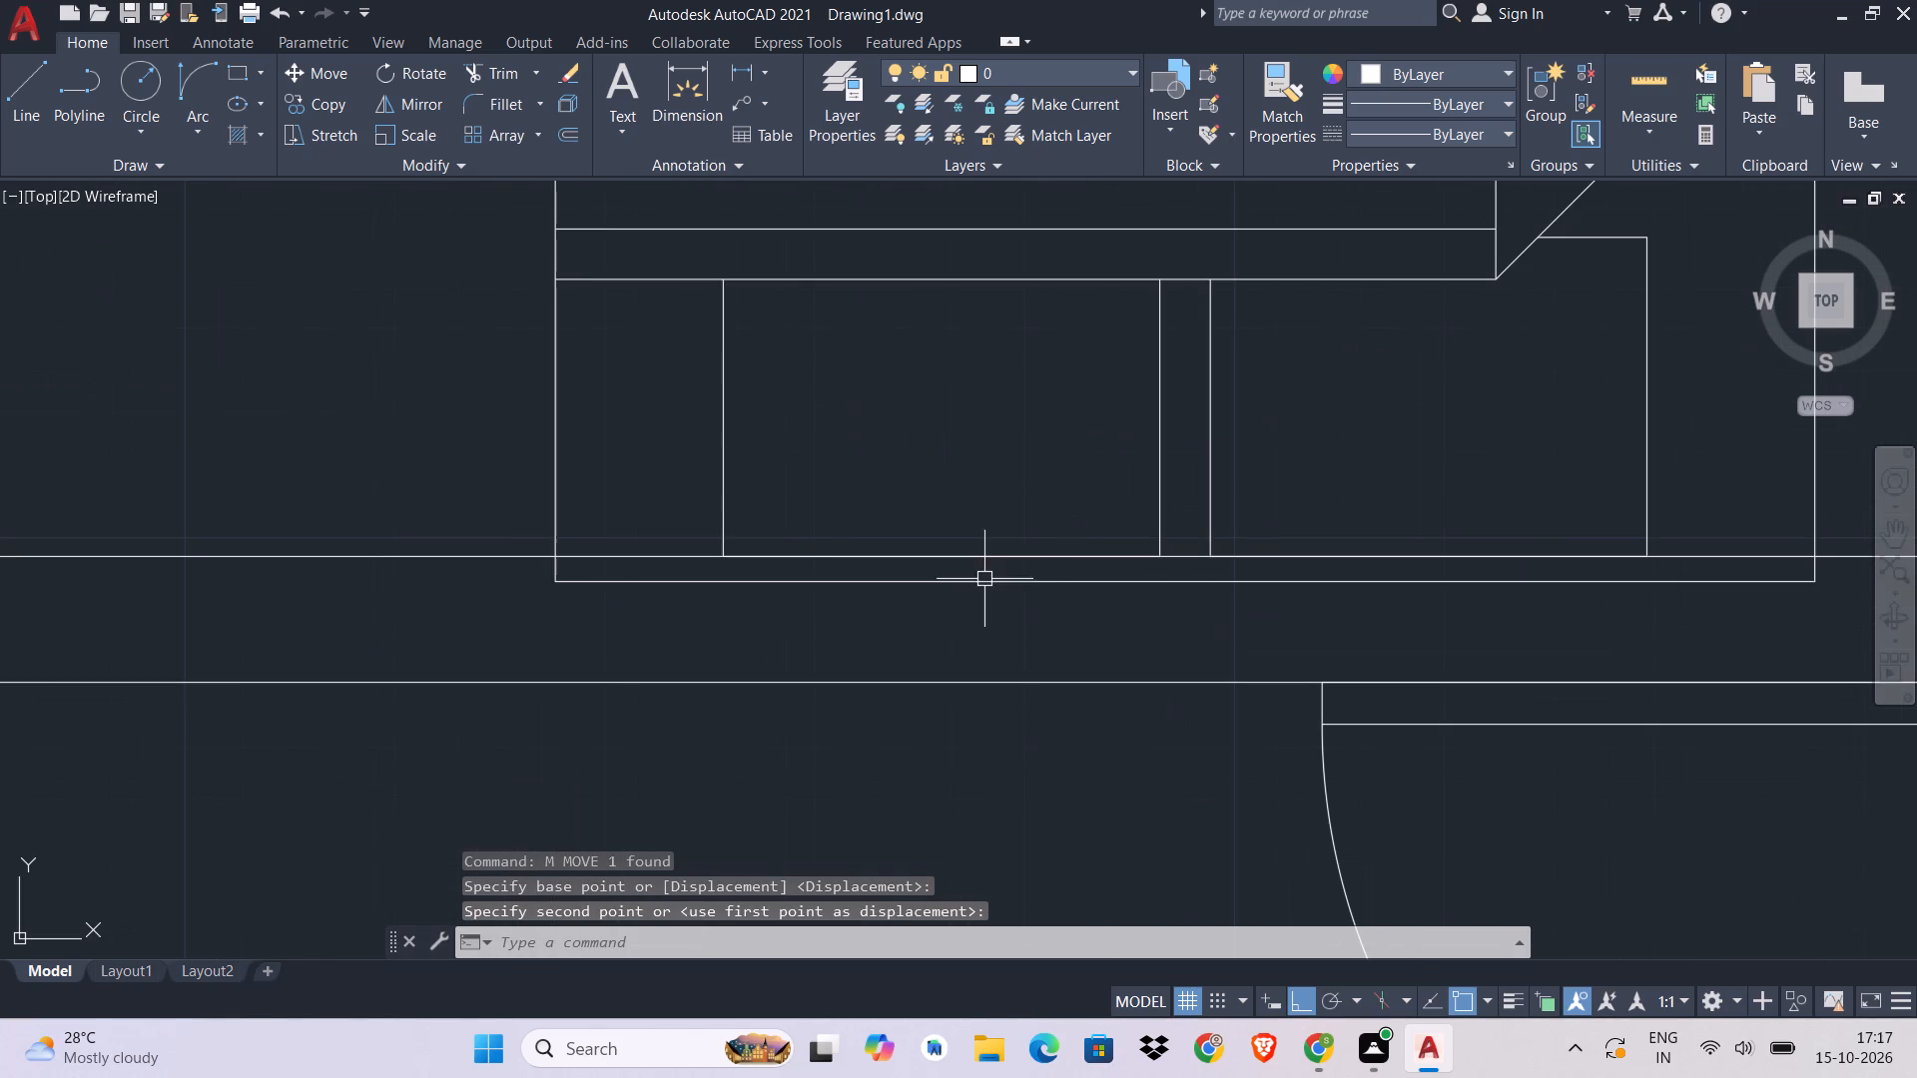
{"action": "left_click", "coordinate": [984, 579]}
{"action": "key", "text": "m"}
{"action": "key", "text": "space"}
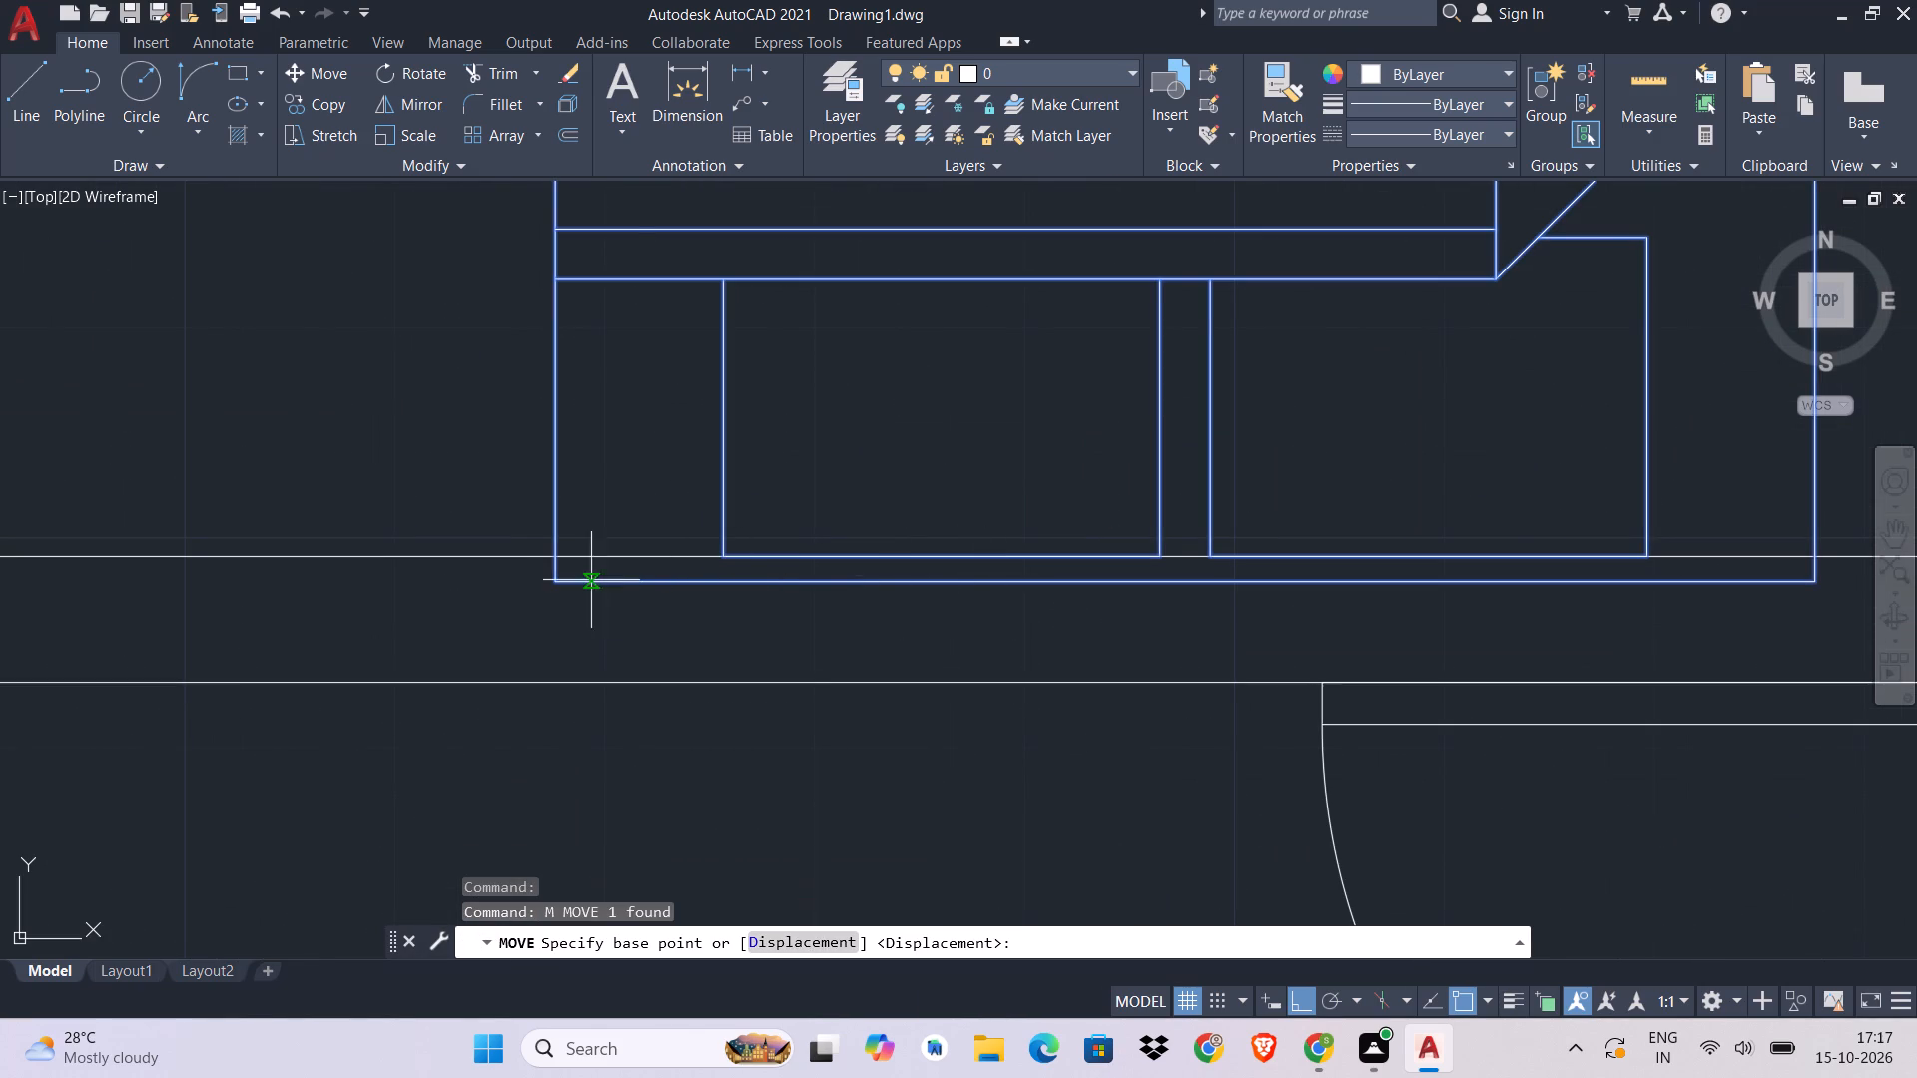
{"action": "left_click", "coordinate": [549, 579]}
{"action": "left_click", "coordinate": [552, 539]}
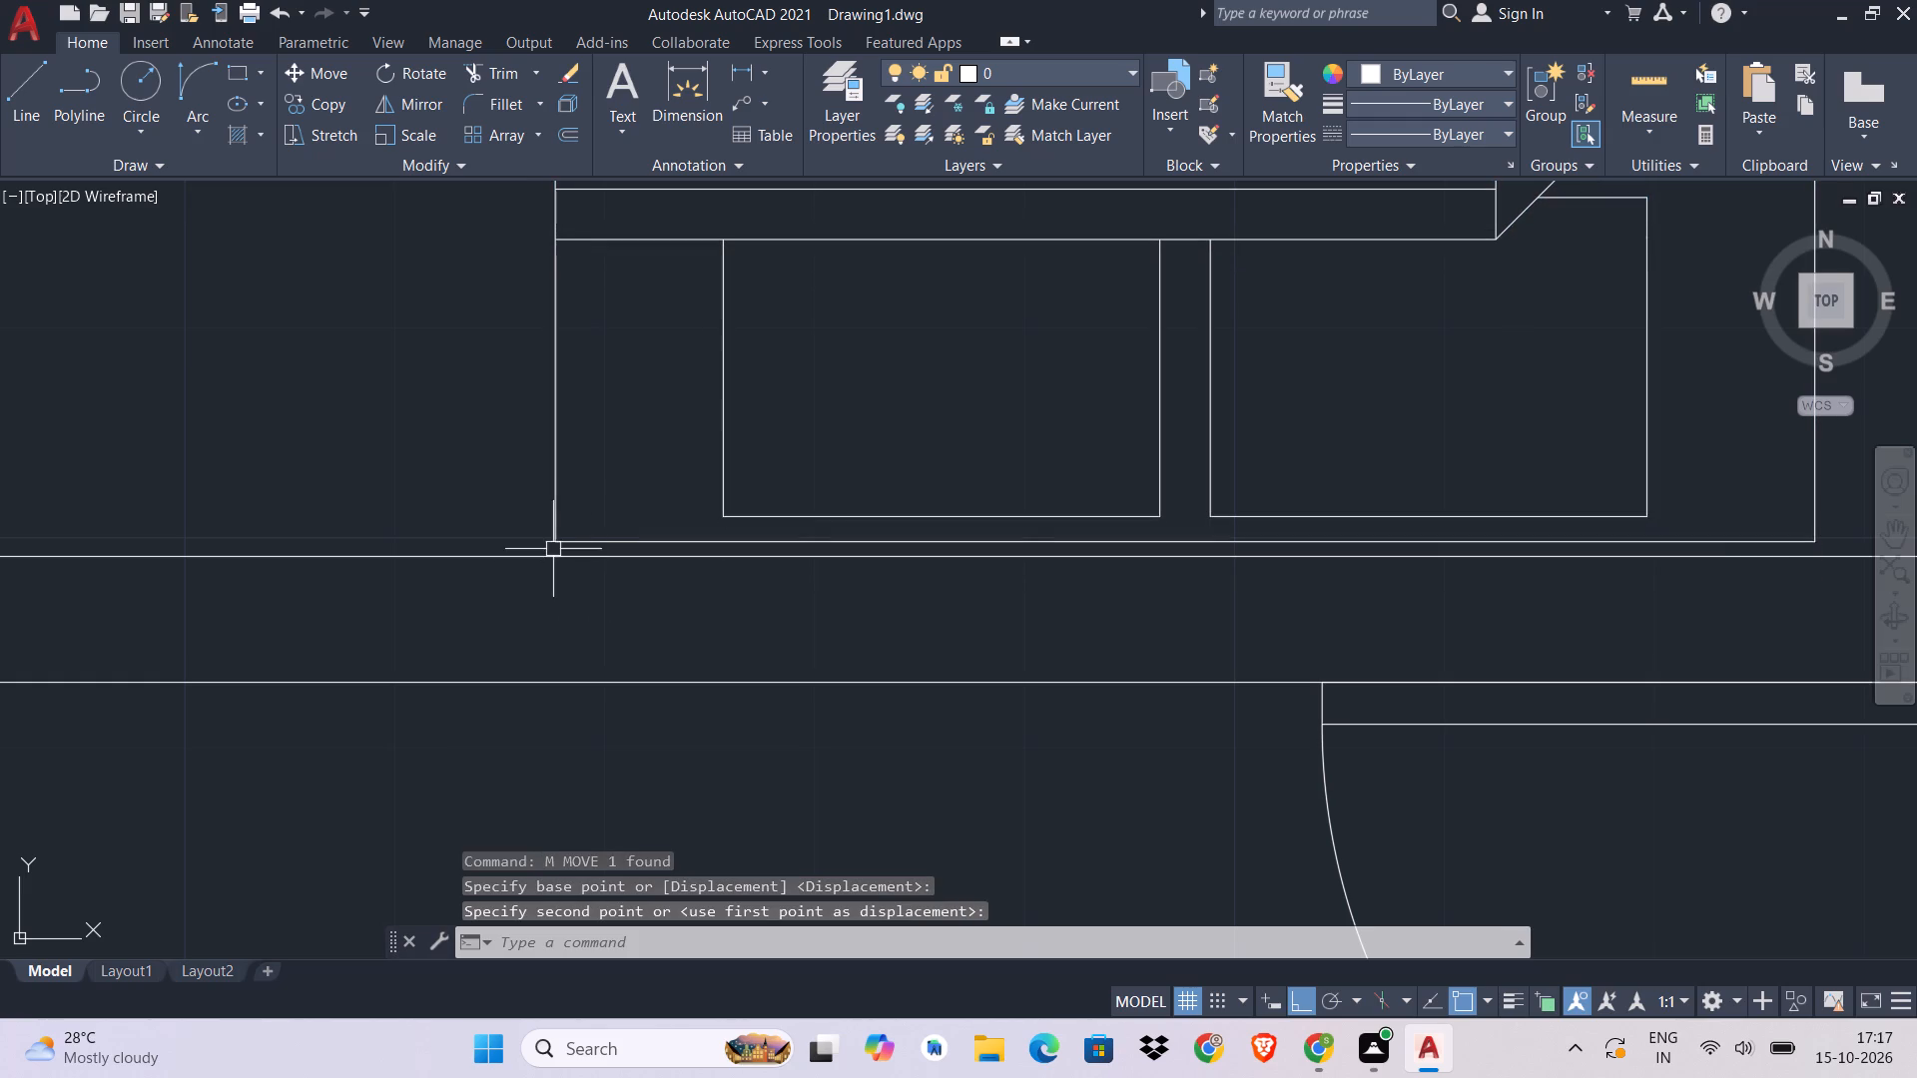
{"action": "left_click", "coordinate": [553, 549]}
{"action": "type", "text": "M"}
{"action": "key", "text": "space"}
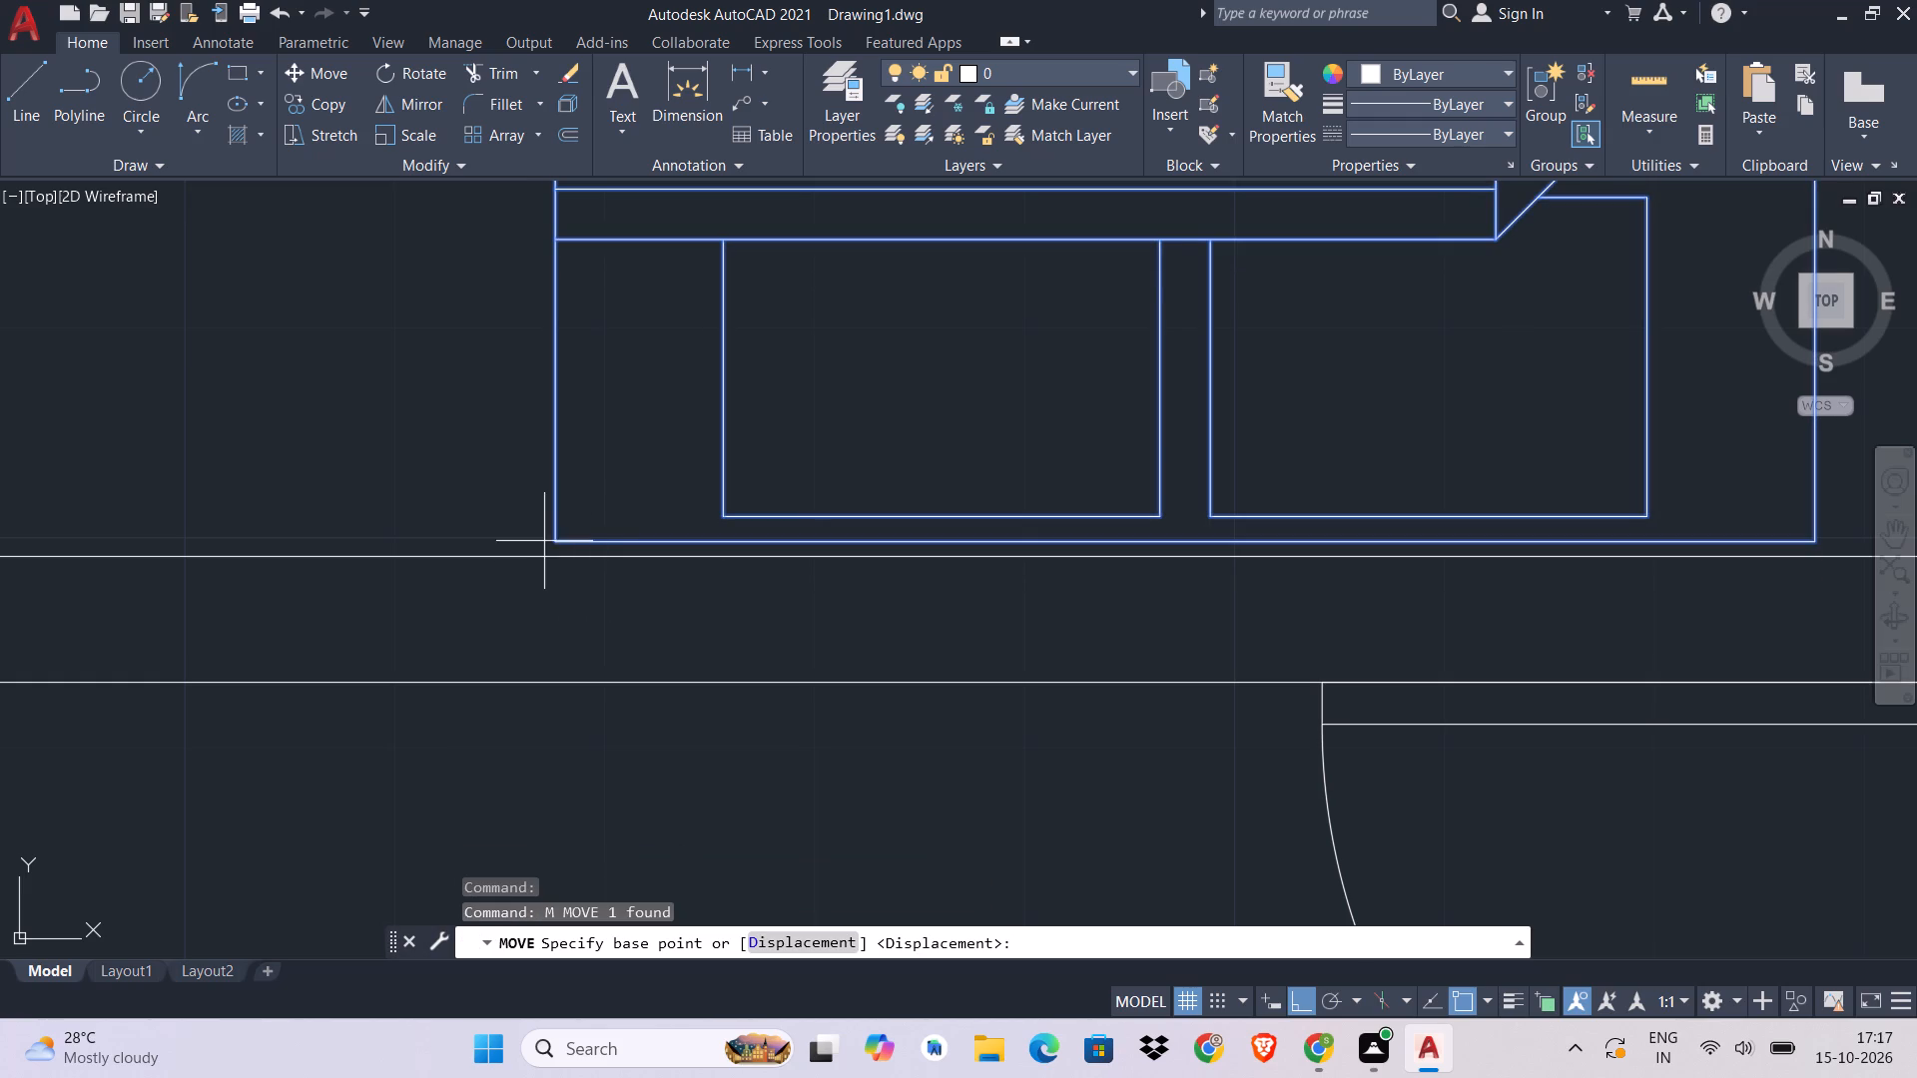
{"action": "left_click", "coordinate": [560, 543]}
{"action": "left_click", "coordinate": [557, 556]}
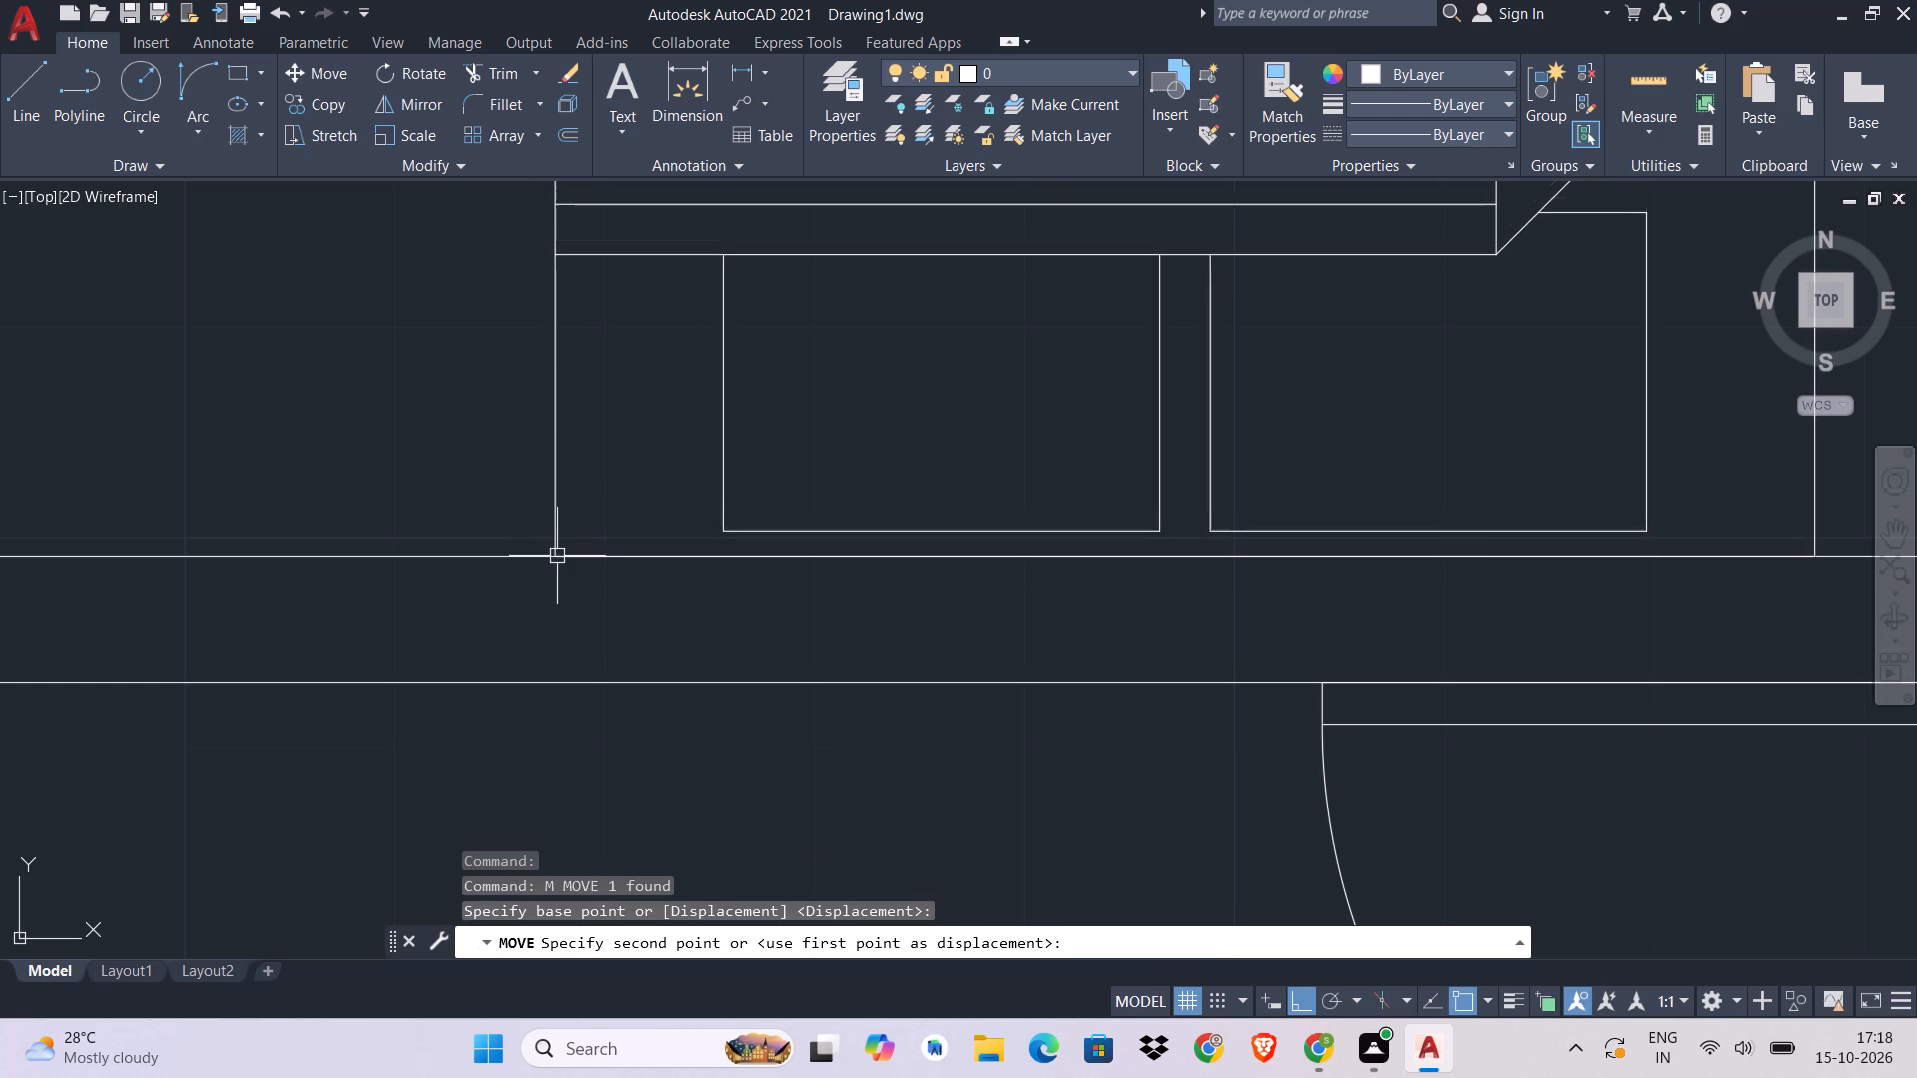
Copy the bed horizontally from its lower-left corner into the upper-right bedroom, with its head against the lower wall.
{"action": "scroll", "coordinate": [560, 599], "scroll_direction": "down", "scroll_amount": 3}
{"action": "middle_click_drag", "start_coordinate": [1385, 521], "coordinate": [1369, 589]}
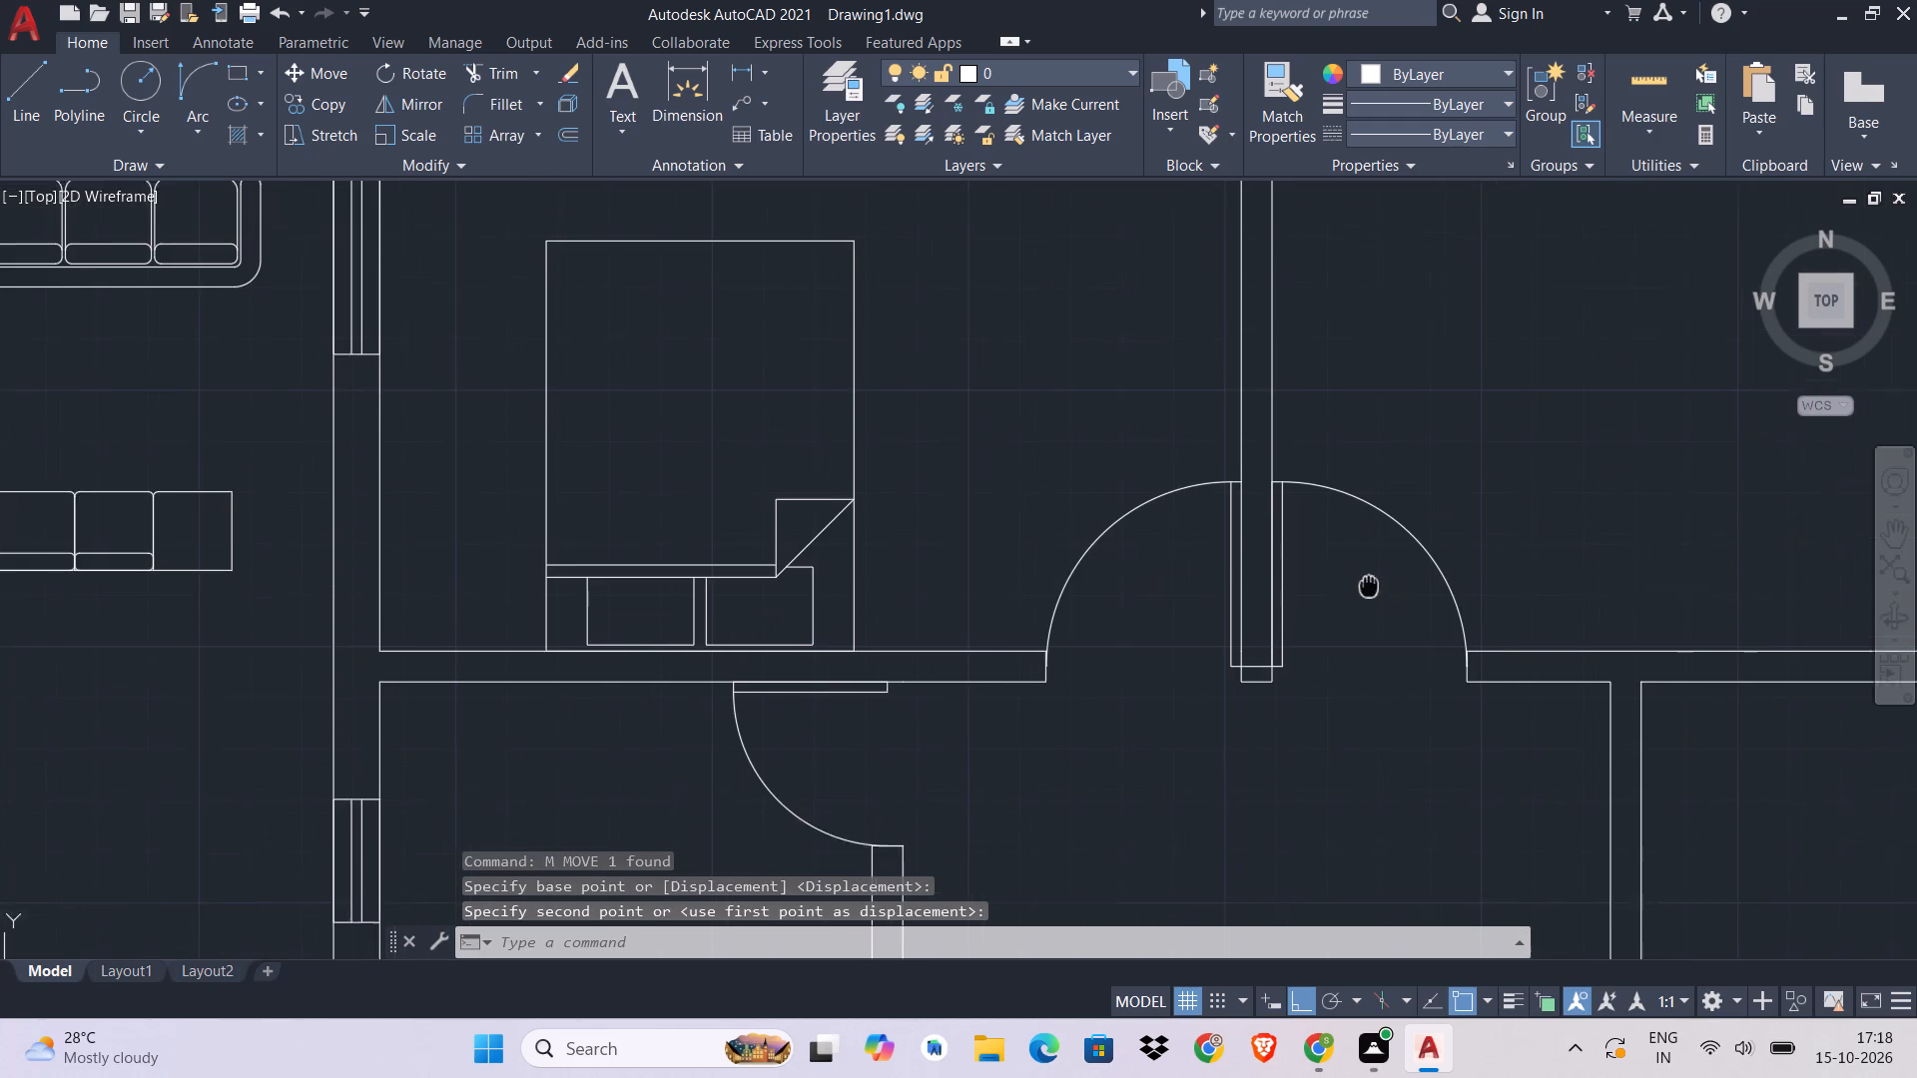
{"action": "middle_click_drag", "start_coordinate": [1369, 589], "coordinate": [1369, 591]}
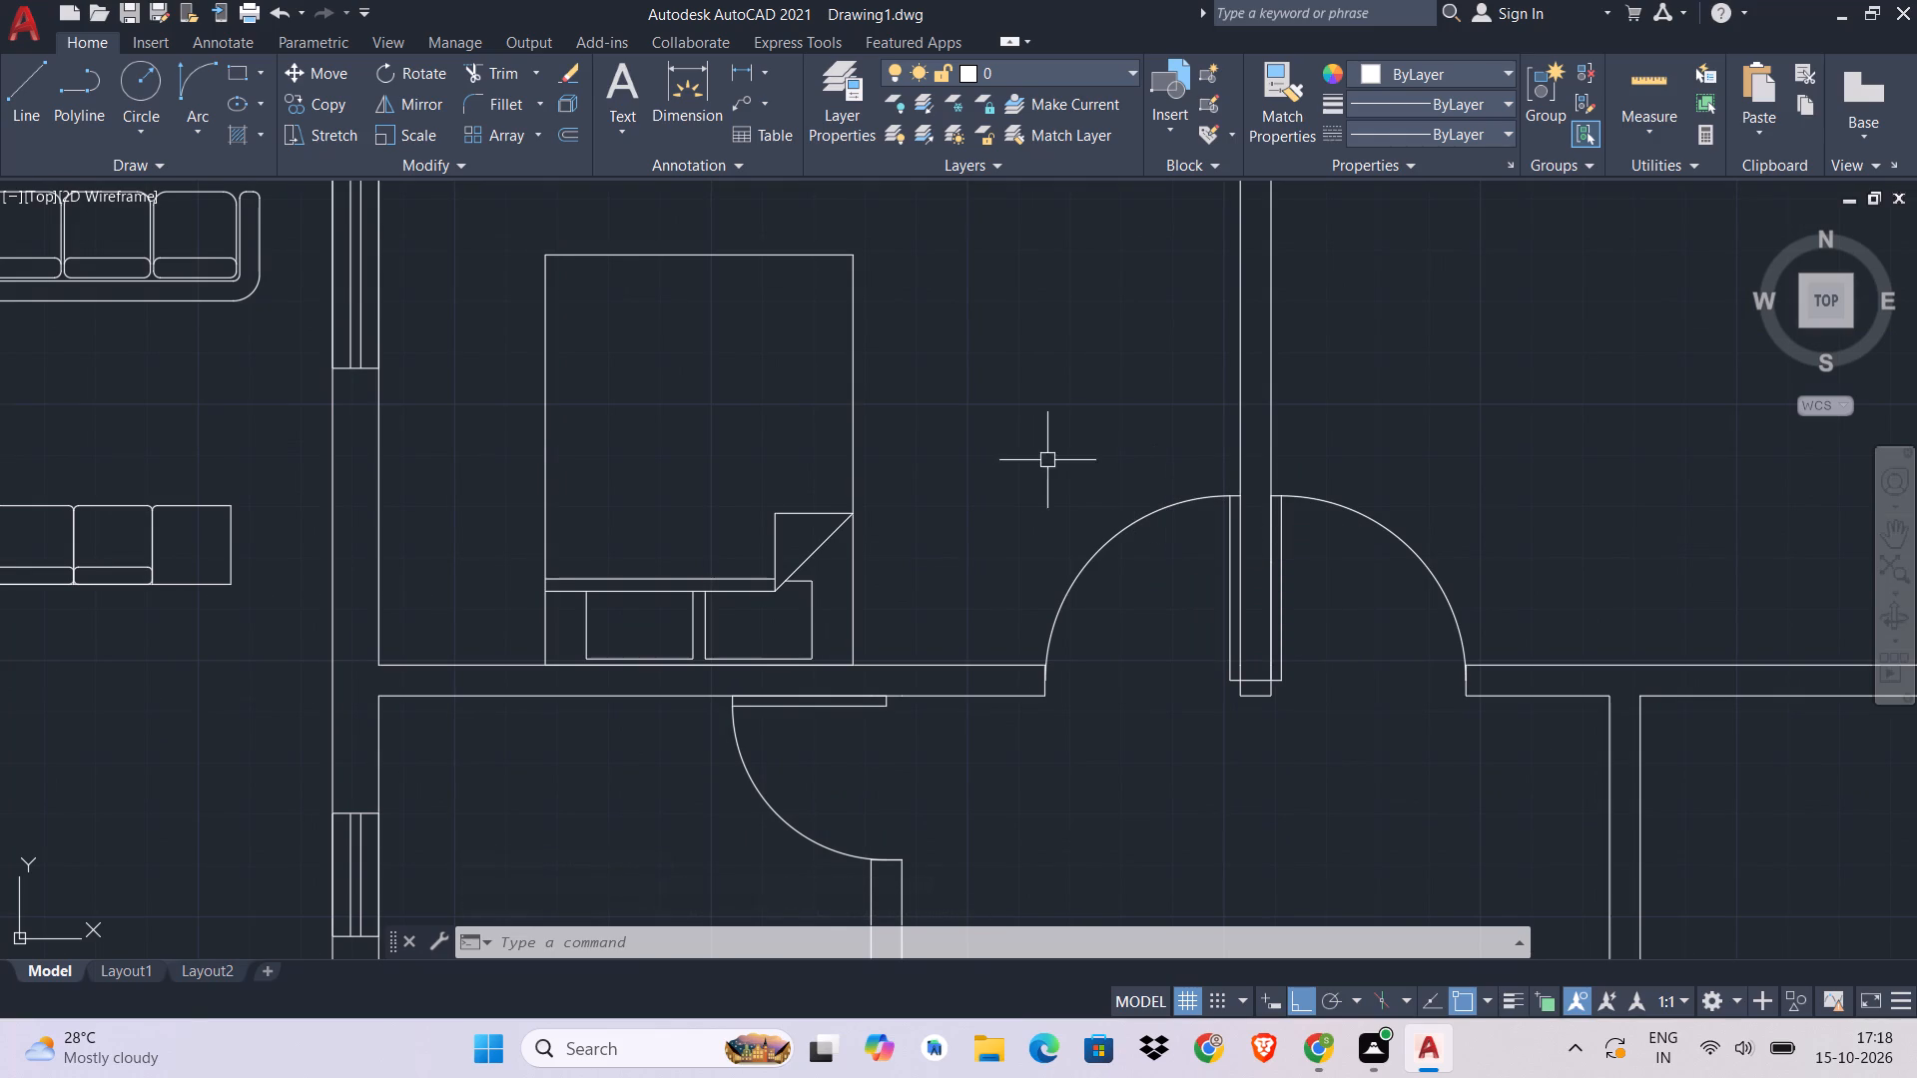
{"action": "left_click", "coordinate": [920, 418]}
{"action": "left_click", "coordinate": [810, 502]}
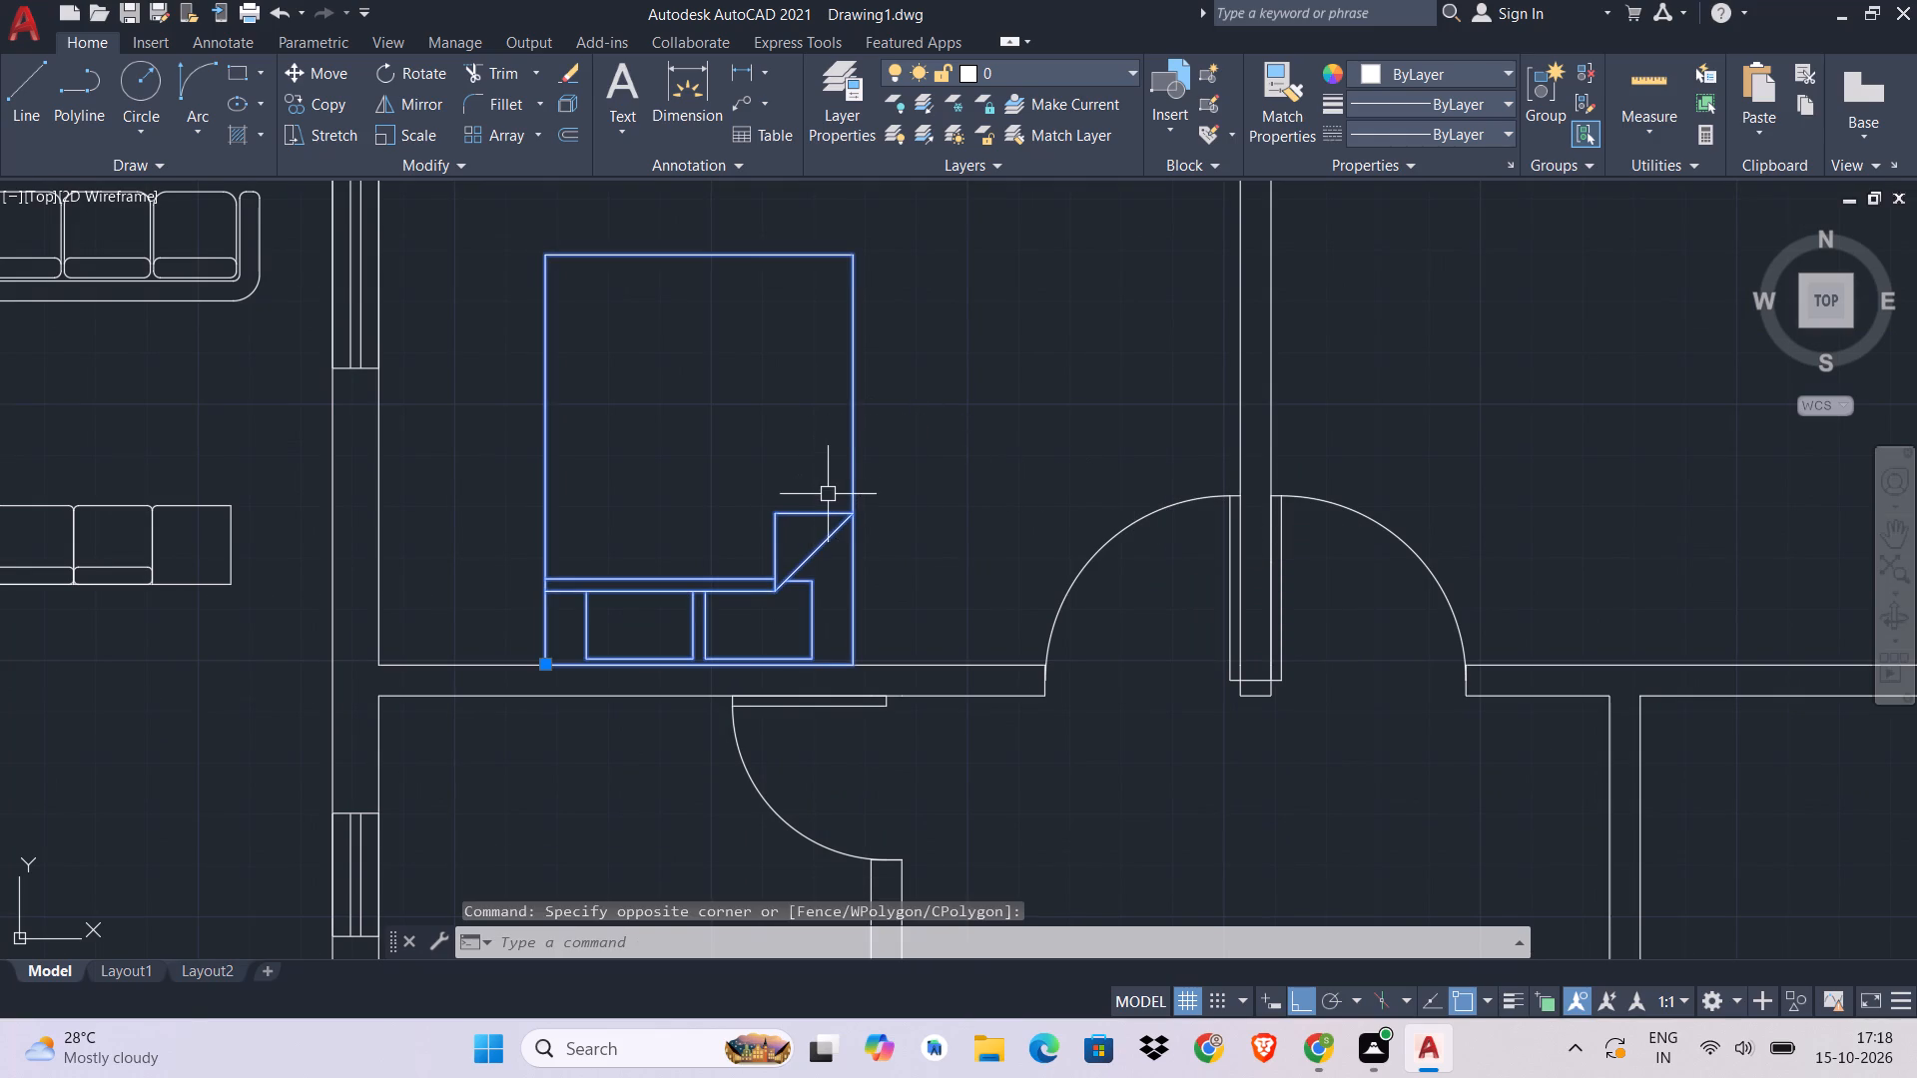
{"action": "key", "text": "c"}
{"action": "key", "text": "o"}
{"action": "key", "text": "space"}
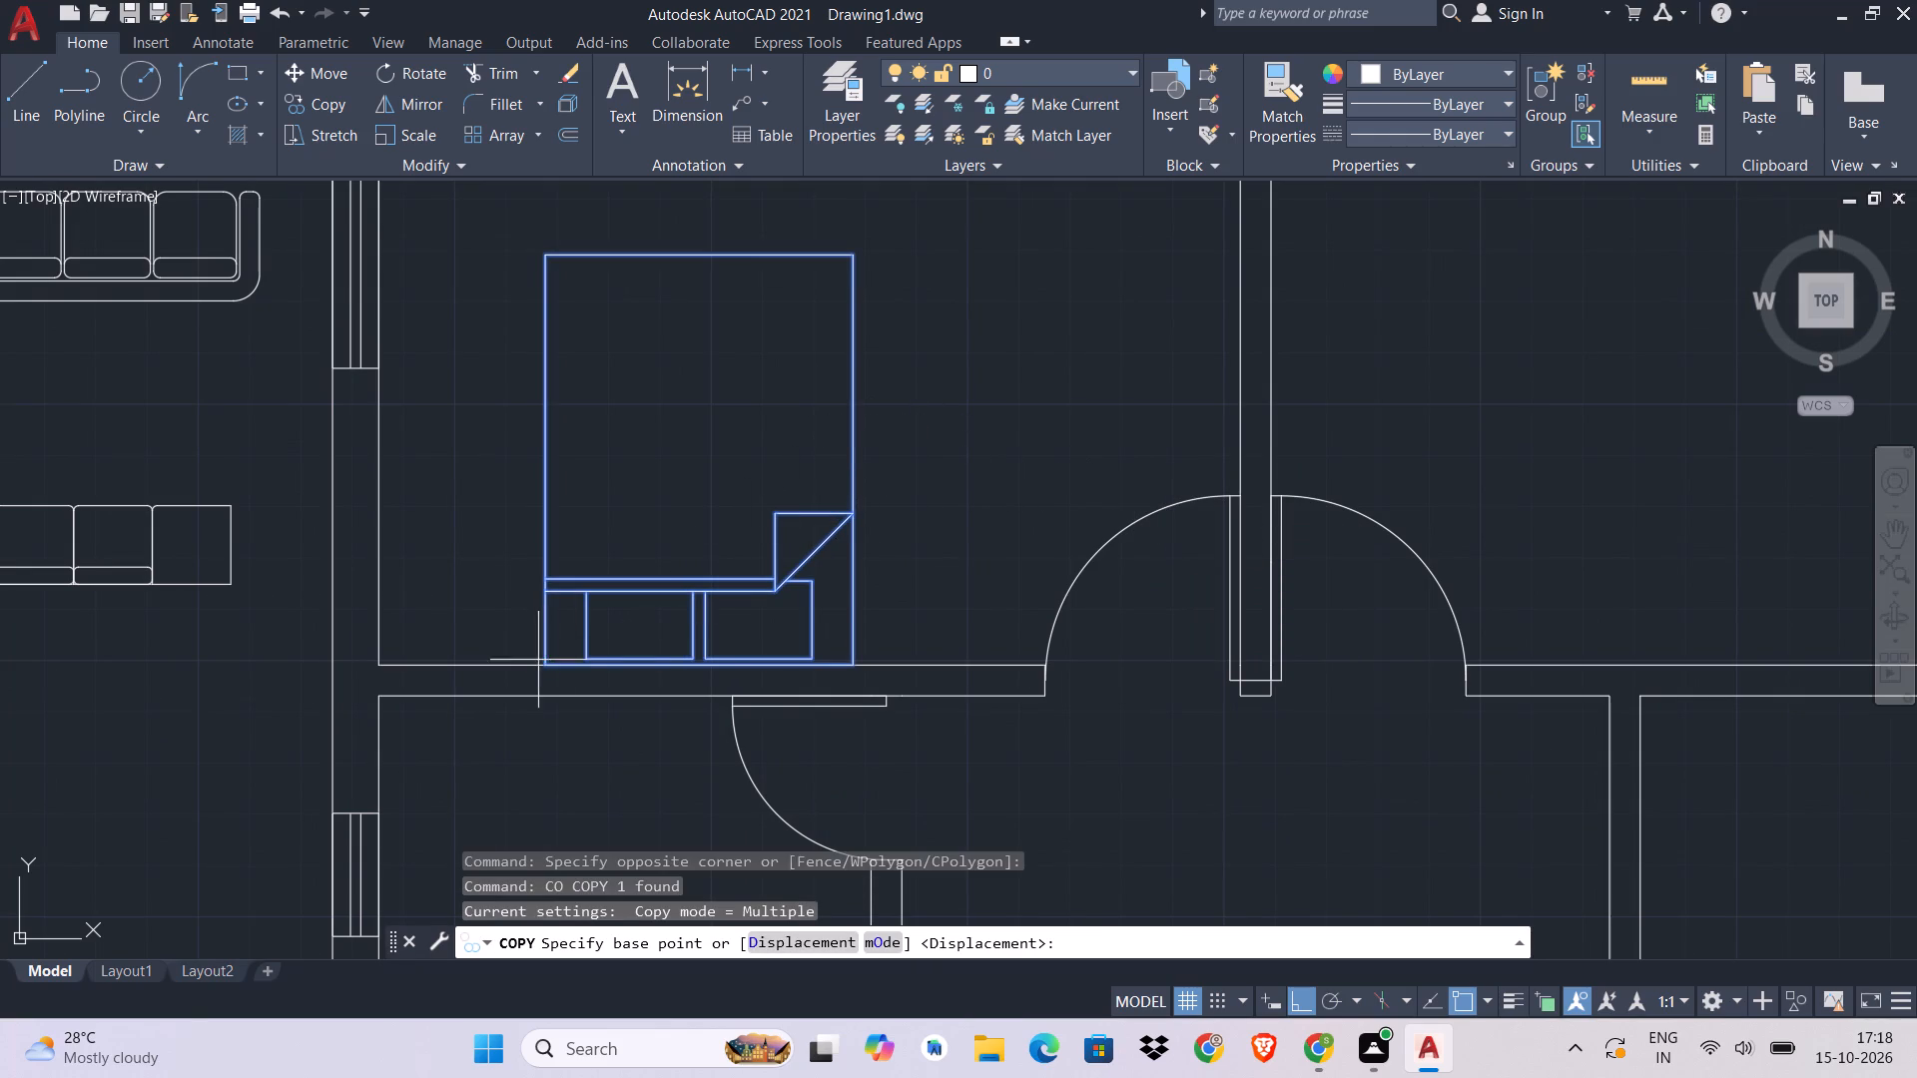
{"action": "left_click", "coordinate": [544, 663]}
{"action": "scroll", "coordinate": [564, 657], "scroll_direction": "down", "scroll_amount": 3}
{"action": "scroll", "coordinate": [809, 666], "scroll_direction": "up", "scroll_amount": 3}
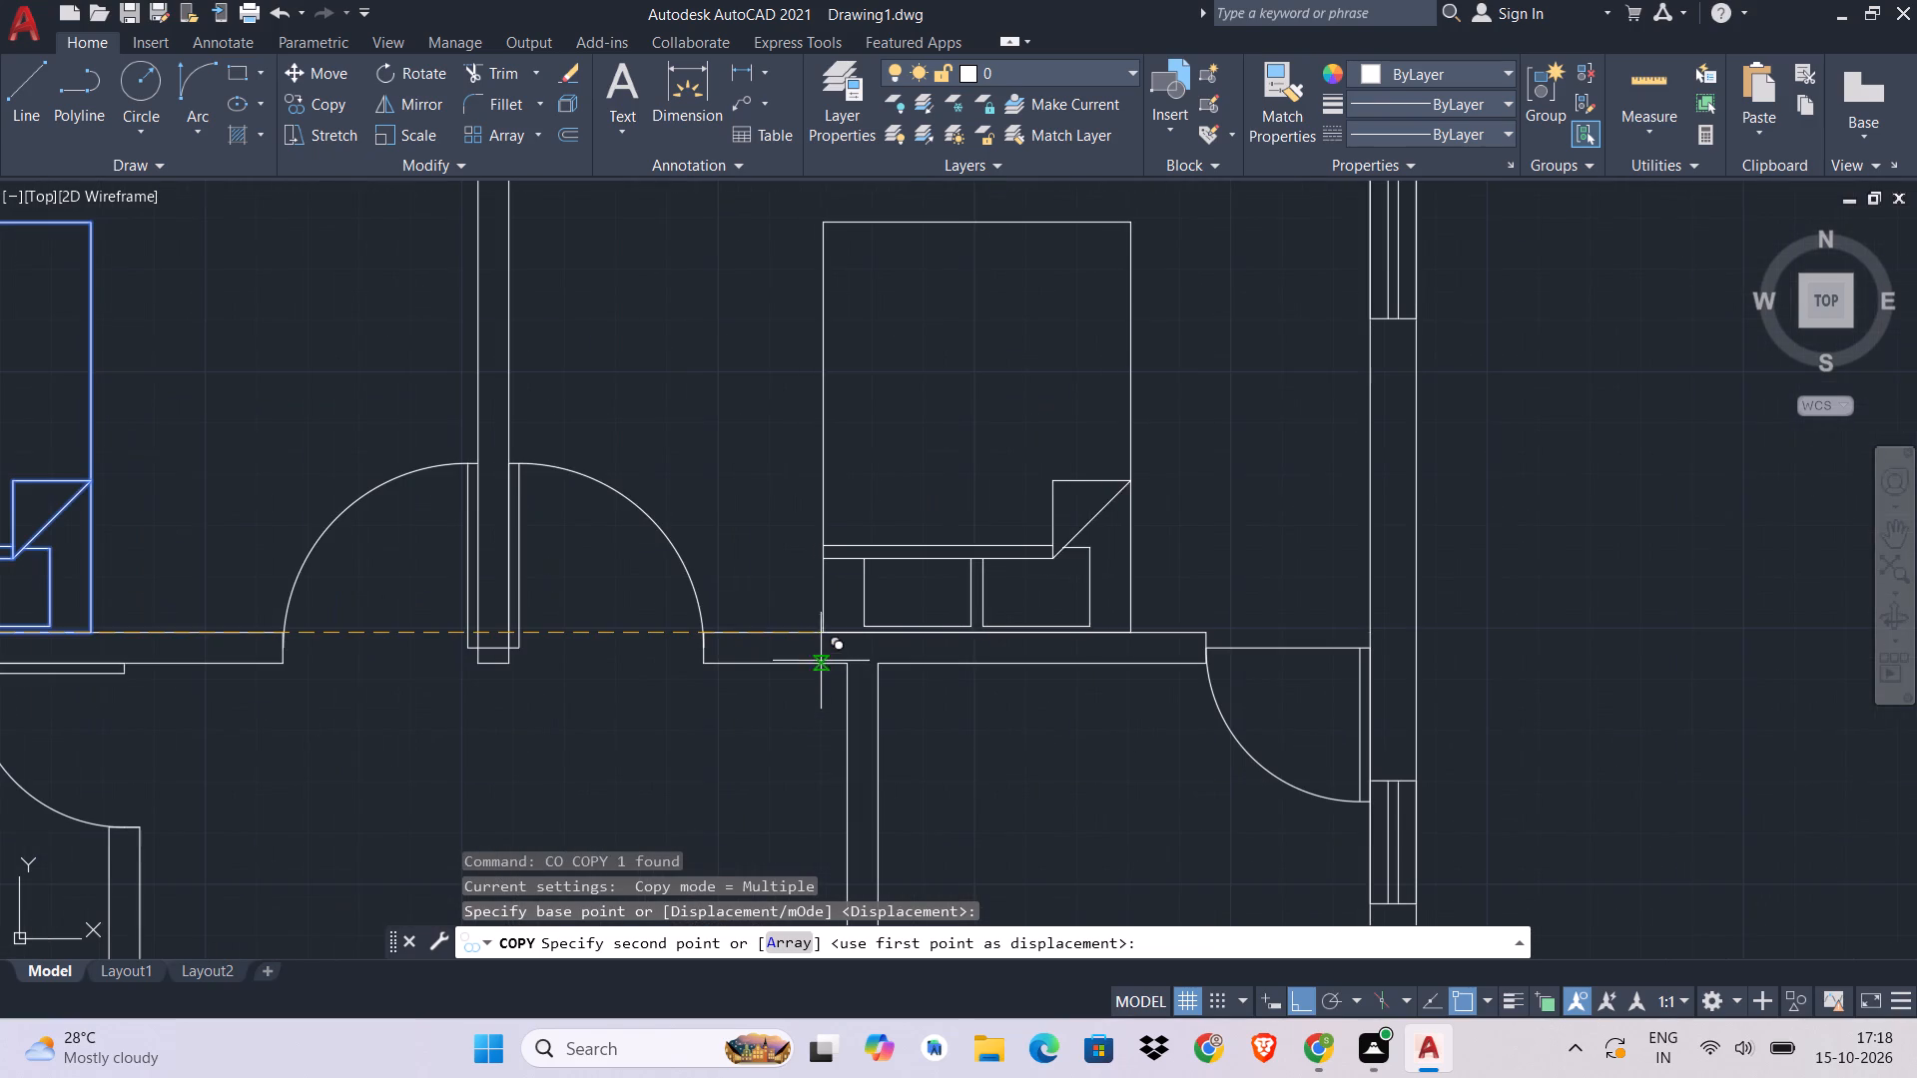
{"action": "left_click", "coordinate": [805, 650]}
{"action": "scroll", "coordinate": [914, 681], "scroll_direction": "down", "scroll_amount": 2}
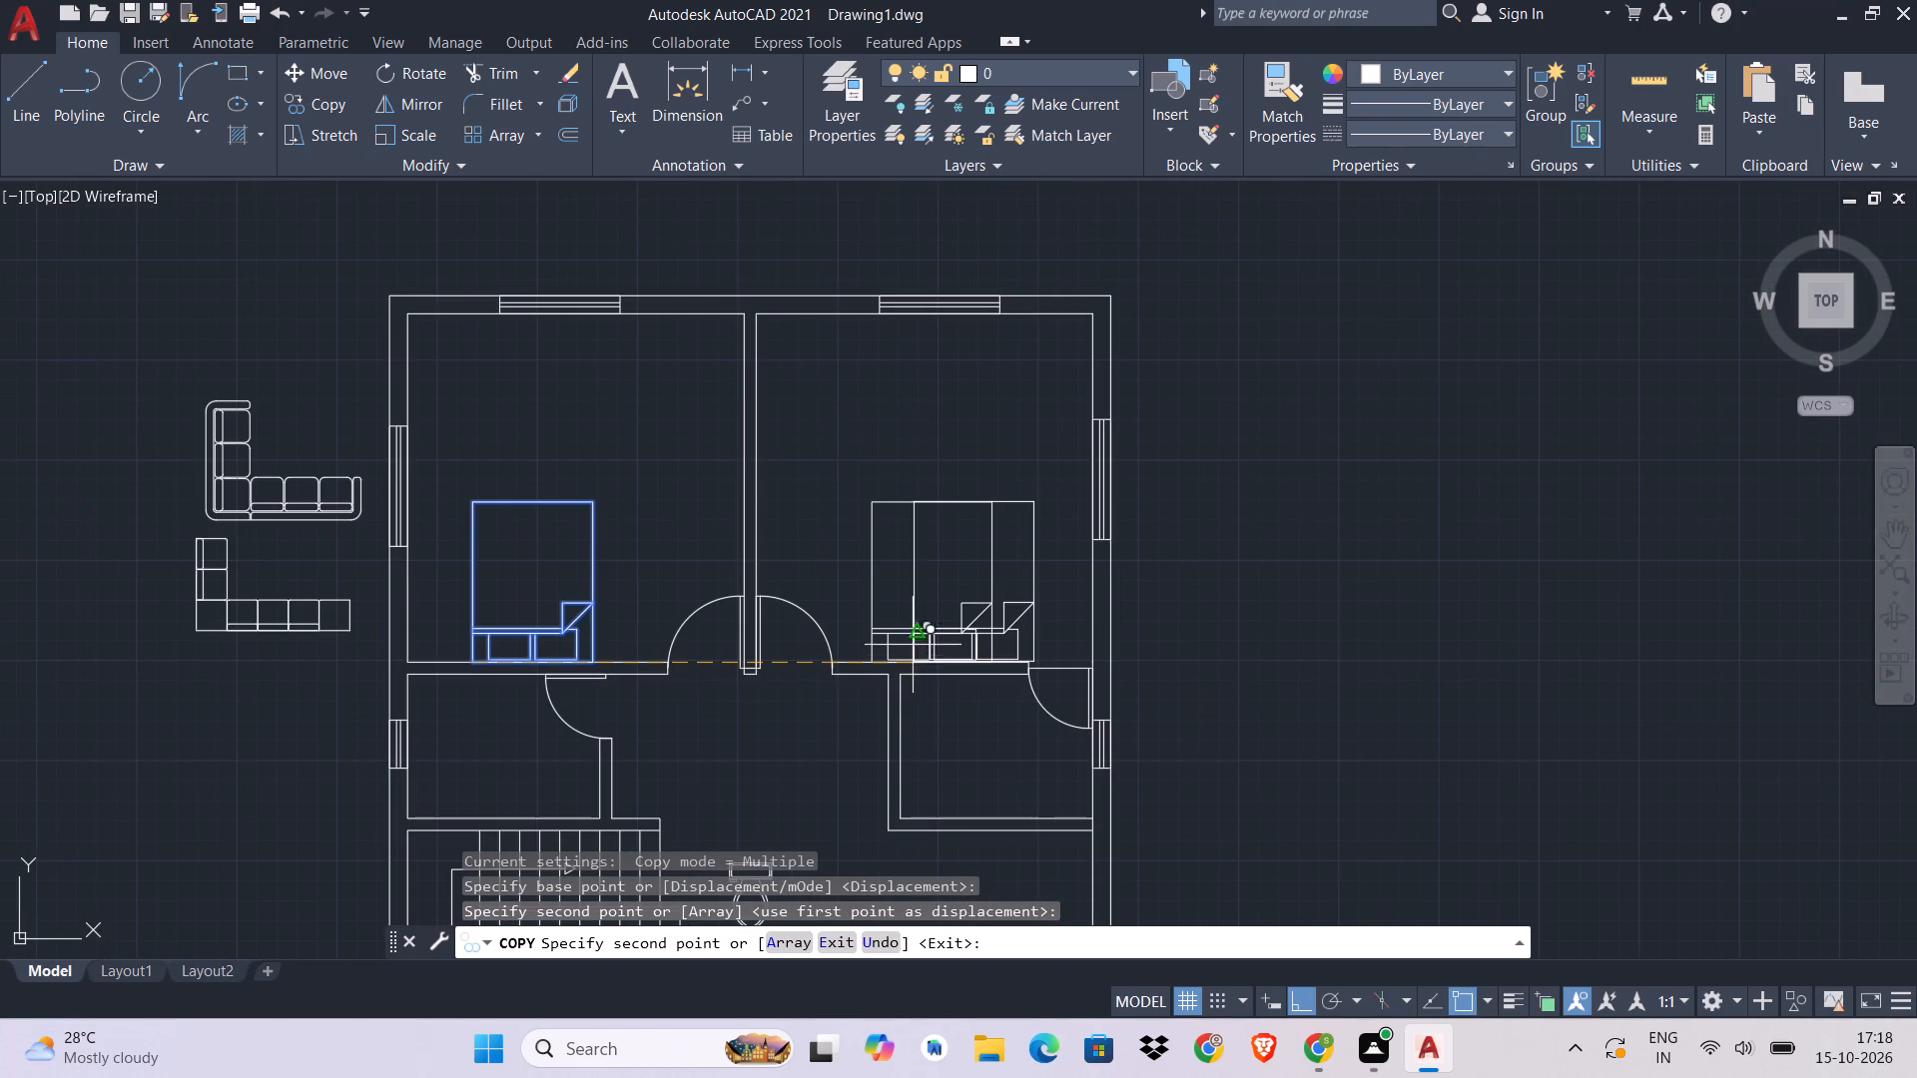
{"action": "middle_click_drag", "start_coordinate": [828, 547], "coordinate": [965, 563]}
{"action": "key", "text": "Escape"}
Draw a wardrobe rectangle in the upper-left bedroom, from its top-right inner corner down along the partition wall.
{"action": "type", "text": "RE"}
{"action": "key", "text": "c"}
{"action": "key", "text": "space"}
{"action": "scroll", "coordinate": [823, 351], "scroll_direction": "up", "scroll_amount": 3}
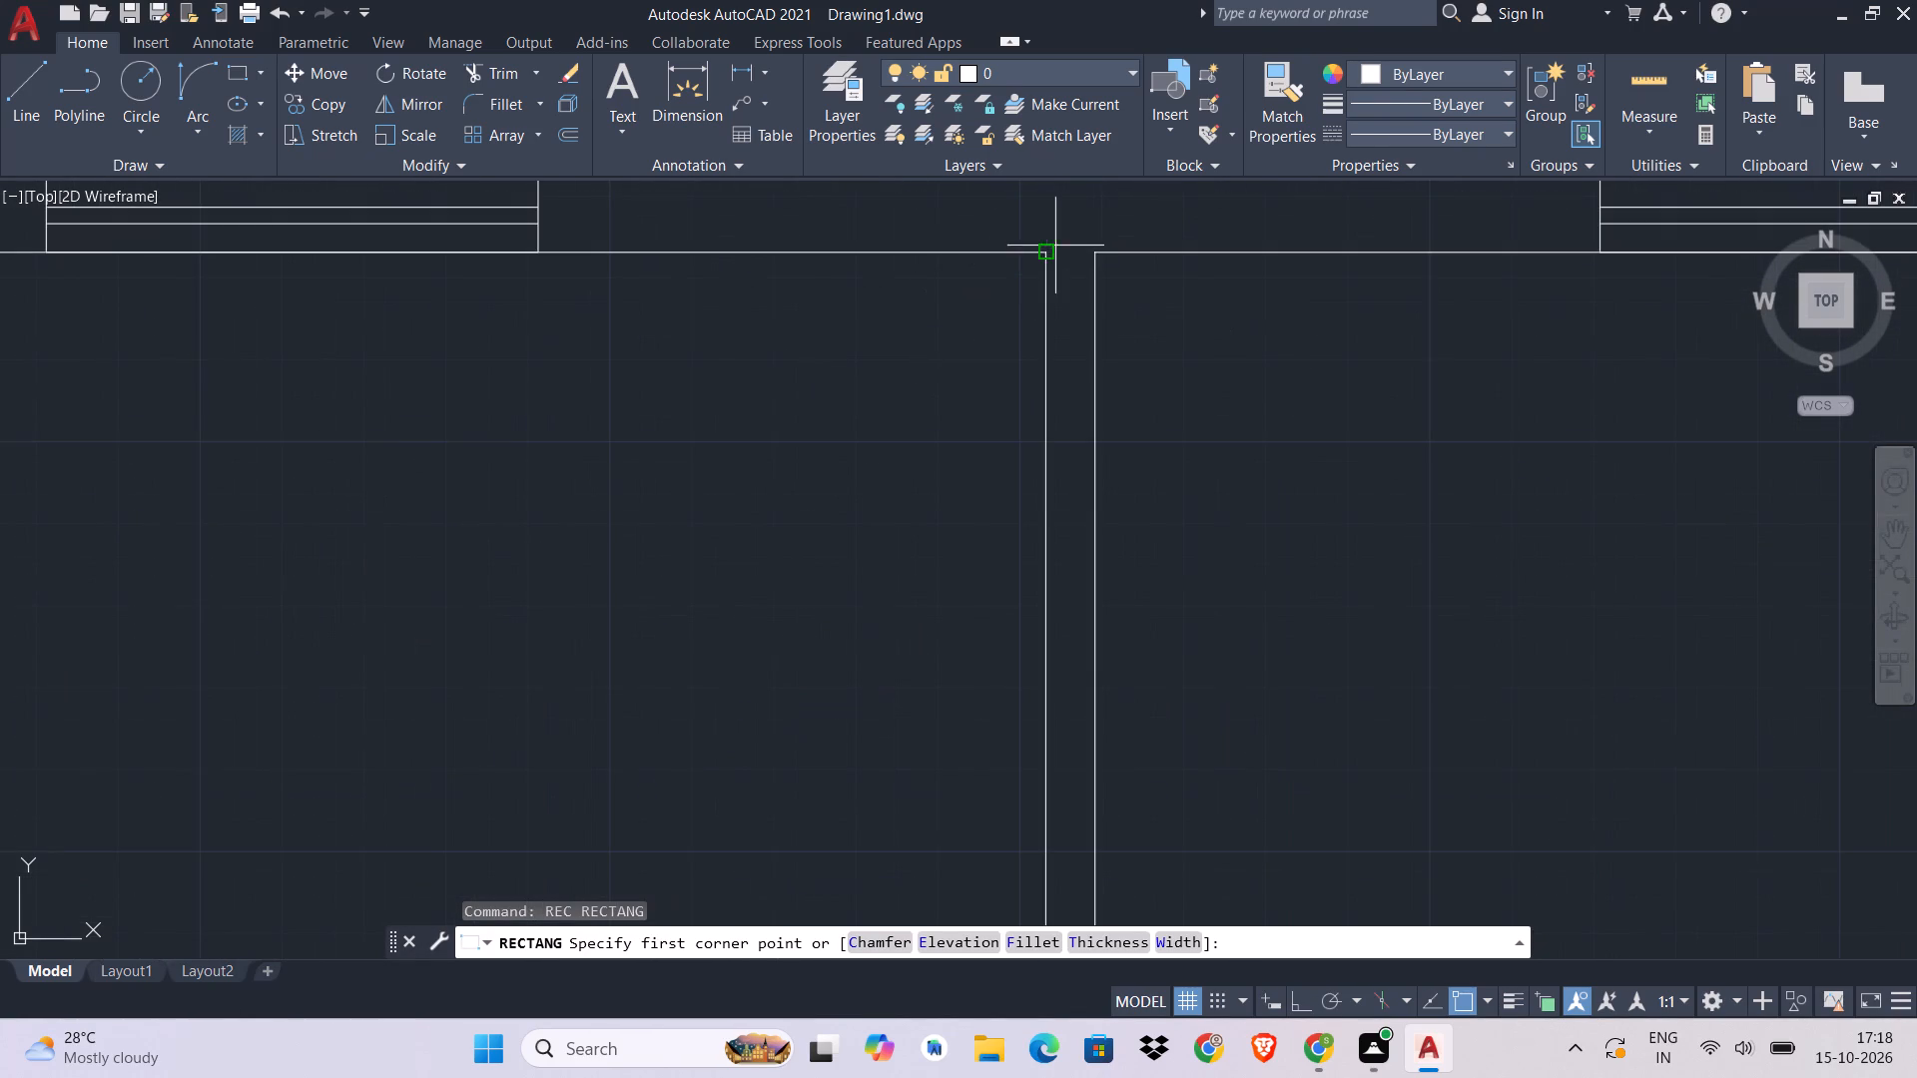
{"action": "left_click", "coordinate": [1050, 250]}
{"action": "scroll", "coordinate": [732, 713], "scroll_direction": "down", "scroll_amount": 1}
{"action": "middle_click_drag", "start_coordinate": [732, 713], "coordinate": [769, 583]}
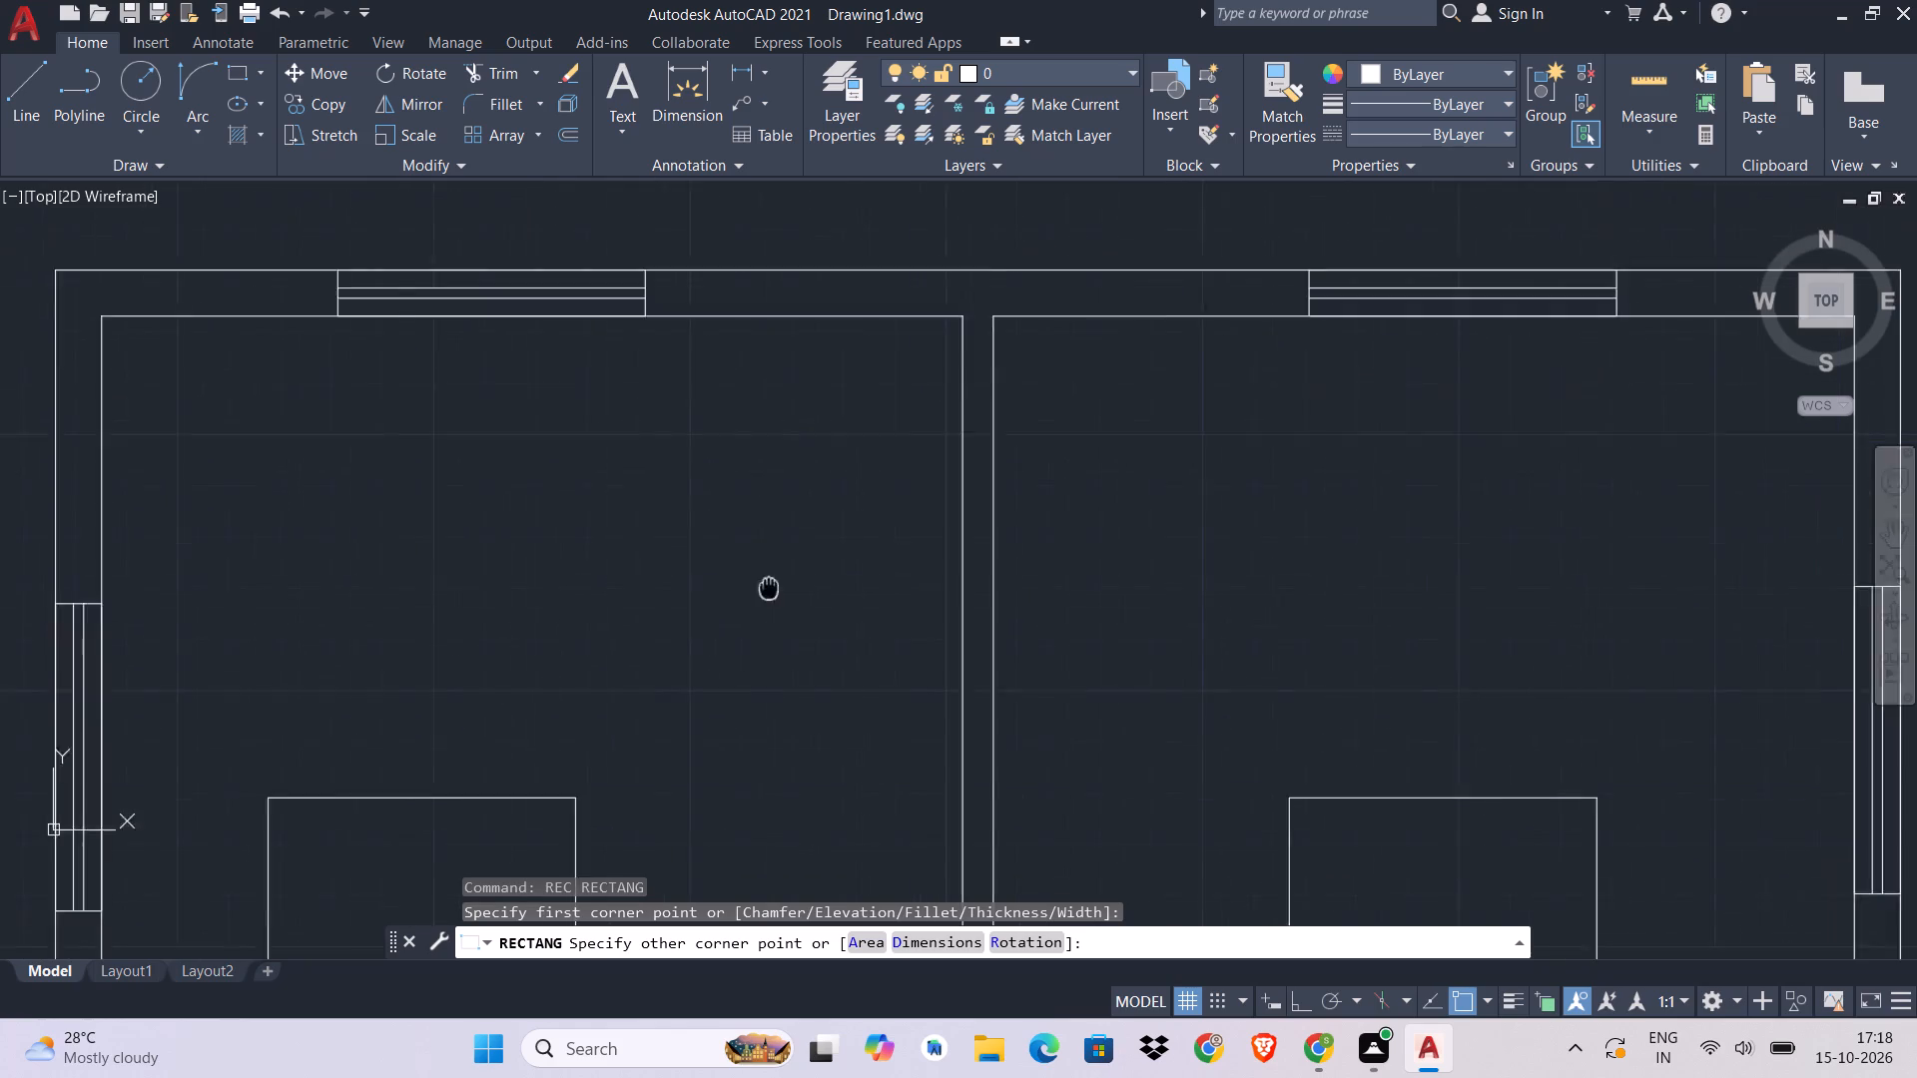
{"action": "middle_click_drag", "start_coordinate": [769, 583], "coordinate": [781, 542]}
{"action": "scroll", "coordinate": [783, 540], "scroll_direction": "down", "scroll_amount": 1}
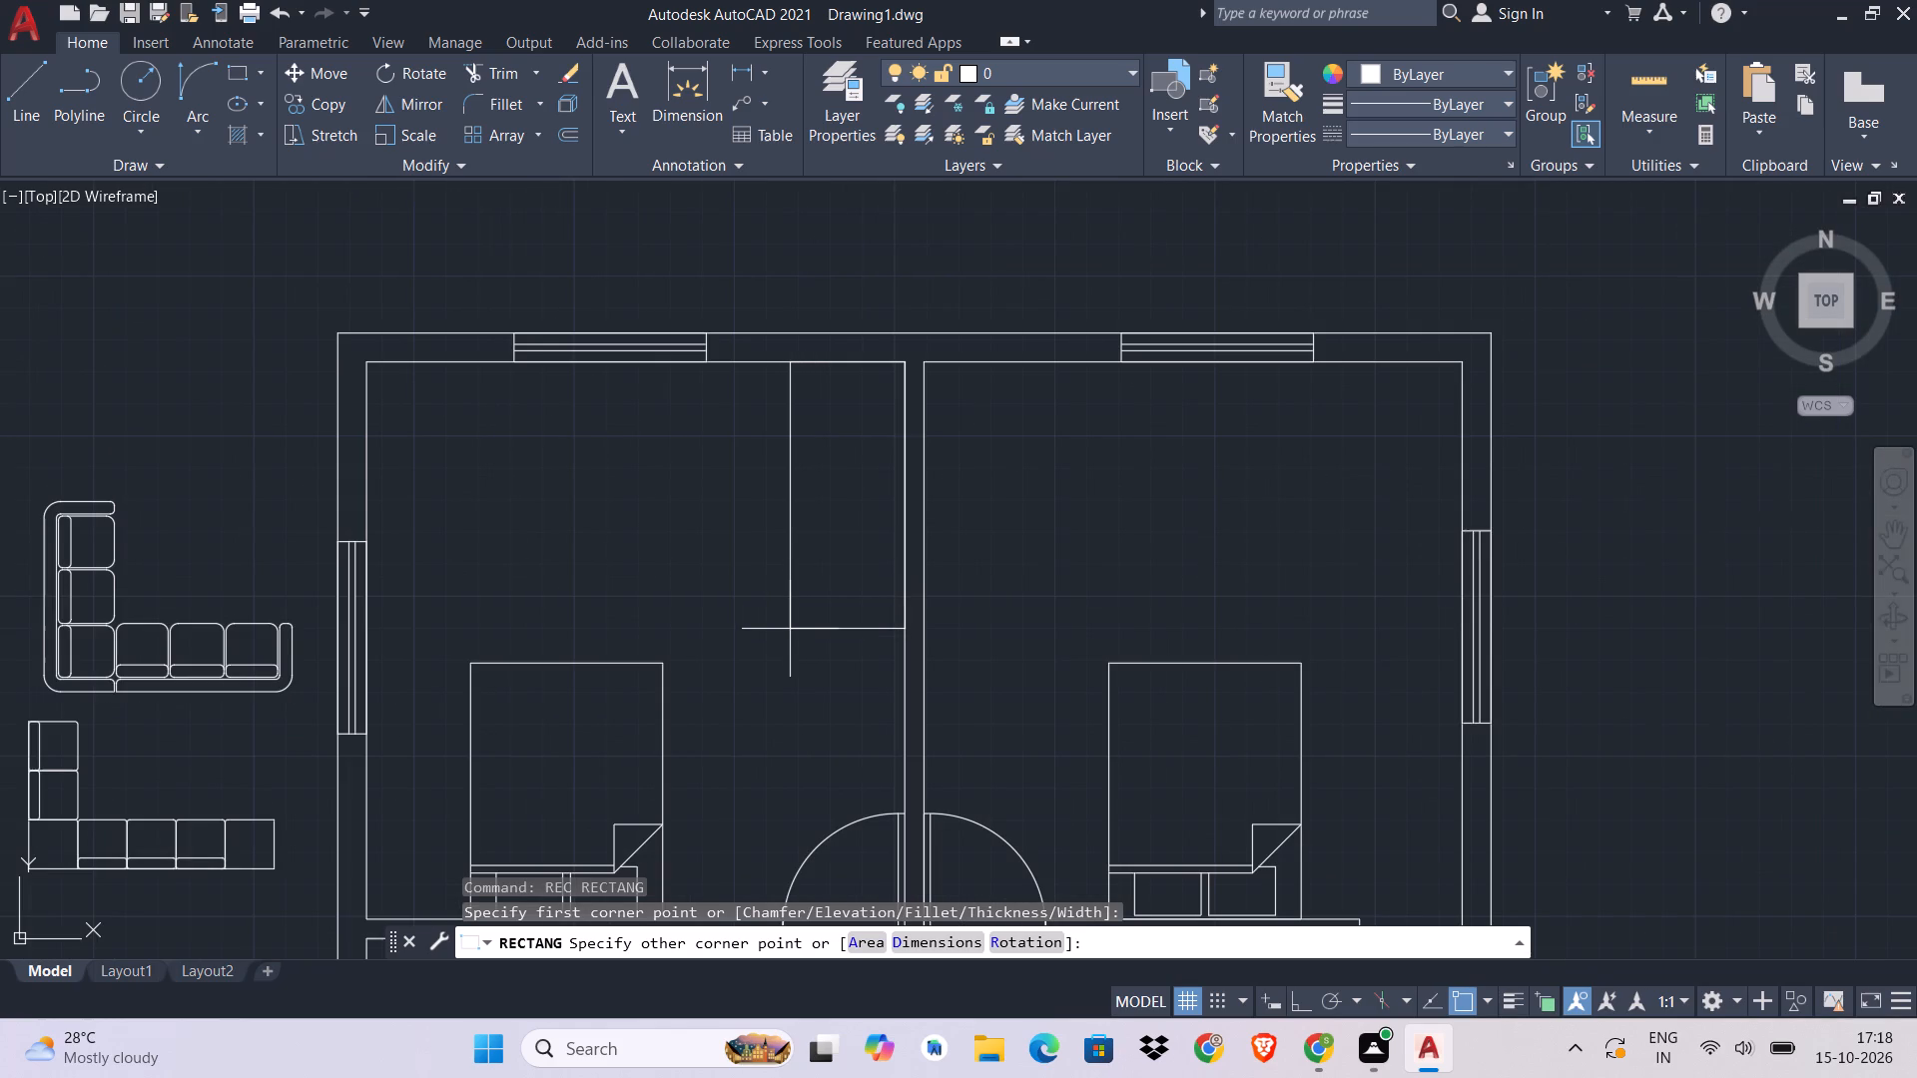
{"action": "left_click", "coordinate": [790, 629]}
Draw two horizontal lines across the wardrobe rectangle to divide it into three compartments.
{"action": "key", "text": "l"}
{"action": "key", "text": "space"}
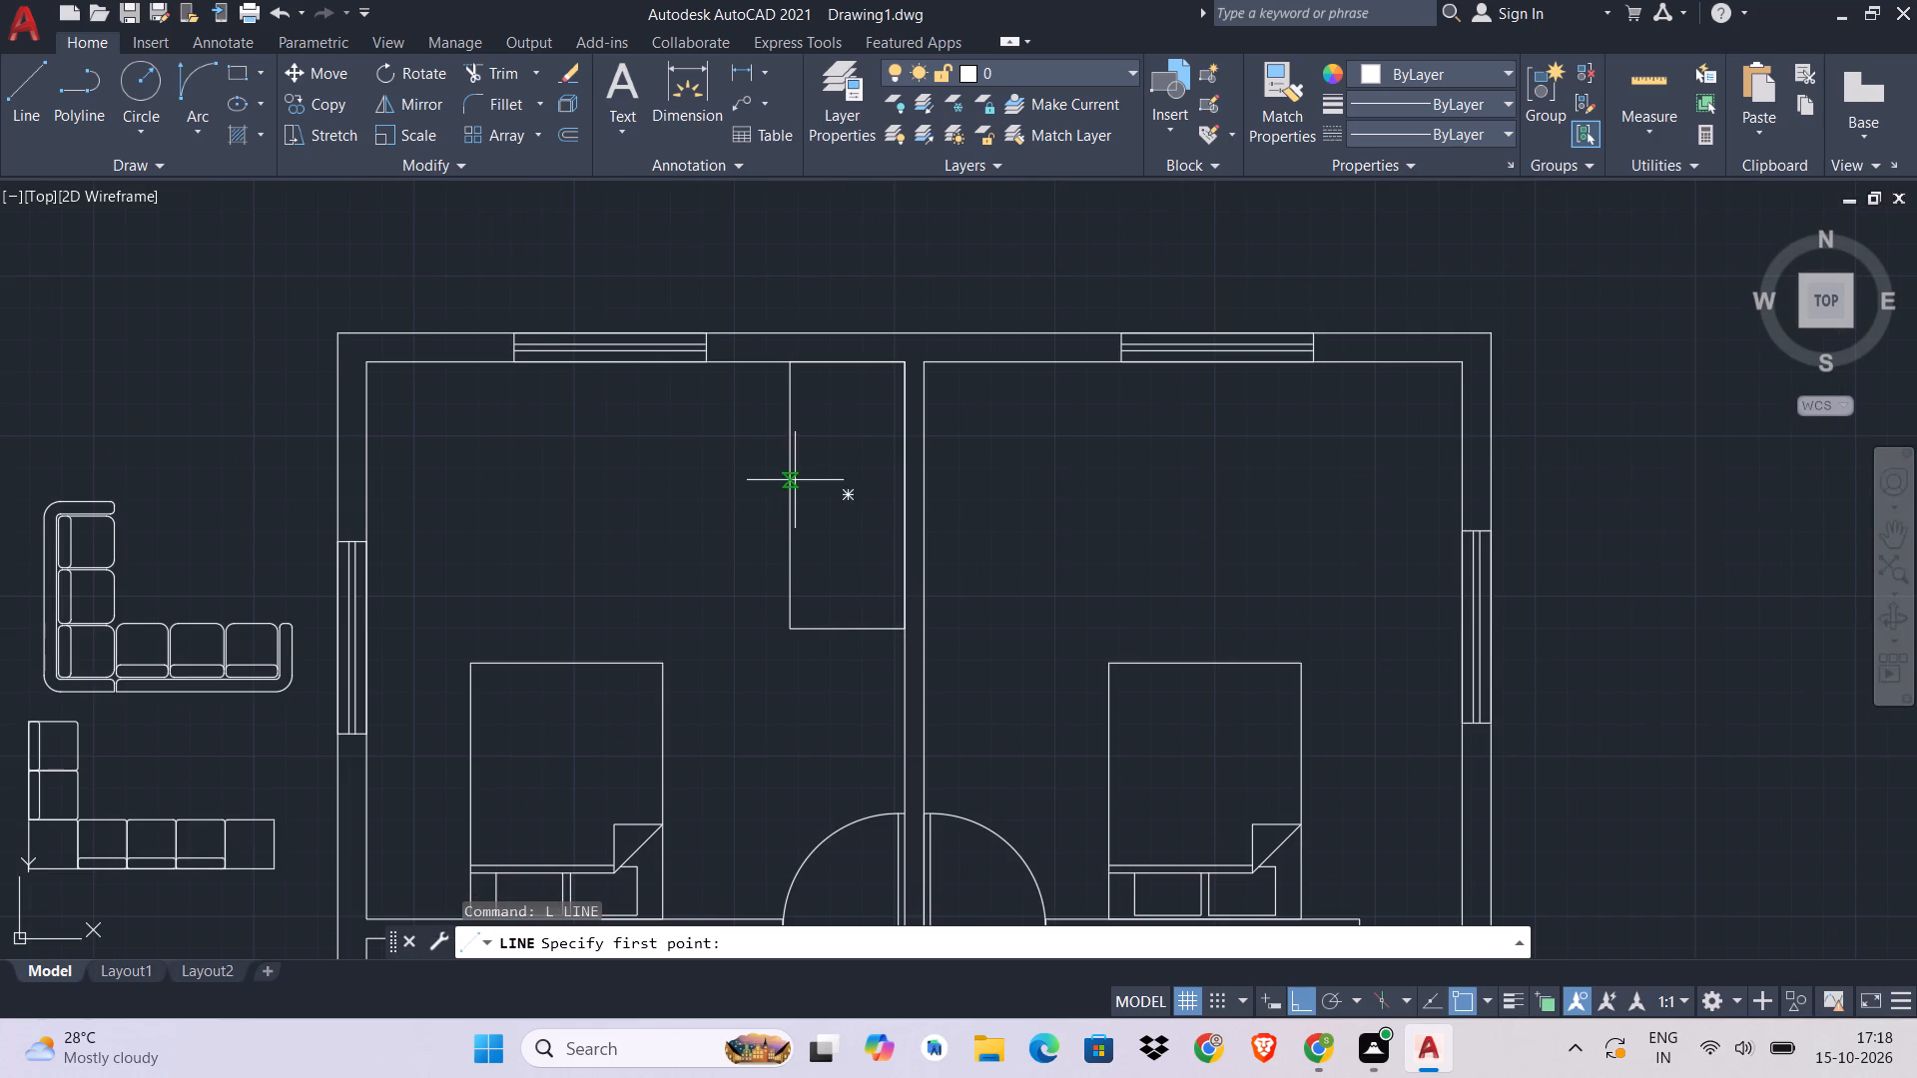
{"action": "left_click", "coordinate": [795, 452]}
{"action": "left_click", "coordinate": [905, 456]}
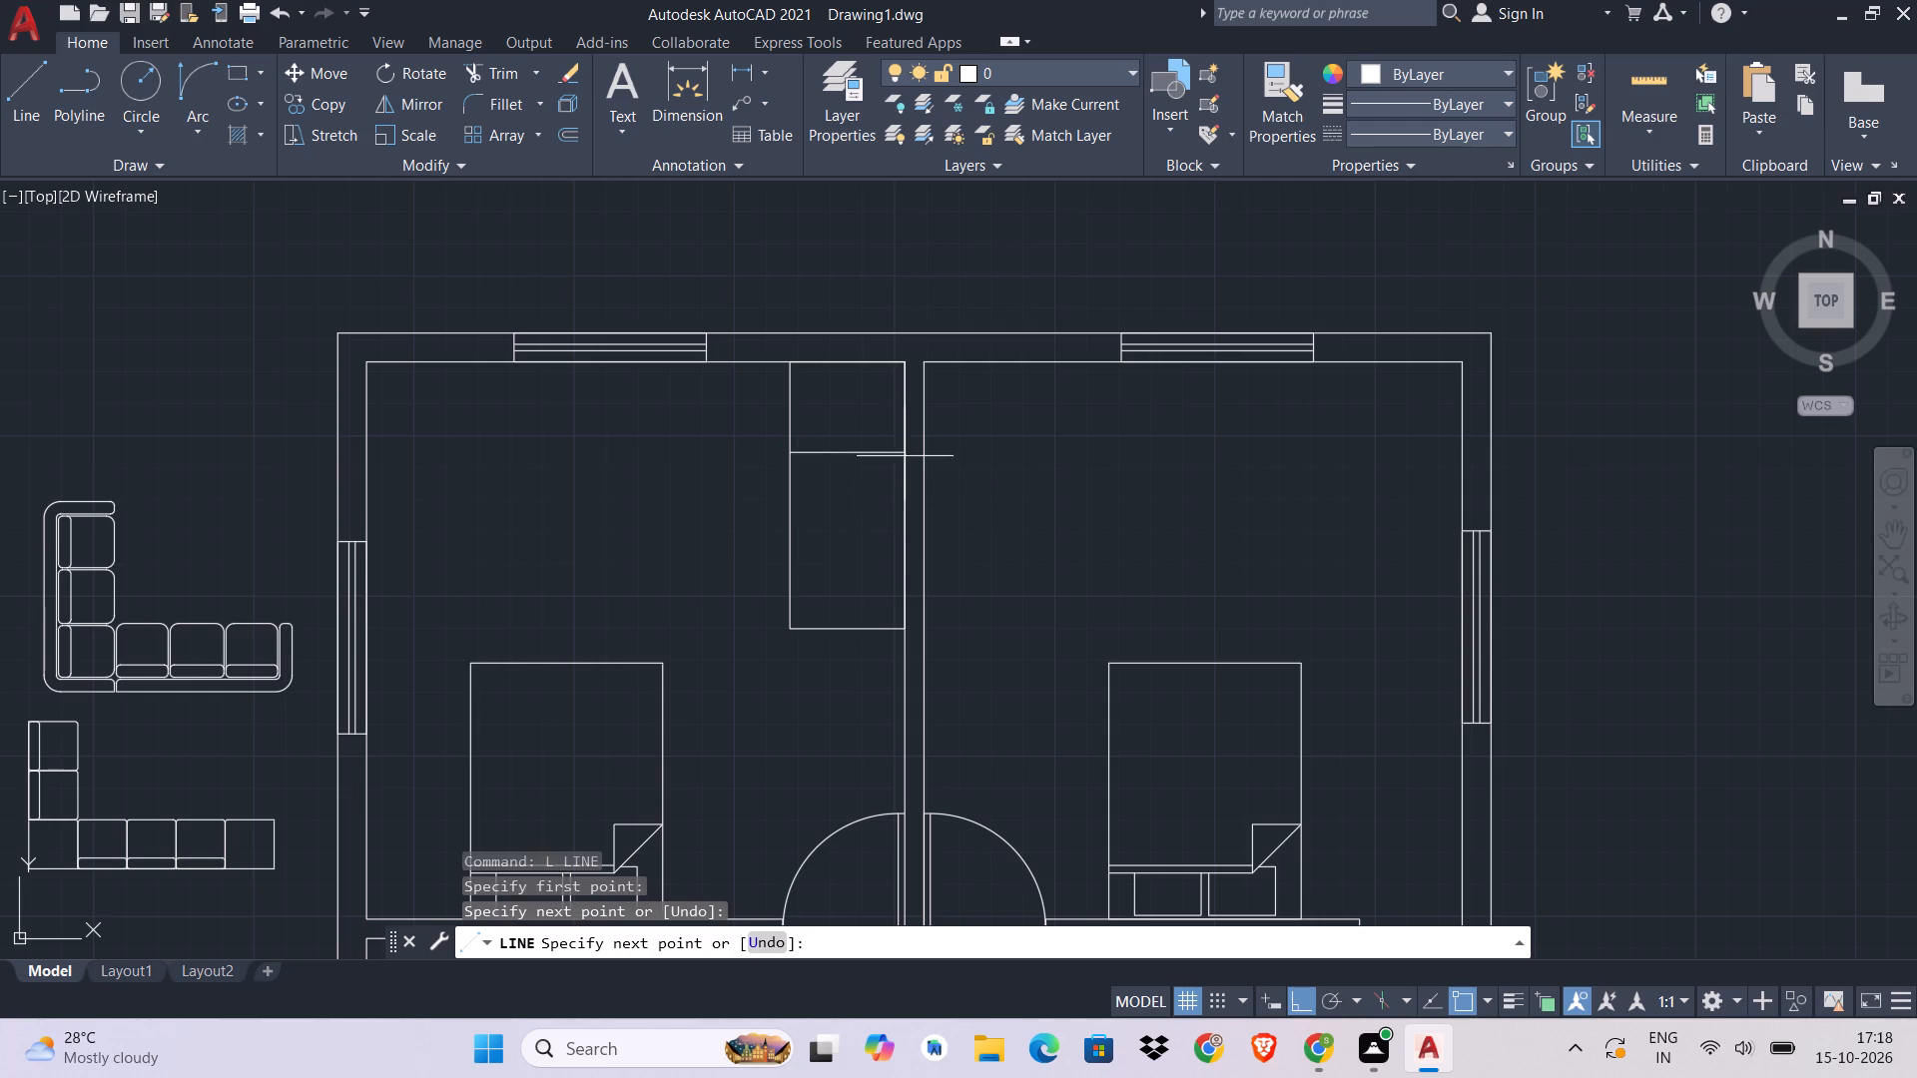
{"action": "key", "text": "Escape"}
{"action": "key", "text": "space"}
{"action": "left_click", "coordinate": [788, 553]}
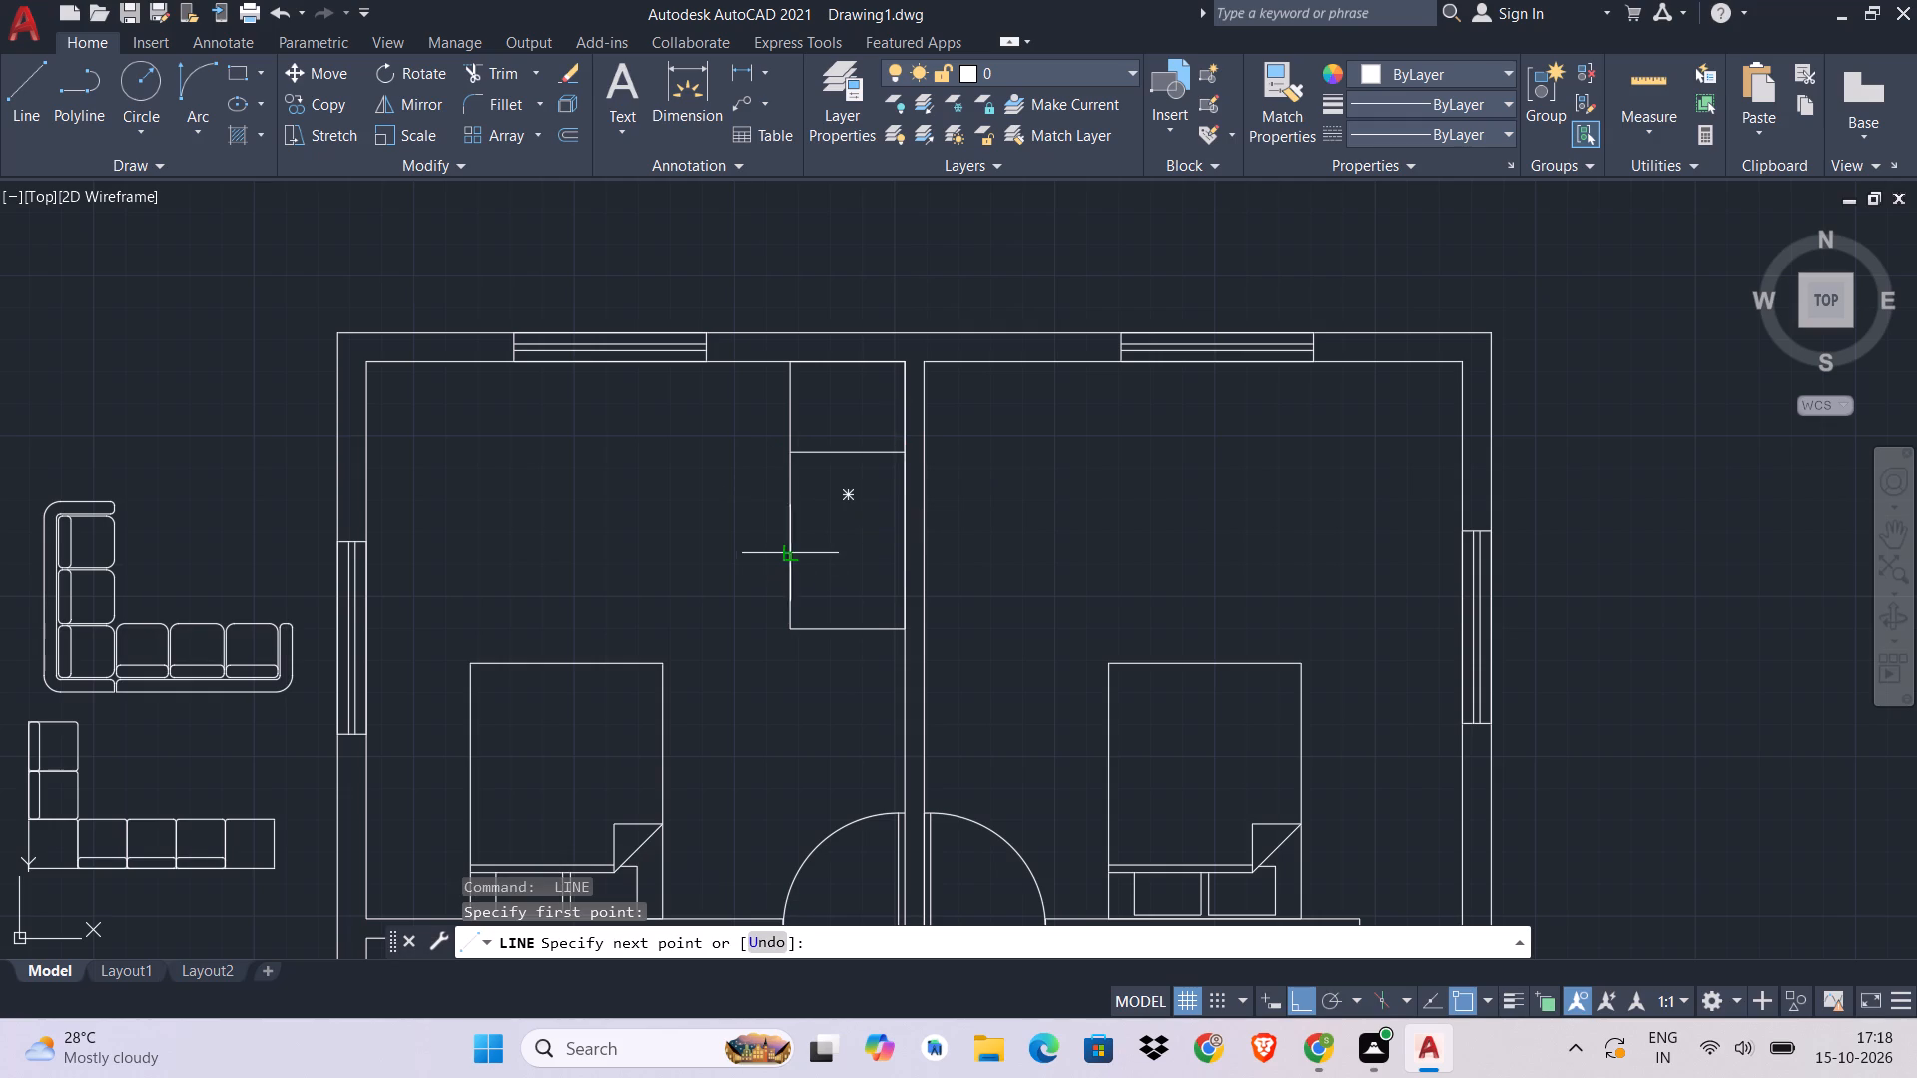
{"action": "left_click", "coordinate": [903, 553]}
{"action": "key", "text": "Escape"}
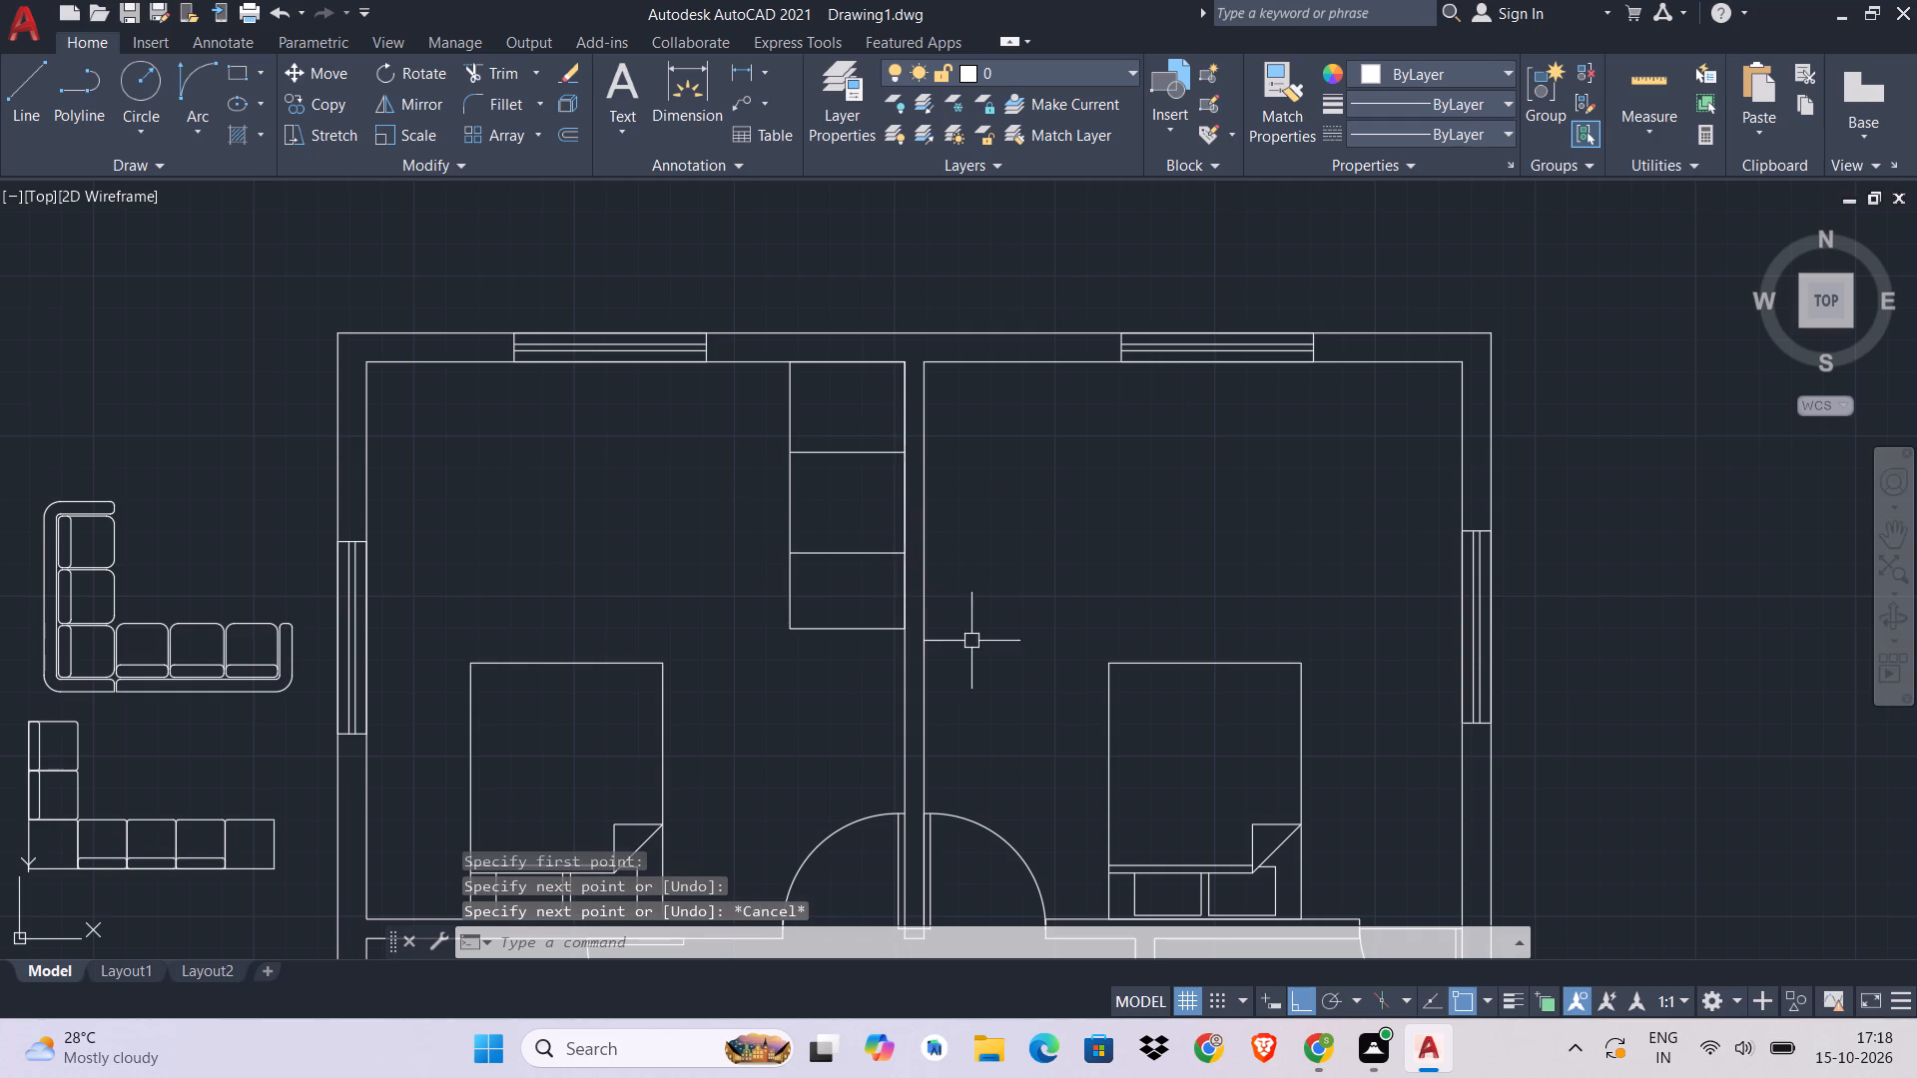
Move the wardrobe's lower divider line slightly upward to even out the compartments.
{"action": "scroll", "coordinate": [914, 475], "scroll_direction": "down", "scroll_amount": 1}
{"action": "left_click", "coordinate": [878, 431]}
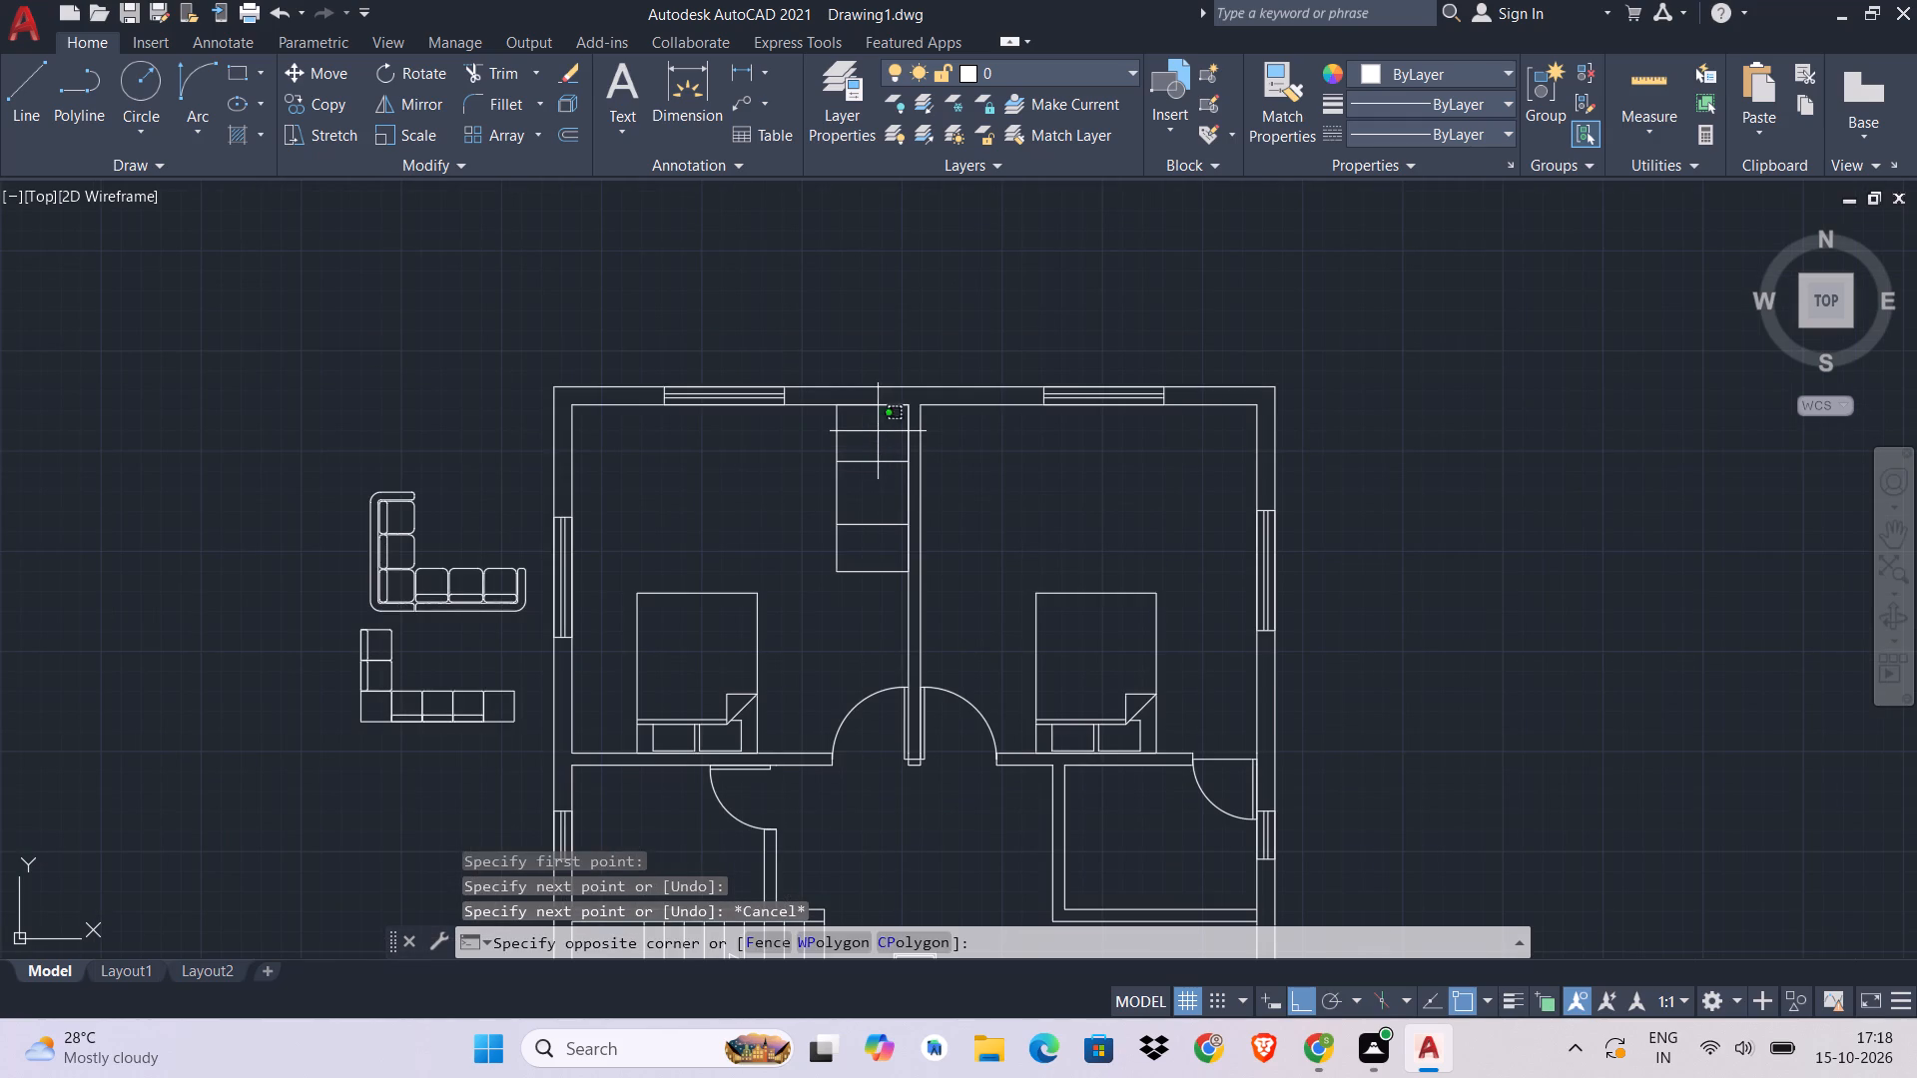
{"action": "left_click", "coordinate": [789, 519]}
{"action": "scroll", "coordinate": [820, 525], "scroll_direction": "up", "scroll_amount": 2}
{"action": "key", "text": "Escape"}
{"action": "left_click", "coordinate": [914, 473]}
{"action": "left_click", "coordinate": [870, 534]}
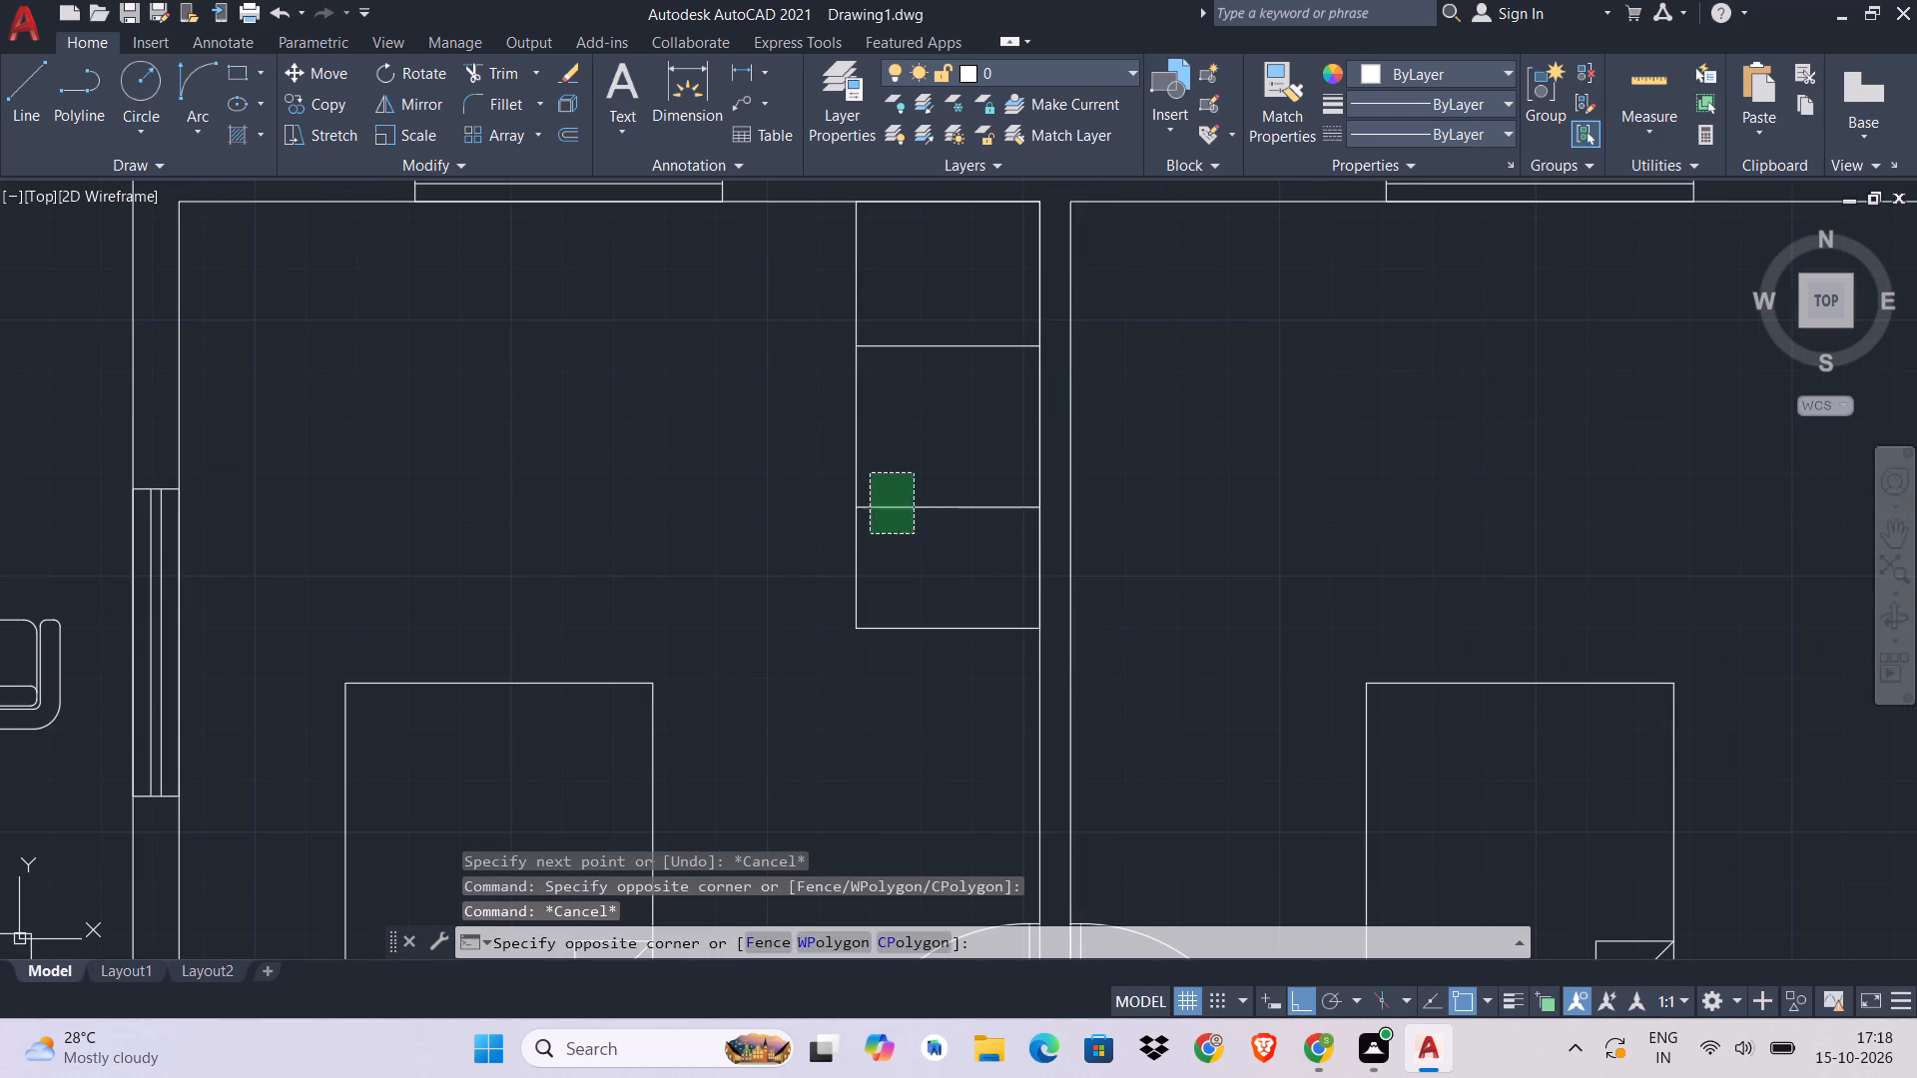
{"action": "key", "text": "Escape"}
{"action": "type", "text": "M"}
{"action": "key", "text": "space"}
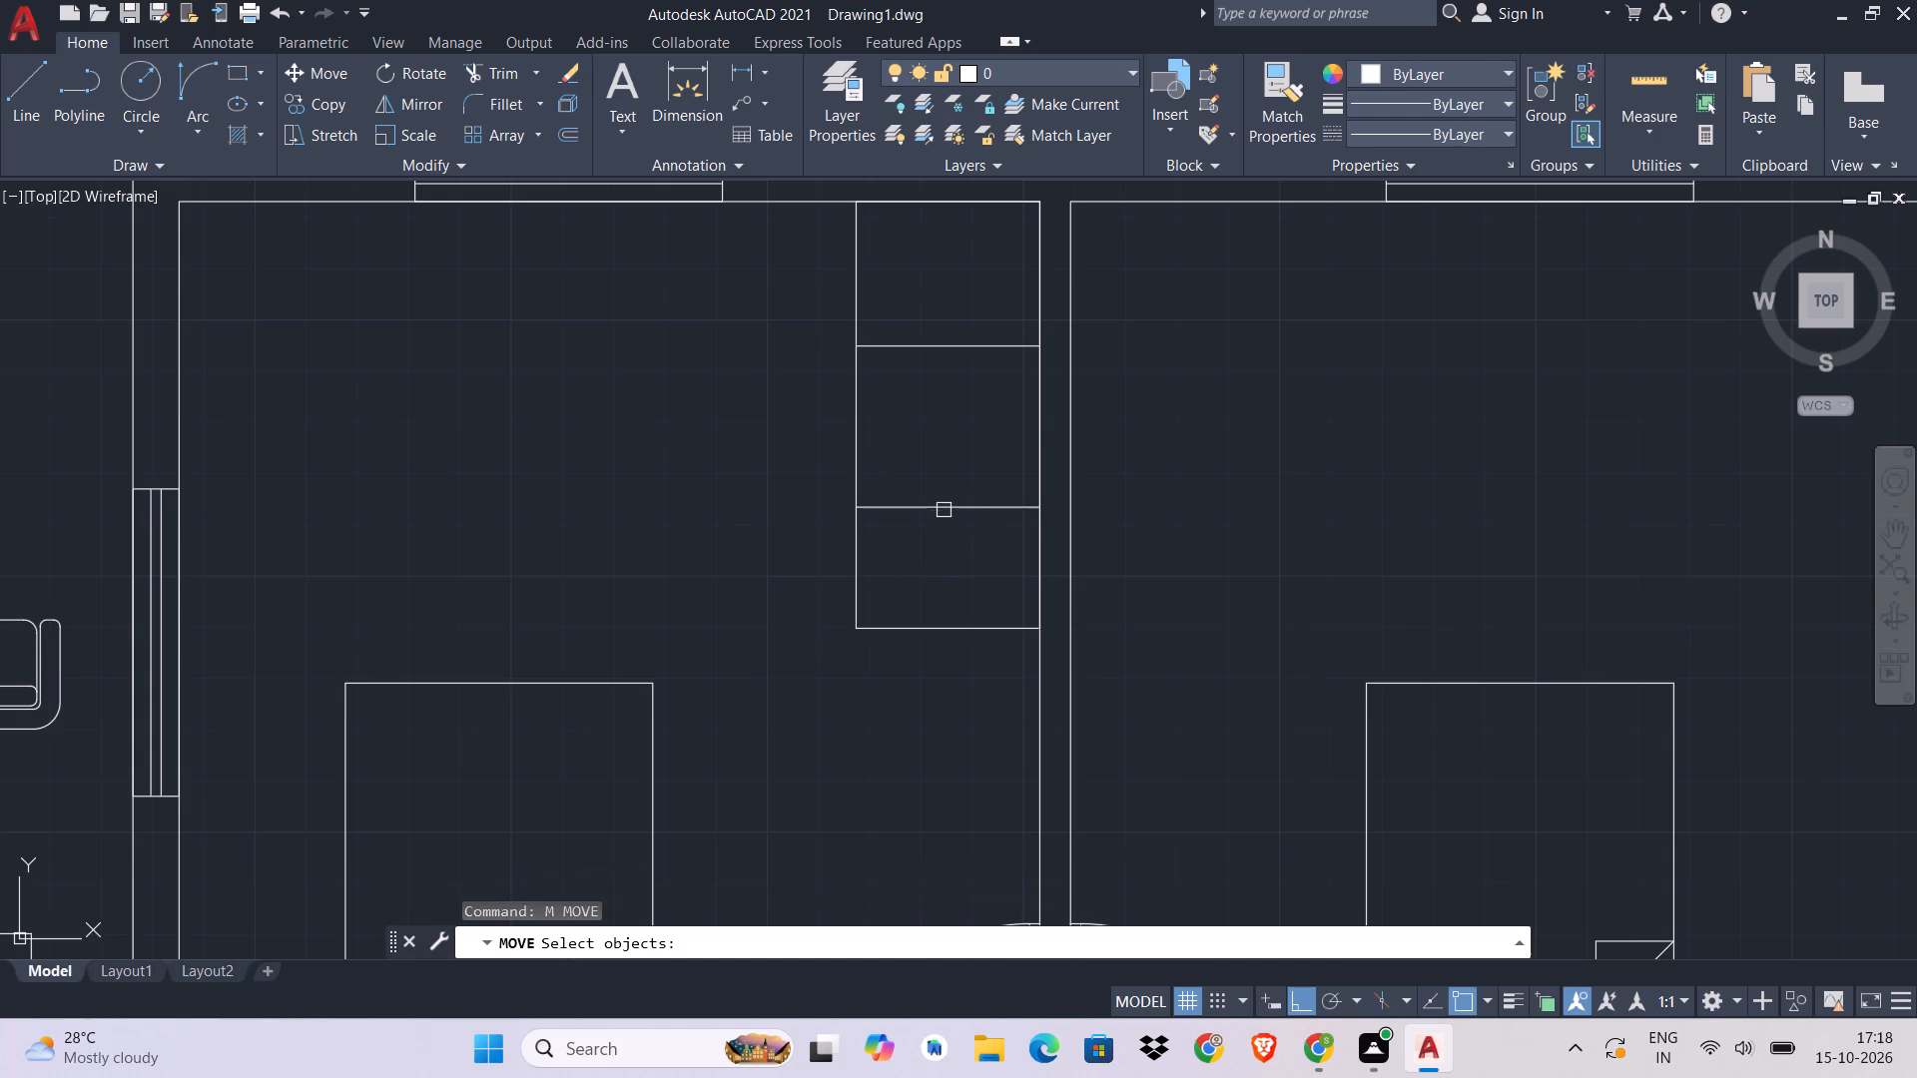
{"action": "left_click", "coordinate": [944, 510]}
{"action": "key", "text": "Return"}
{"action": "left_click", "coordinate": [951, 495]}
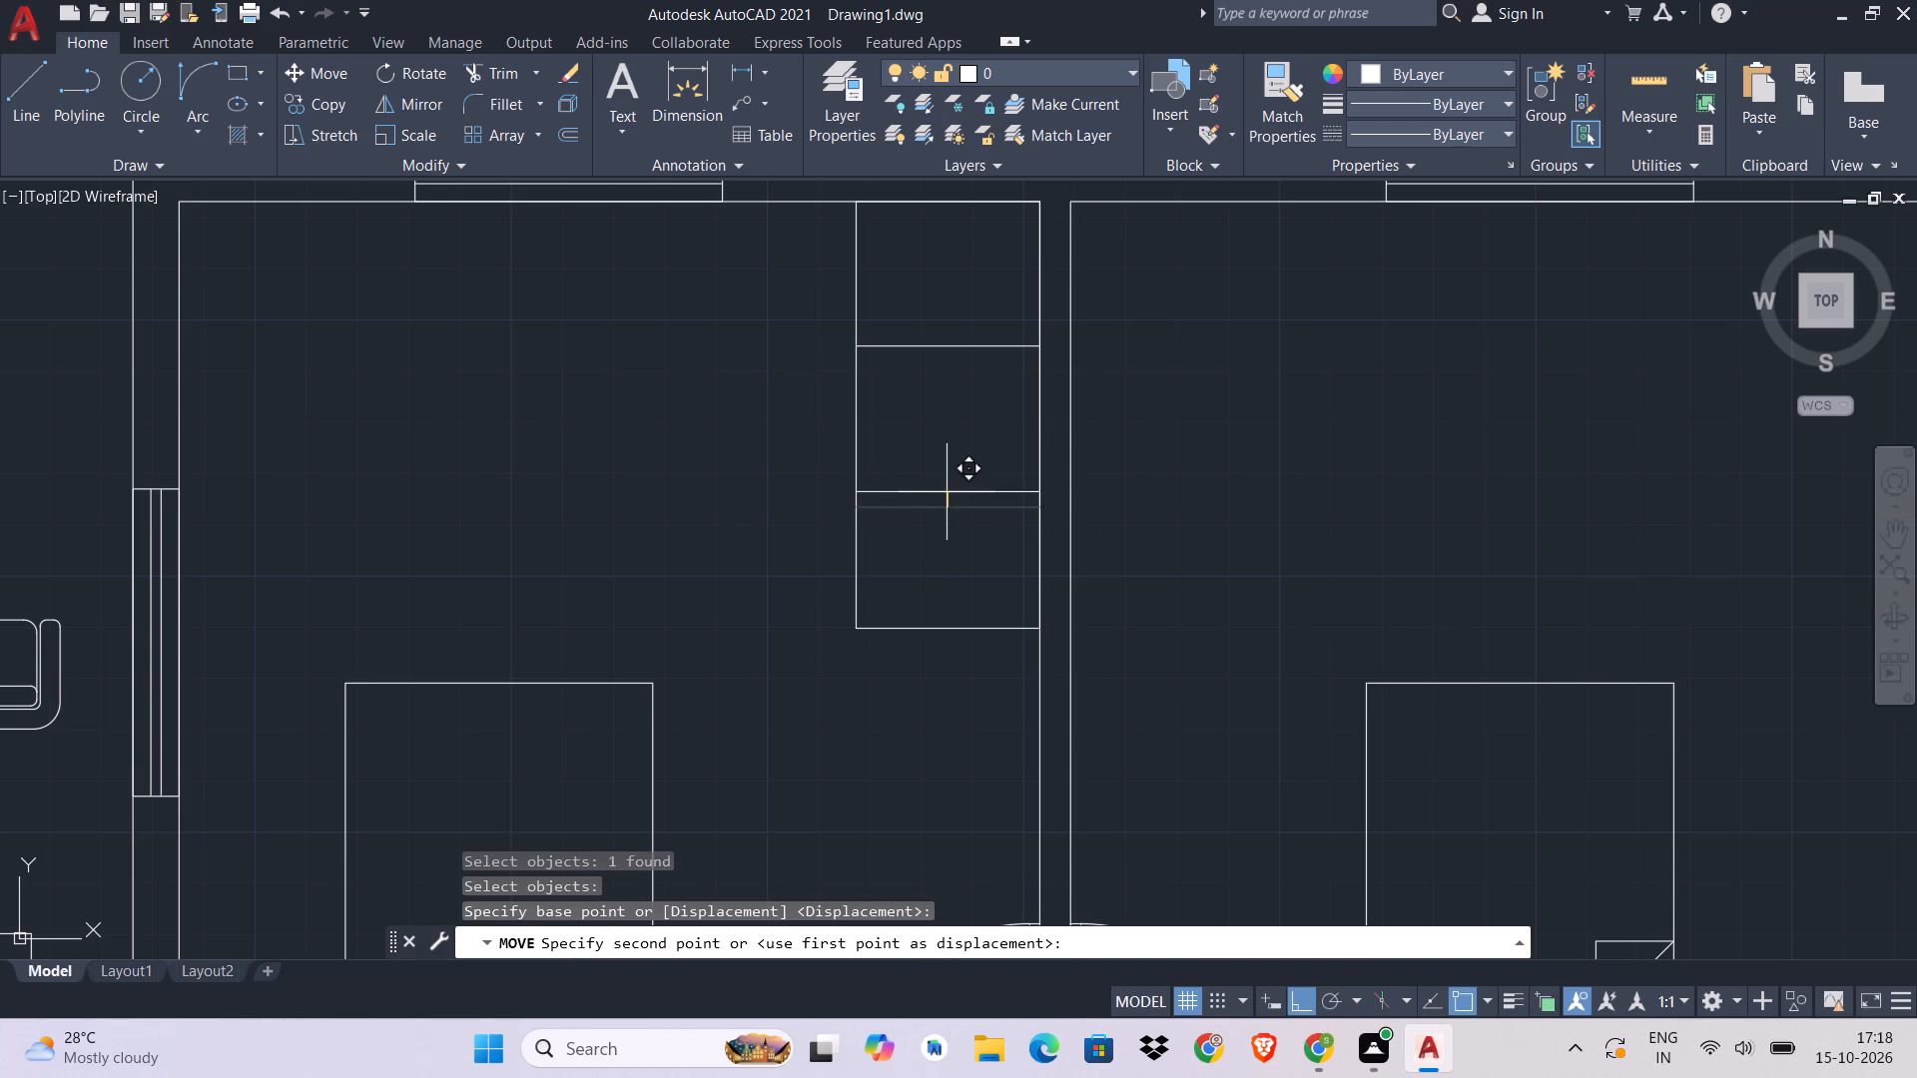
{"action": "left_click", "coordinate": [947, 487]}
Copy the three-compartment wardrobe from its lower-left corner to the other side of the partition wall, in the upper-right bedroom.
{"action": "middle_click_drag", "start_coordinate": [972, 598], "coordinate": [1016, 626]}
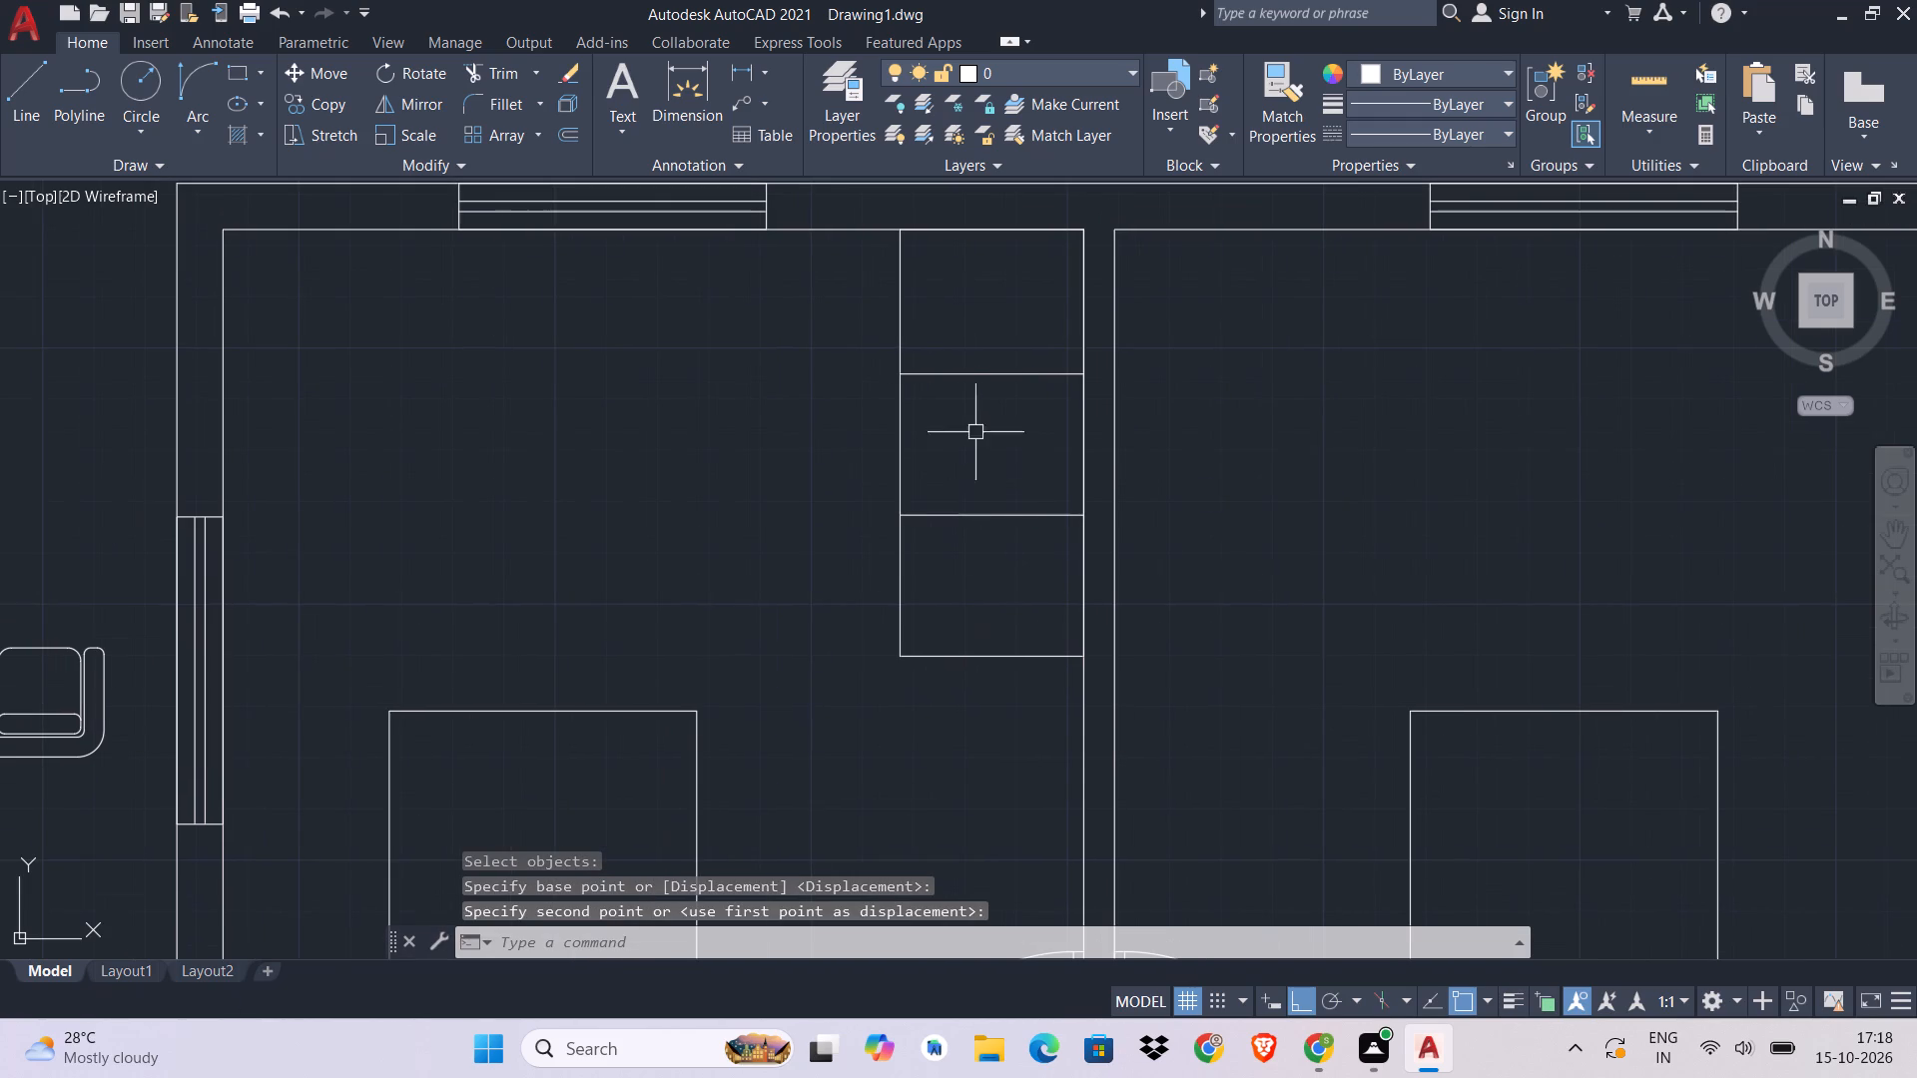
{"action": "left_click", "coordinate": [969, 369]}
{"action": "left_click", "coordinate": [980, 260]}
{"action": "left_click", "coordinate": [777, 685]}
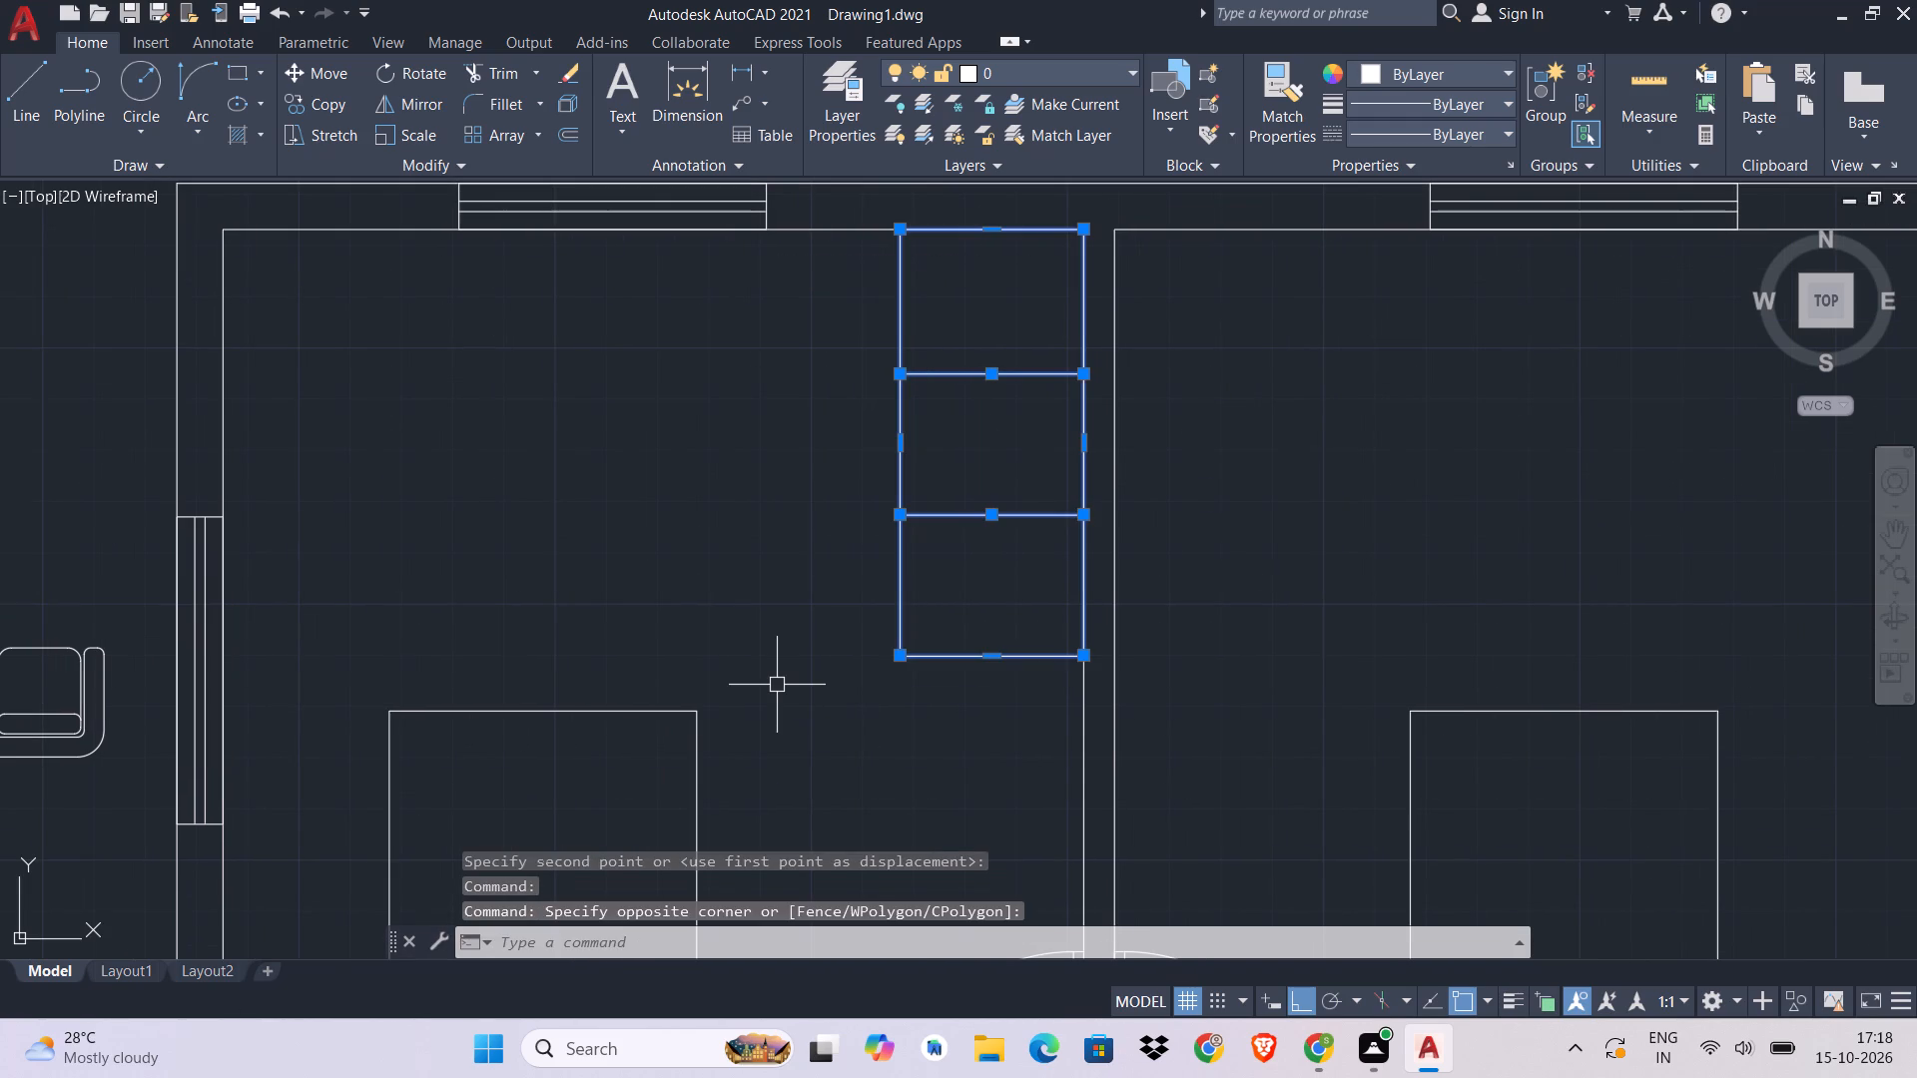
{"action": "type", "text": "CO"}
{"action": "key", "text": "space"}
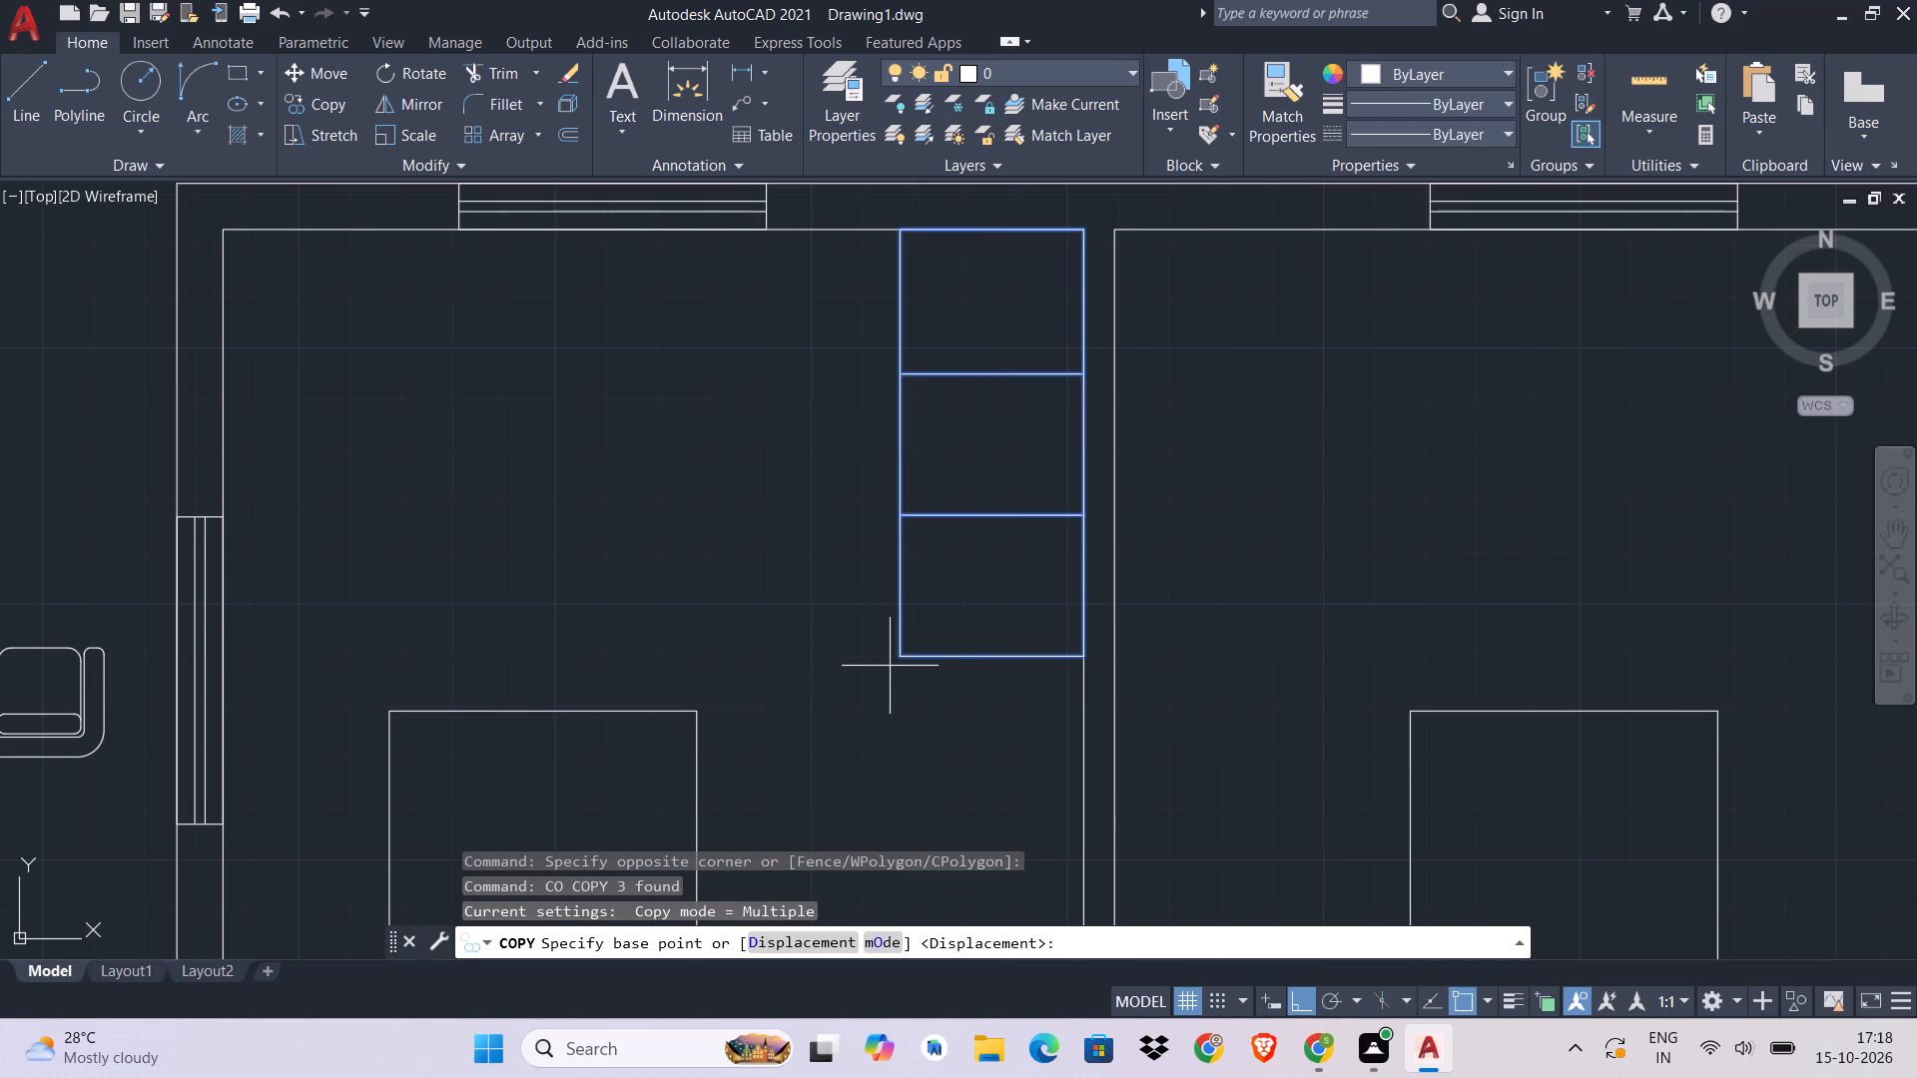
{"action": "left_click", "coordinate": [897, 663]}
{"action": "left_click", "coordinate": [1119, 660]}
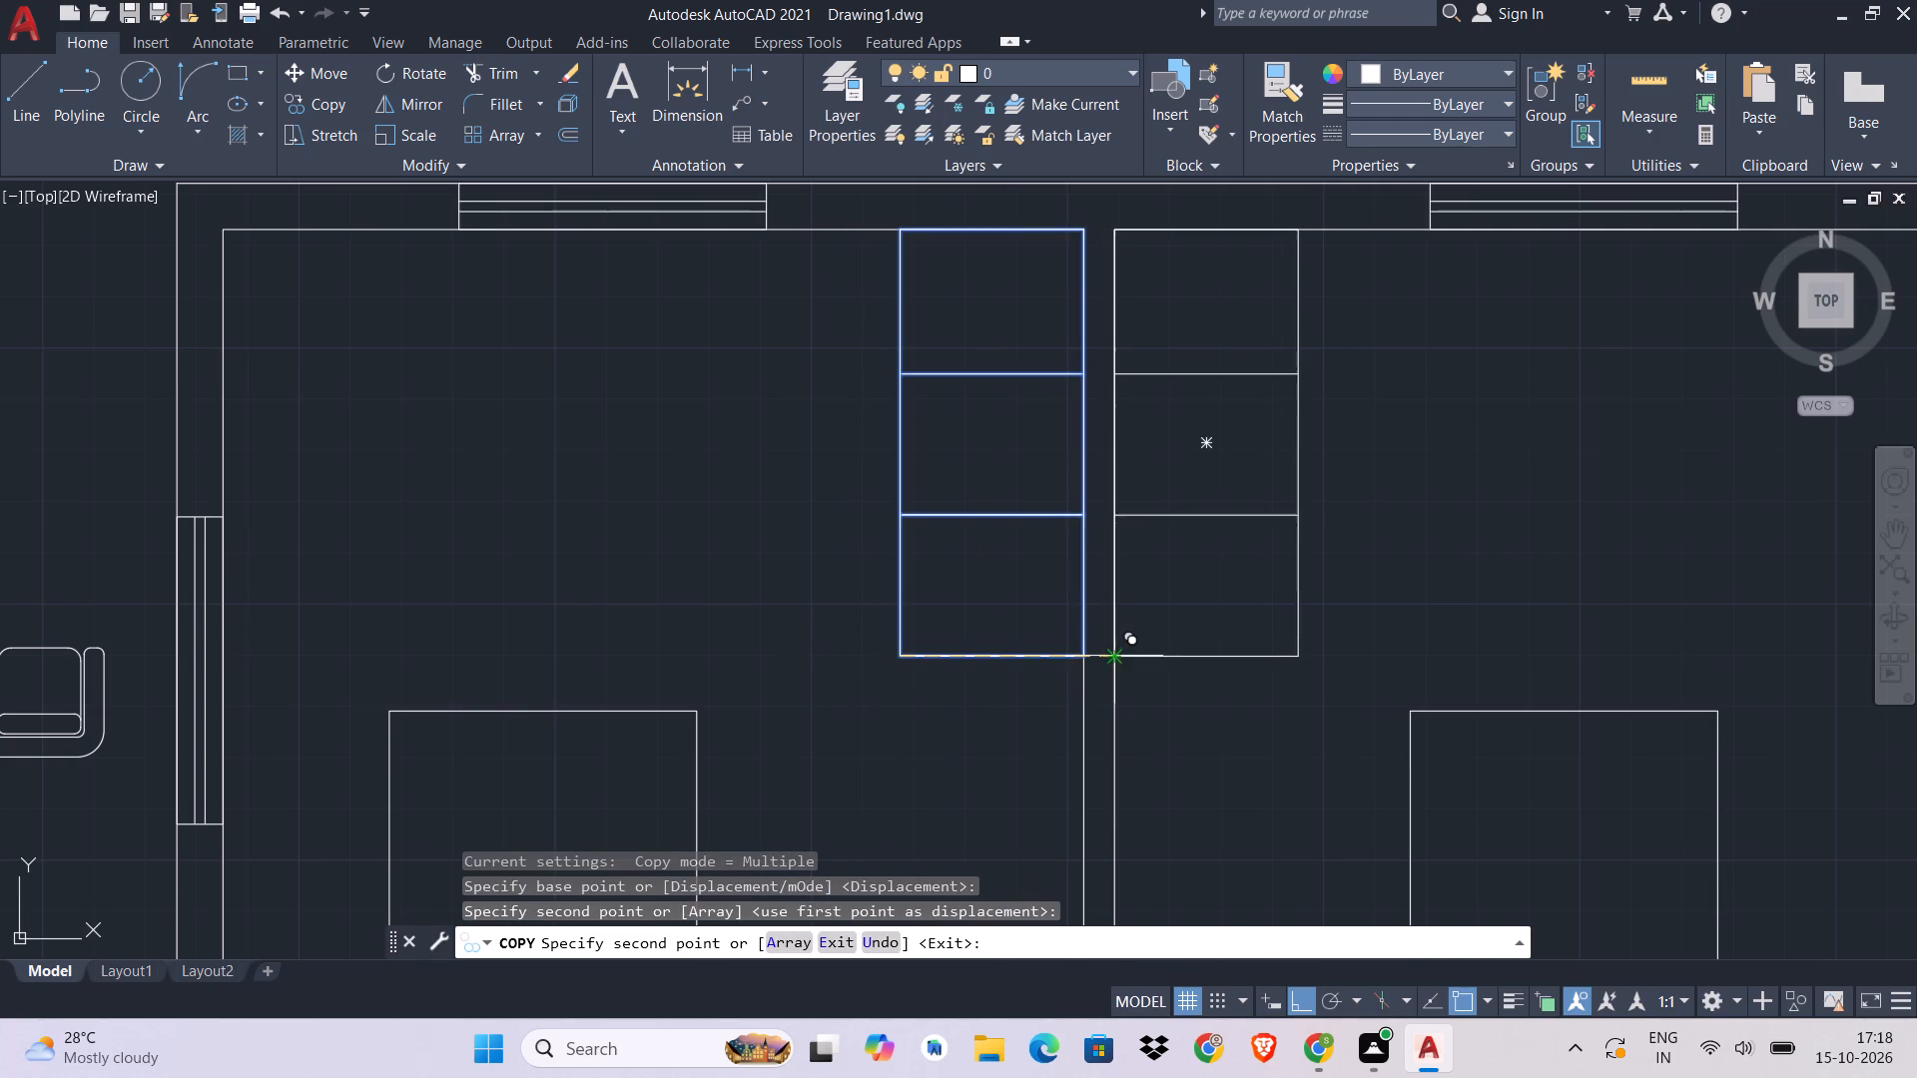
{"action": "key", "text": "Escape"}
Draw a vertical line through each wardrobe from its top edge to its bottom edge, slightly inside the room-side edge.
{"action": "scroll", "coordinate": [1225, 731], "scroll_direction": "down", "scroll_amount": 1}
{"action": "scroll", "coordinate": [1225, 732], "scroll_direction": "up", "scroll_amount": 1}
{"action": "scroll", "coordinate": [1225, 739], "scroll_direction": "down", "scroll_amount": 1}
{"action": "middle_click_drag", "start_coordinate": [1225, 739], "coordinate": [1240, 532]}
{"action": "scroll", "coordinate": [1225, 739], "scroll_direction": "up", "scroll_amount": 1}
{"action": "scroll", "coordinate": [1240, 531], "scroll_direction": "down", "scroll_amount": 3}
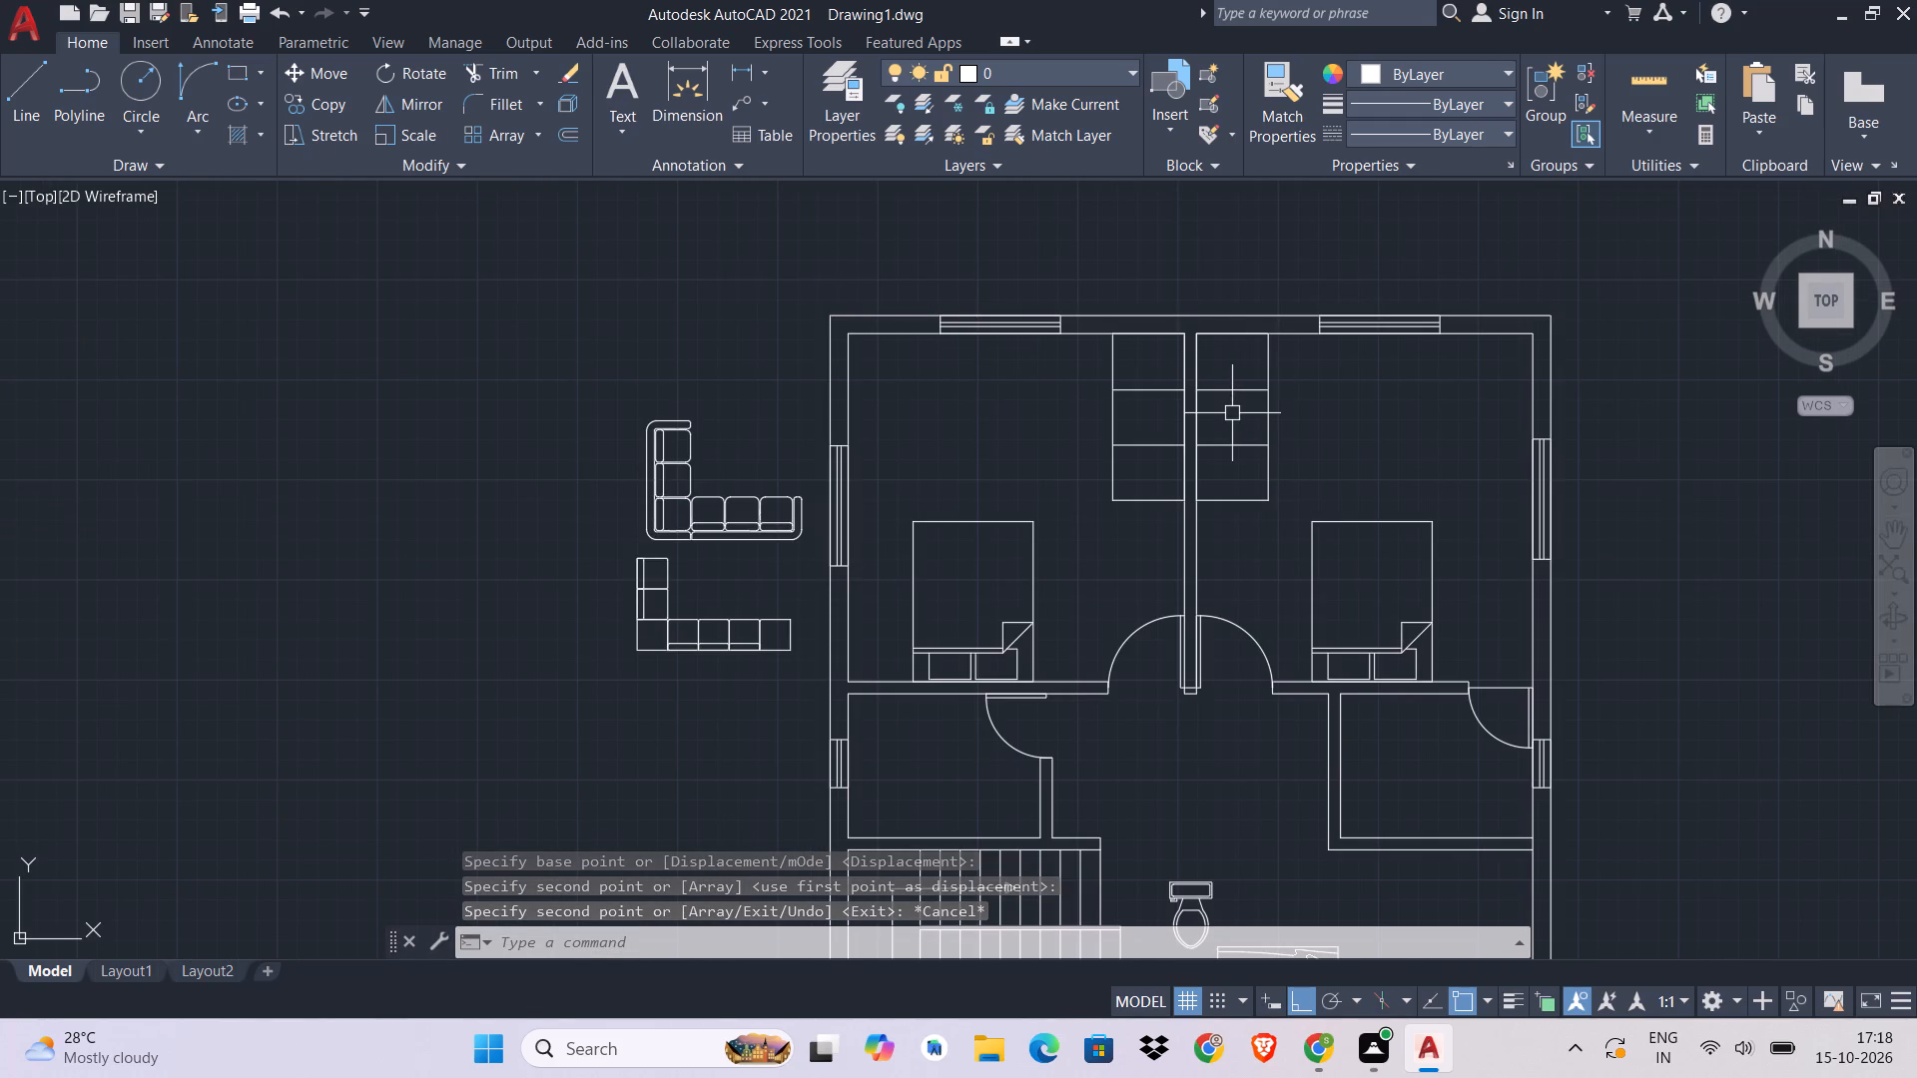
{"action": "type", "text": "L"}
{"action": "key", "text": "space"}
{"action": "scroll", "coordinate": [1234, 326], "scroll_direction": "up", "scroll_amount": 1}
{"action": "left_click", "coordinate": [1253, 339]}
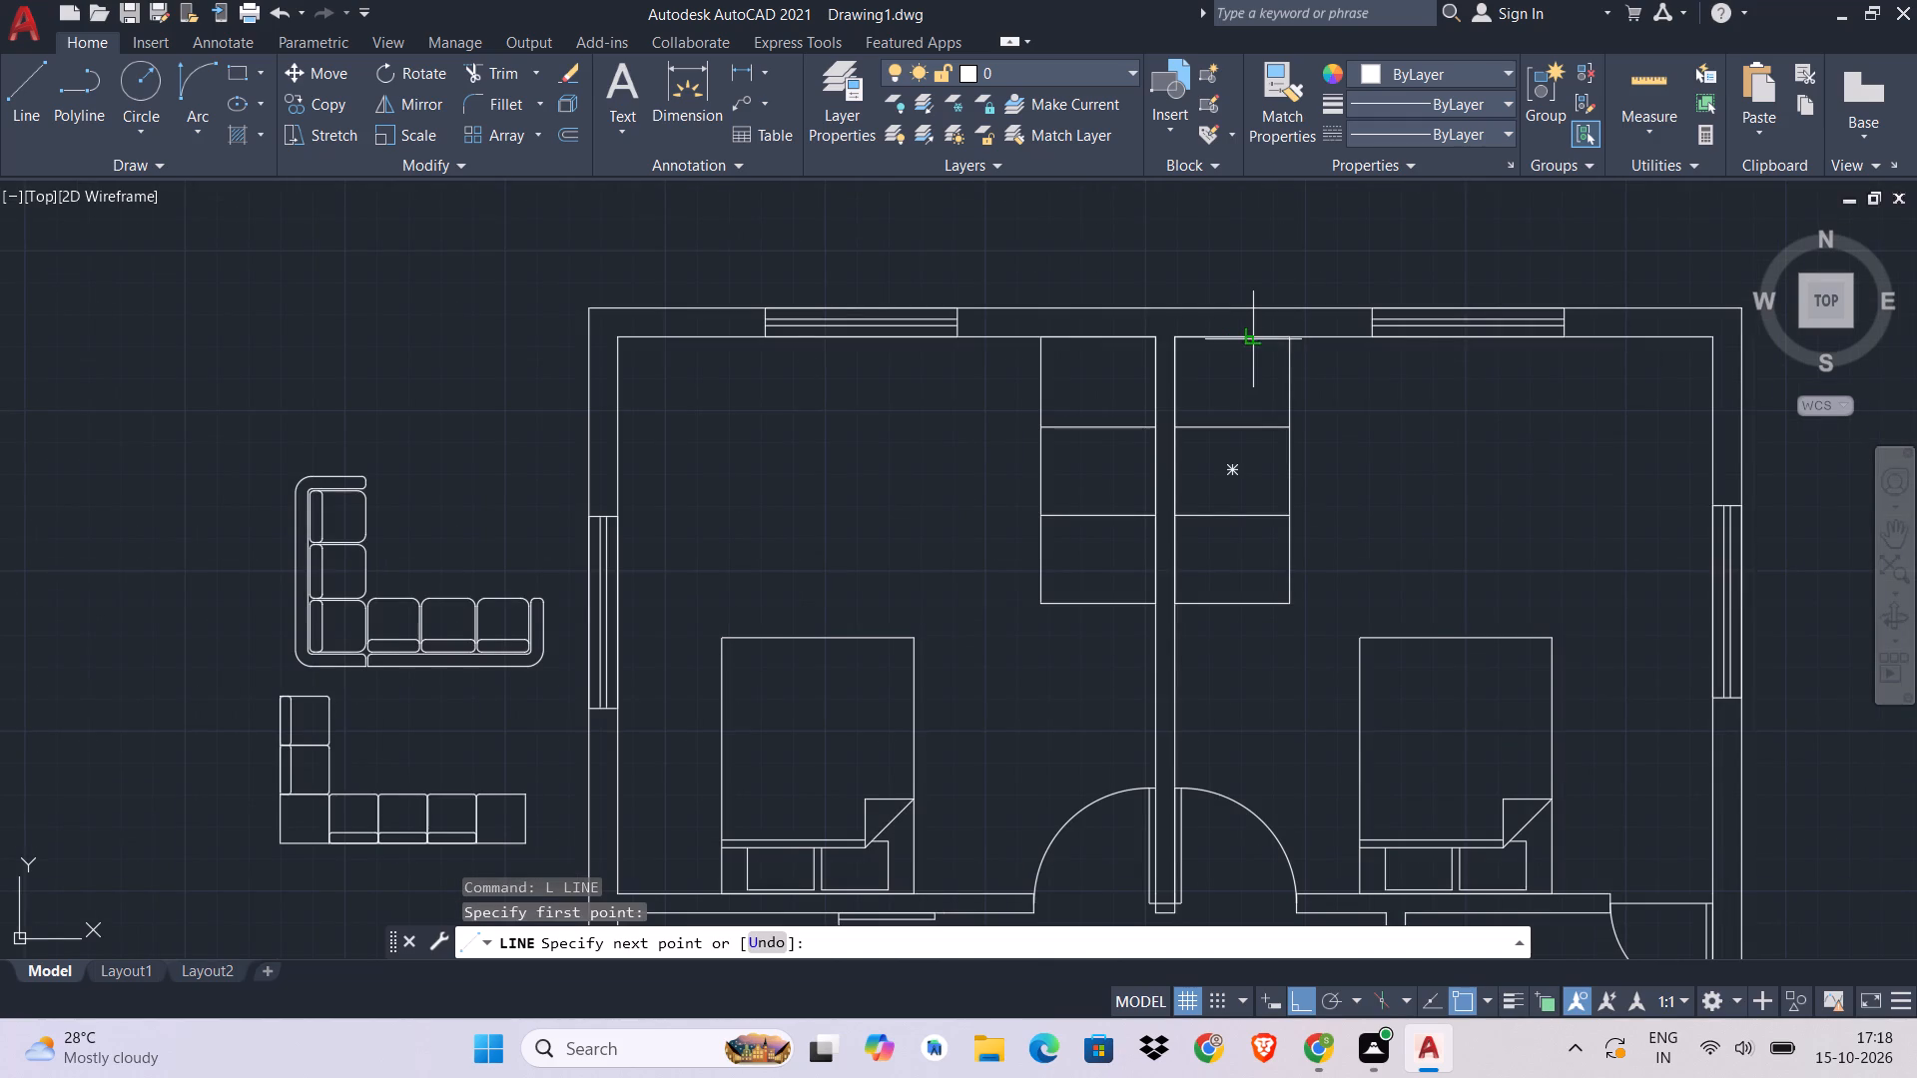
{"action": "left_click", "coordinate": [1262, 603]}
{"action": "key", "text": "Escape"}
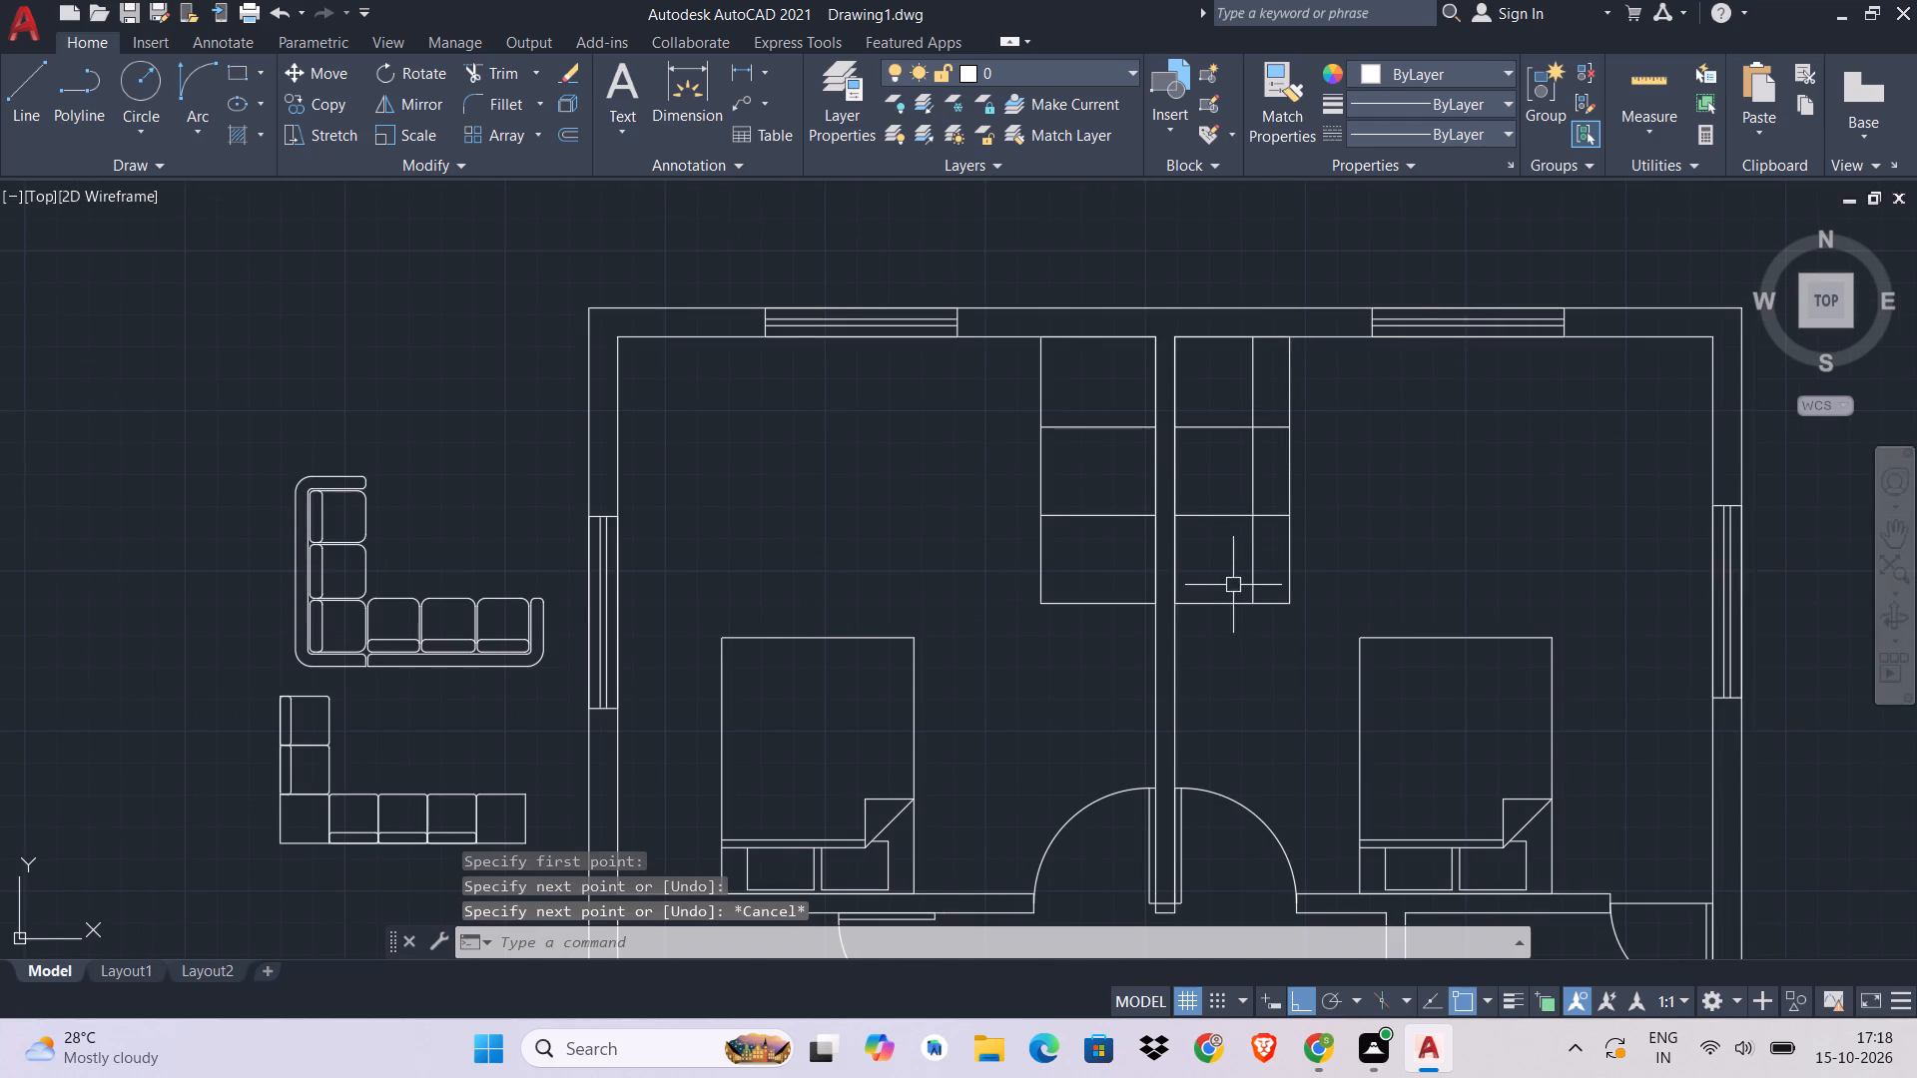
{"action": "key", "text": "space"}
{"action": "left_click", "coordinate": [1064, 337]}
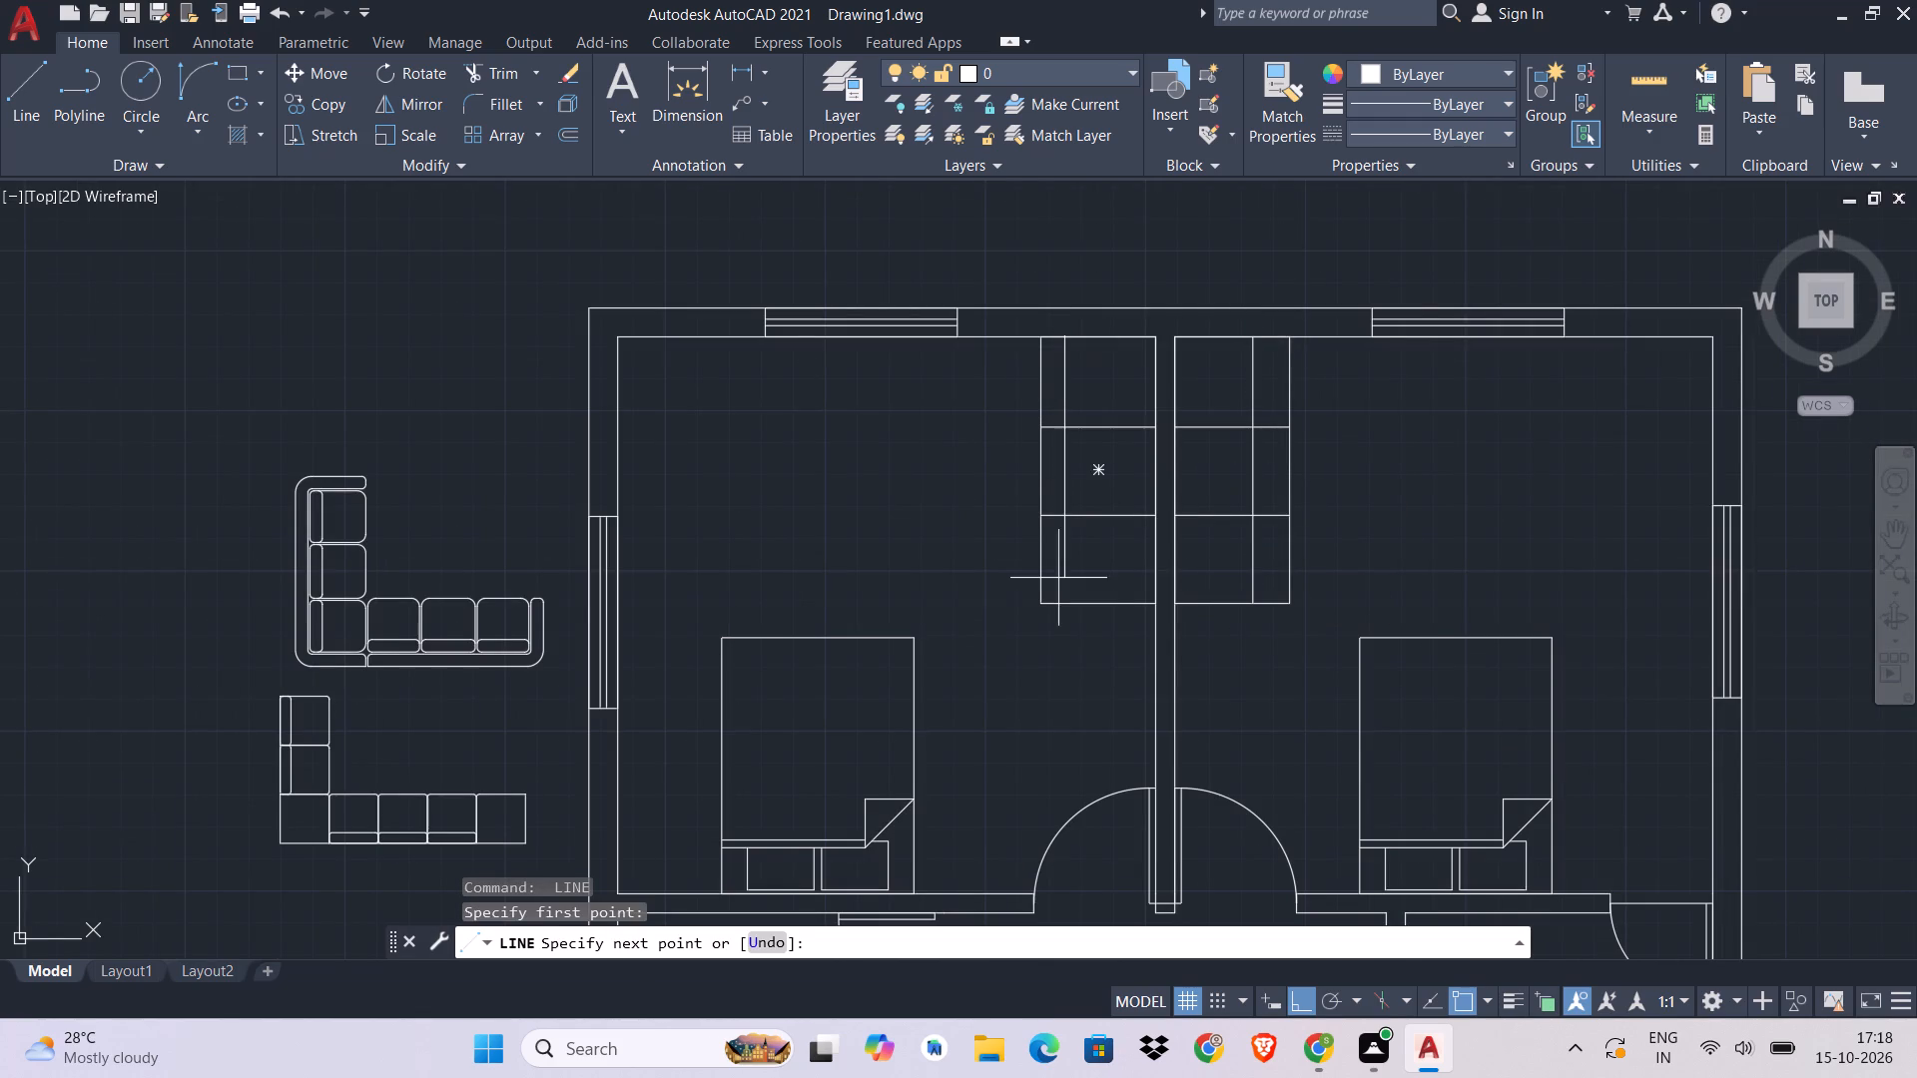
{"action": "left_click", "coordinate": [1058, 606]}
{"action": "key", "text": "Escape"}
Trim the upper-left bedroom's wardrobe back to its new vertical line, removing the old outer edge and protruding divider and bottom-edge ends.
{"action": "type", "text": "TR"}
{"action": "key", "text": "space"}
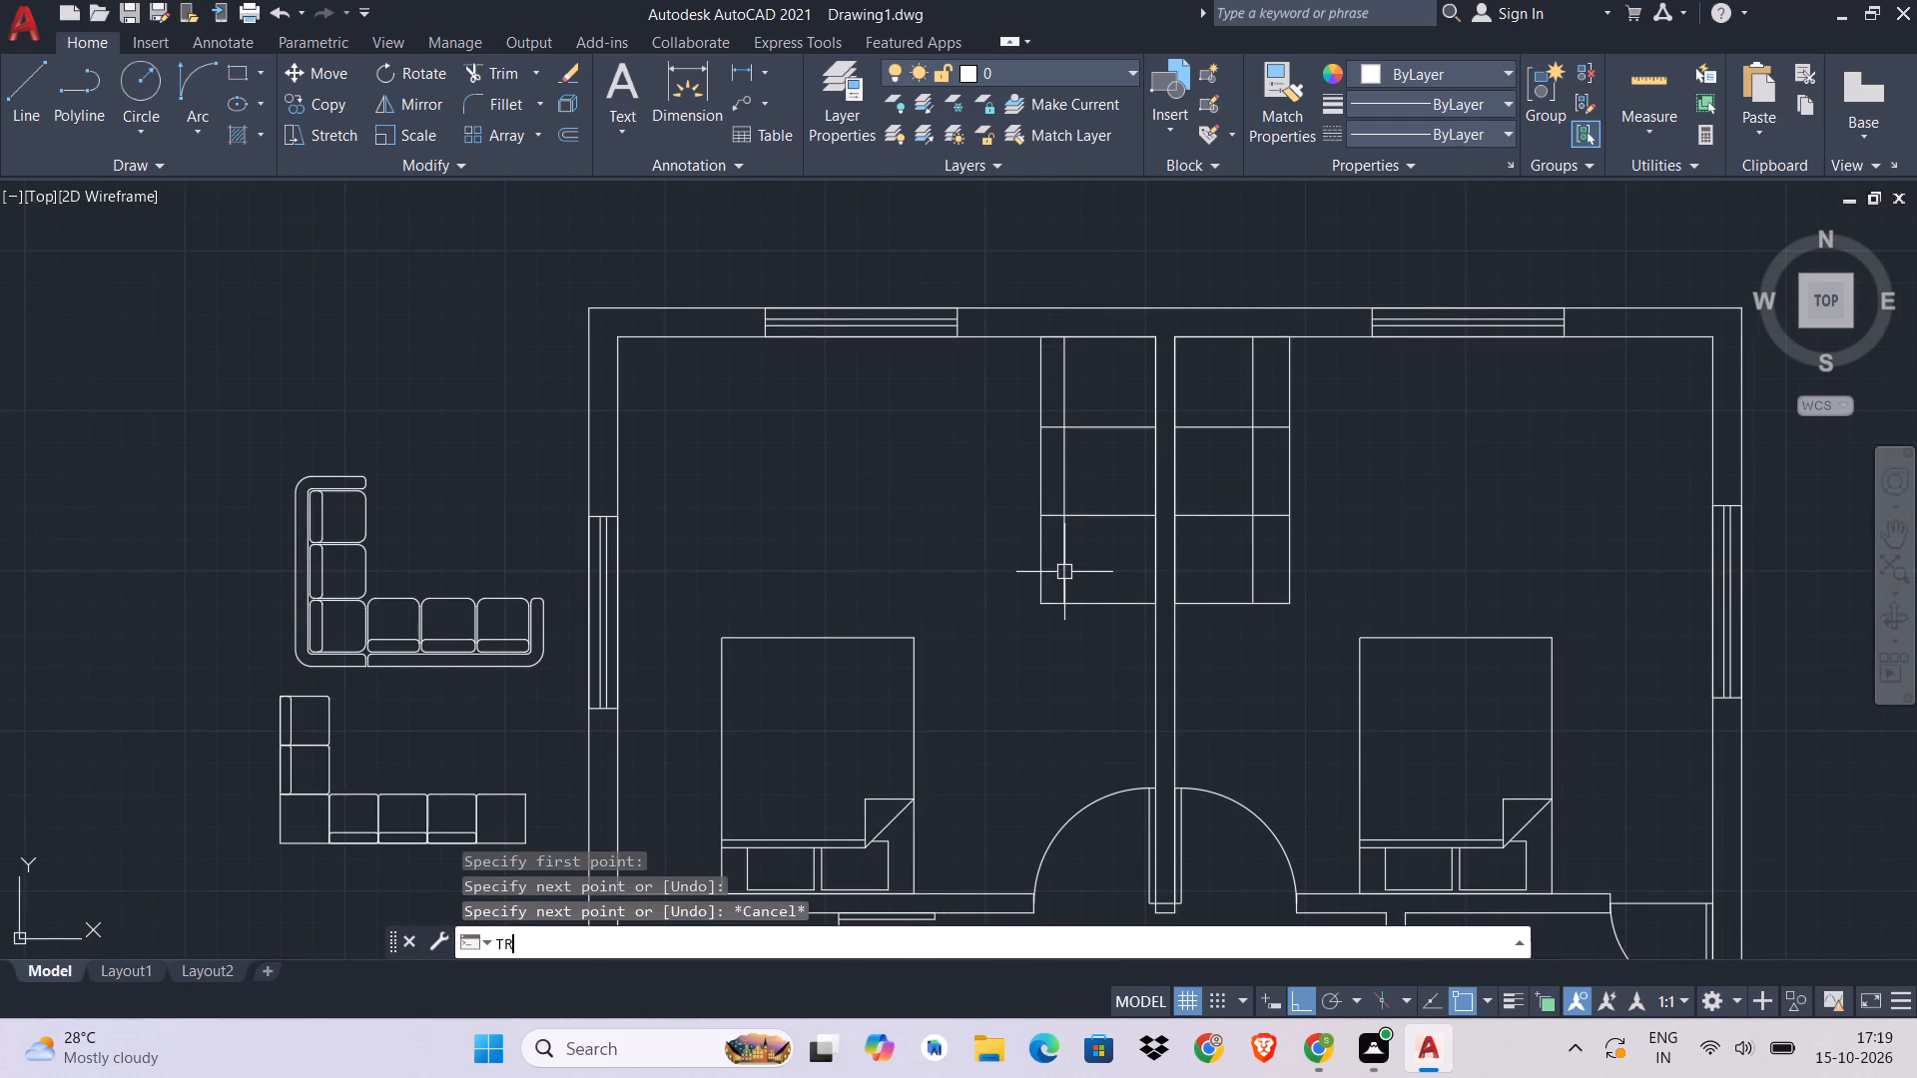
{"action": "scroll", "coordinate": [1021, 379], "scroll_direction": "up", "scroll_amount": 3}
{"action": "left_click", "coordinate": [1060, 434]}
{"action": "left_click", "coordinate": [1085, 417]}
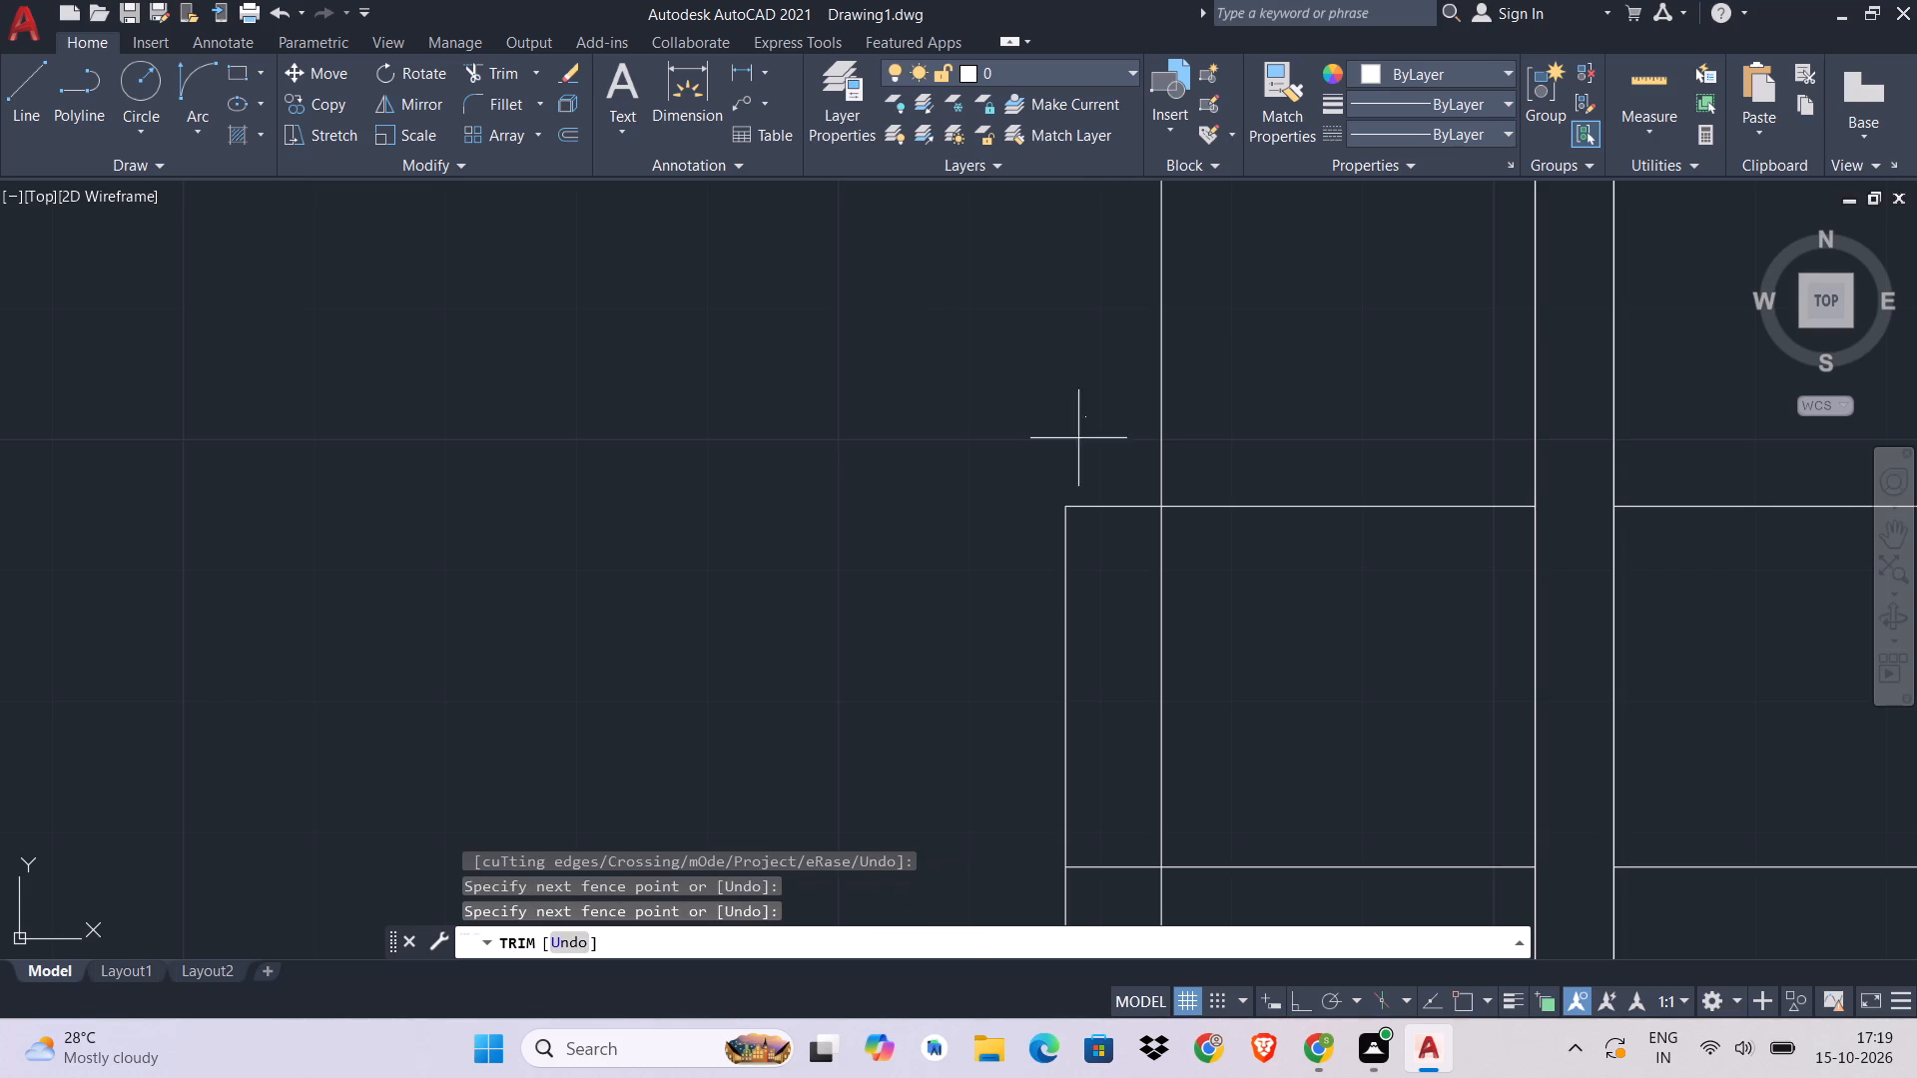
{"action": "scroll", "coordinate": [1056, 609], "scroll_direction": "down", "scroll_amount": 1}
{"action": "scroll", "coordinate": [1056, 612], "scroll_direction": "up", "scroll_amount": 1}
{"action": "middle_click_drag", "start_coordinate": [1056, 612], "coordinate": [1071, 466]}
{"action": "scroll", "coordinate": [1063, 688], "scroll_direction": "down", "scroll_amount": 4}
{"action": "middle_click_drag", "start_coordinate": [1072, 666], "coordinate": [1092, 569]}
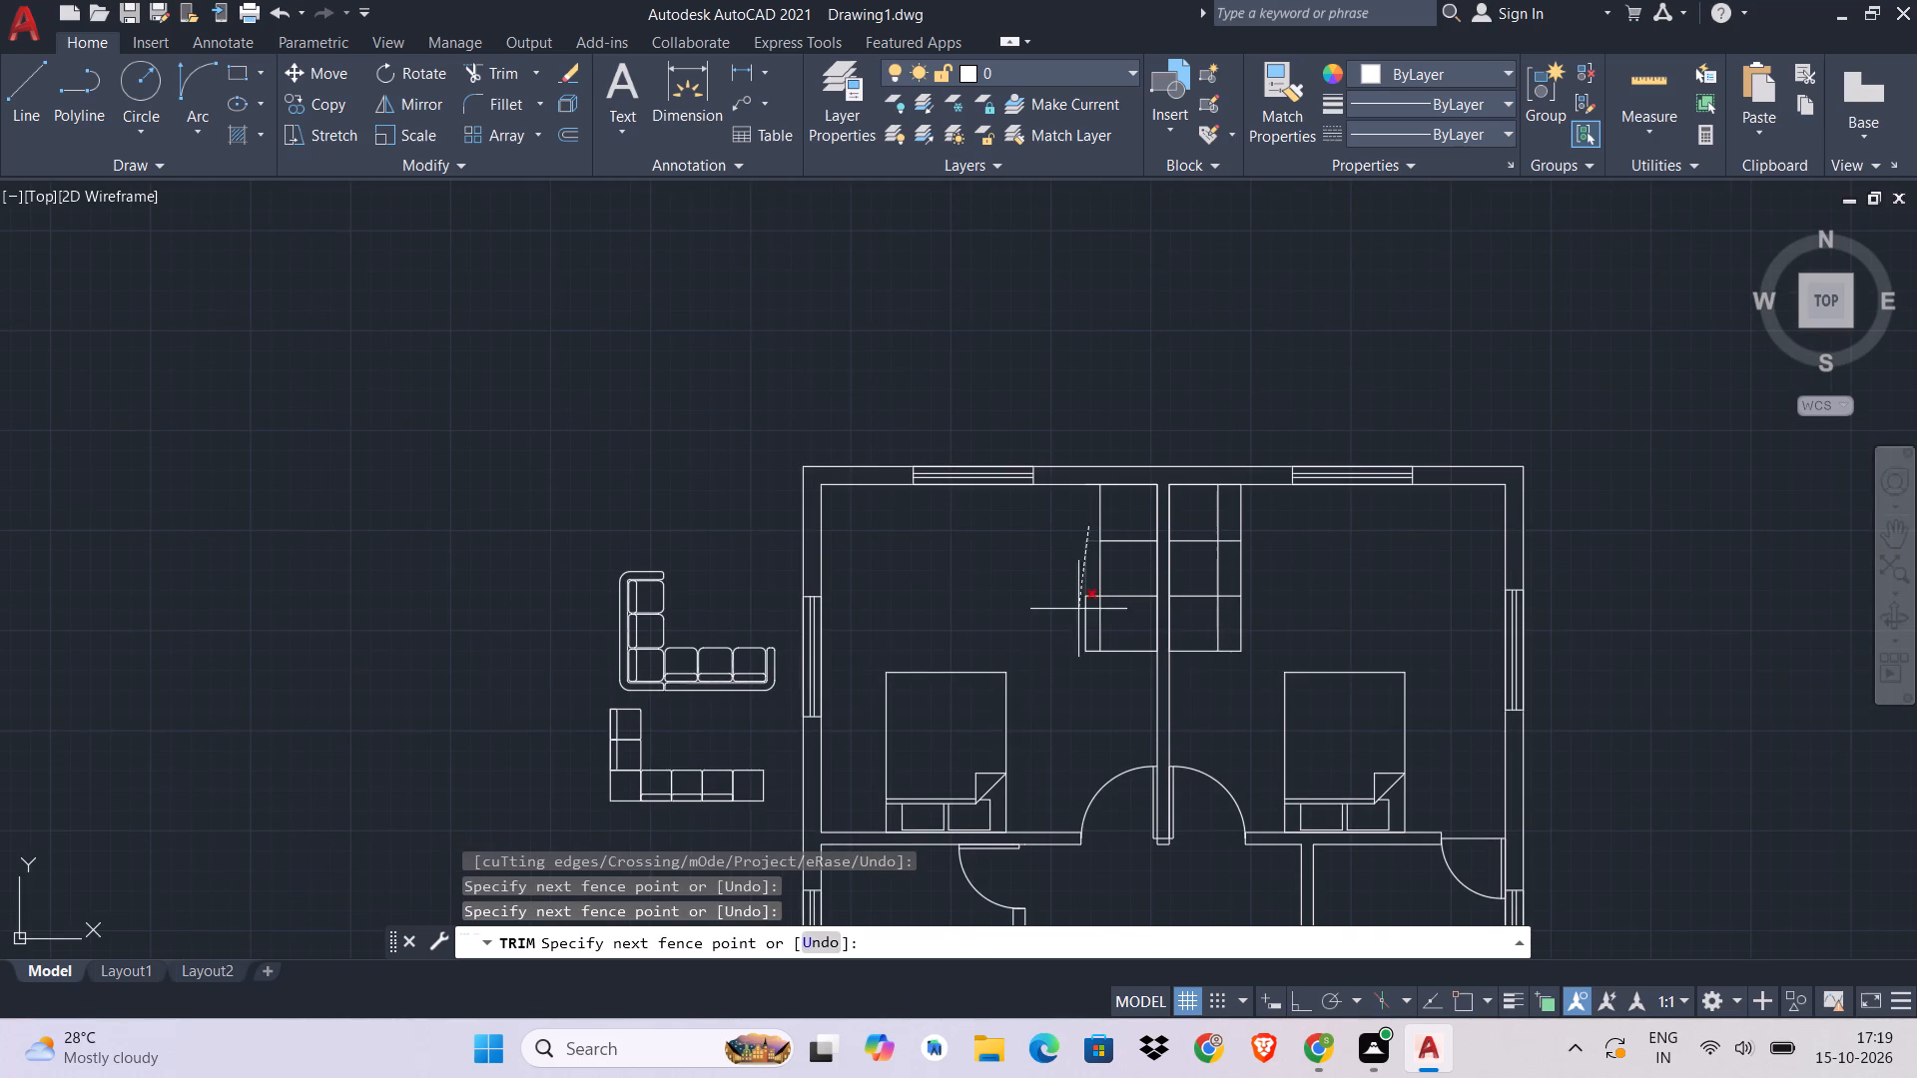
{"action": "left_click", "coordinate": [1080, 650]}
{"action": "left_click", "coordinate": [1087, 647]}
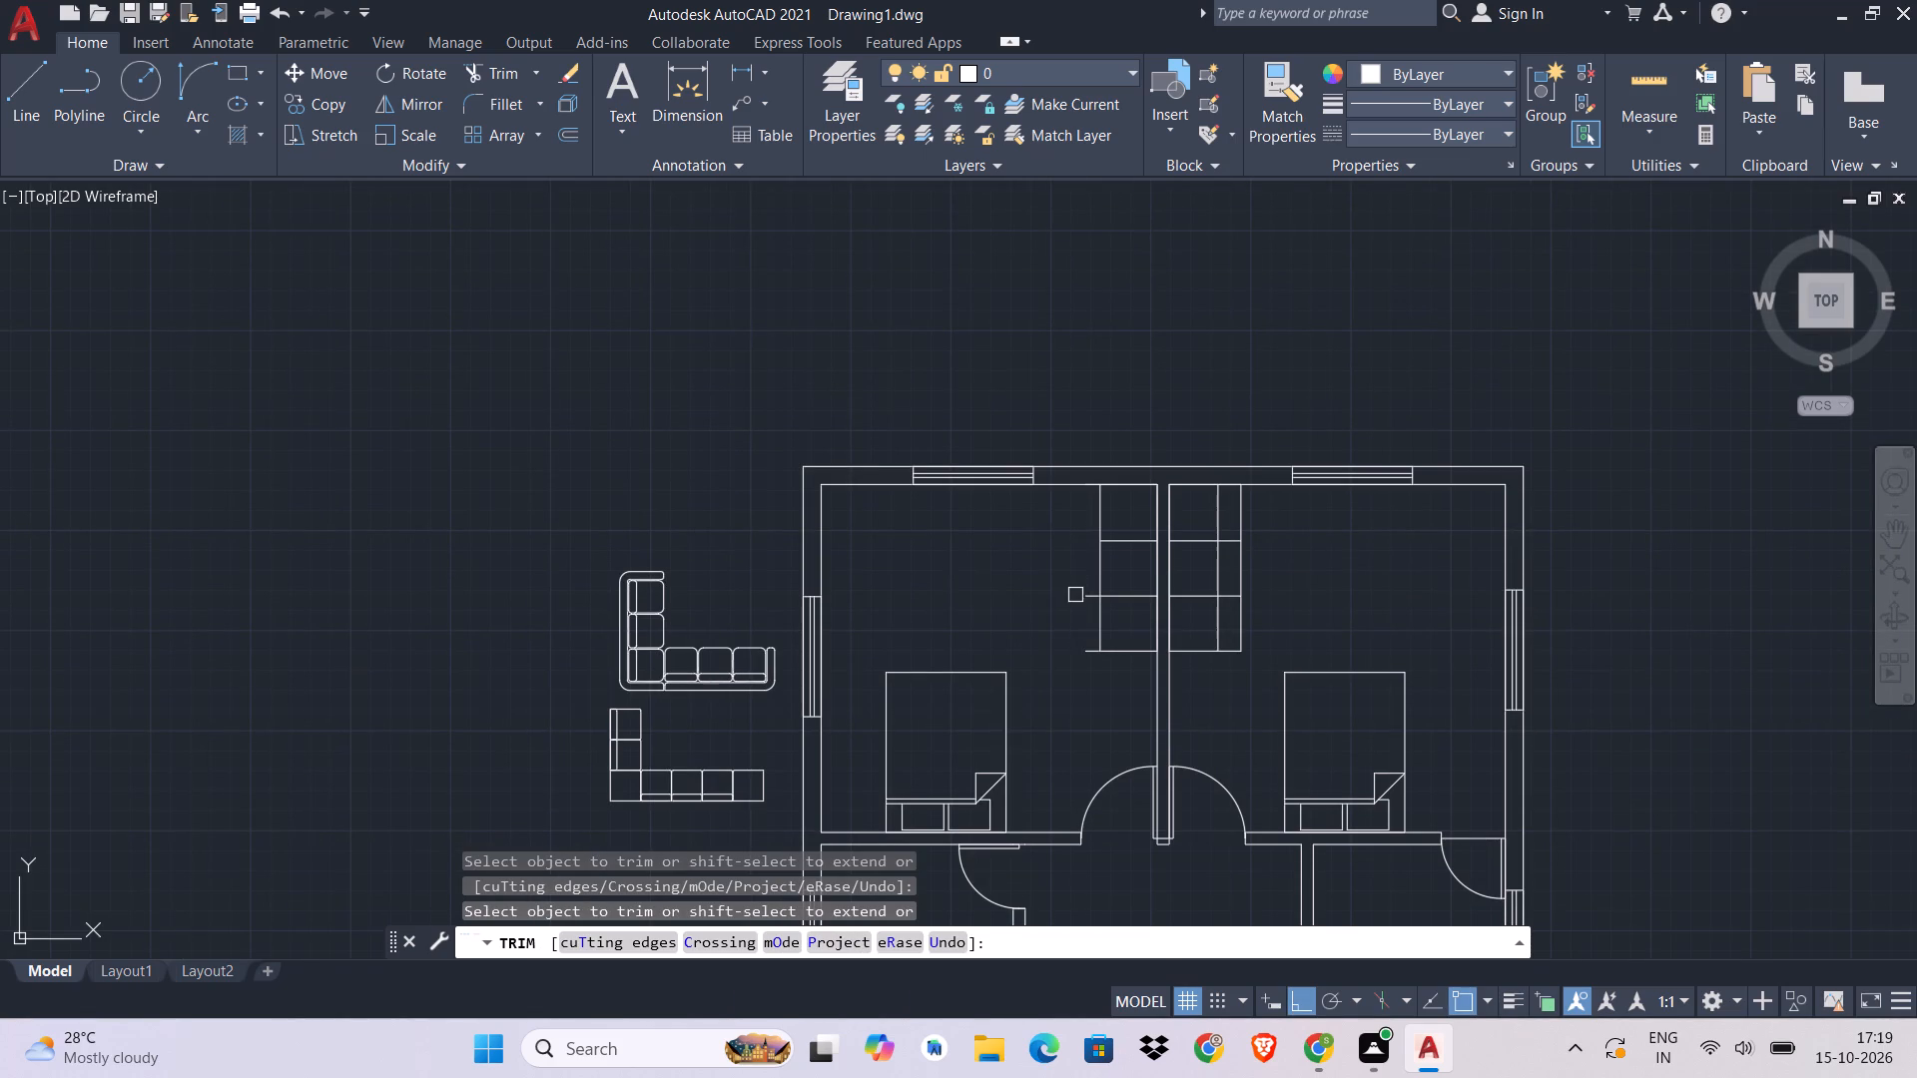
{"action": "left_click", "coordinate": [1077, 595]}
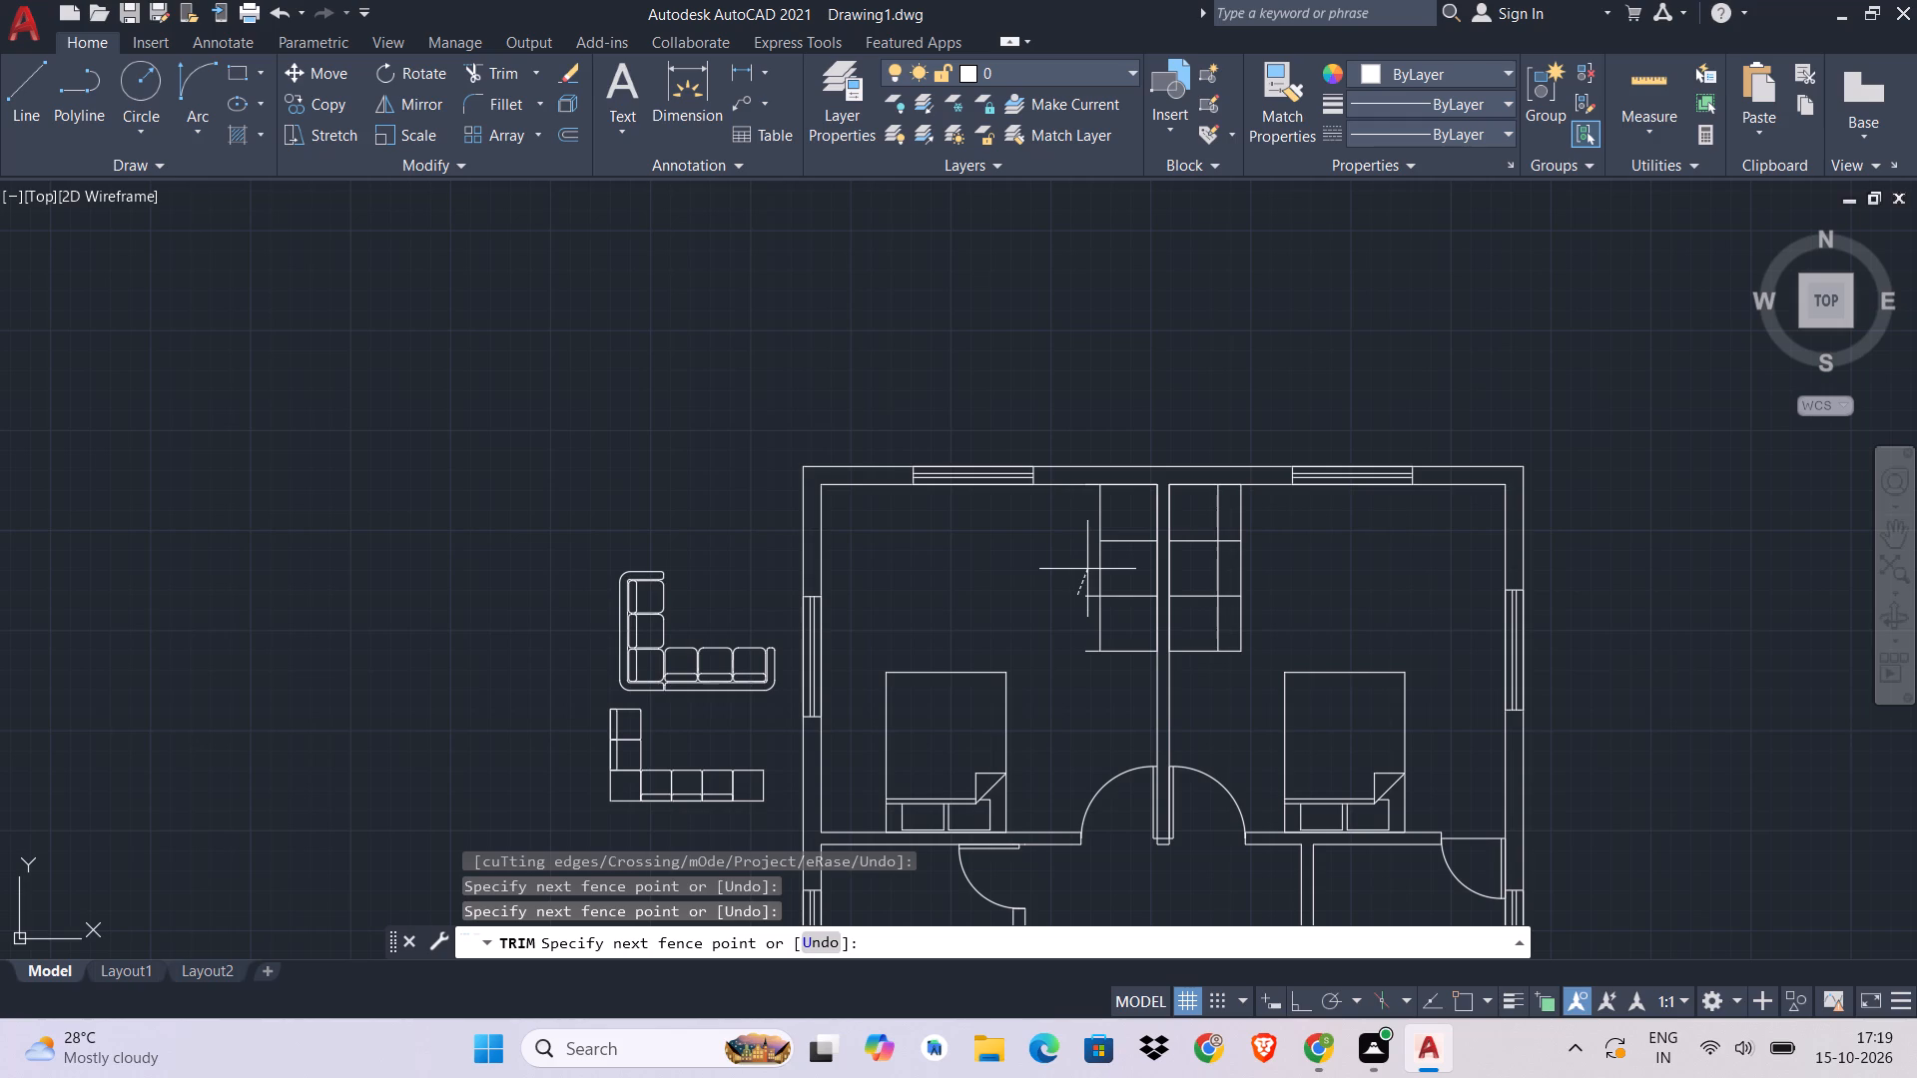
{"action": "scroll", "coordinate": [1072, 723], "scroll_direction": "up", "scroll_amount": 3}
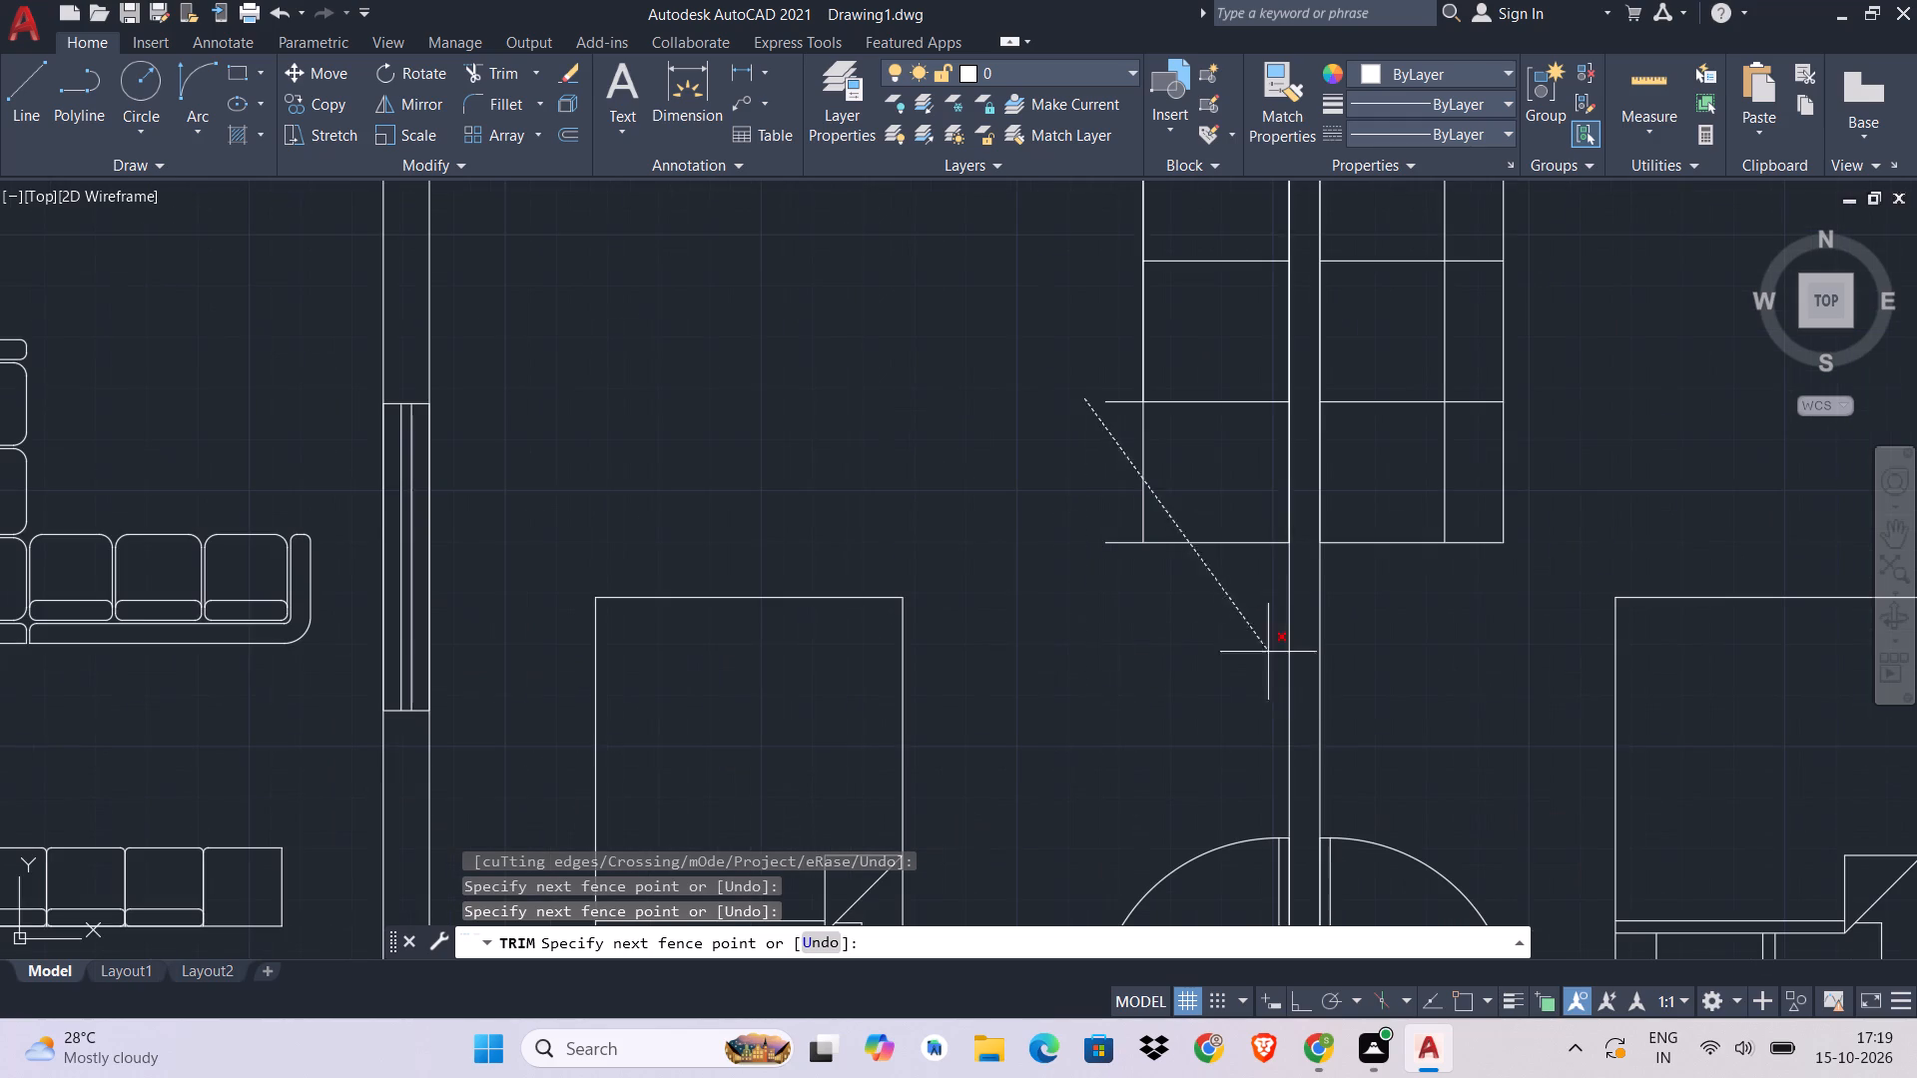
{"action": "left_click", "coordinate": [1124, 402]}
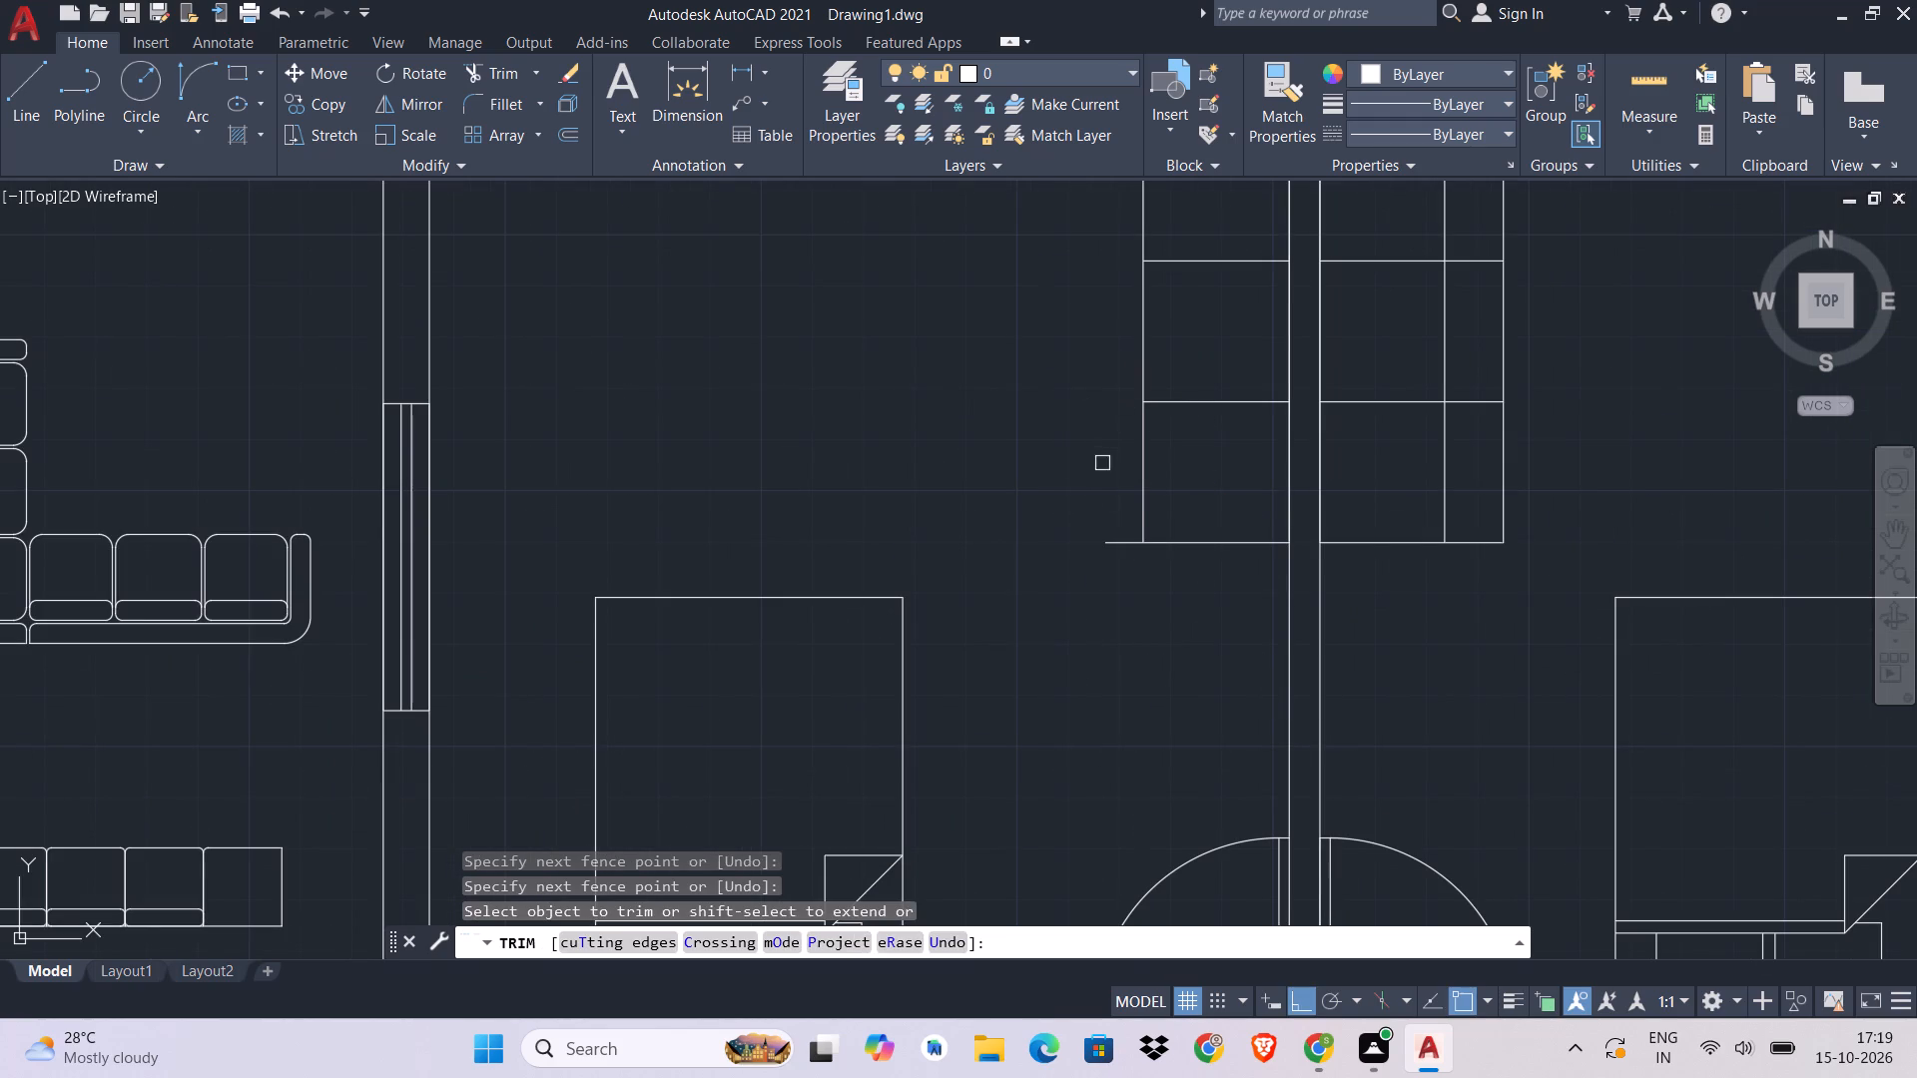
{"action": "left_click", "coordinate": [1101, 511]}
{"action": "left_click", "coordinate": [1128, 623]}
Trim the upper-right bedroom's wardrobe back to its new vertical line, removing the outer edge and protruding line ends.
{"action": "middle_click_drag", "start_coordinate": [1578, 428], "coordinate": [1517, 735]}
{"action": "scroll", "coordinate": [1517, 735], "scroll_direction": "down", "scroll_amount": 1}
{"action": "left_click", "coordinate": [1459, 592]}
{"action": "left_click", "coordinate": [1451, 625]}
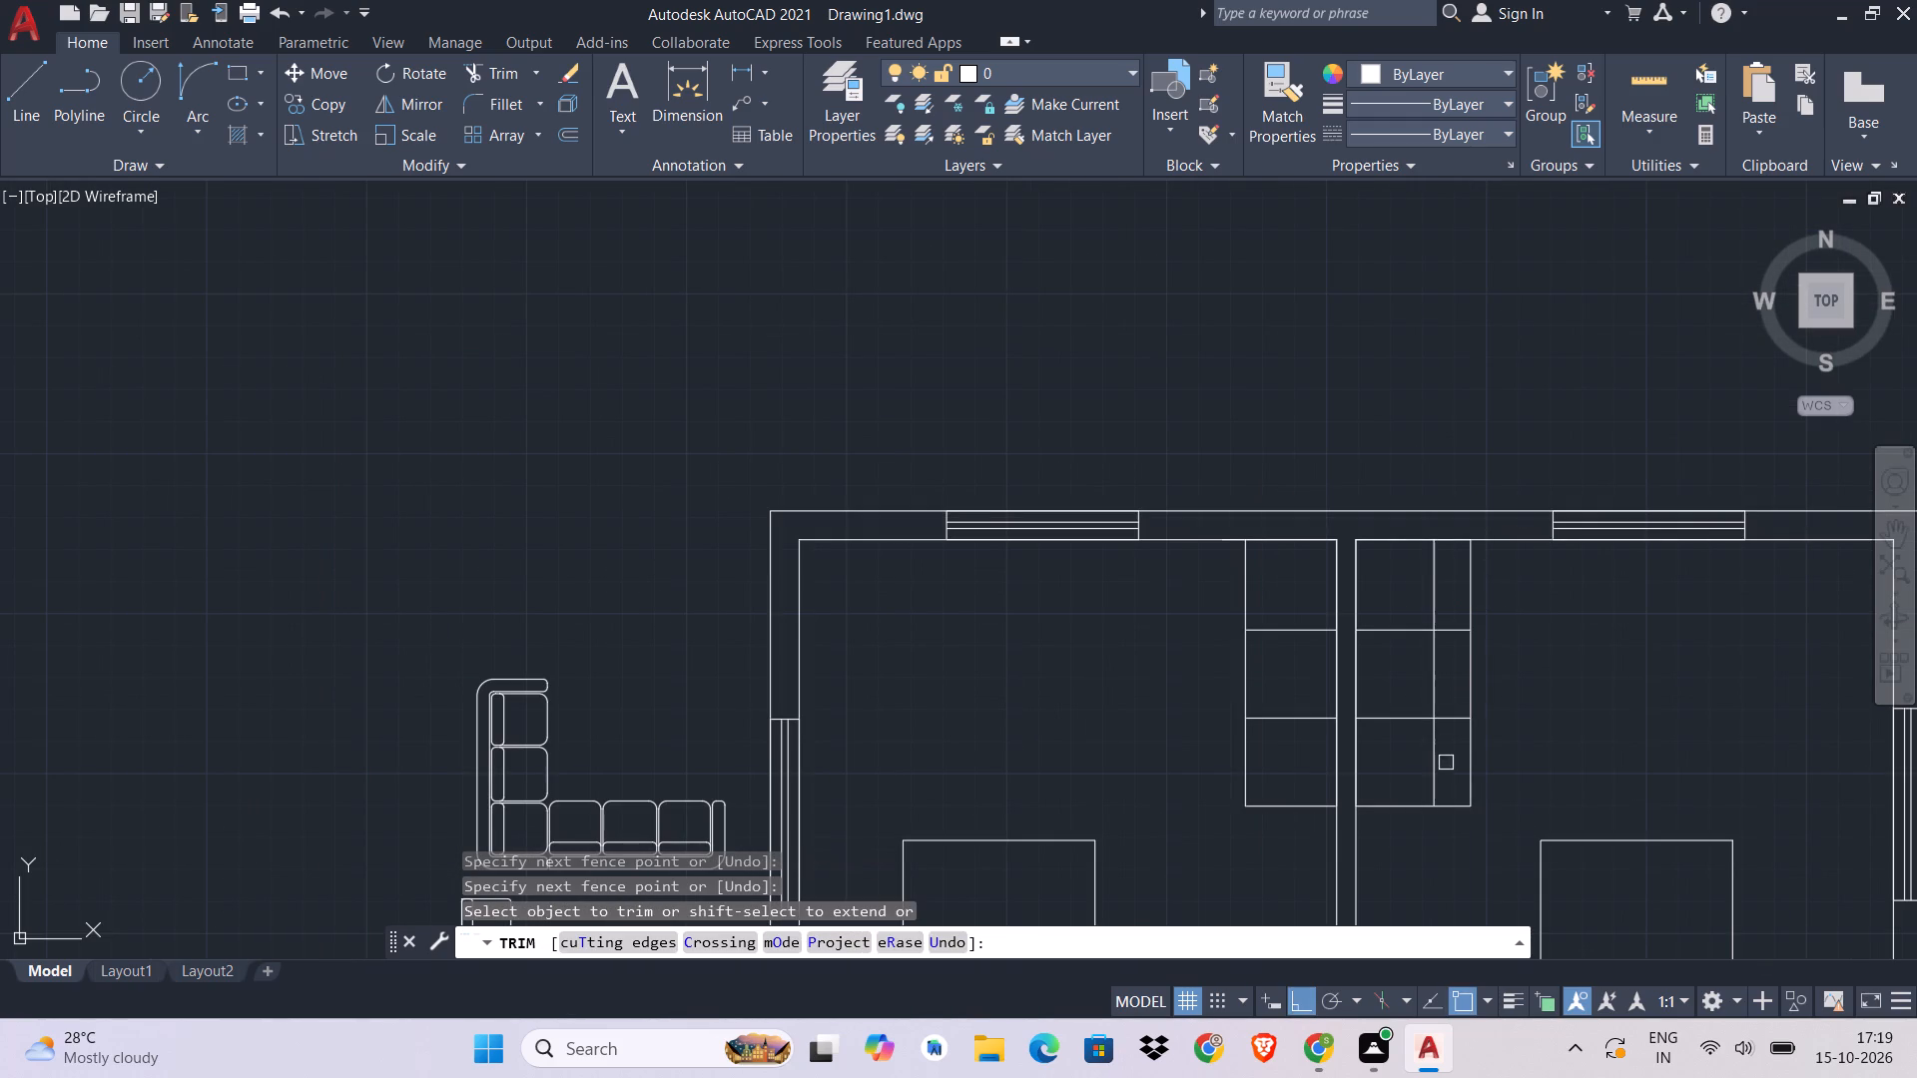
{"action": "left_click", "coordinate": [1446, 826]}
{"action": "left_click", "coordinate": [1449, 606]}
{"action": "left_click", "coordinate": [1473, 606]}
{"action": "scroll", "coordinate": [1452, 733], "scroll_direction": "down", "scroll_amount": 1}
{"action": "middle_click_drag", "start_coordinate": [1452, 733], "coordinate": [1437, 571]}
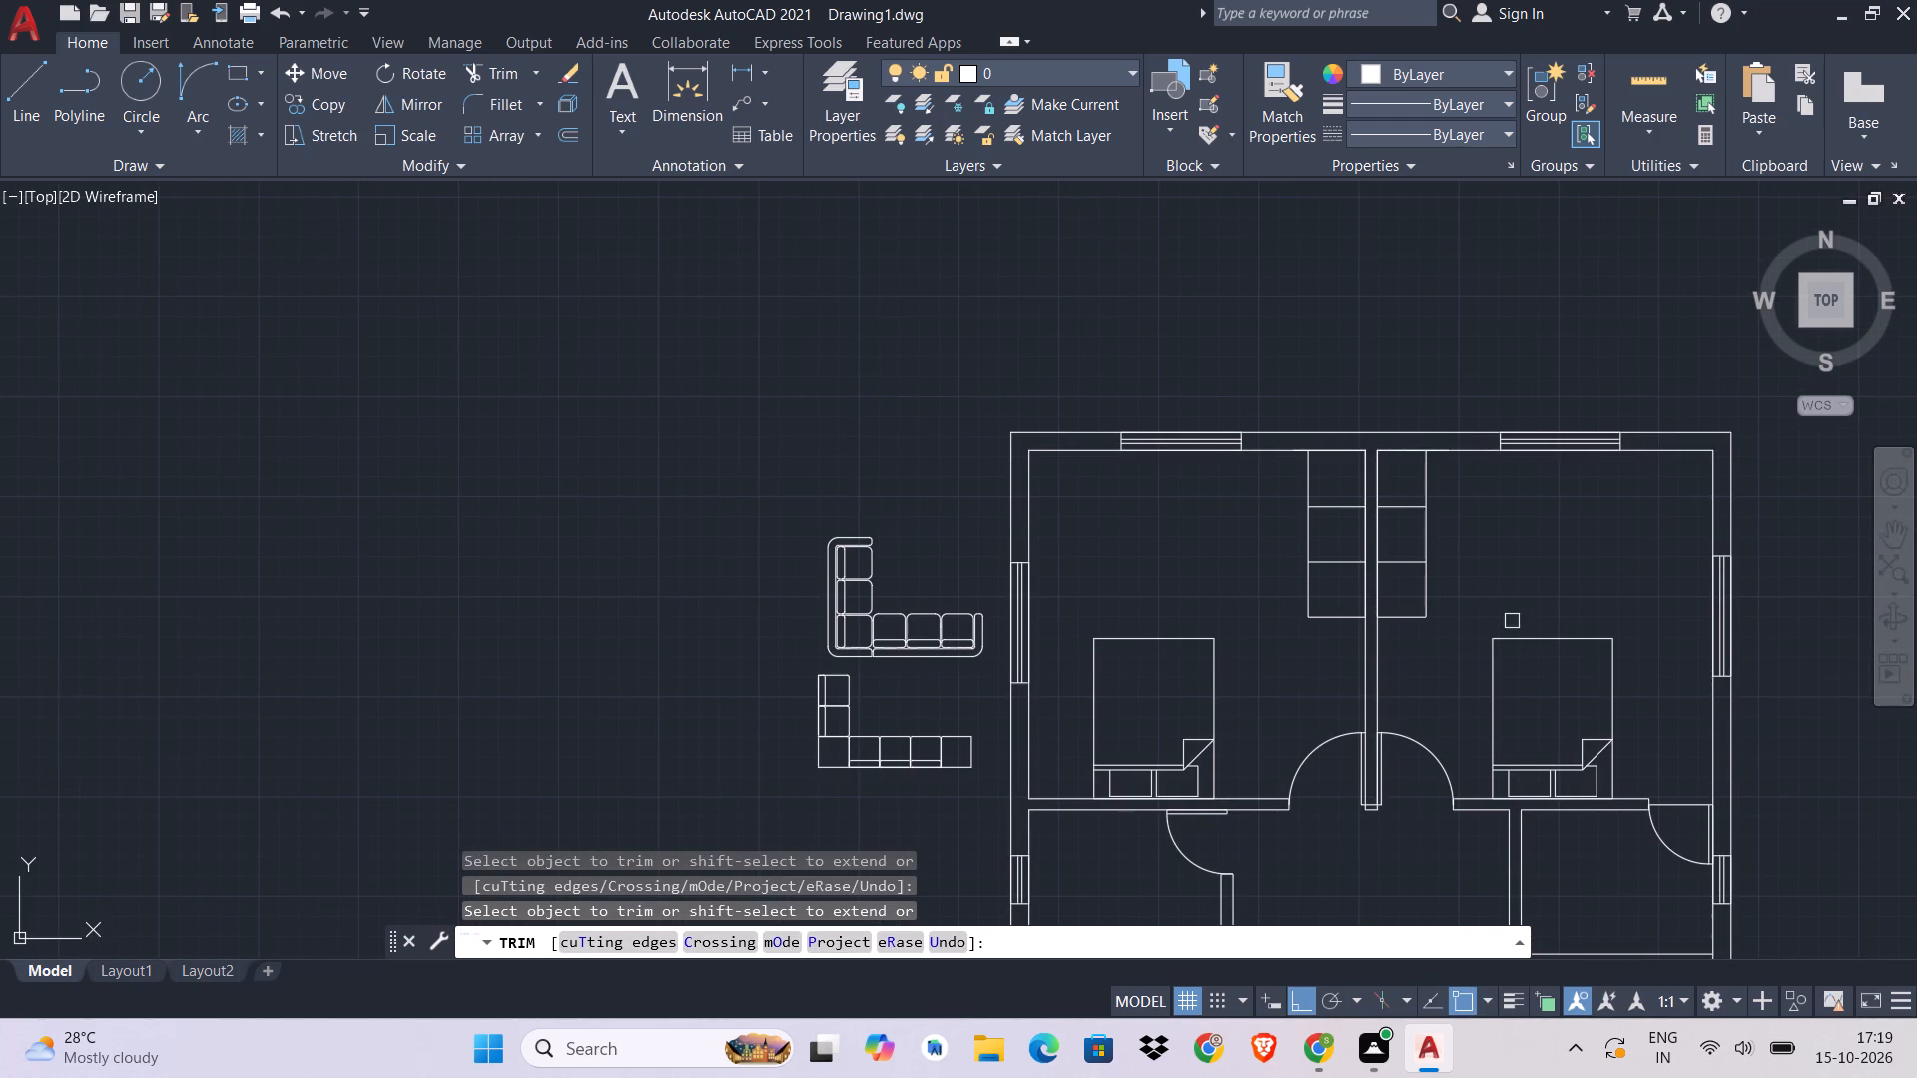
{"action": "middle_click_drag", "start_coordinate": [1513, 620], "coordinate": [1434, 472]}
{"action": "middle_click_drag", "start_coordinate": [1375, 671], "coordinate": [1382, 583]}
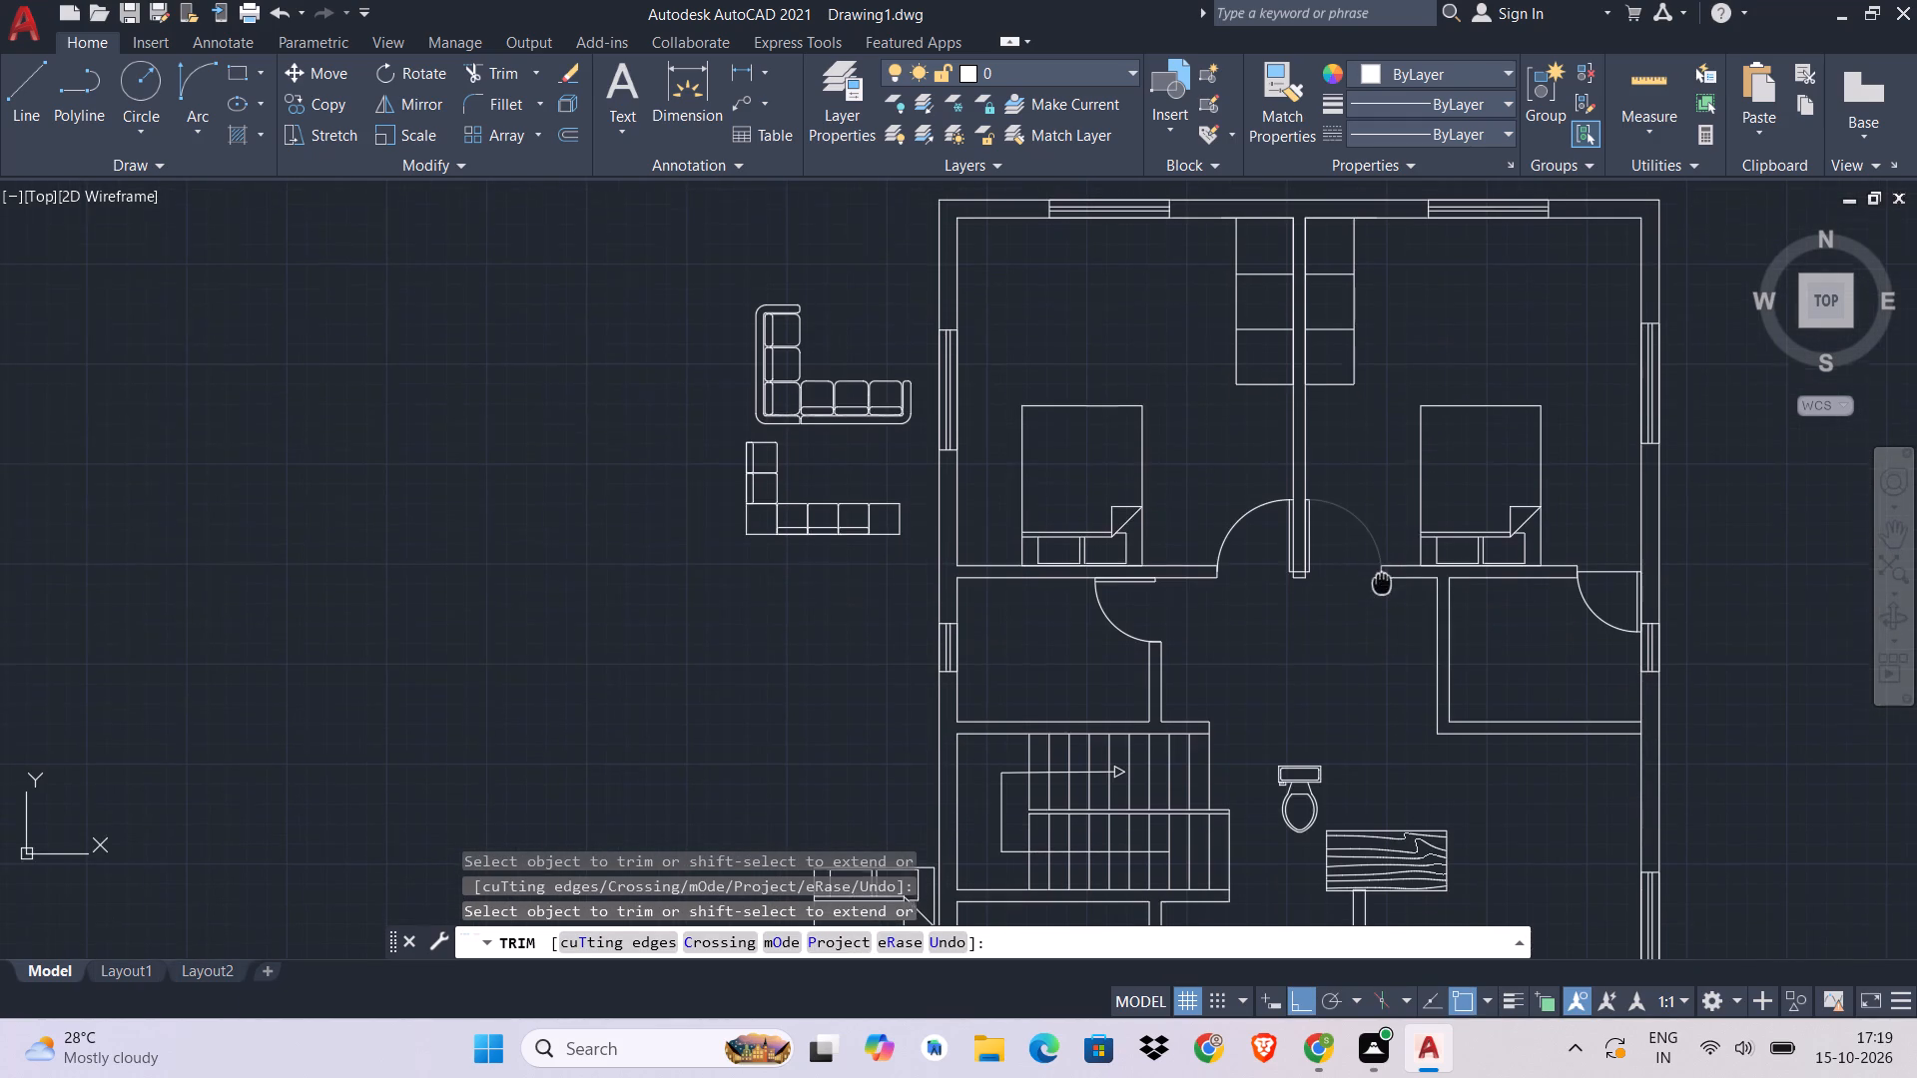
{"action": "middle_click_drag", "start_coordinate": [1506, 708], "coordinate": [1467, 635]}
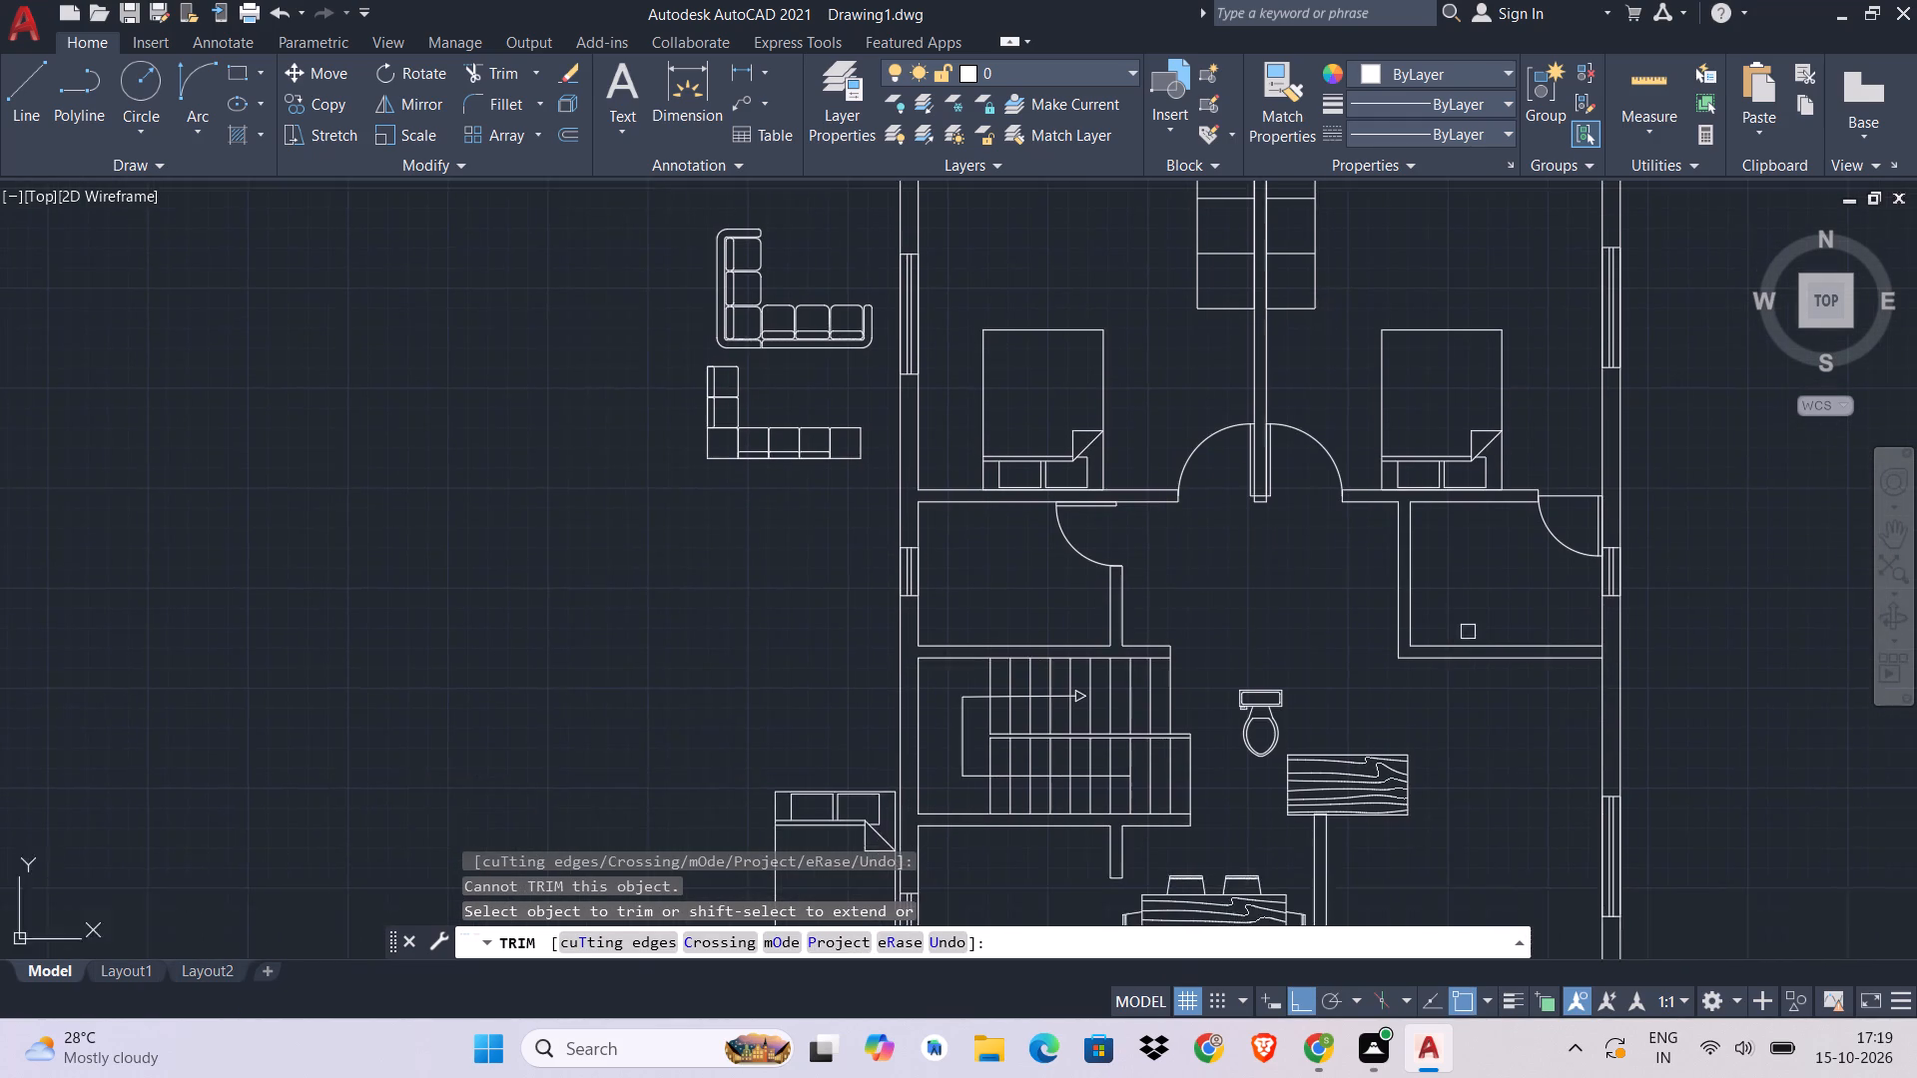
{"action": "scroll", "coordinate": [1468, 632], "scroll_direction": "down", "scroll_amount": 2}
{"action": "middle_click_drag", "start_coordinate": [1480, 675], "coordinate": [1421, 612]}
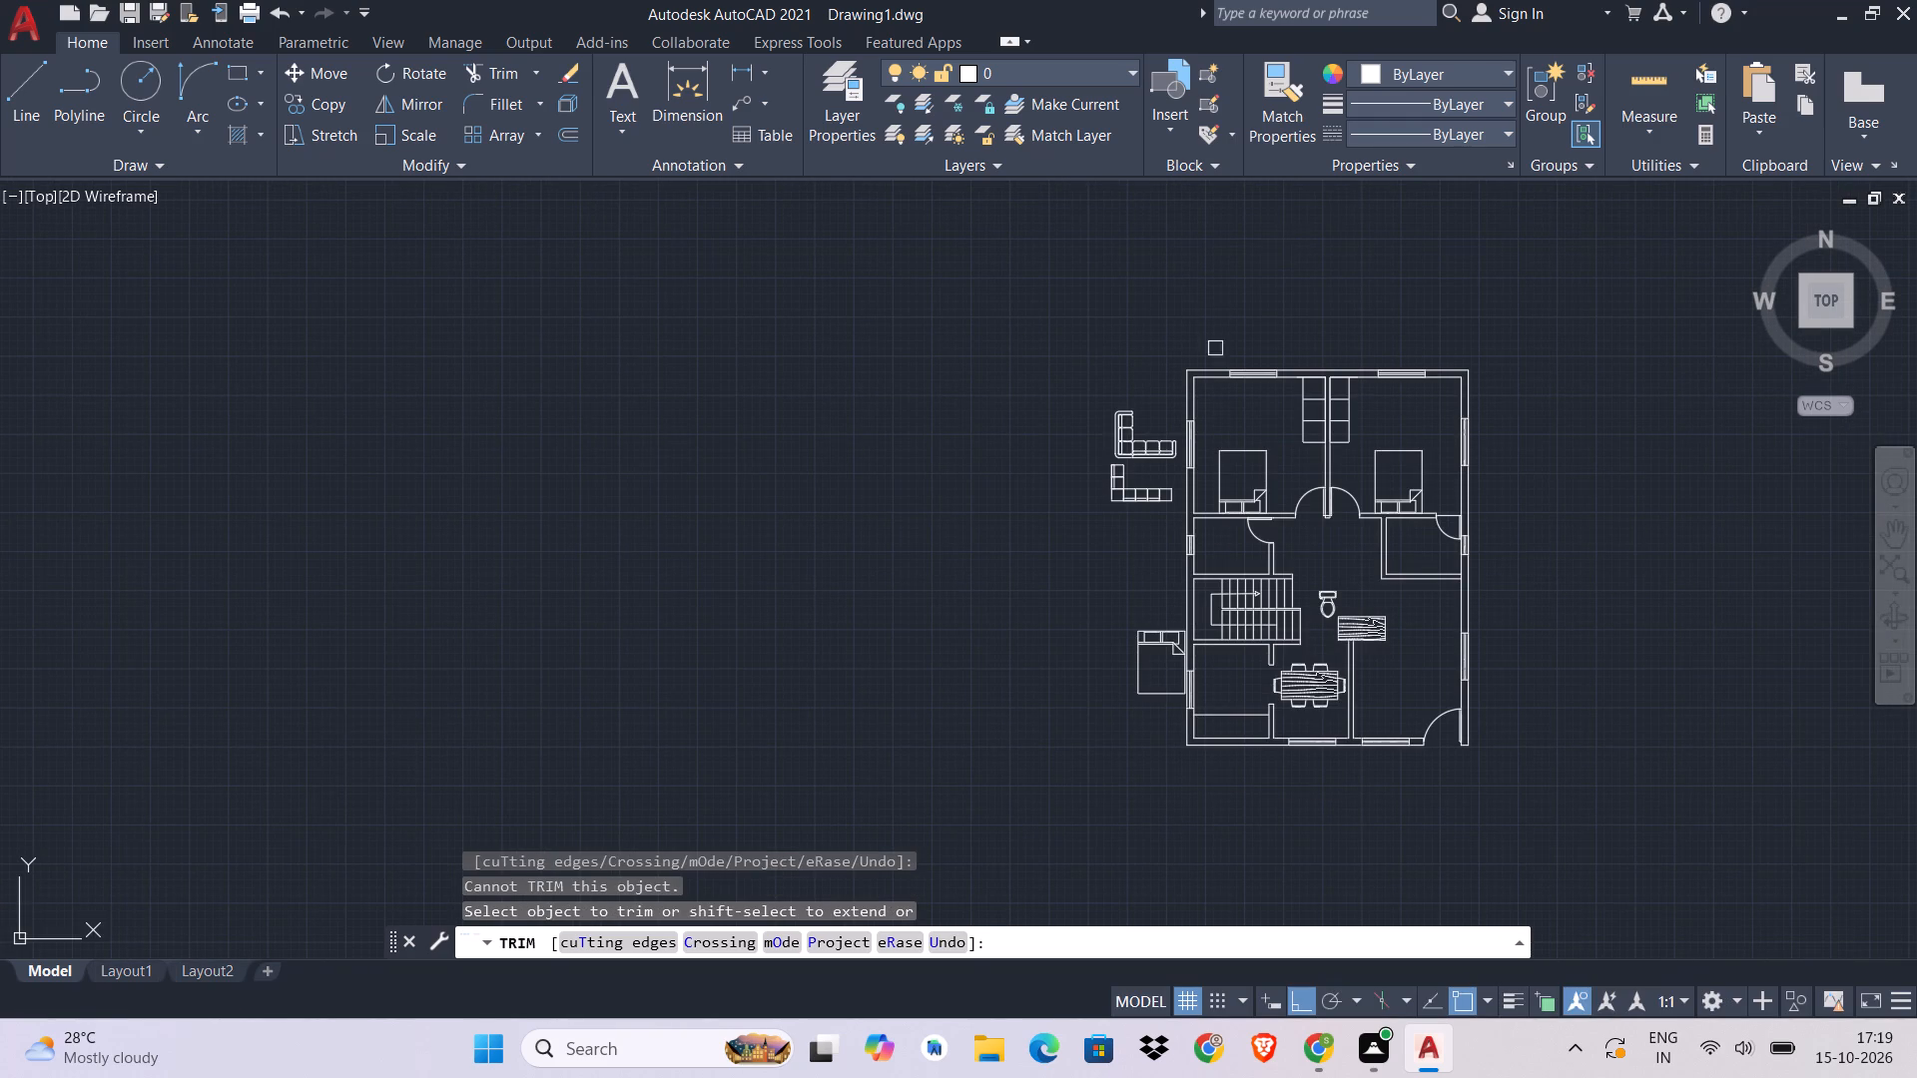
{"action": "scroll", "coordinate": [1226, 363], "scroll_direction": "up", "scroll_amount": 4}
{"action": "key", "text": "Escape"}
Move the upper-left bedroom's top-wall window slightly left along the wall.
{"action": "left_click", "coordinate": [1545, 396]}
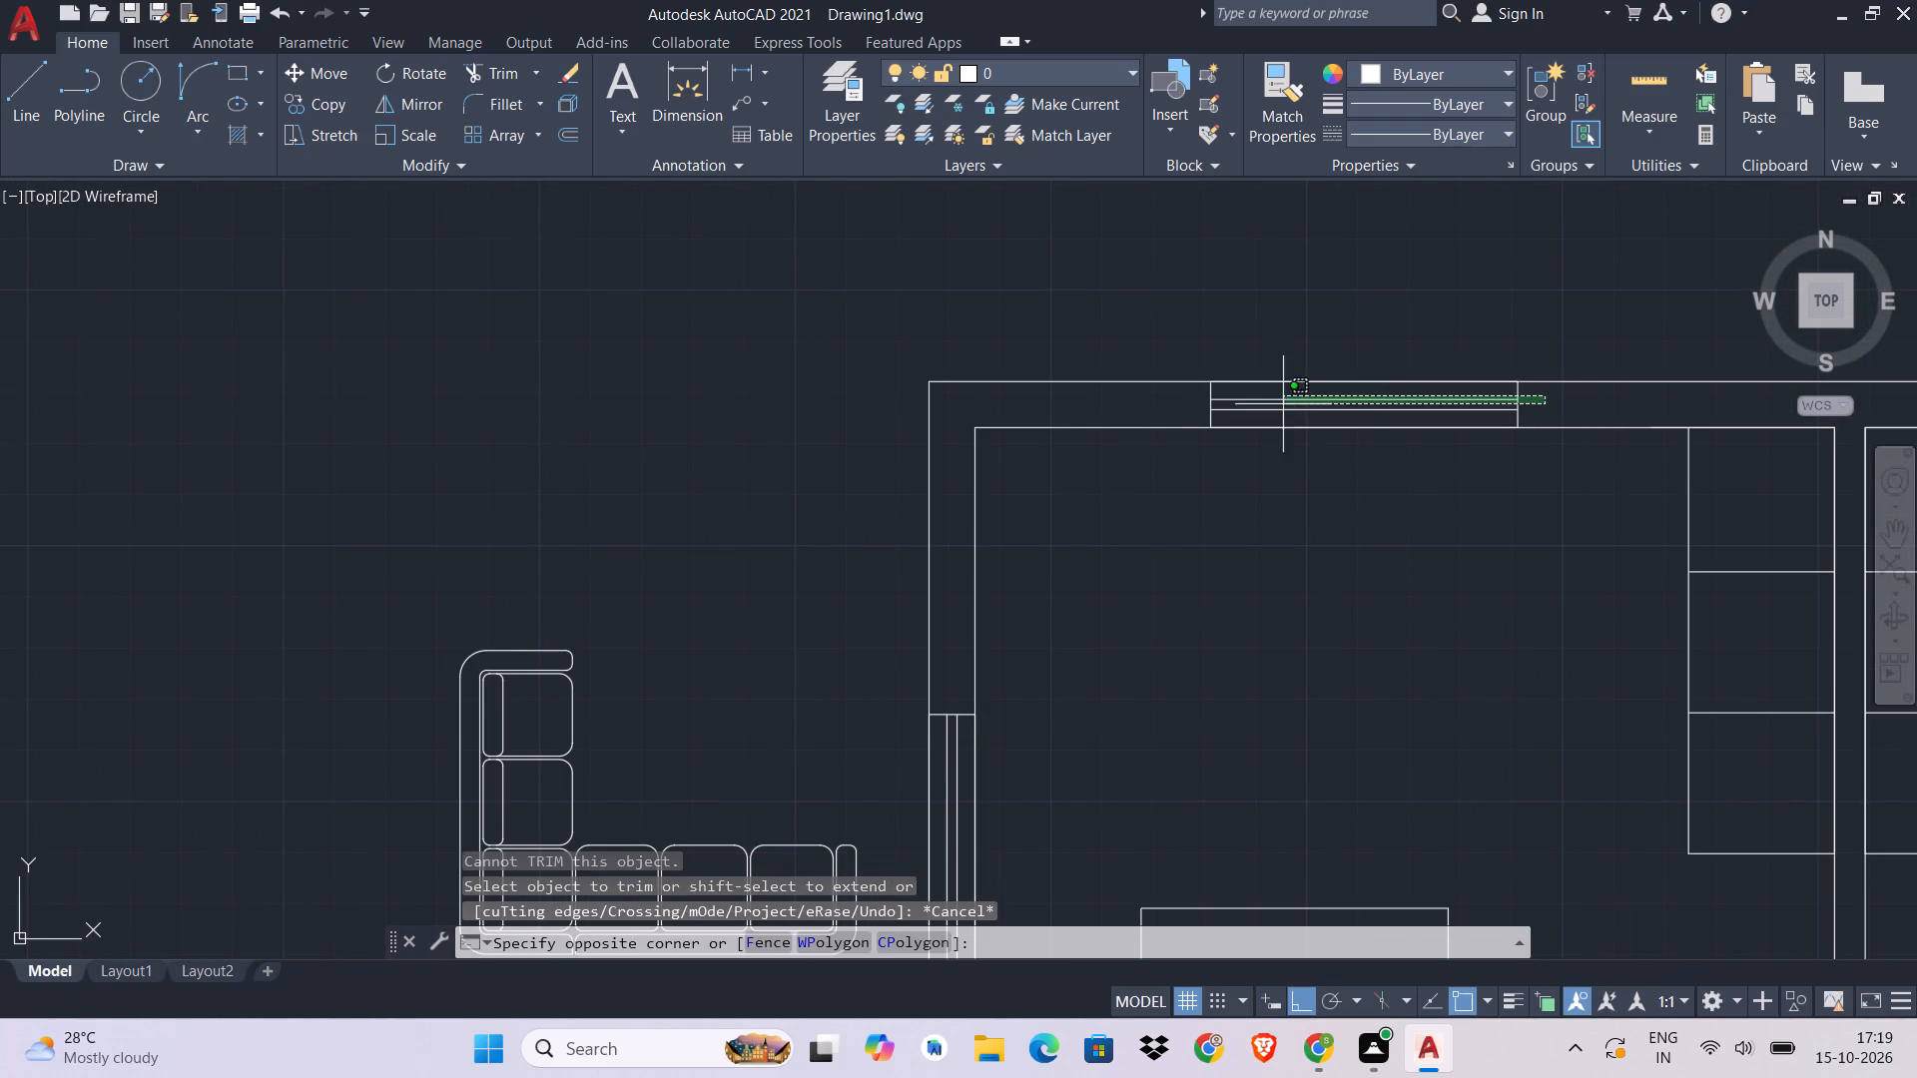
{"action": "left_click", "coordinate": [1137, 404]}
{"action": "left_click", "coordinate": [1244, 411]}
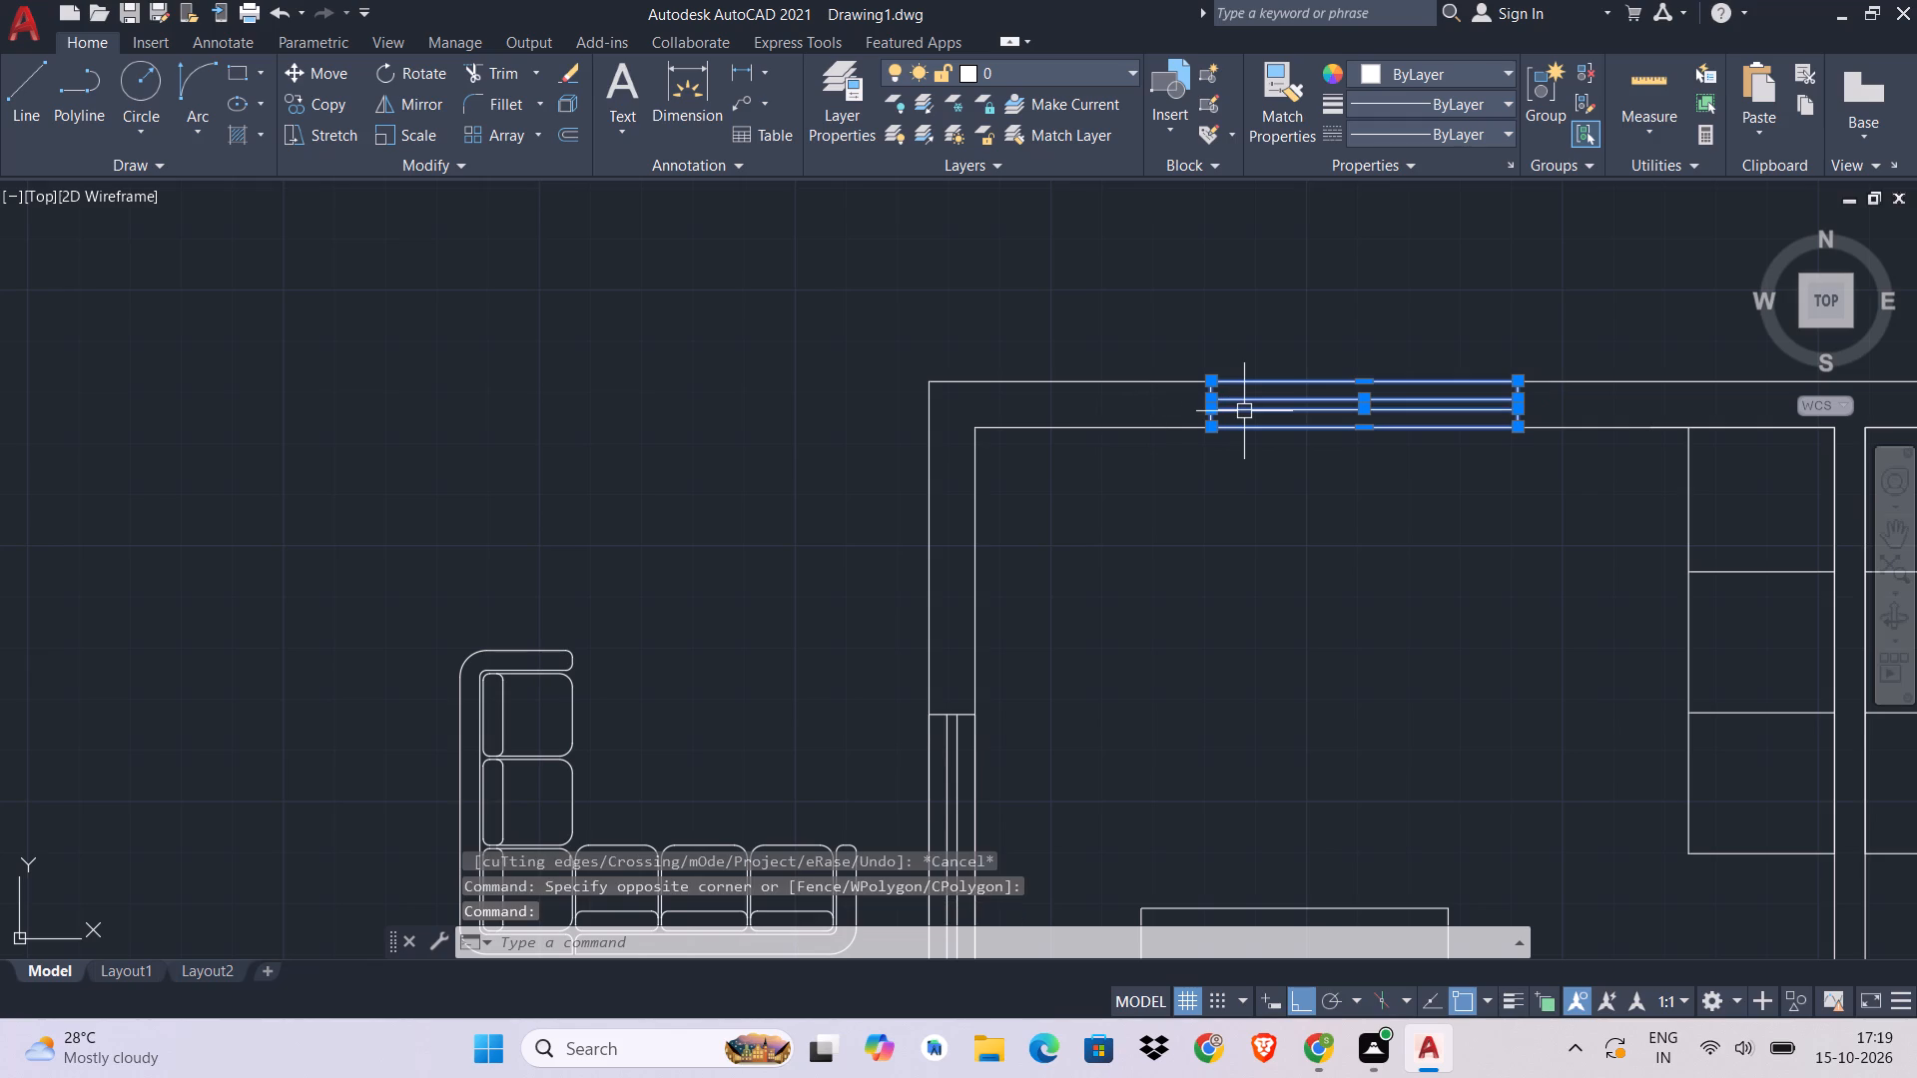
{"action": "type", "text": "M"}
{"action": "key", "text": "space"}
{"action": "left_click", "coordinate": [1217, 431]}
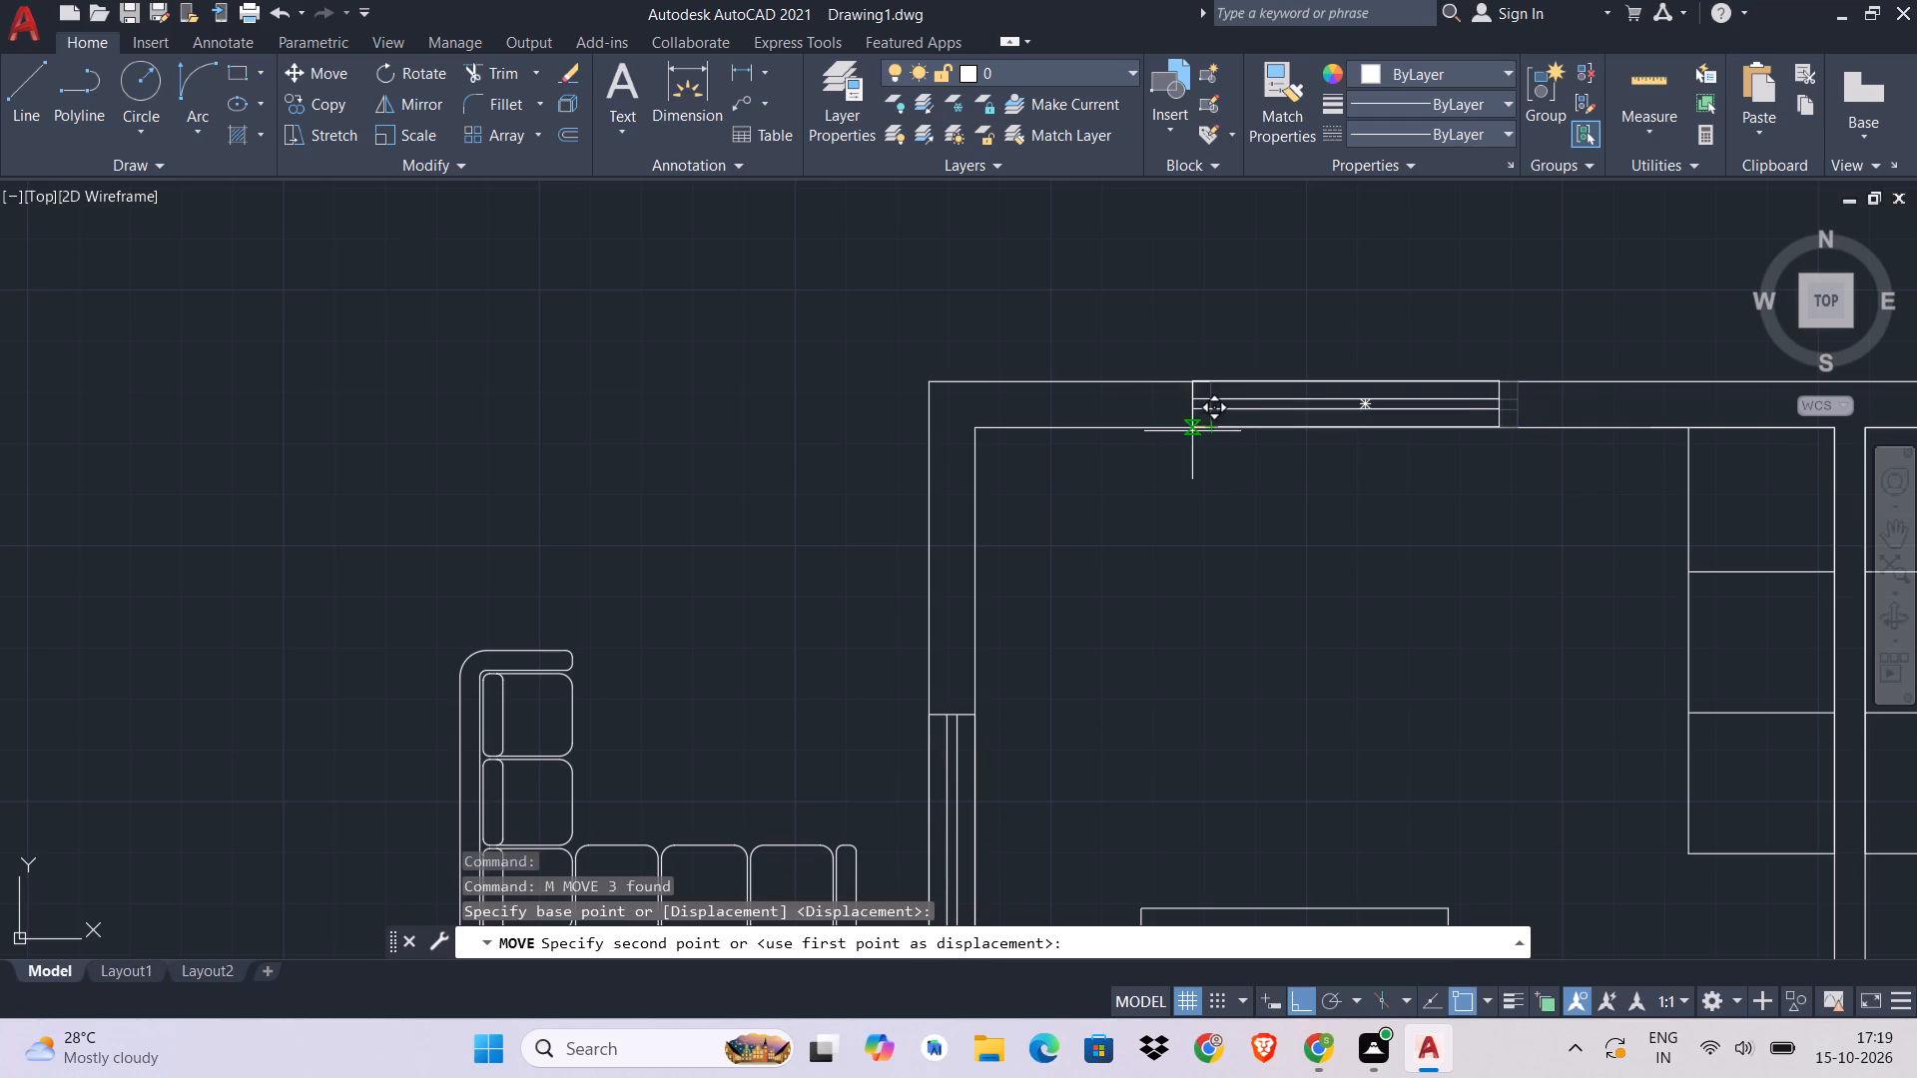
{"action": "left_click", "coordinate": [1175, 431]}
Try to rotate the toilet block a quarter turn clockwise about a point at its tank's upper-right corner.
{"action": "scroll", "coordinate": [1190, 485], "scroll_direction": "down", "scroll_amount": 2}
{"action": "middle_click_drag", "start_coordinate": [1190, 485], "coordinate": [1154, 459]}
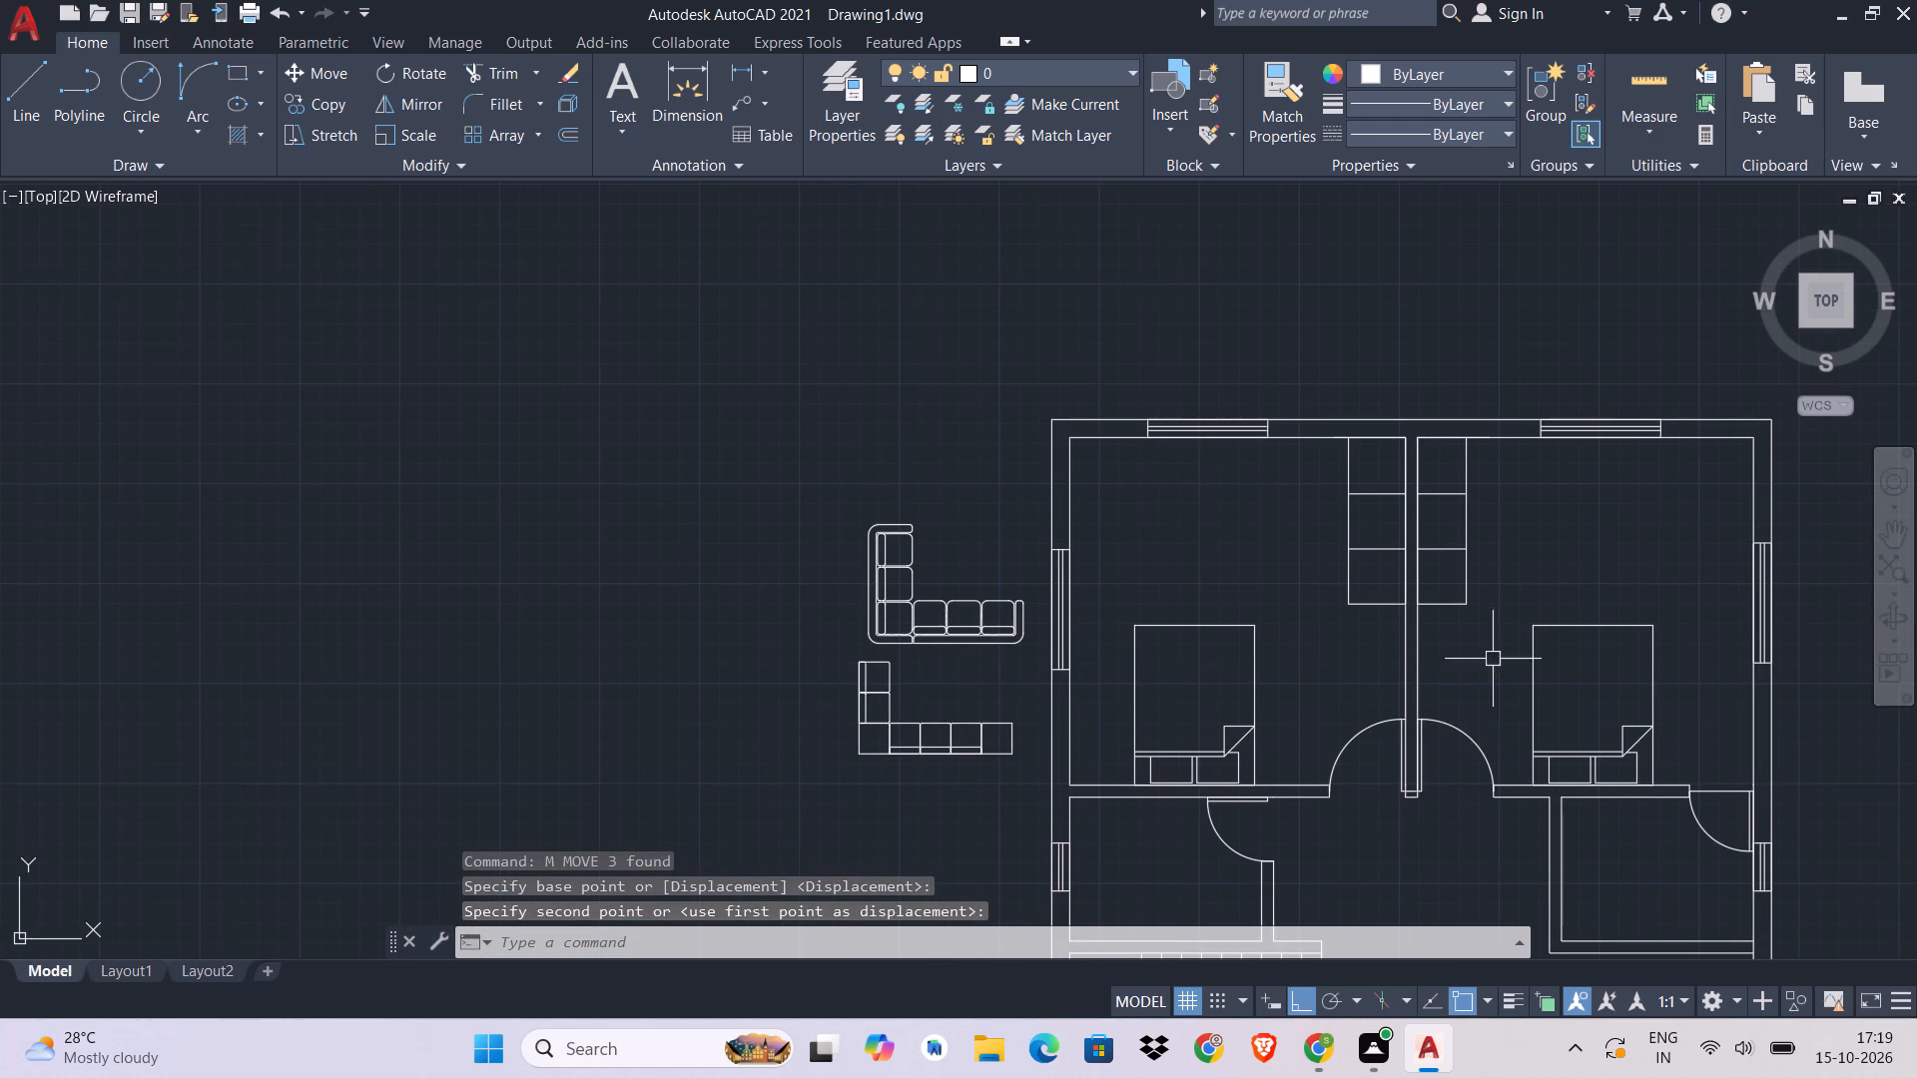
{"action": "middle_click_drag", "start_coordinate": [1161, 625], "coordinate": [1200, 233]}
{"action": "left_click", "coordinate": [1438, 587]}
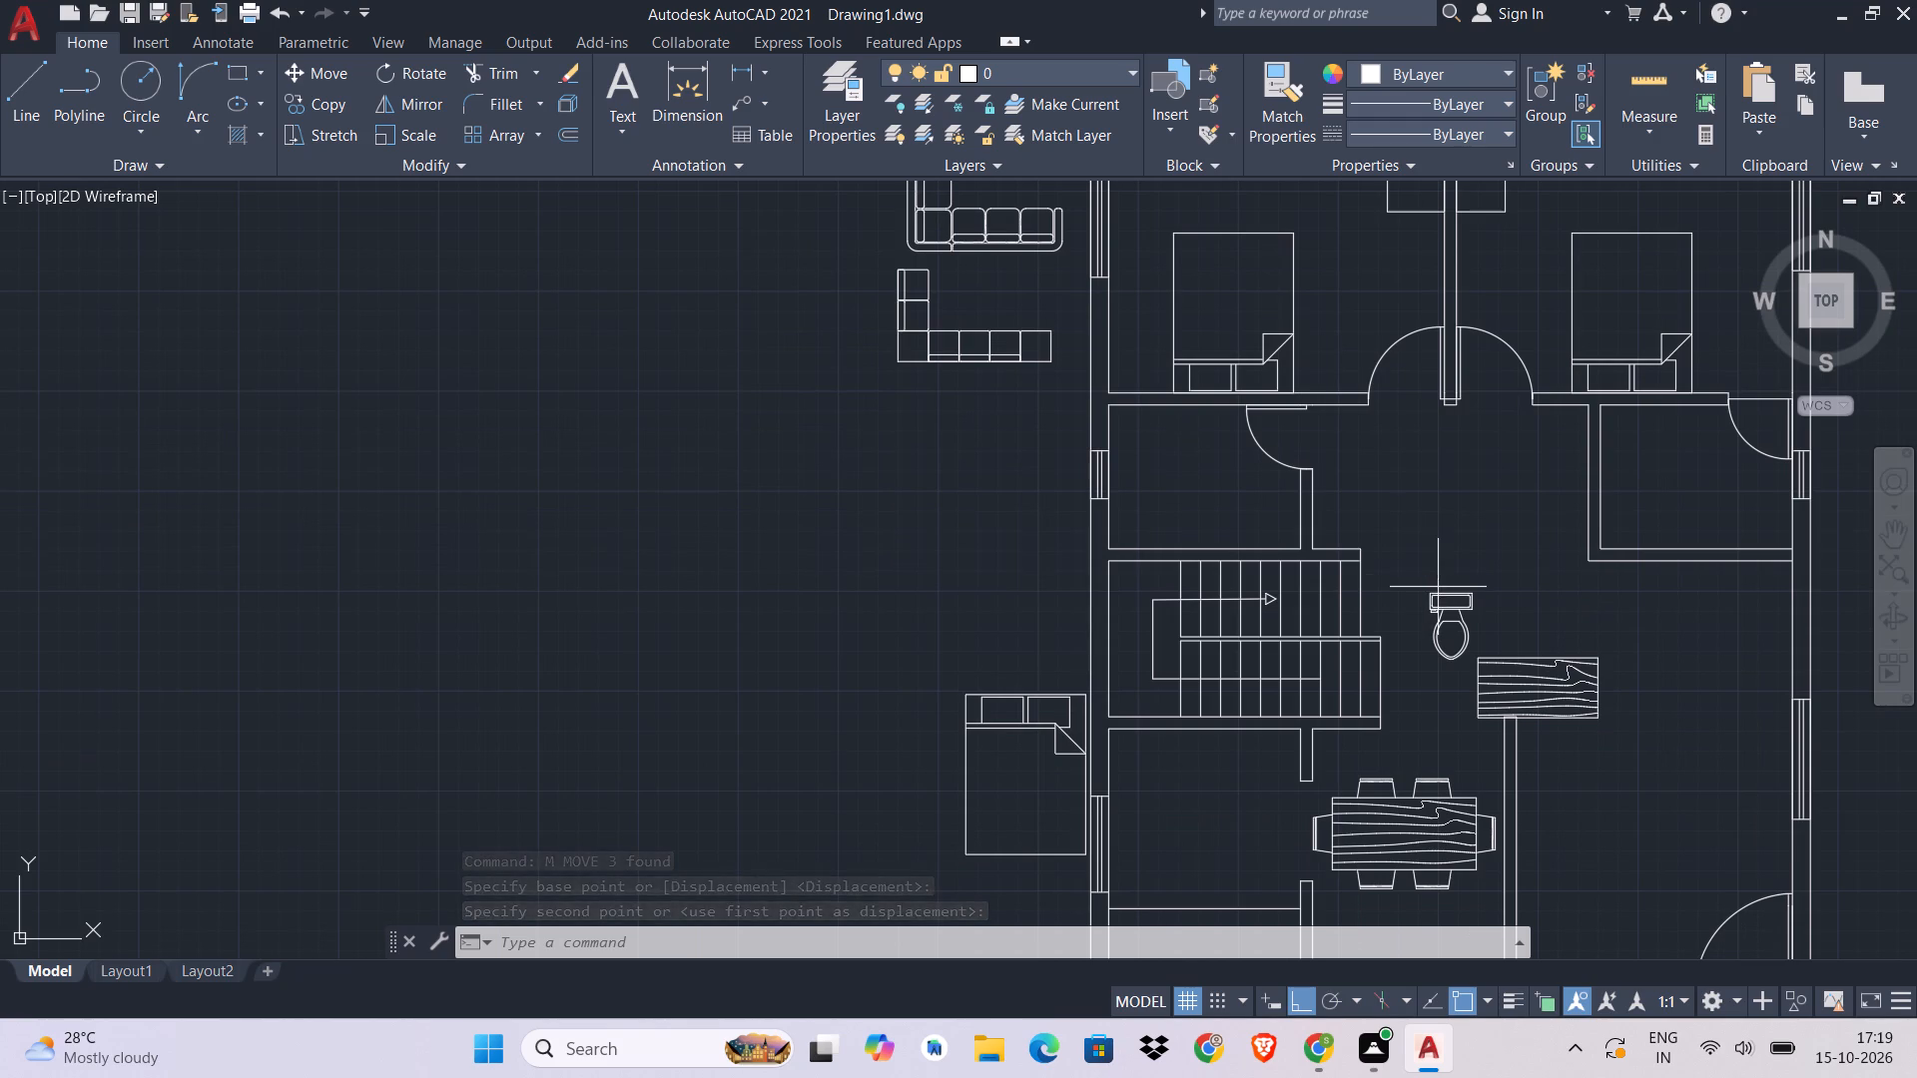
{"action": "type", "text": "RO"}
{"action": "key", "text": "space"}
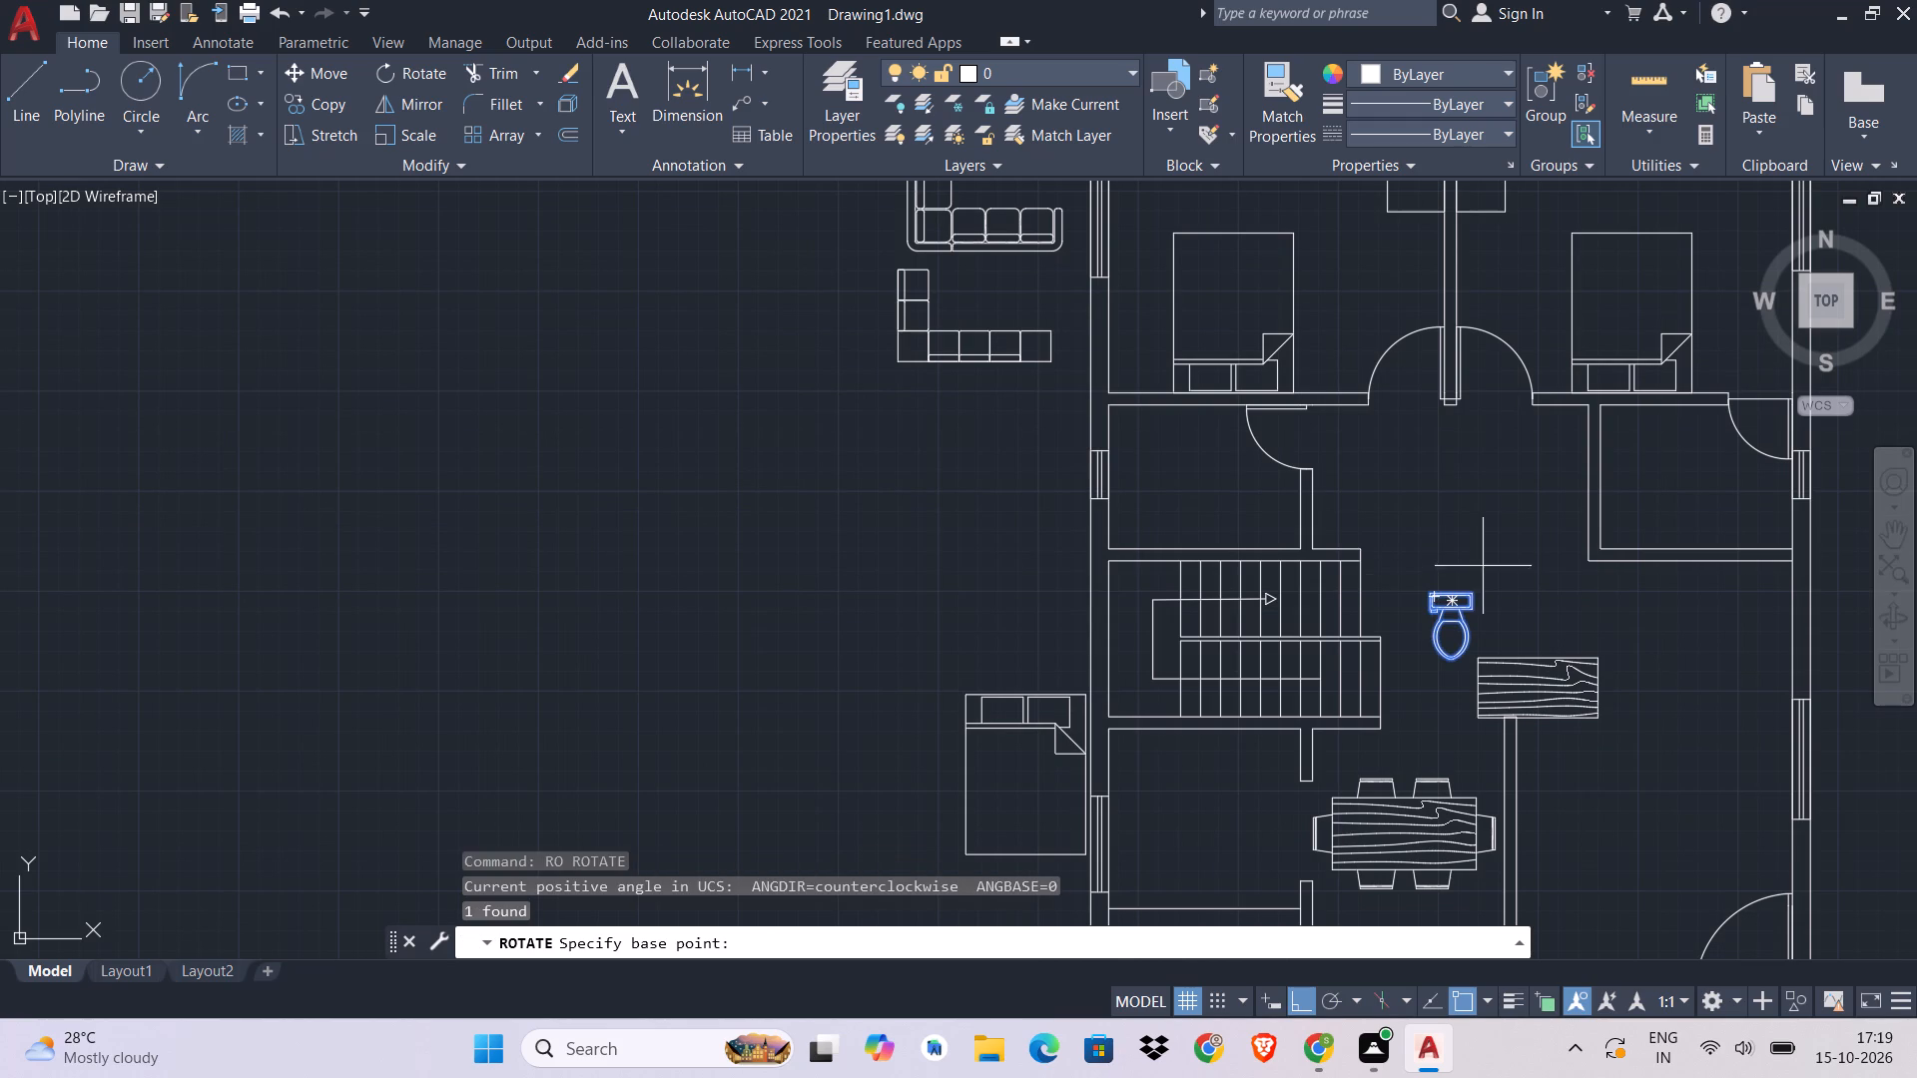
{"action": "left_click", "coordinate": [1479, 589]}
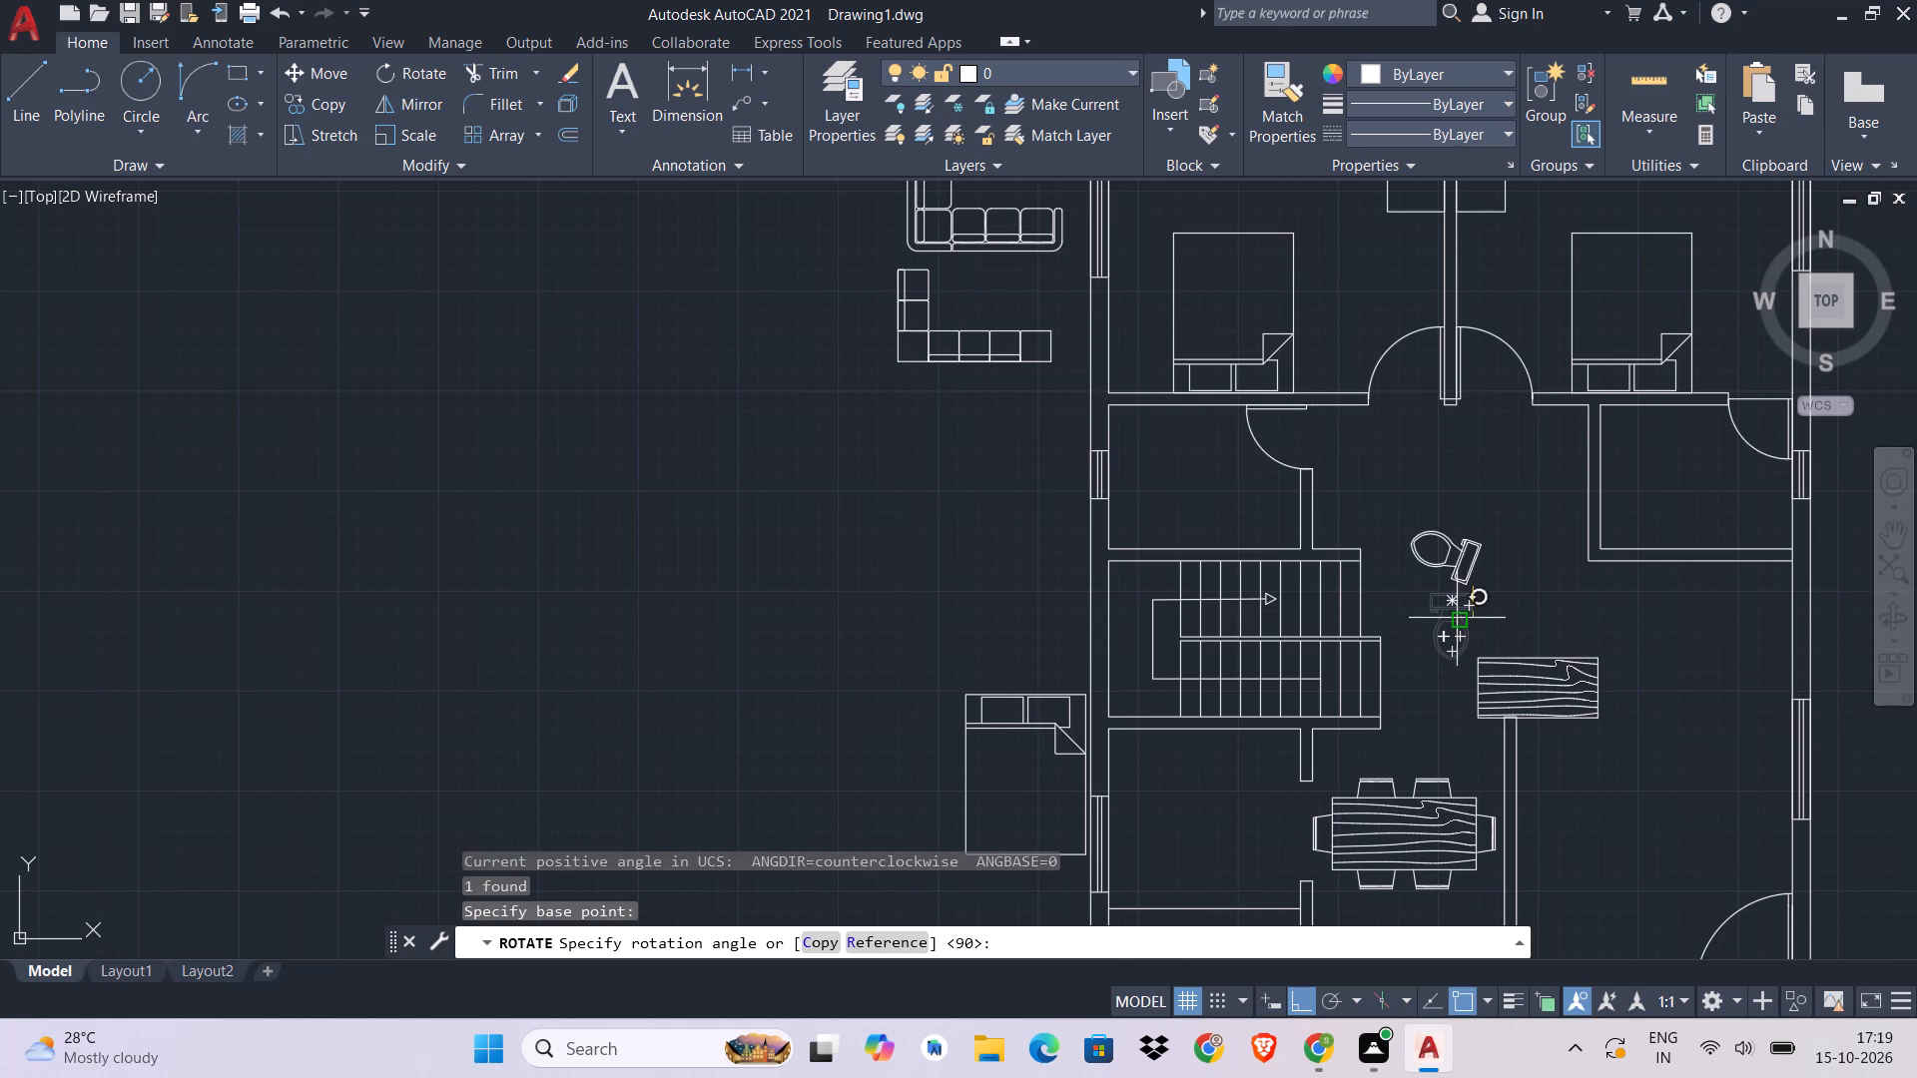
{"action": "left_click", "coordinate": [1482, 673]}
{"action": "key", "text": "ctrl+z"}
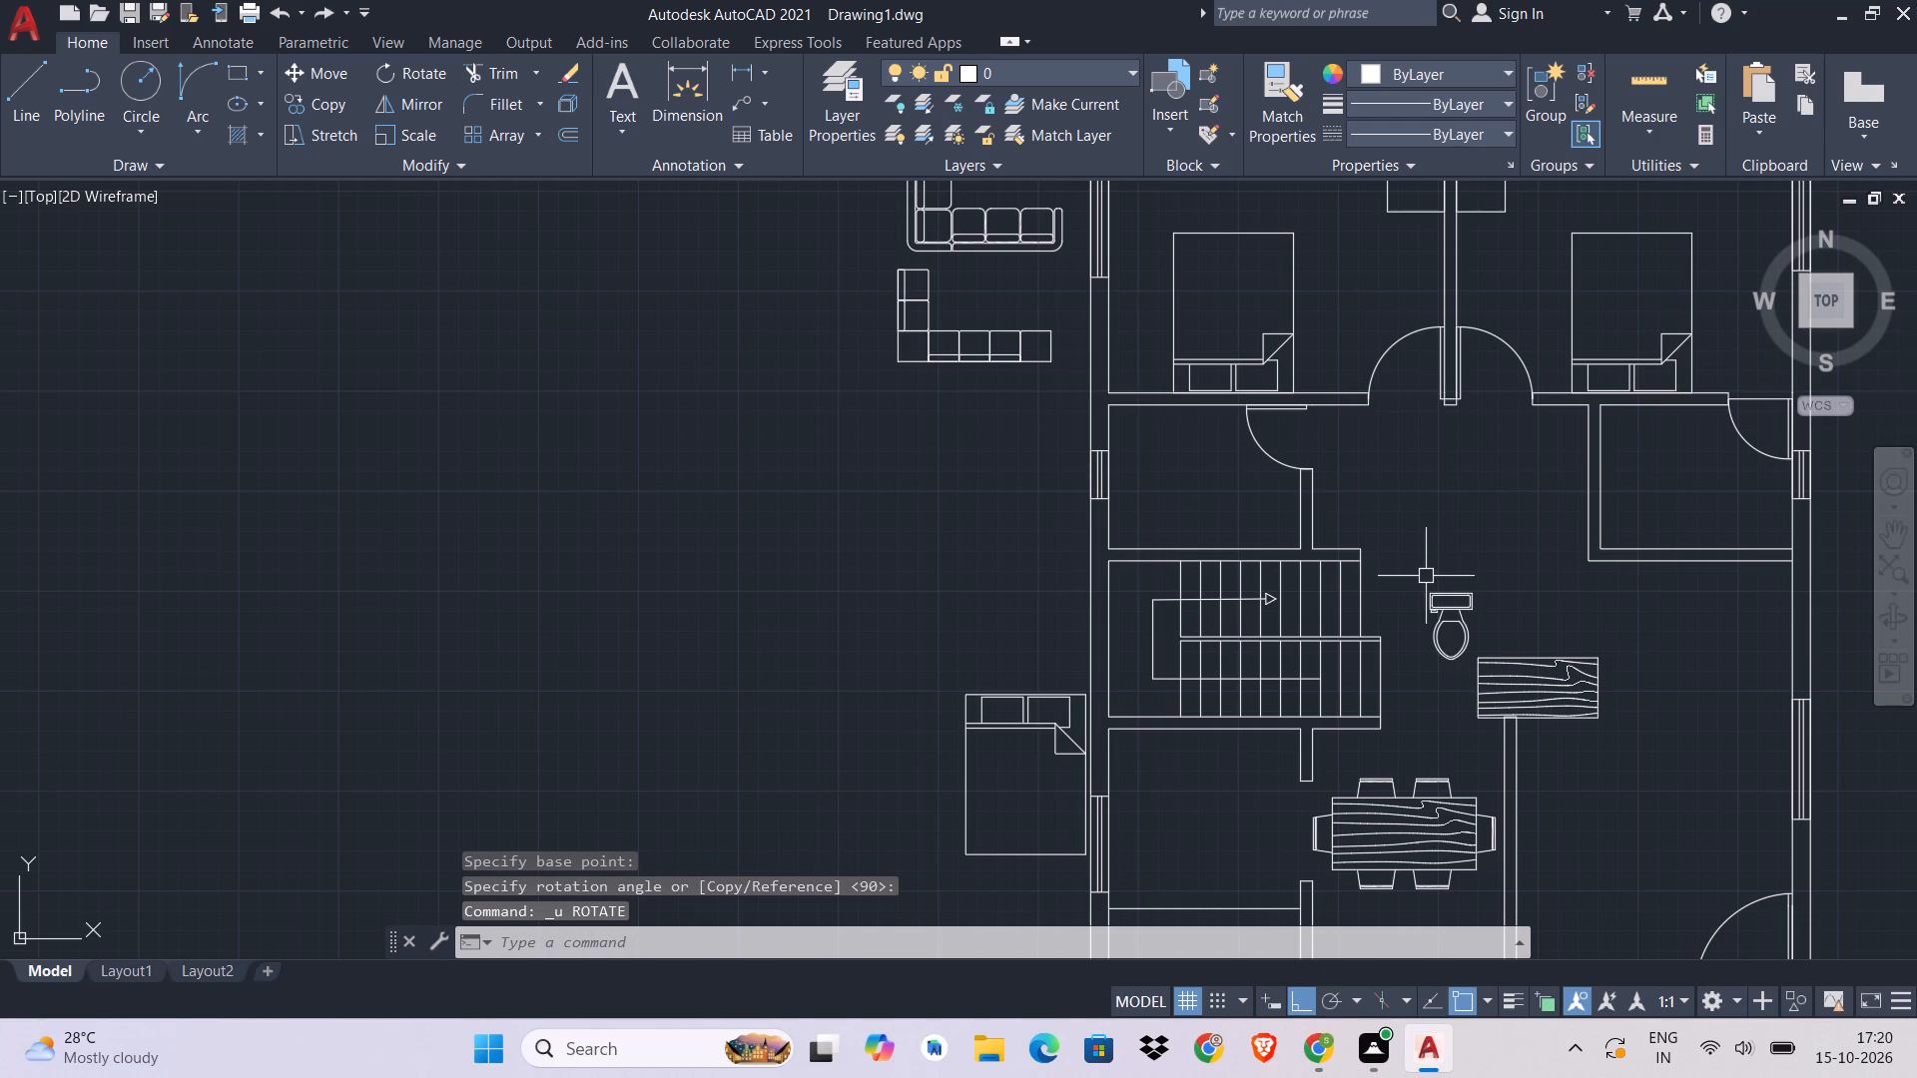
Rotate the toilet block a quarter turn clockwise about the right end of its tank, so the bowl faces left.
{"action": "left_click", "coordinate": [1435, 595]}
{"action": "key", "text": "r"}
{"action": "key", "text": "o"}
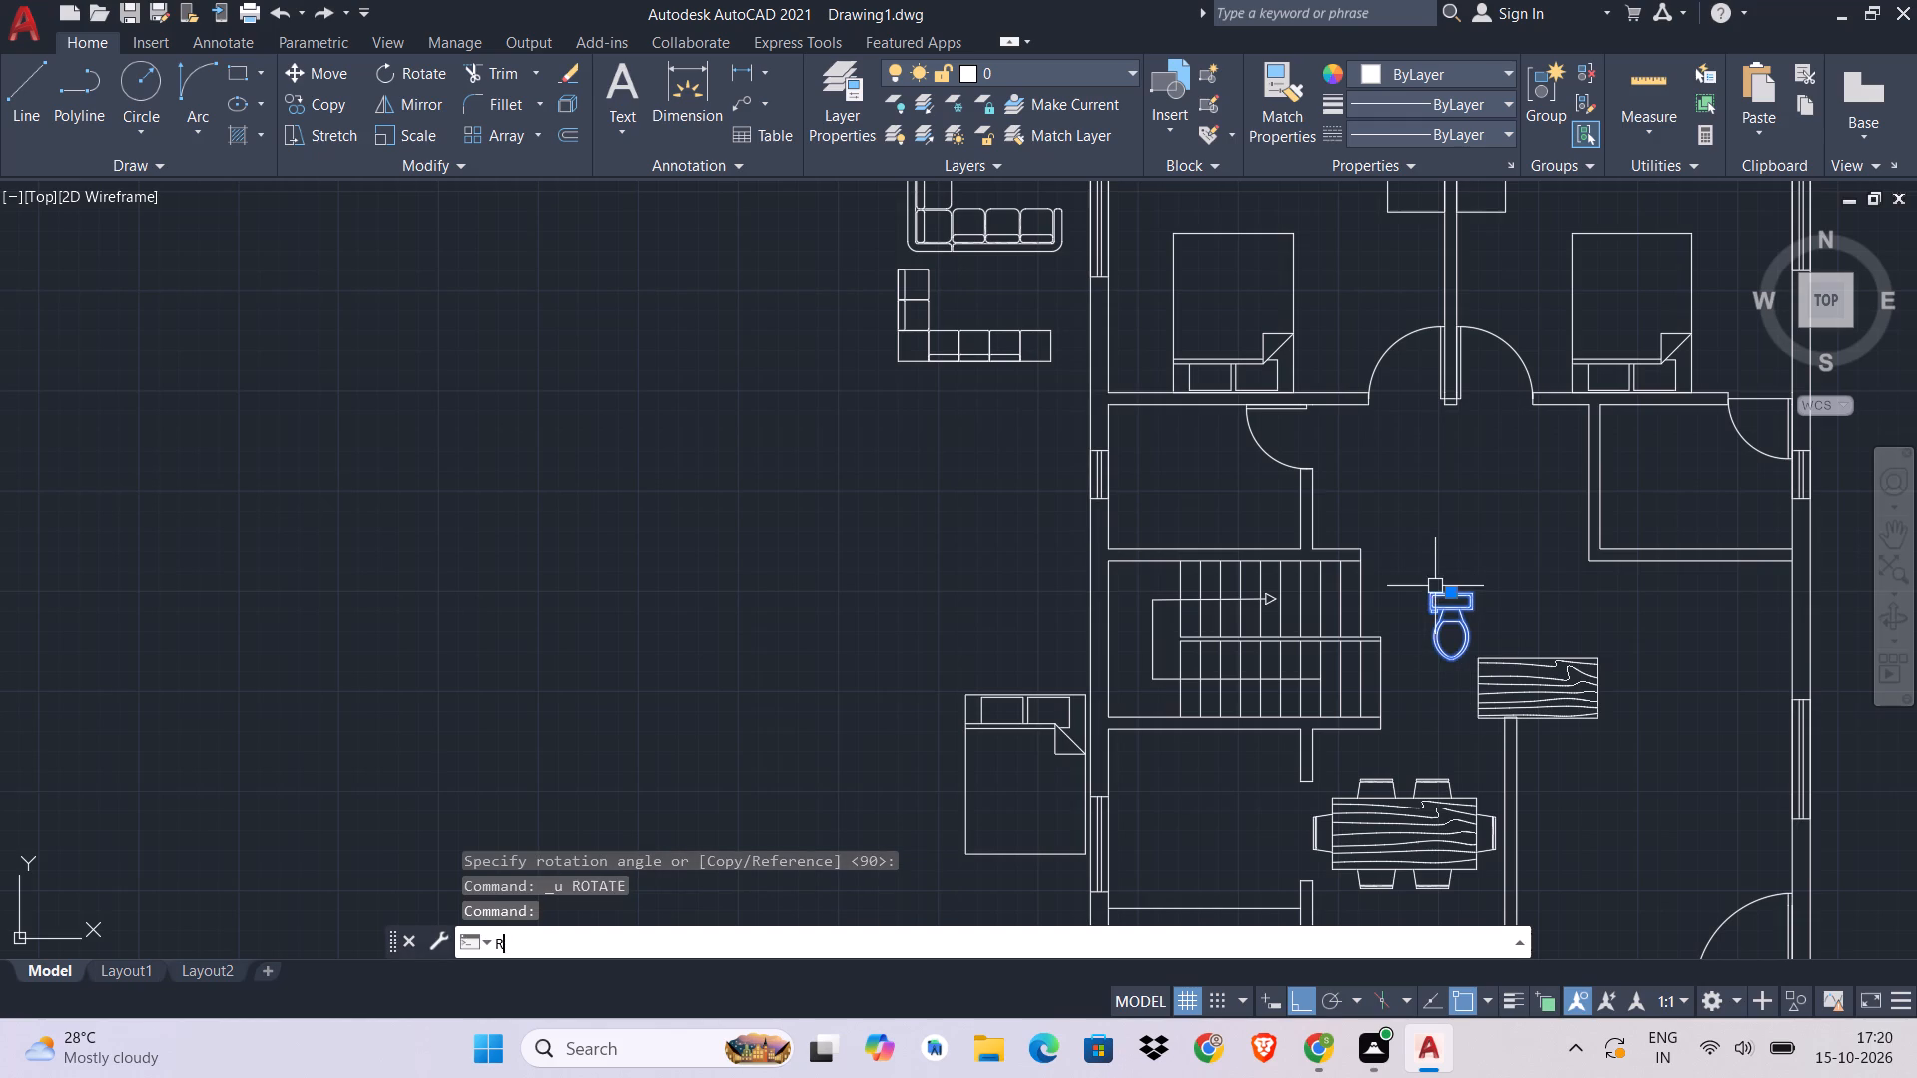
{"action": "key", "text": "space"}
{"action": "left_click", "coordinate": [1472, 603]}
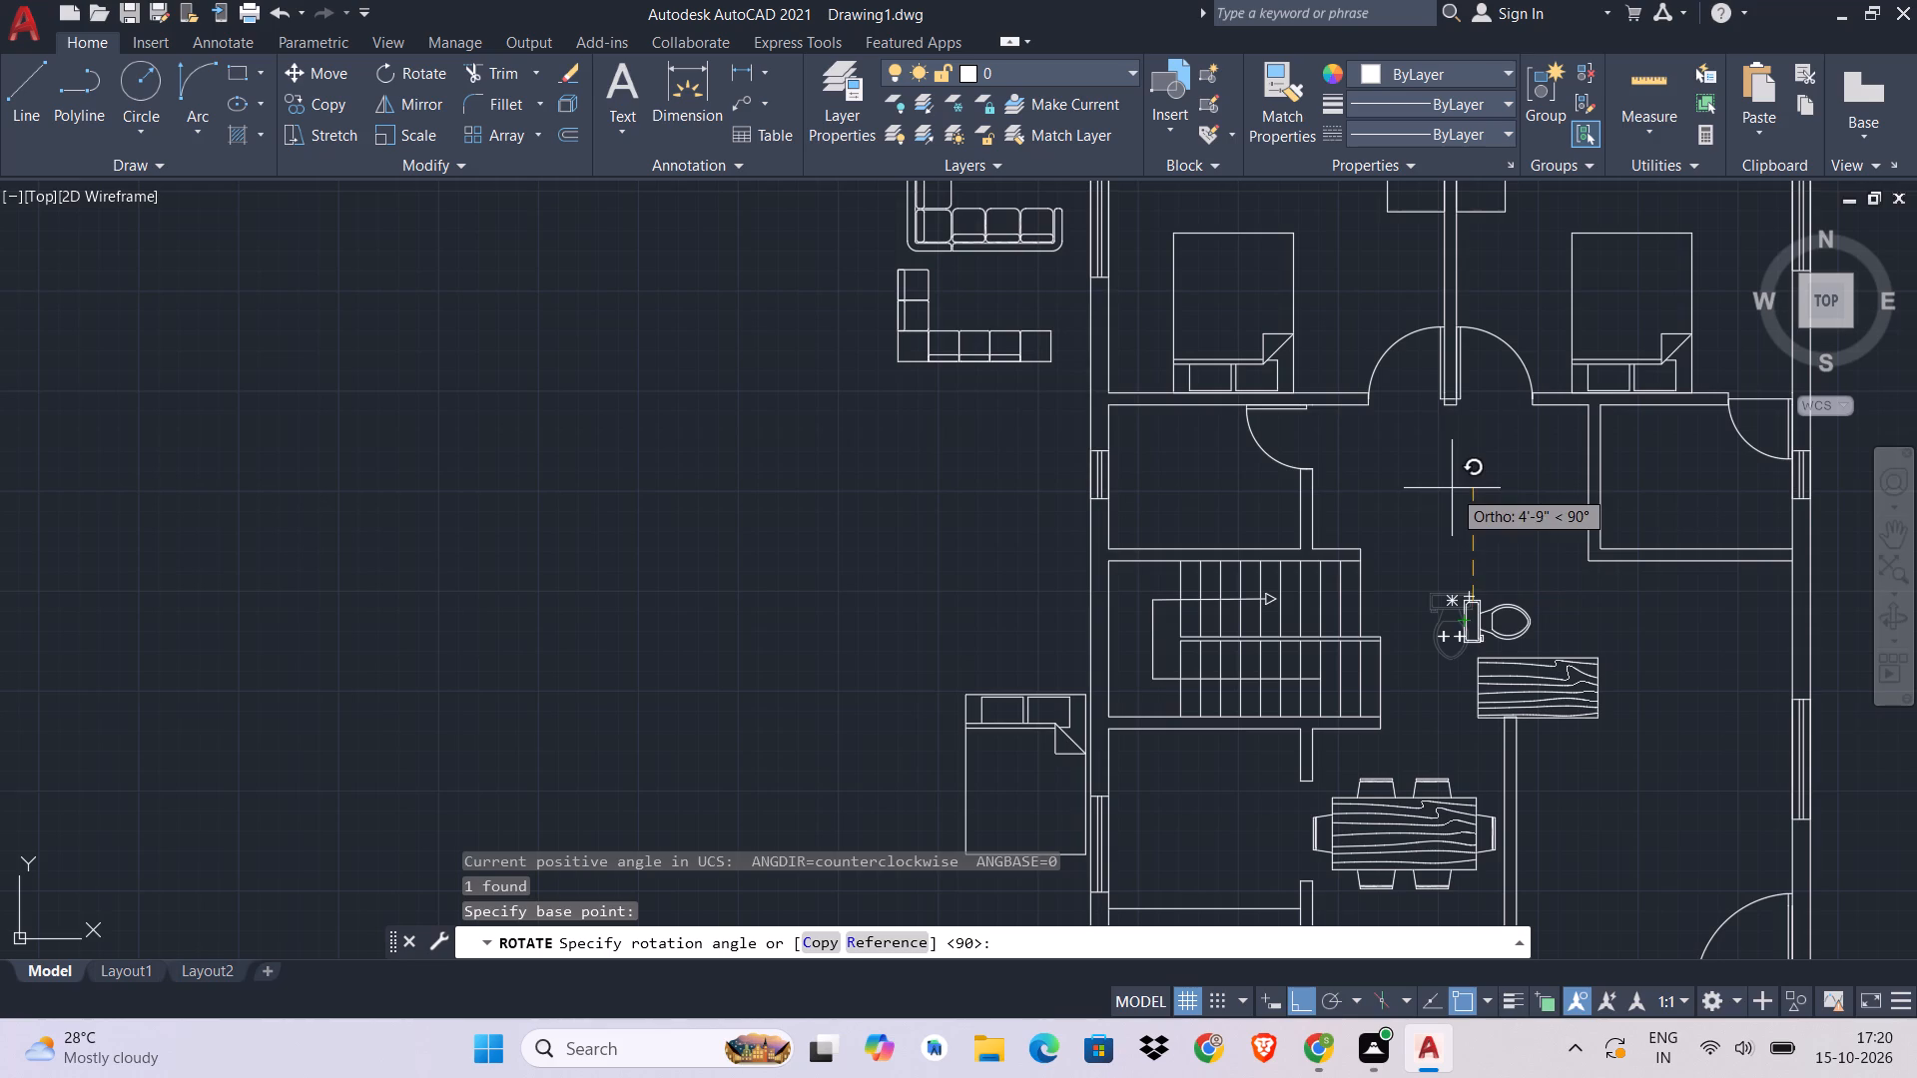
{"action": "scroll", "coordinate": [1485, 640], "scroll_direction": "up", "scroll_amount": 4}
{"action": "left_click", "coordinate": [1519, 626]}
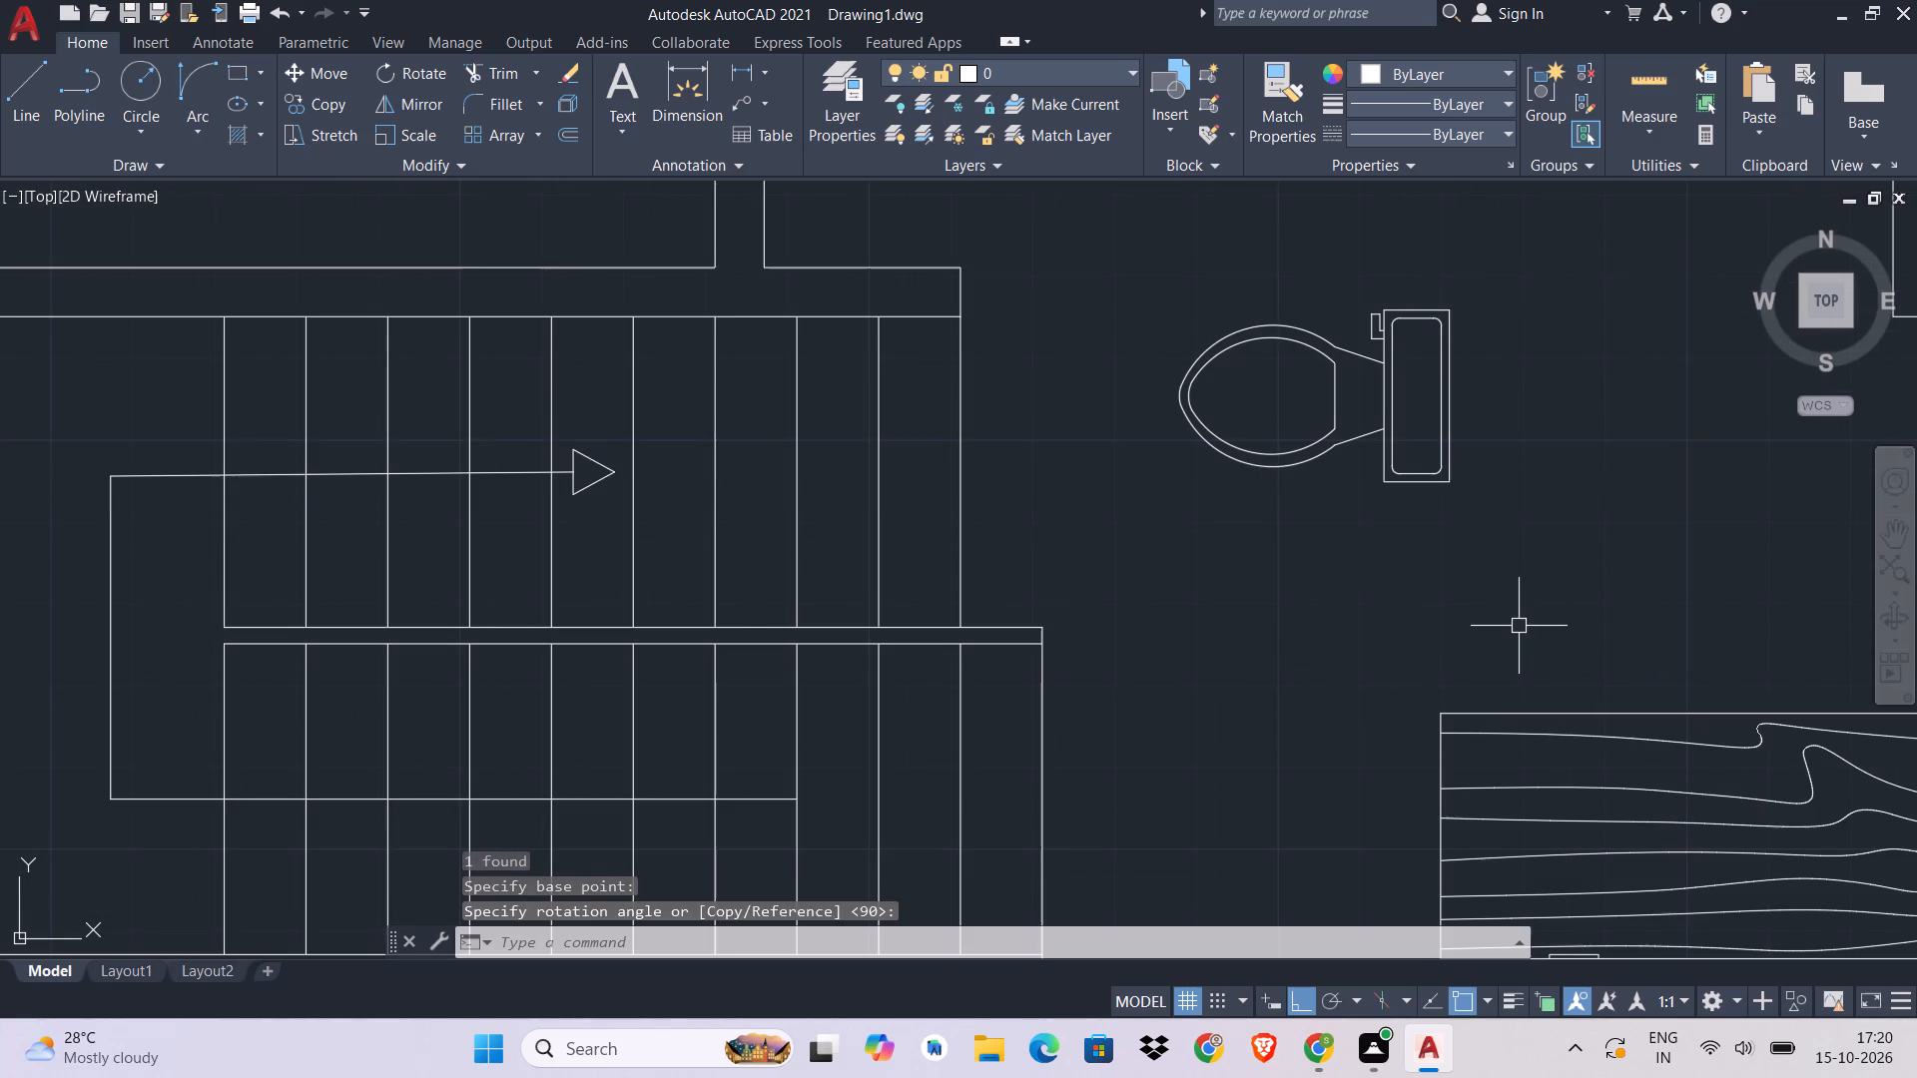
Move the toilet block into the left toilet room, with its tank's back against the right-hand wall below the door.
{"action": "left_click", "coordinate": [1431, 470]}
{"action": "type", "text": "M"}
{"action": "key", "text": "space"}
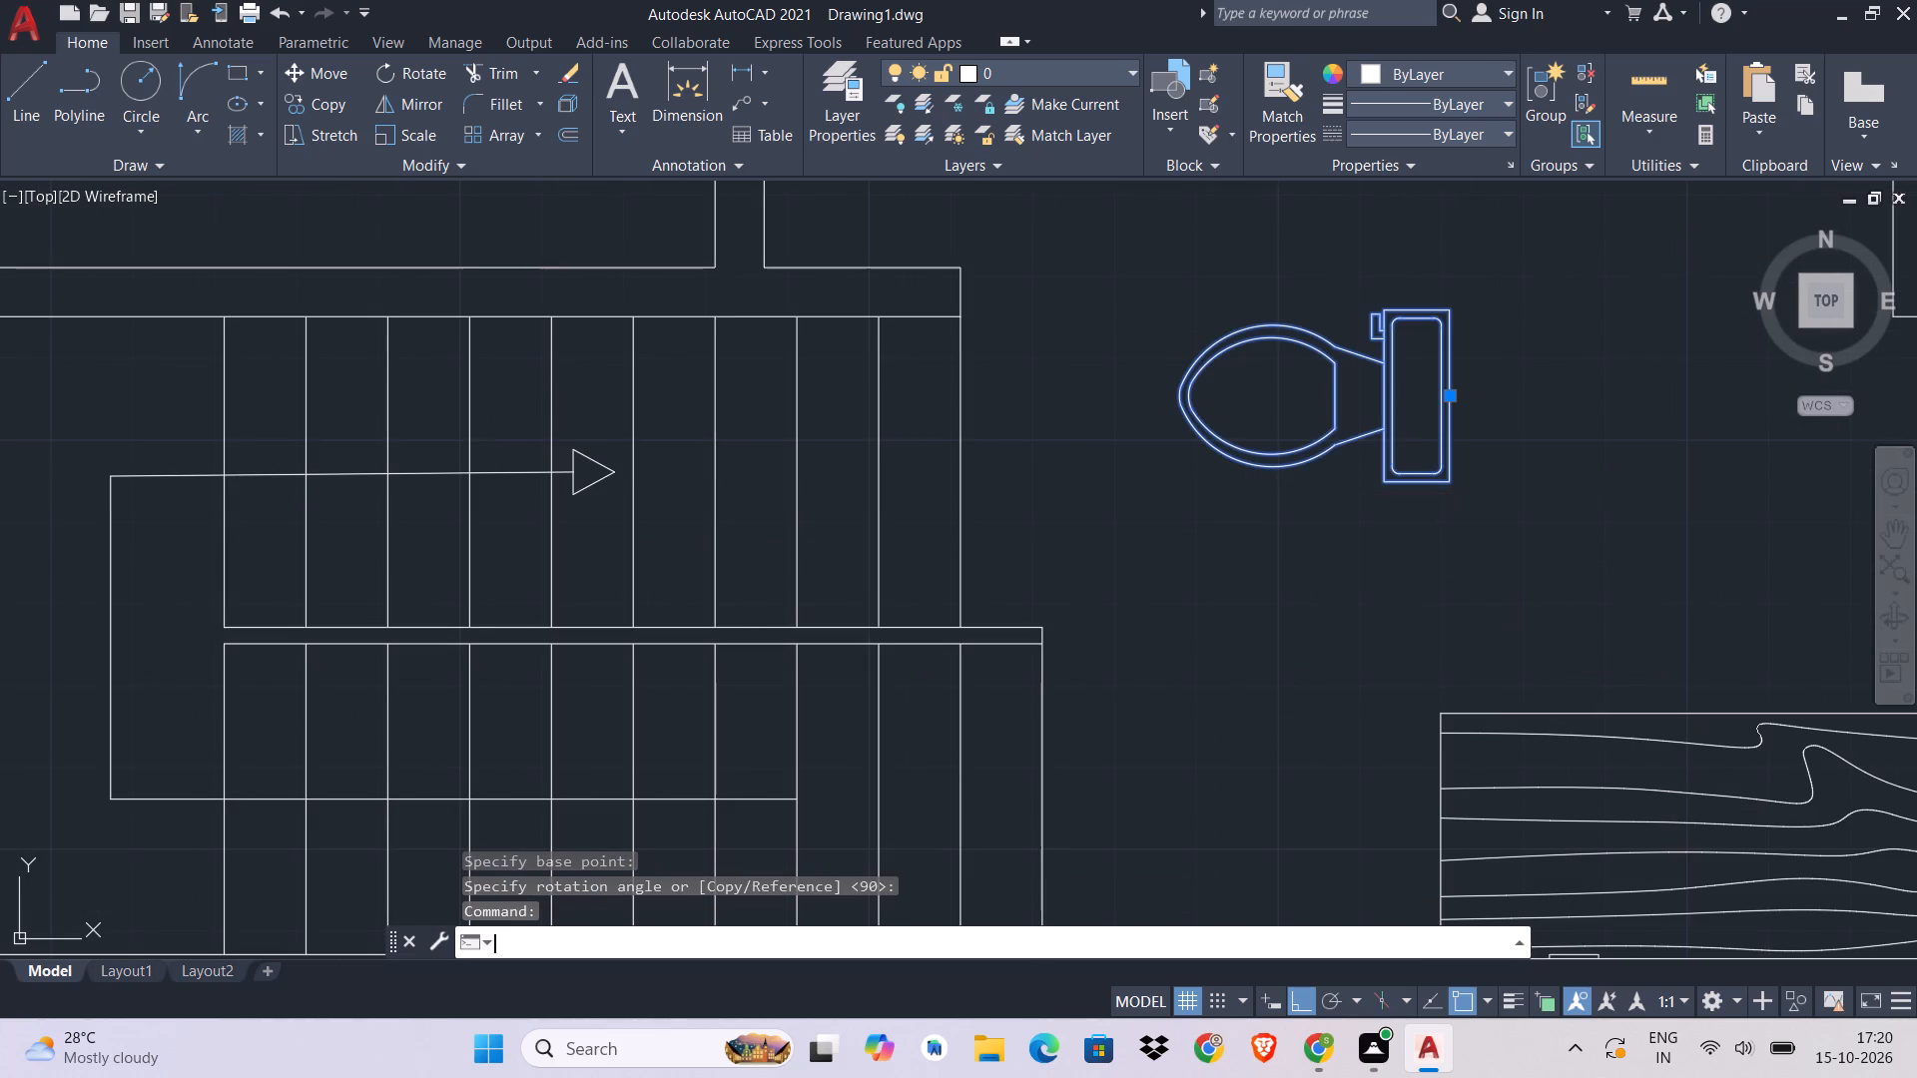
{"action": "left_click", "coordinate": [1447, 391]}
{"action": "middle_click_drag", "start_coordinate": [1448, 391], "coordinate": [1480, 601]}
{"action": "scroll", "coordinate": [941, 311], "scroll_direction": "down", "scroll_amount": 2}
{"action": "middle_click_drag", "start_coordinate": [941, 311], "coordinate": [1126, 472]}
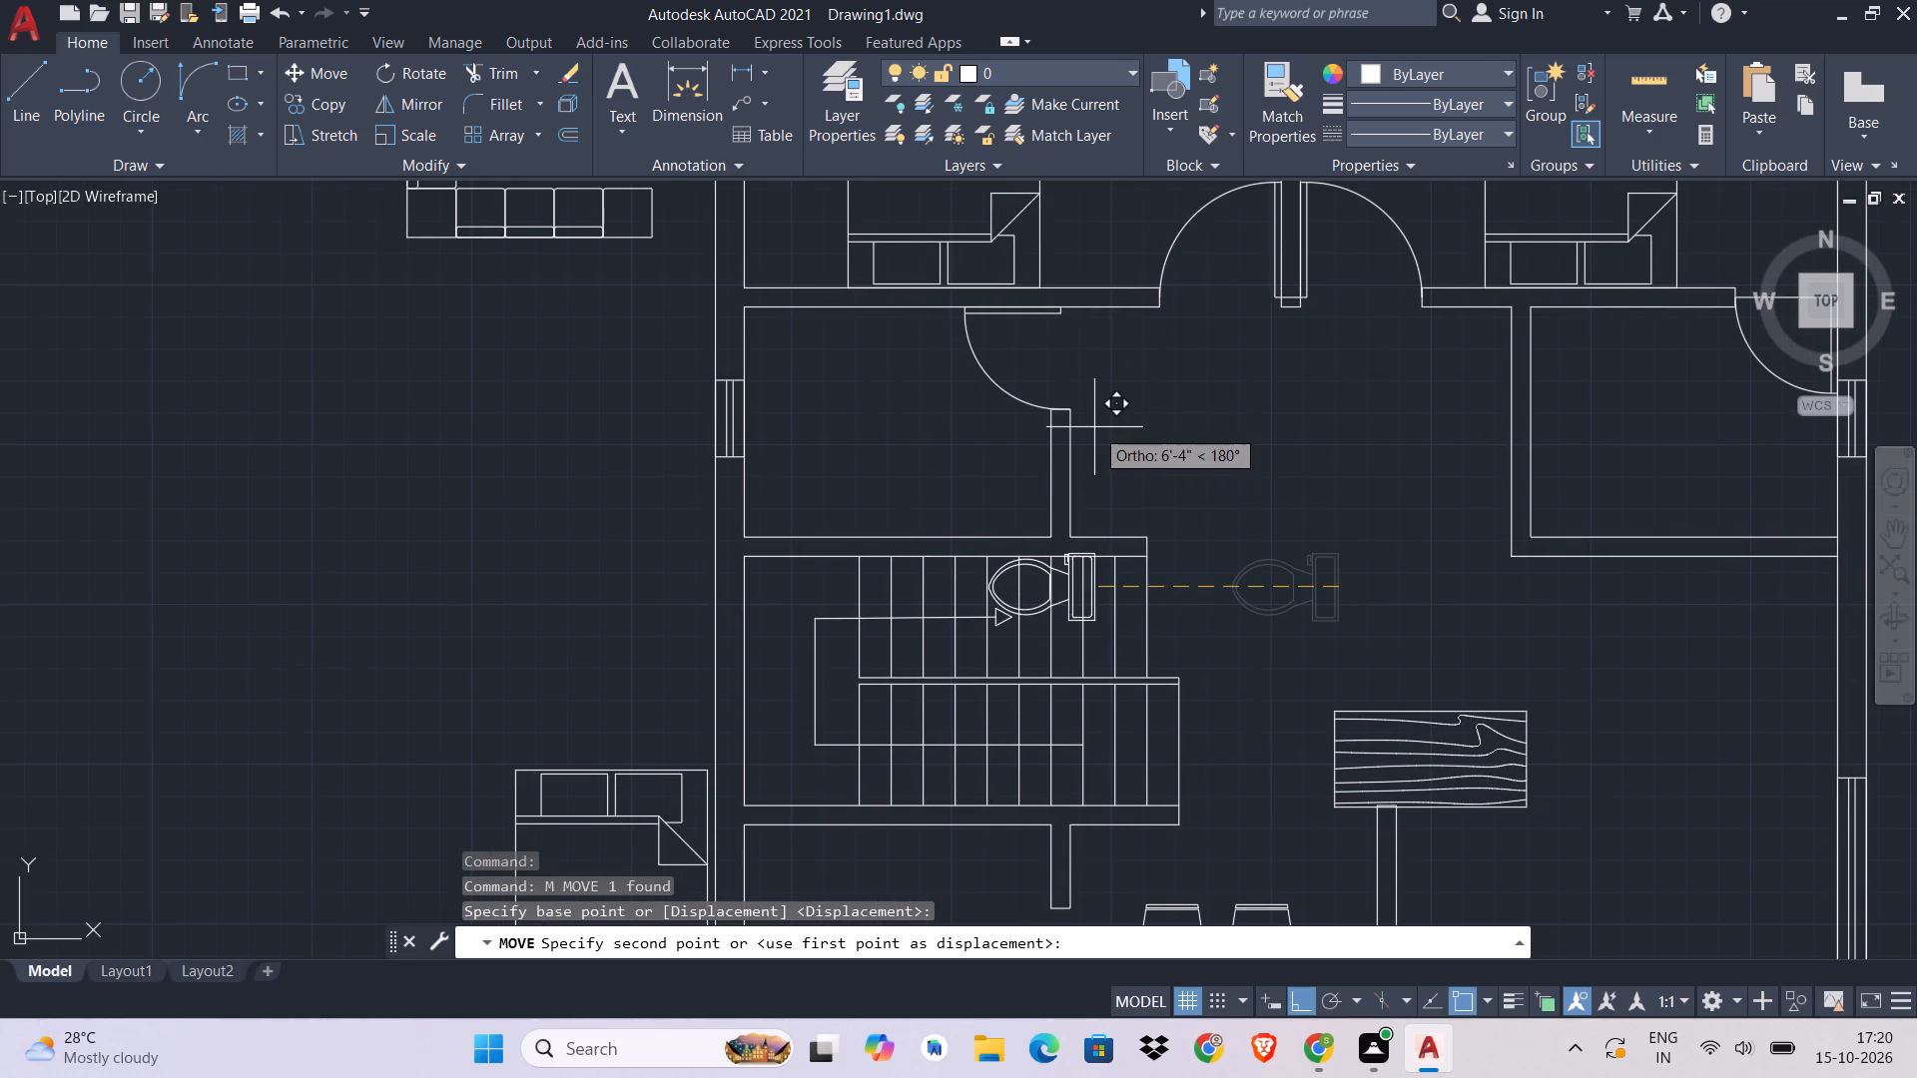
{"action": "key", "text": "ctrl+l"}
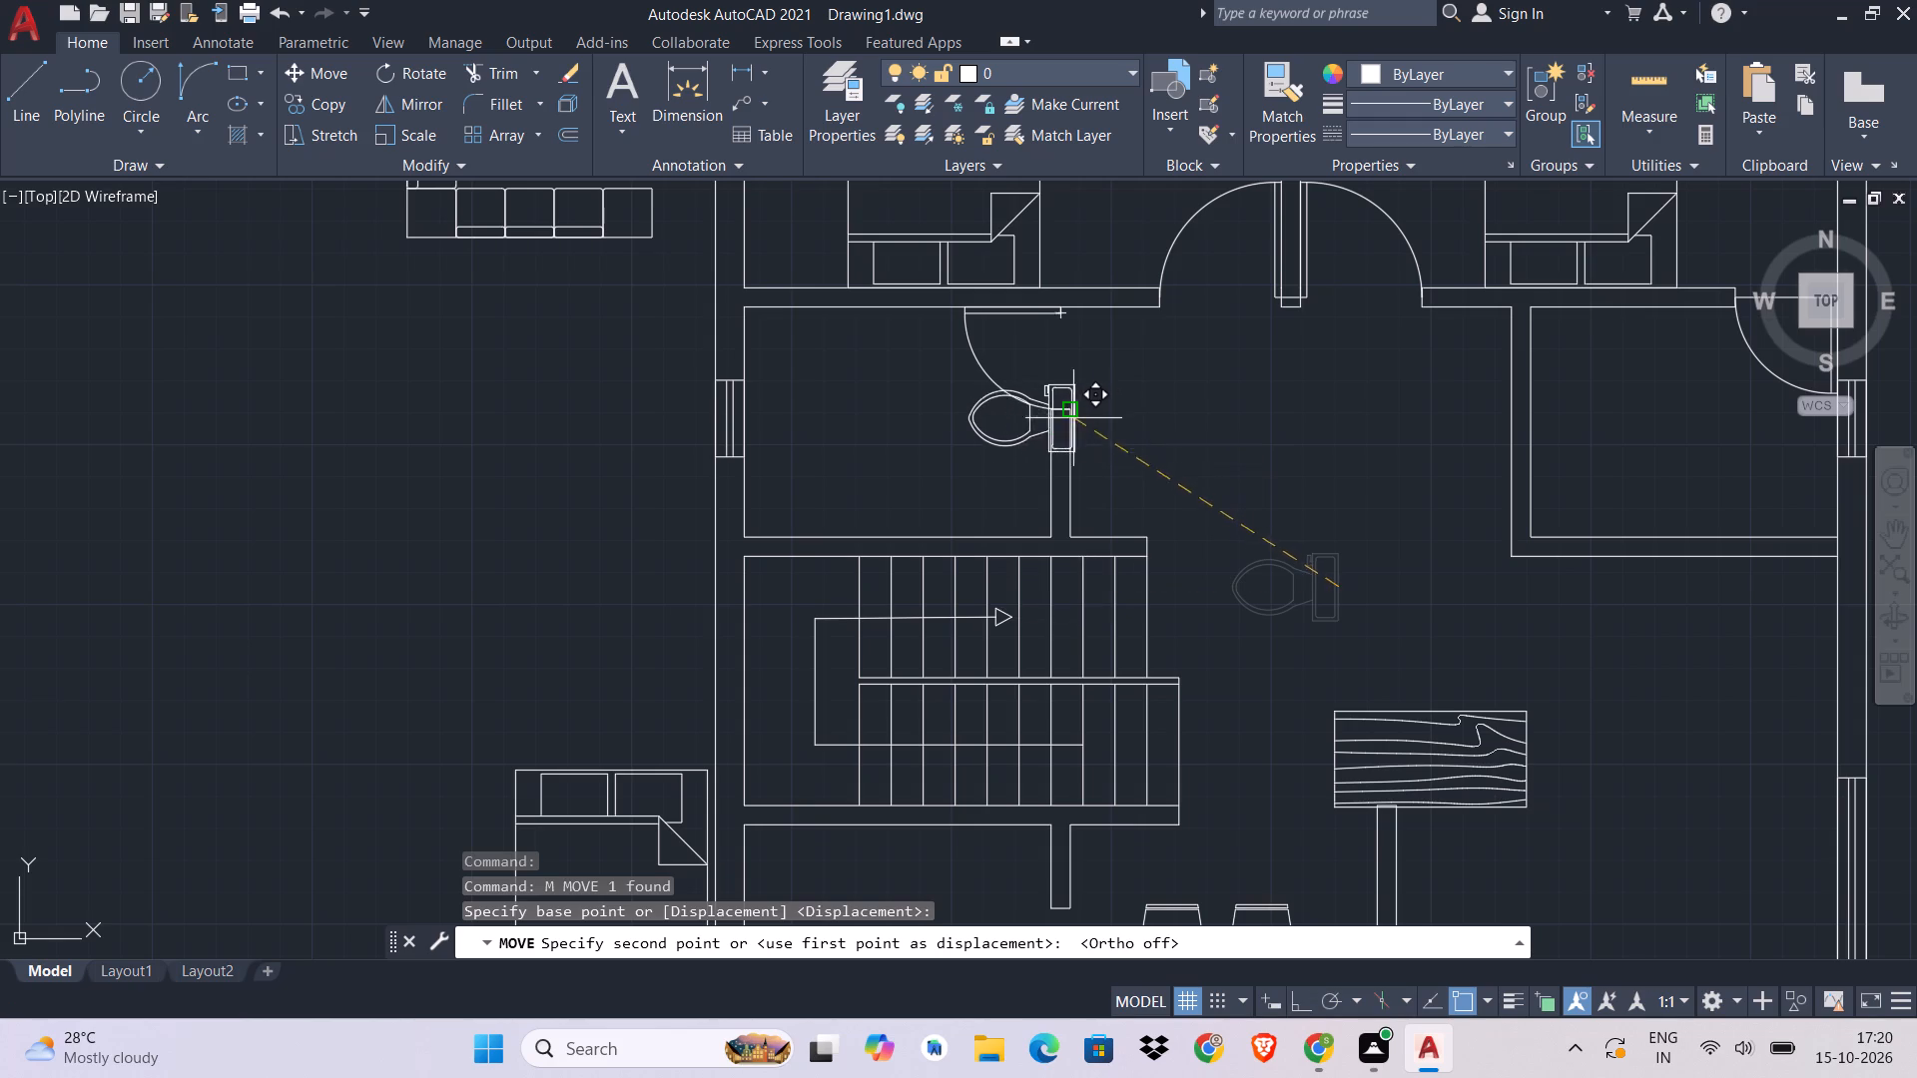
{"action": "scroll", "coordinate": [1052, 434], "scroll_direction": "up", "scroll_amount": 3}
{"action": "left_click", "coordinate": [1050, 583]}
{"action": "scroll", "coordinate": [1323, 578], "scroll_direction": "down", "scroll_amount": 1}
{"action": "scroll", "coordinate": [1323, 578], "scroll_direction": "up", "scroll_amount": 1}
{"action": "scroll", "coordinate": [1323, 578], "scroll_direction": "down", "scroll_amount": 2}
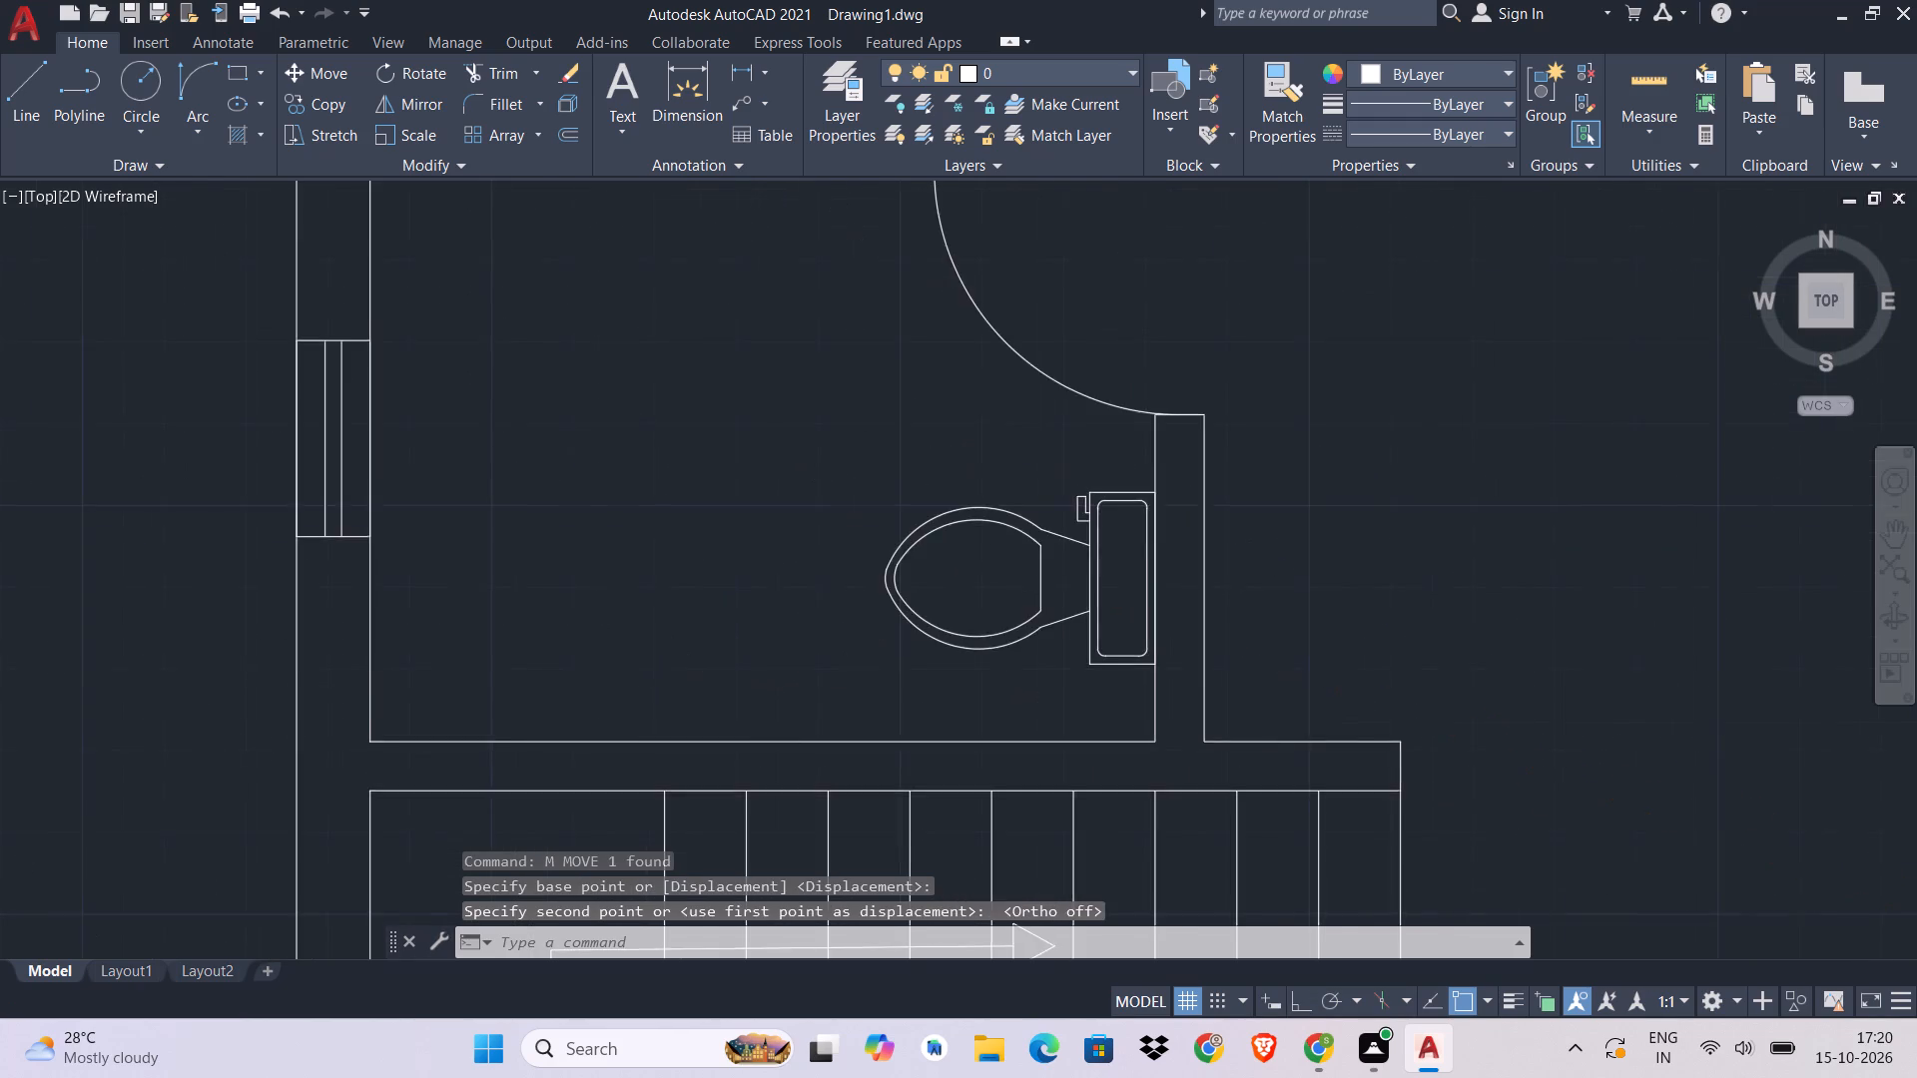
Copy the toilet block into the right toilet room, placing its tank's back against the outer wall near the window.
{"action": "middle_click_drag", "start_coordinate": [1332, 618], "coordinate": [1202, 521]}
{"action": "scroll", "coordinate": [1243, 500], "scroll_direction": "down", "scroll_amount": 1}
{"action": "middle_click_drag", "start_coordinate": [1528, 567], "coordinate": [1331, 509]}
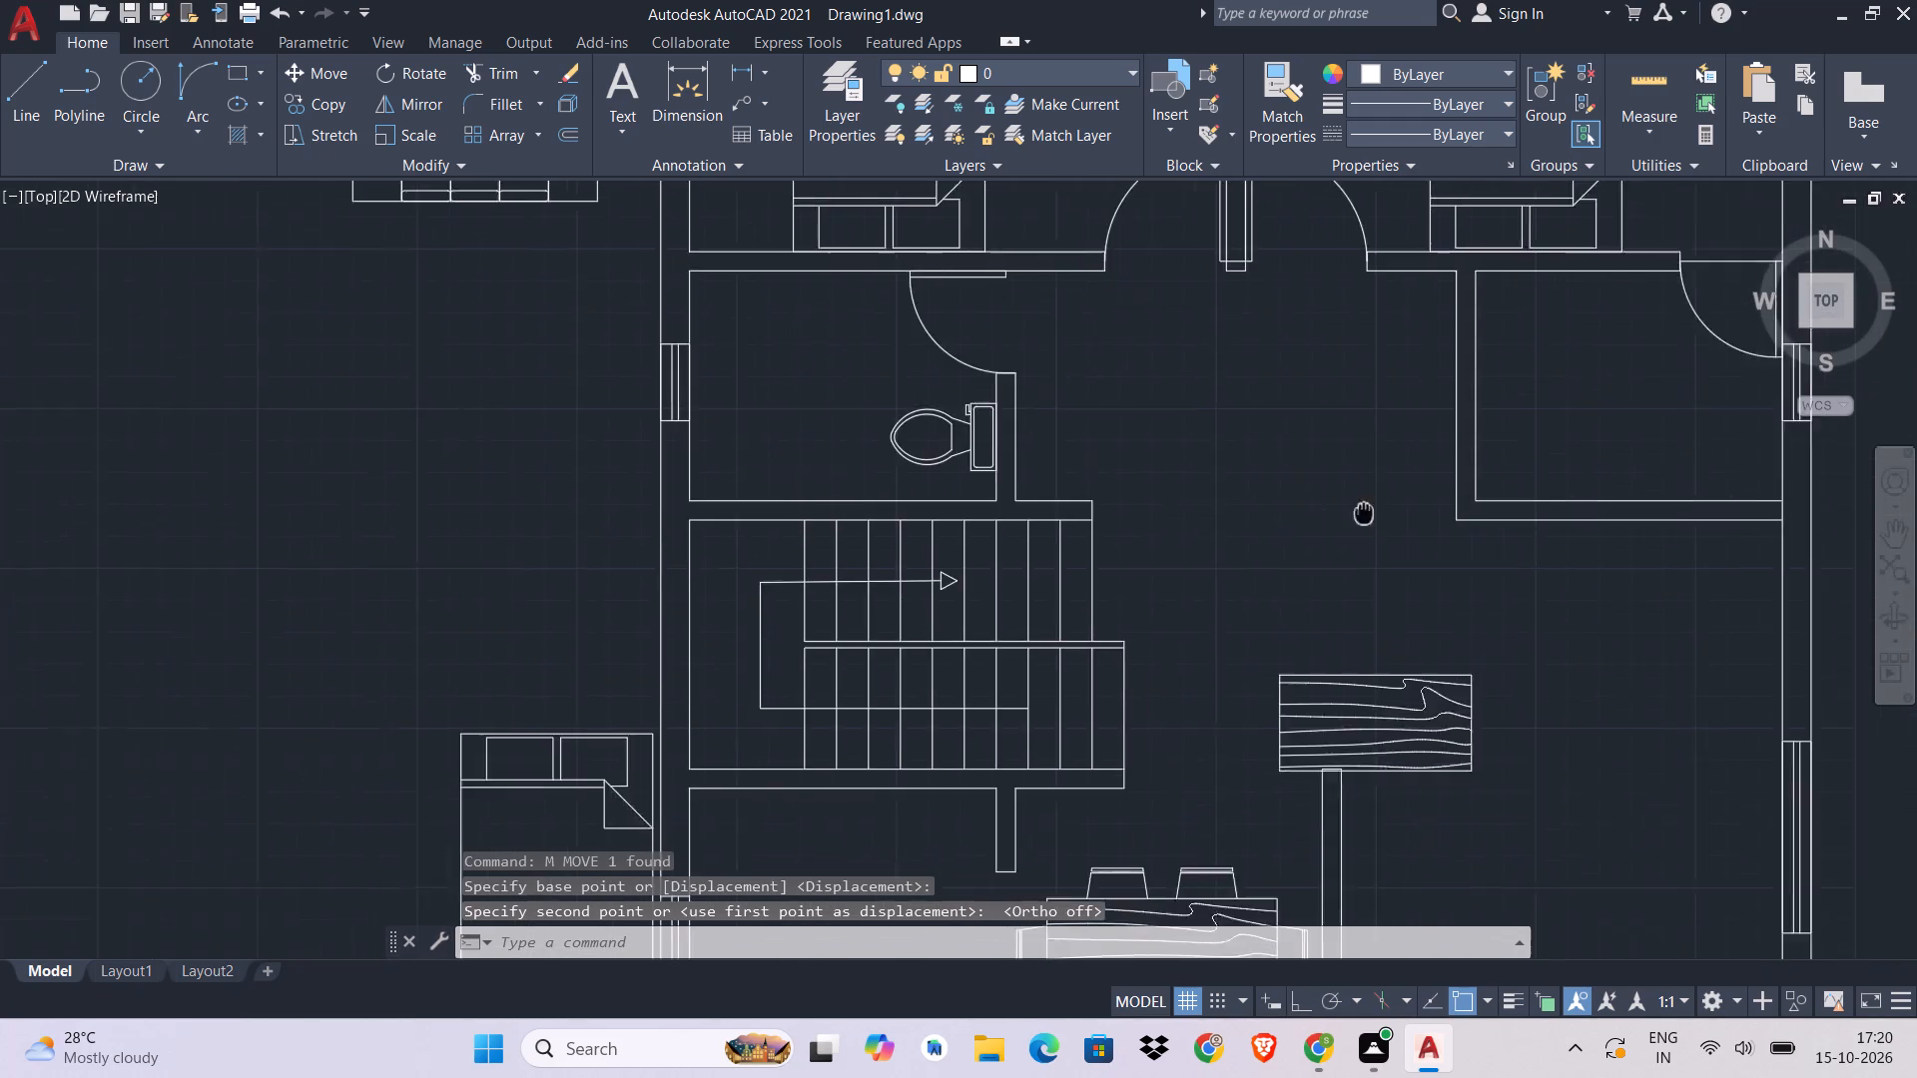
{"action": "middle_click_drag", "start_coordinate": [1331, 509], "coordinate": [1111, 510]}
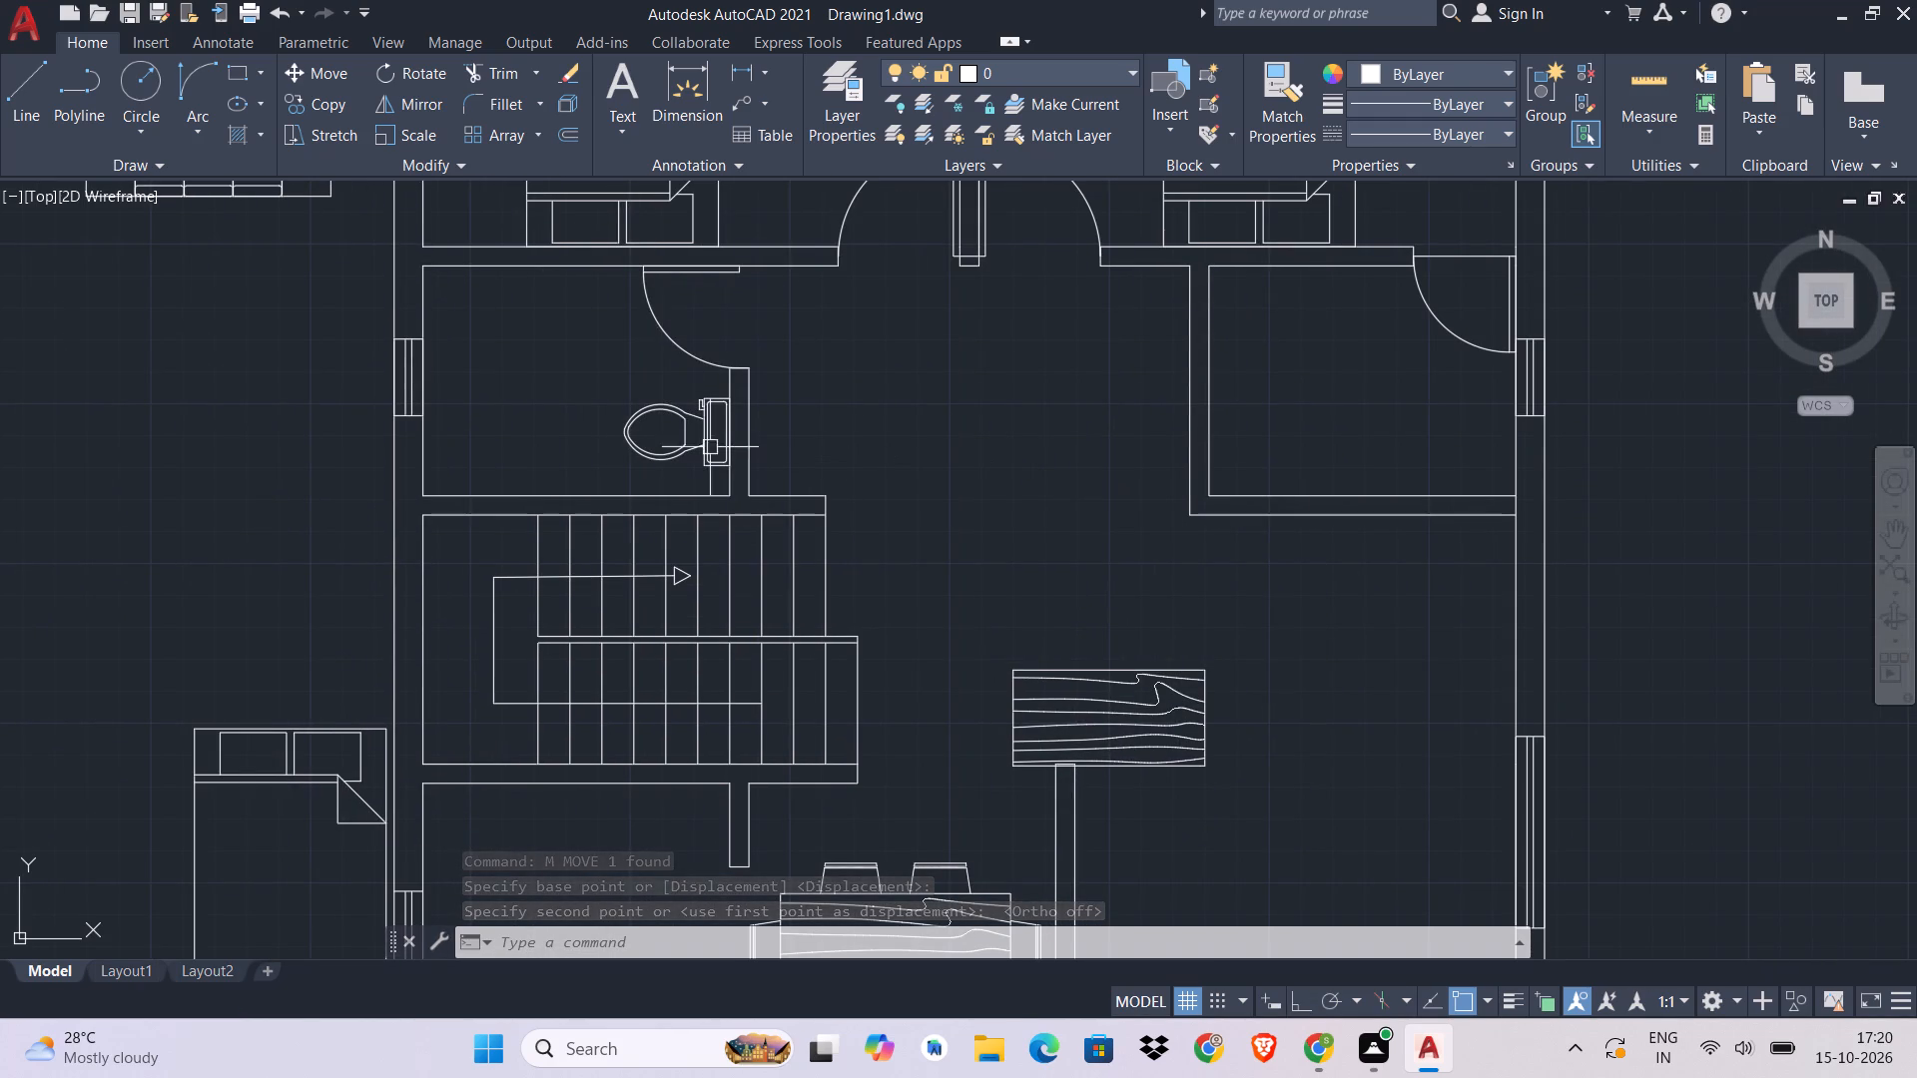
{"action": "left_click", "coordinate": [654, 436]}
{"action": "left_click", "coordinate": [627, 463]}
{"action": "key", "text": "c"}
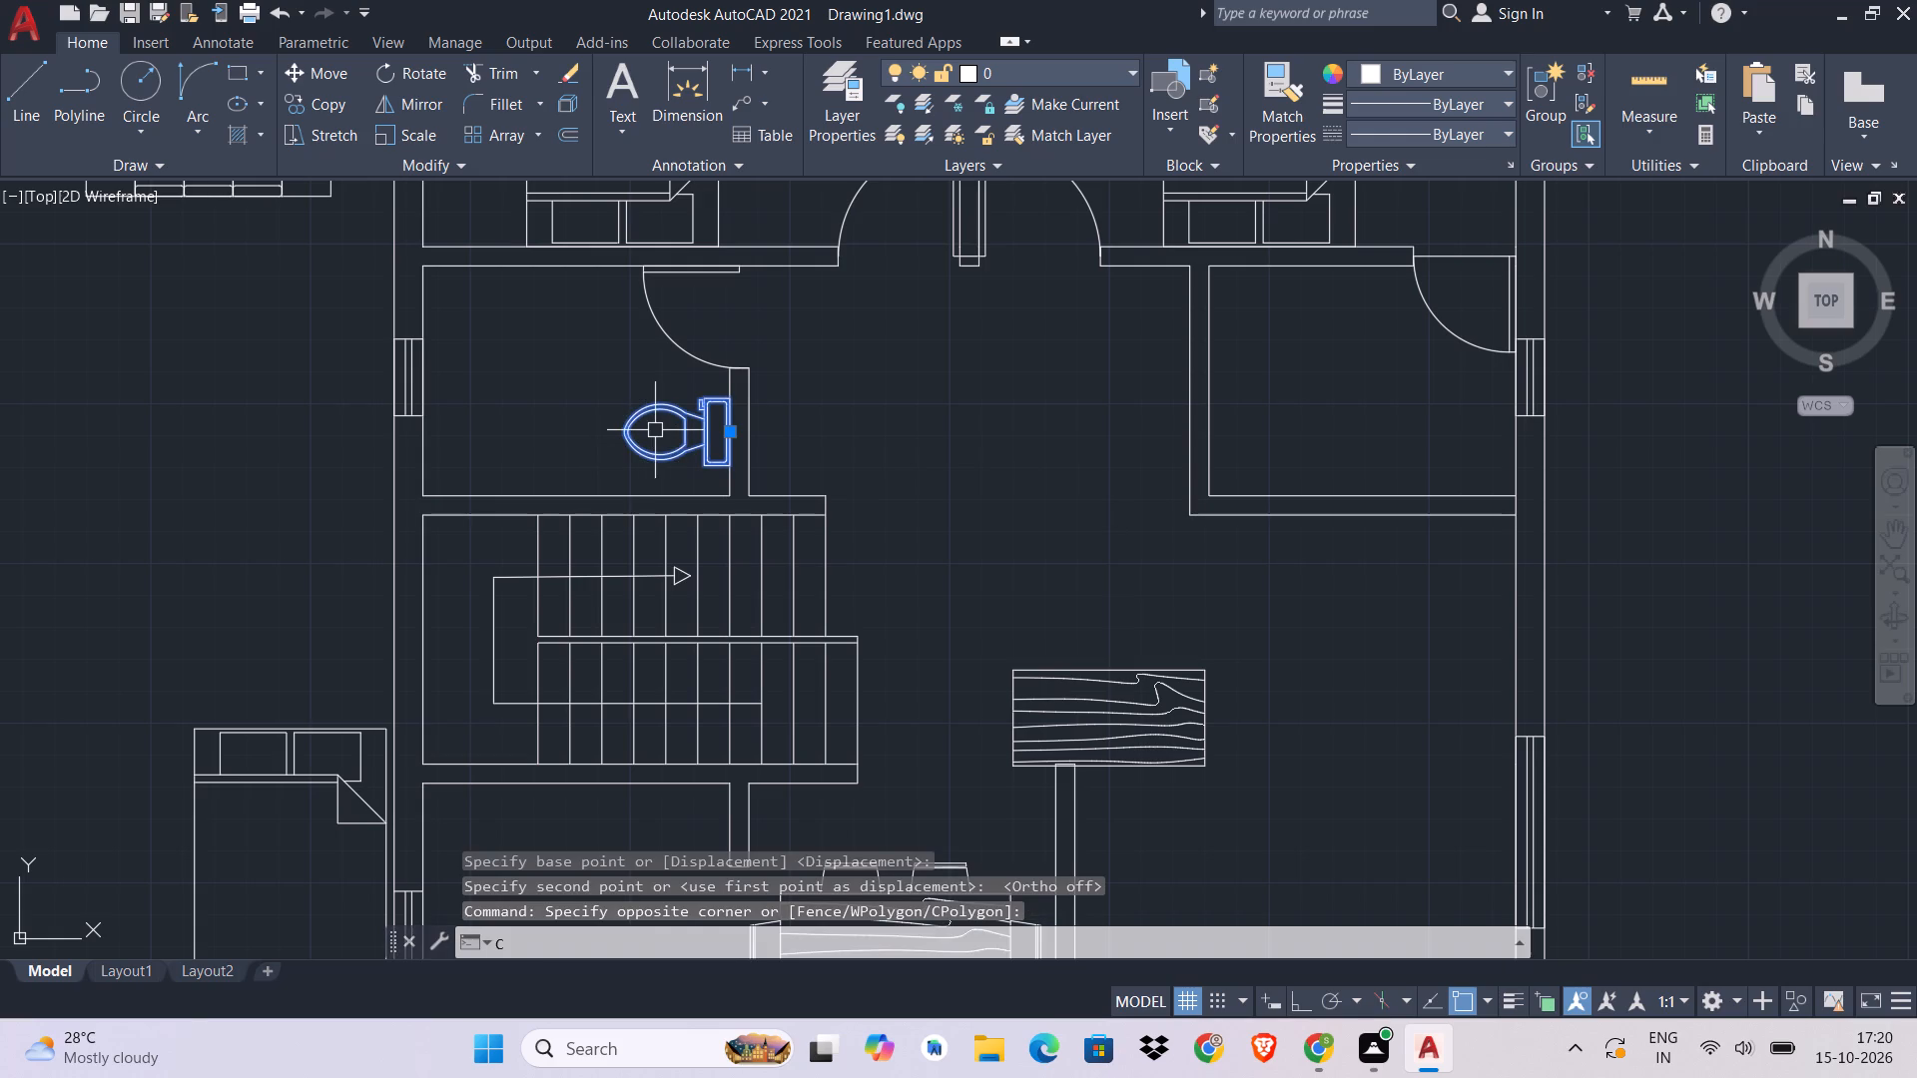
{"action": "key", "text": "o"}
{"action": "key", "text": "space"}
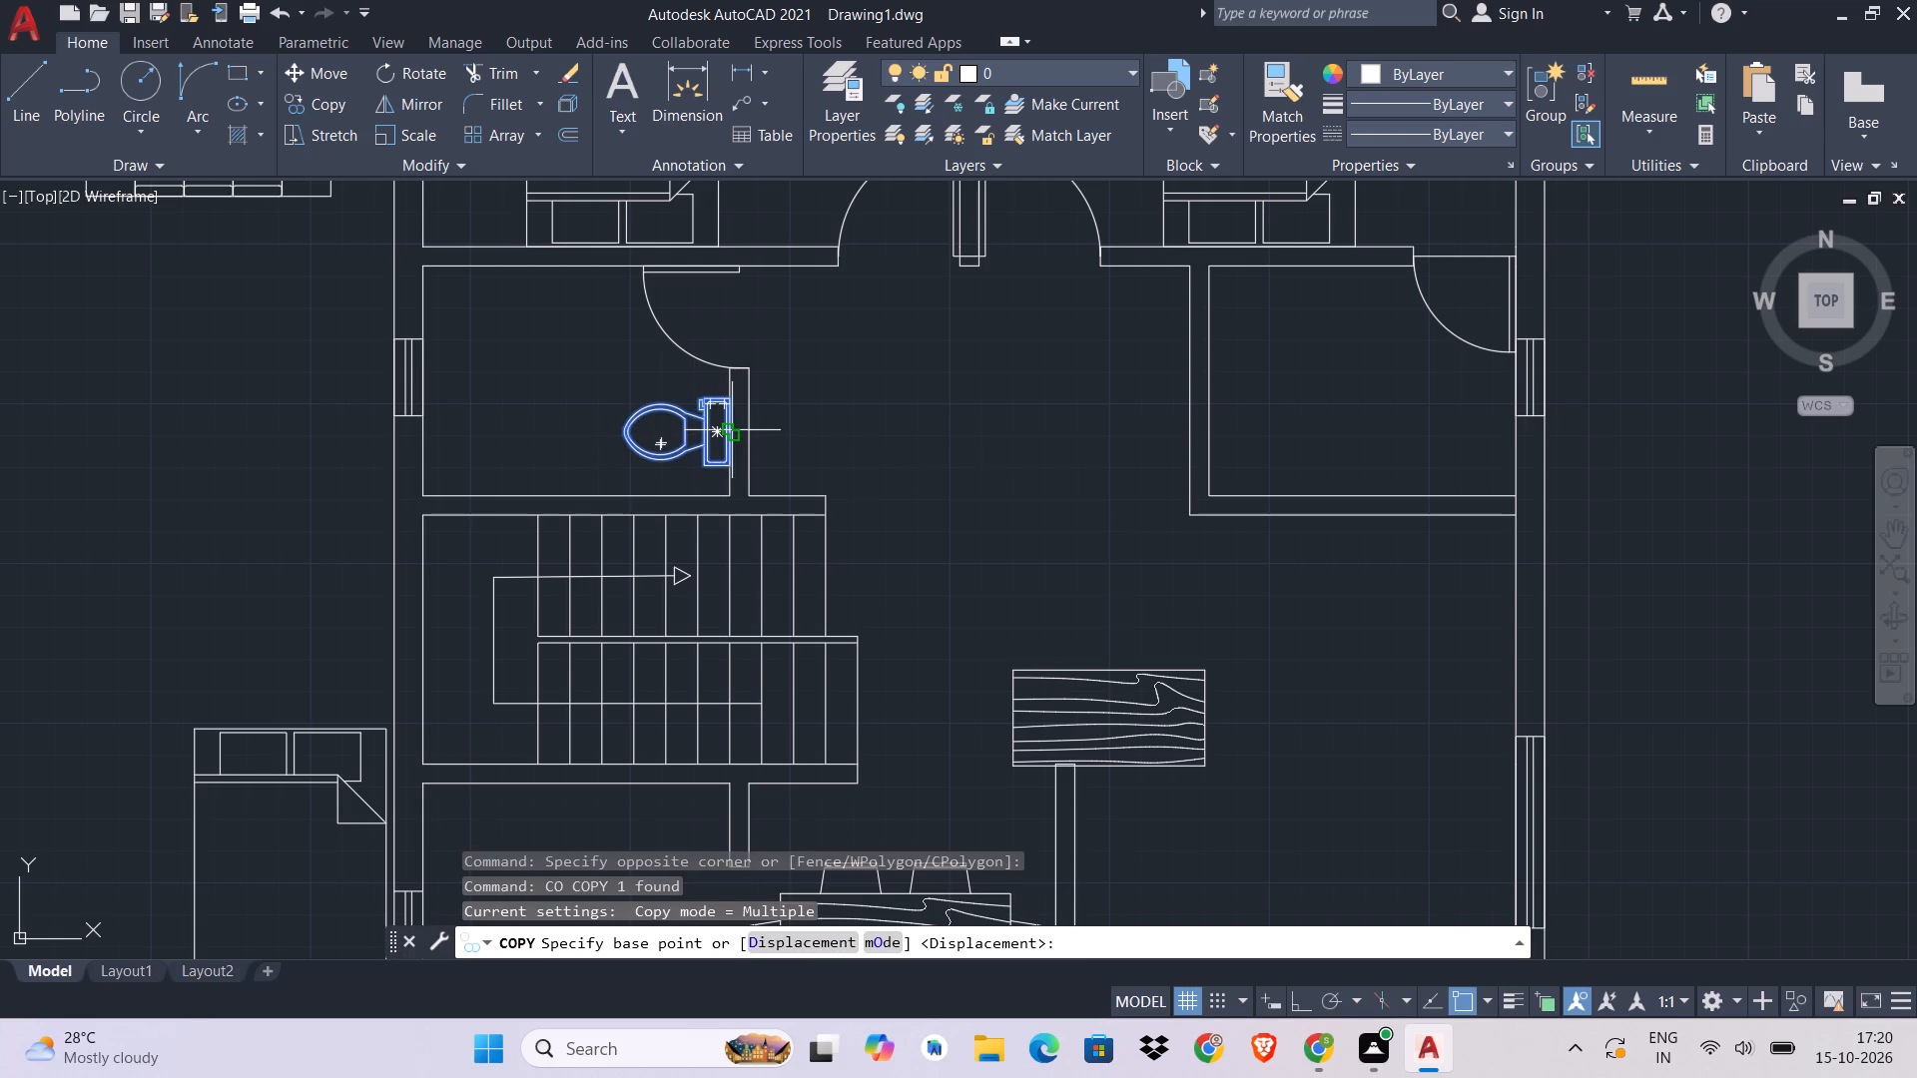
{"action": "left_click", "coordinate": [732, 430]}
{"action": "middle_click_drag", "start_coordinate": [1523, 442], "coordinate": [1410, 470]}
{"action": "scroll", "coordinate": [1386, 459], "scroll_direction": "up", "scroll_amount": 2}
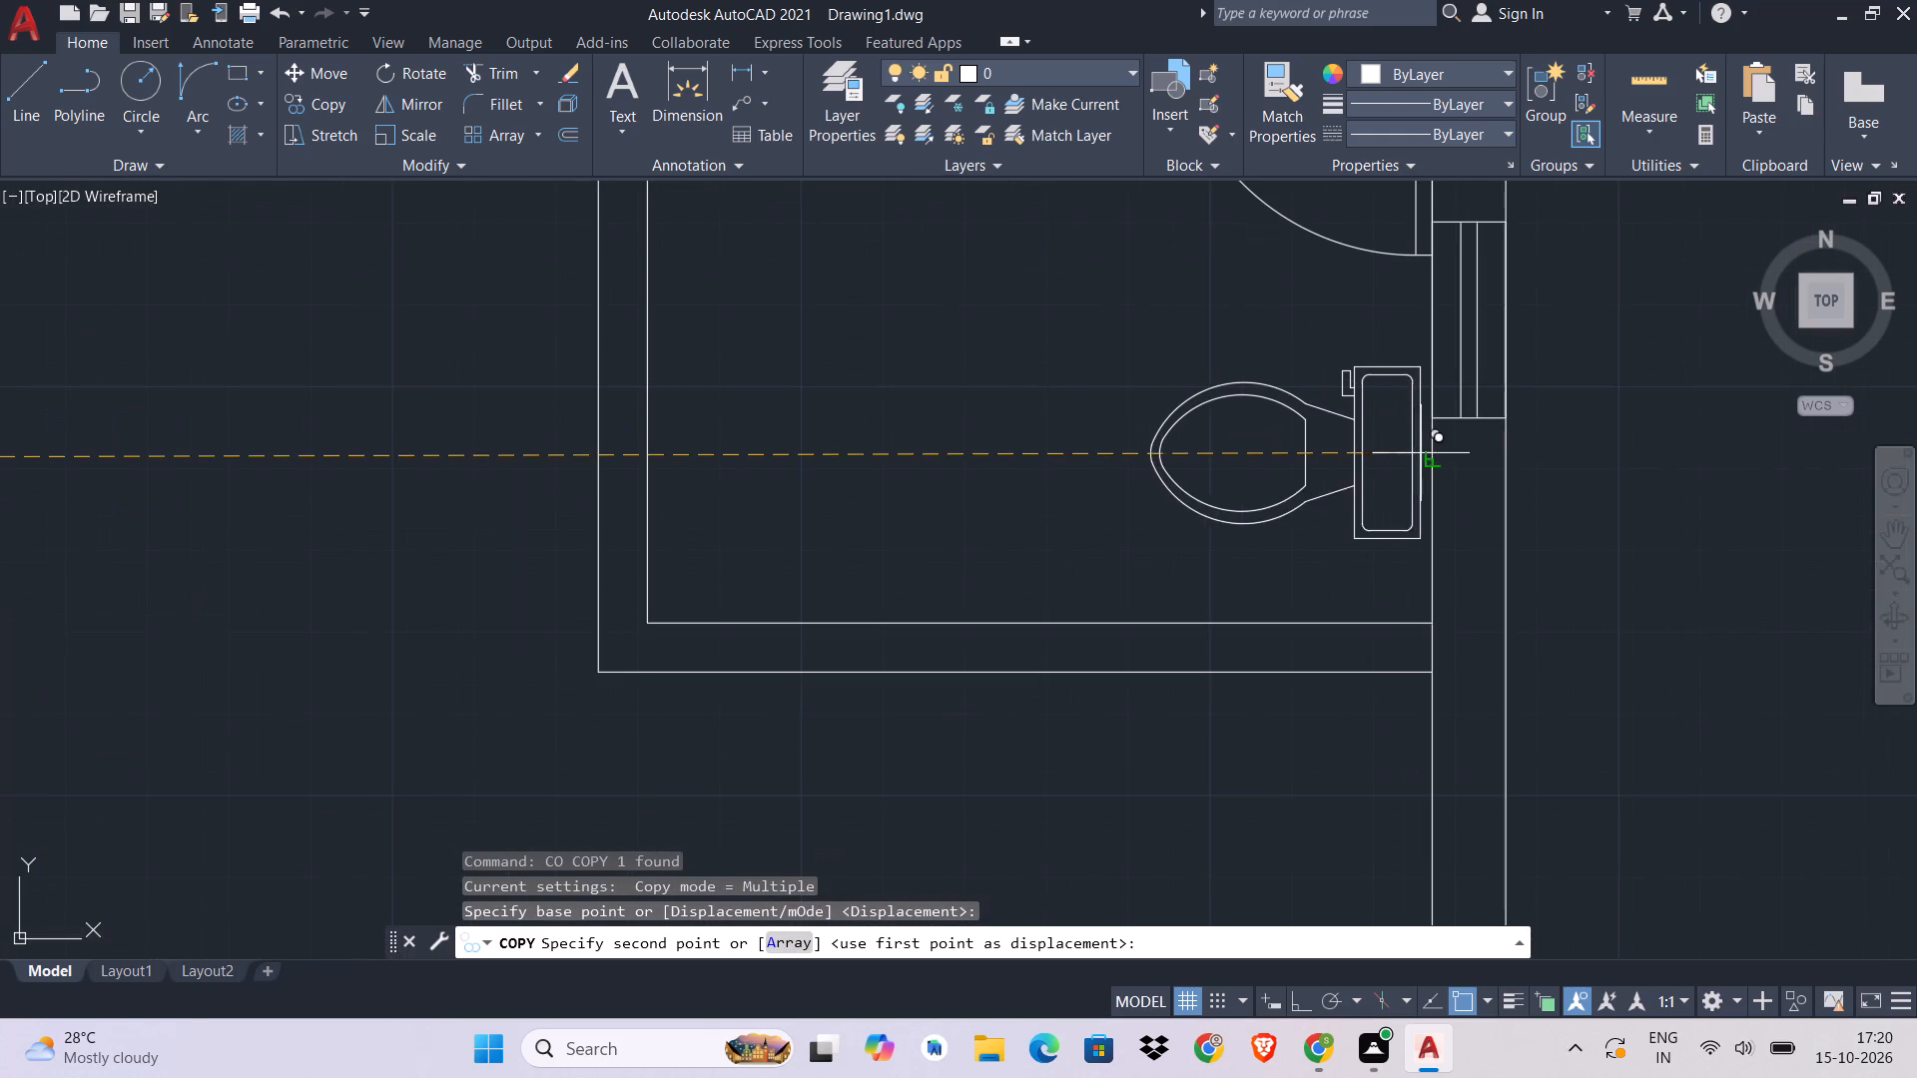
{"action": "left_click", "coordinate": [1428, 453]}
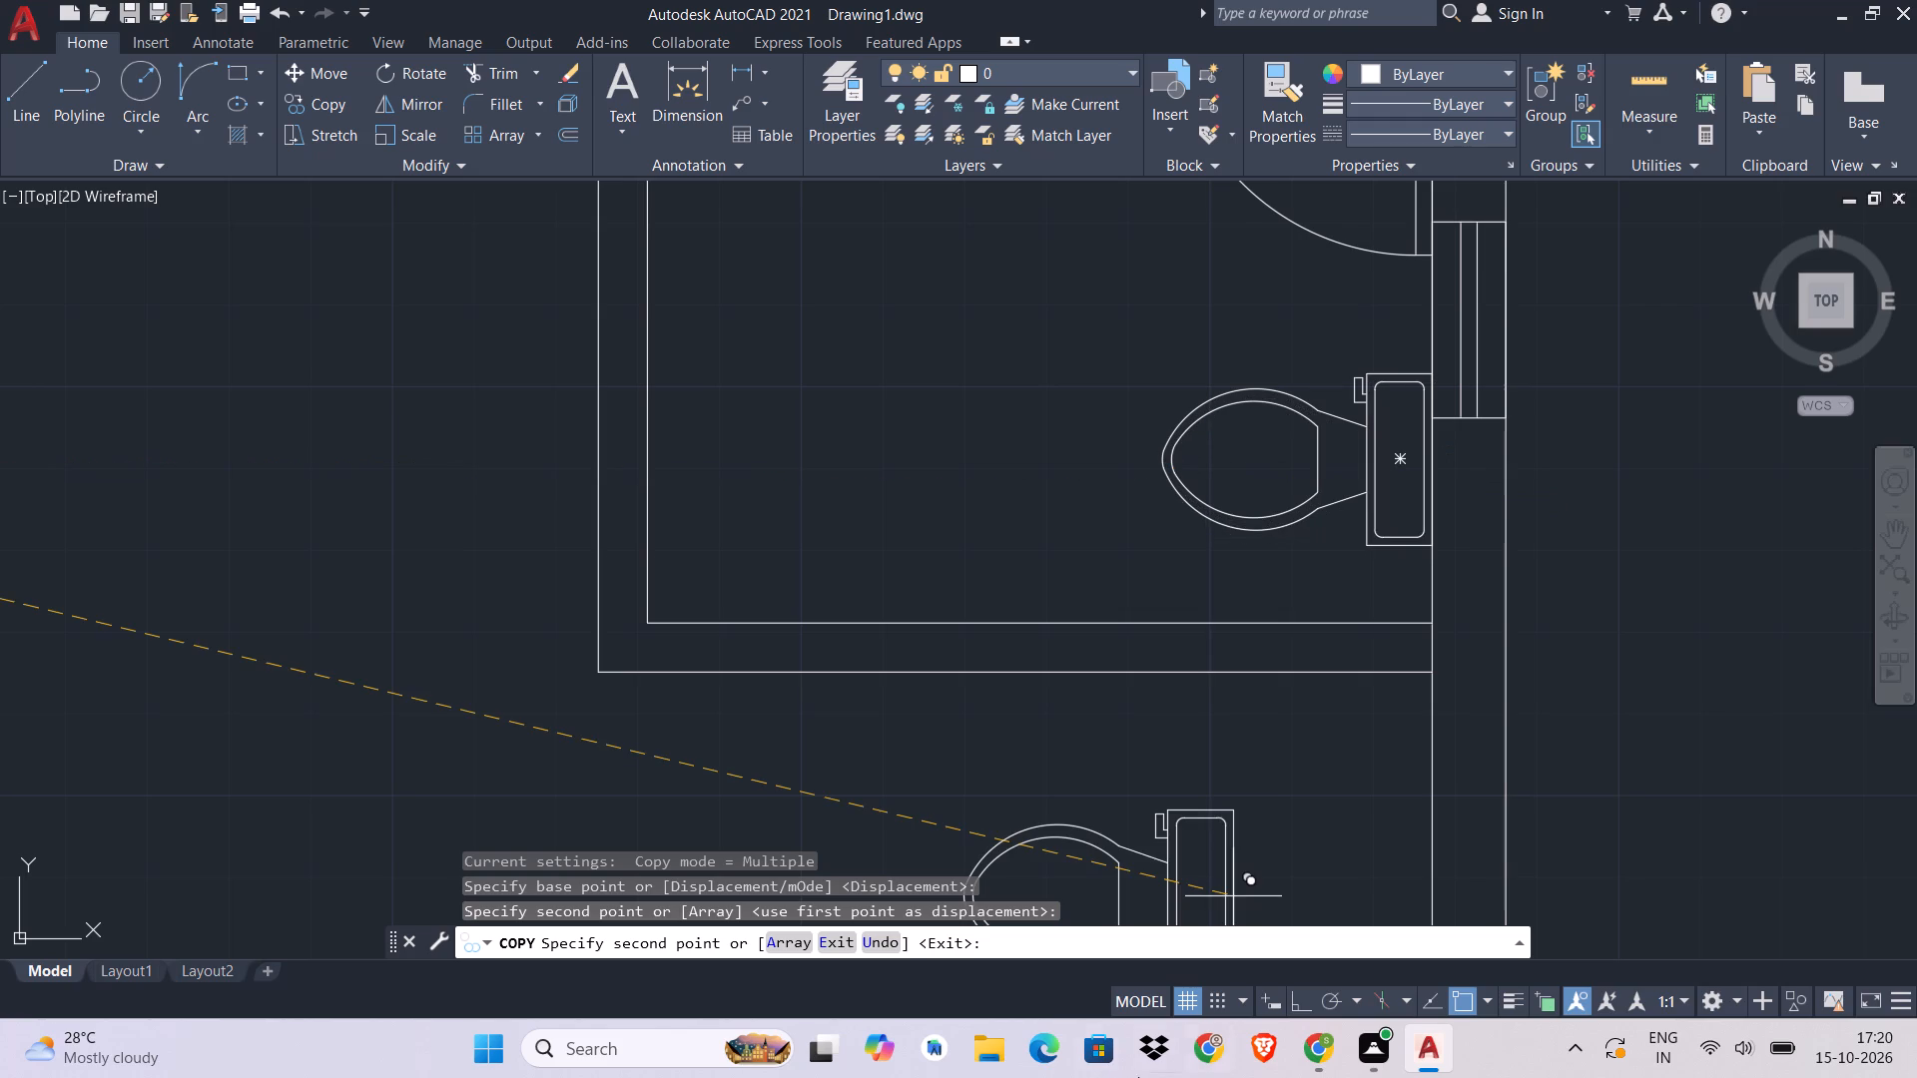
{"action": "key", "text": "Escape"}
{"action": "key", "text": "Escape"}
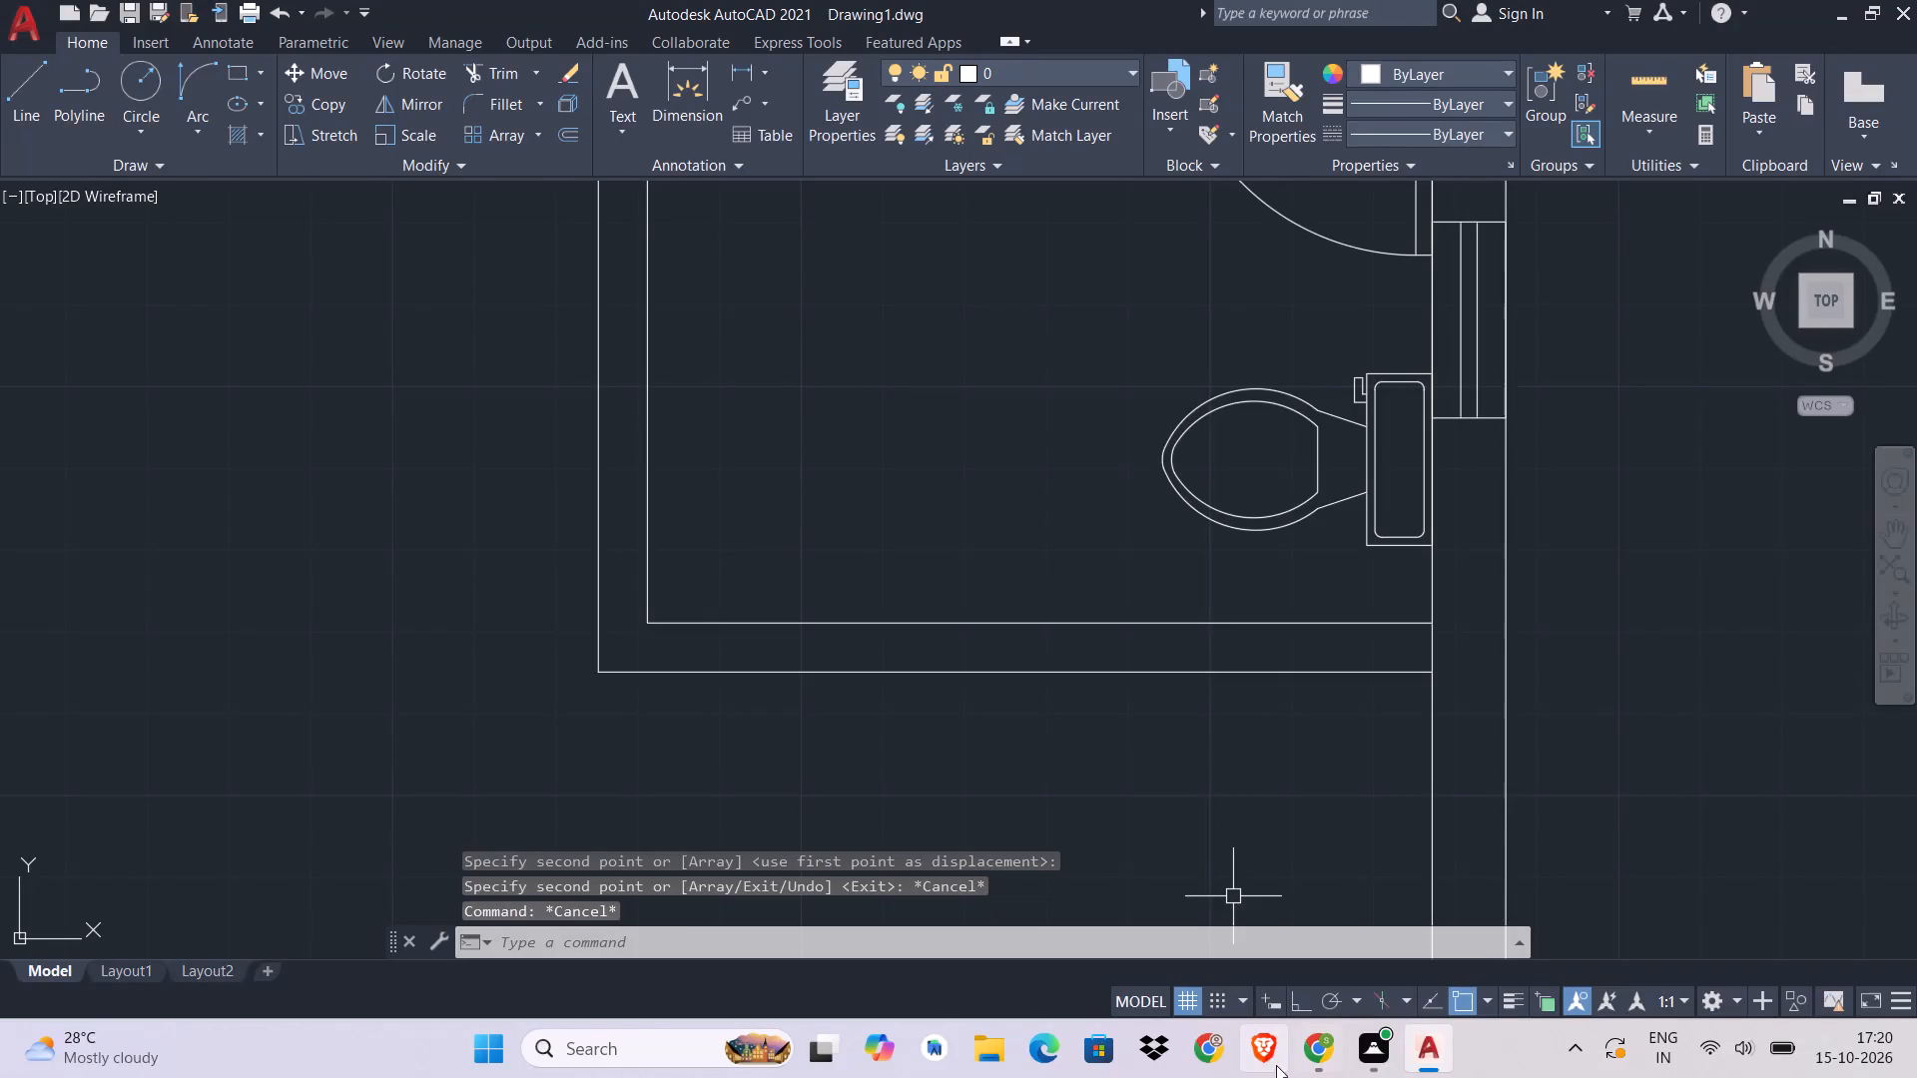
Scale the wood-grain table block down to about two-thirds of its size about its lower-left corner.
{"action": "scroll", "coordinate": [1178, 1077], "scroll_direction": "down", "scroll_amount": 2}
{"action": "scroll", "coordinate": [1157, 747], "scroll_direction": "down", "scroll_amount": 3}
{"action": "middle_click_drag", "start_coordinate": [1271, 451], "coordinate": [1286, 423]}
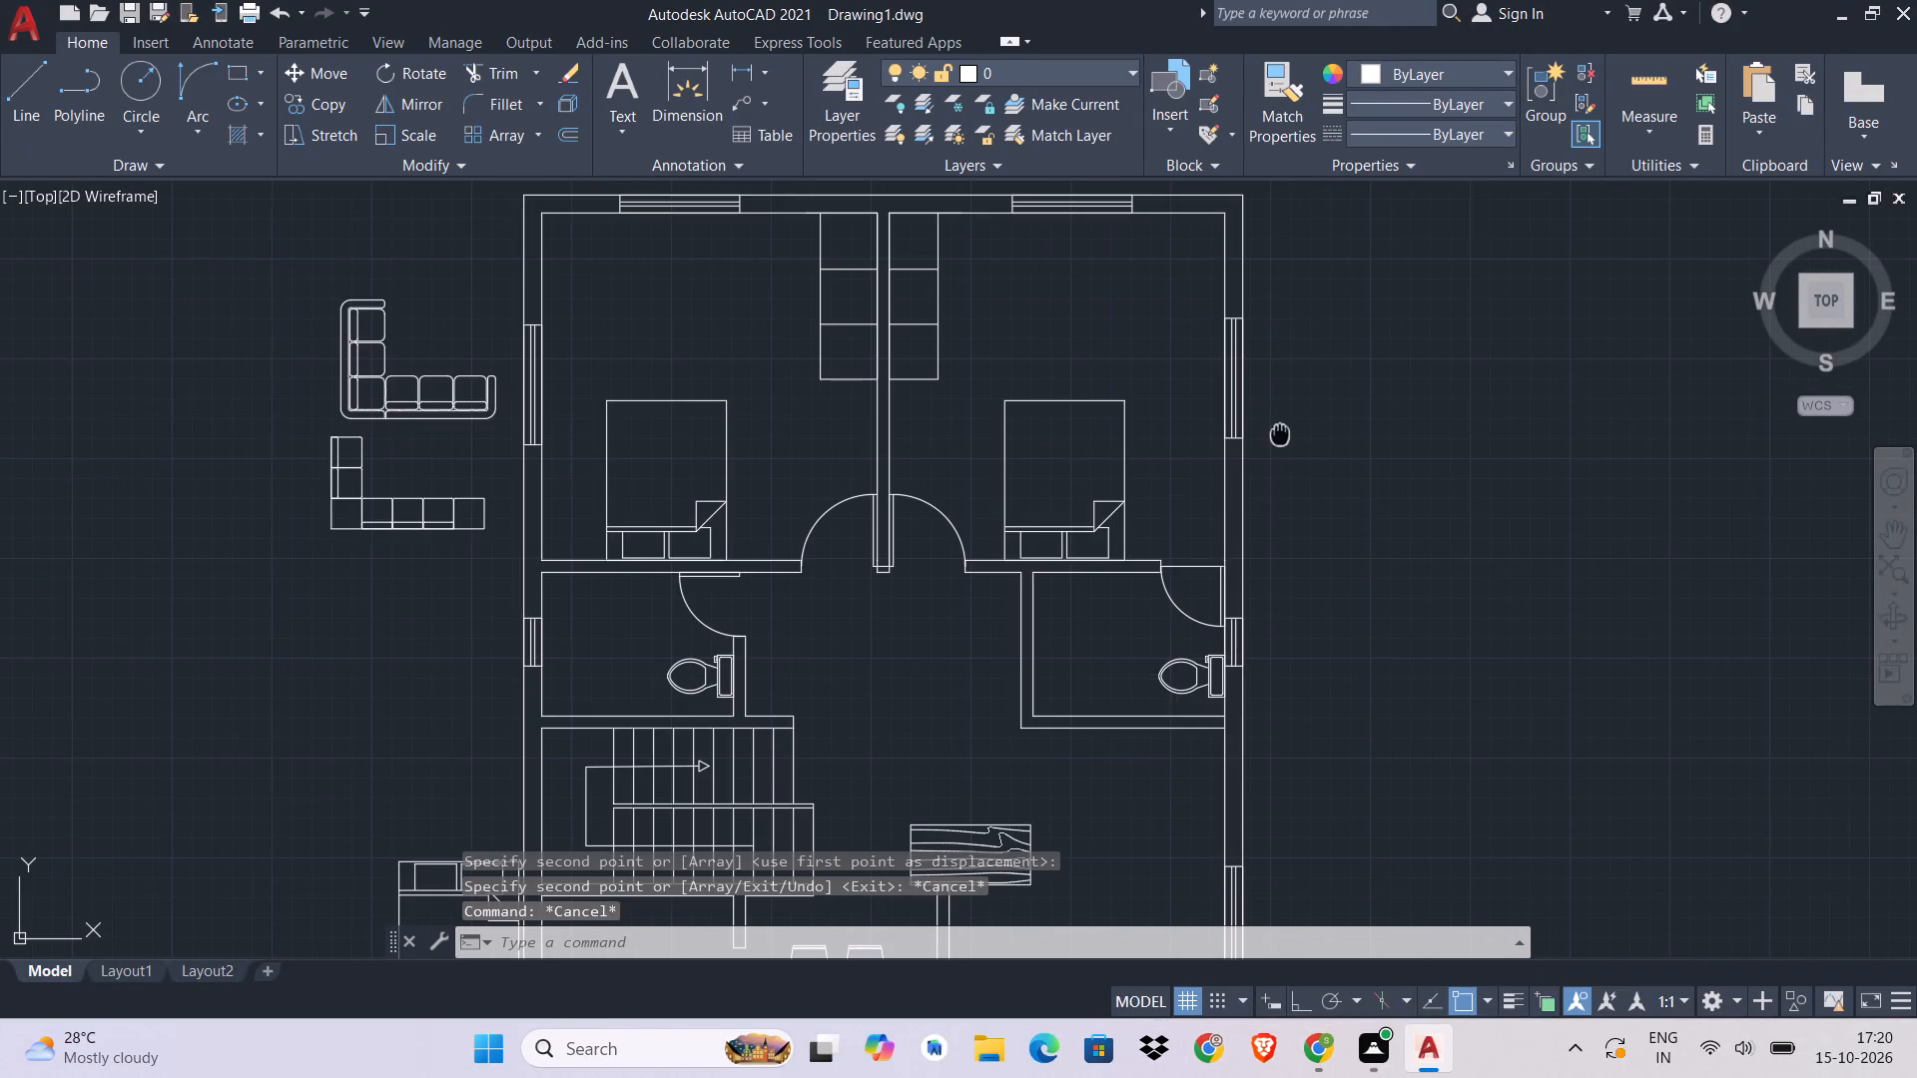
{"action": "middle_click_drag", "start_coordinate": [1286, 423], "coordinate": [1341, 287]}
{"action": "middle_click_drag", "start_coordinate": [966, 618], "coordinate": [1116, 500]}
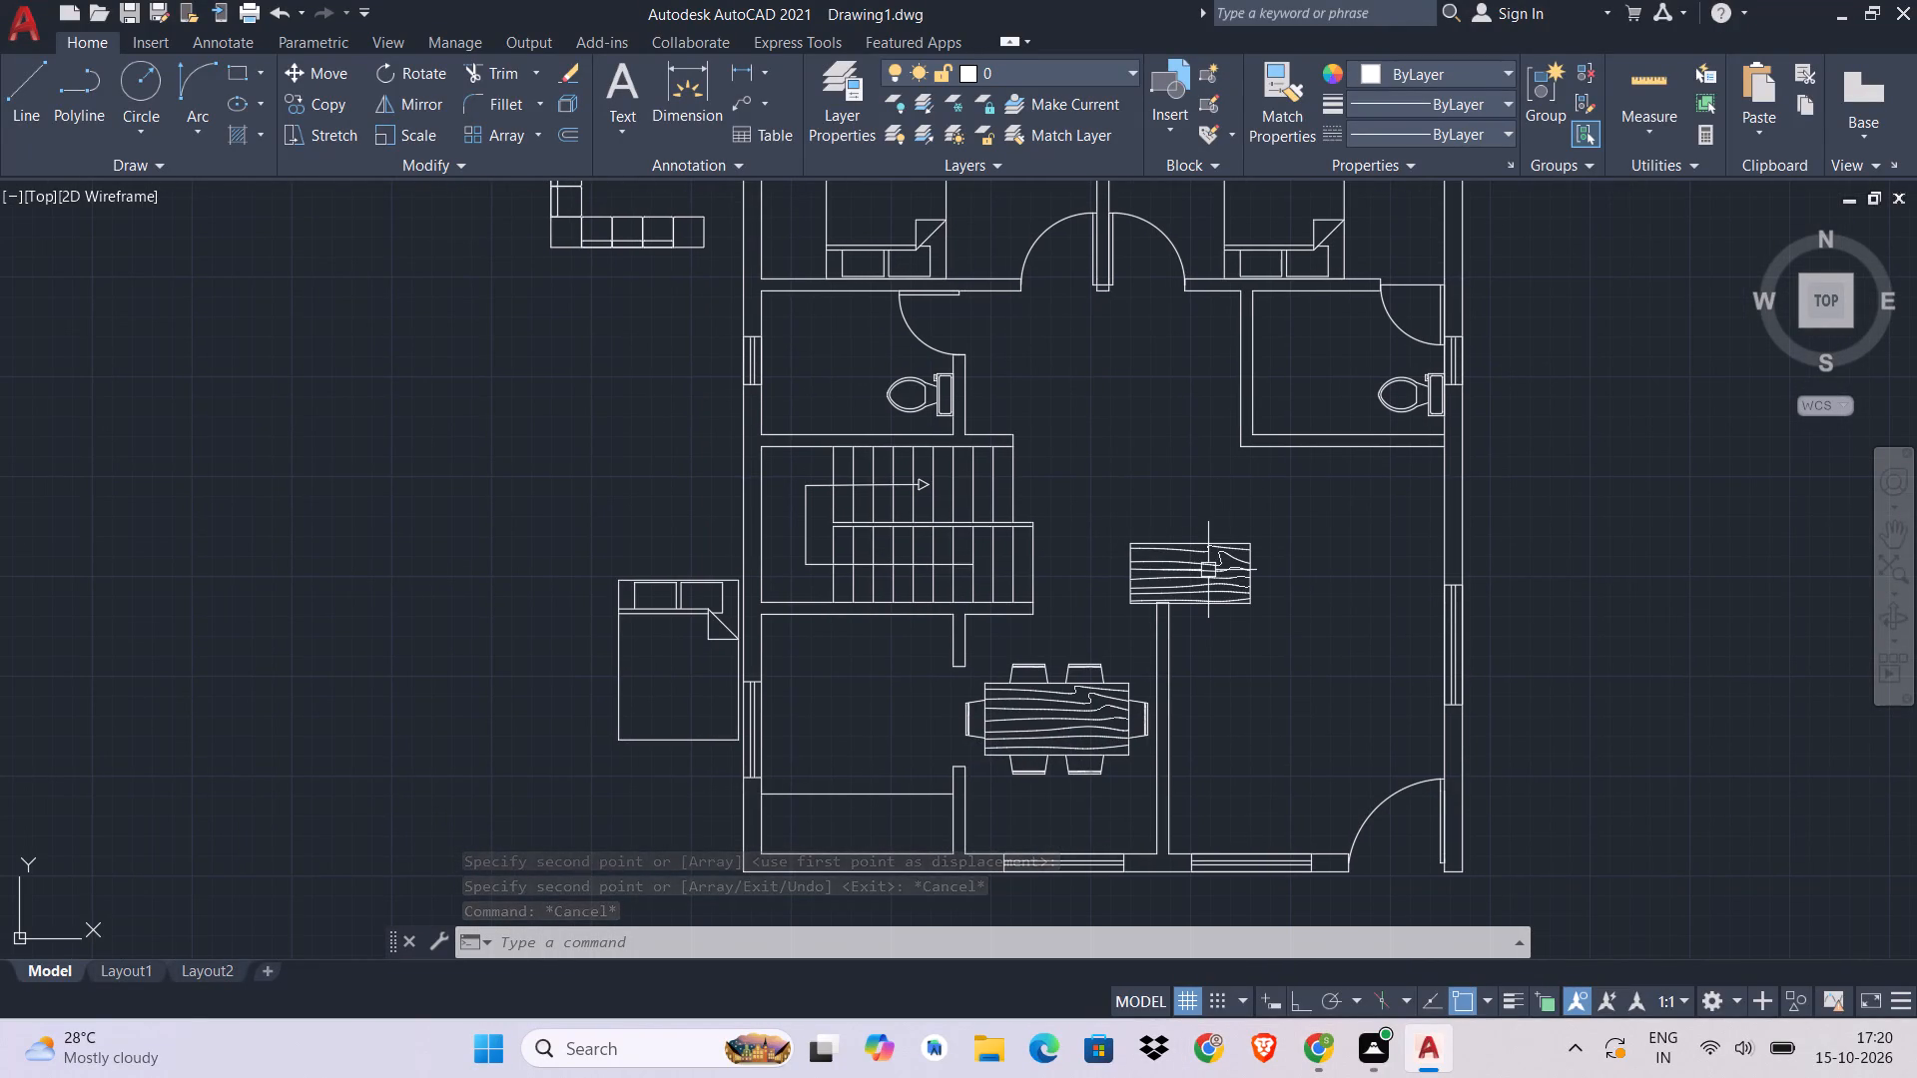
{"action": "left_click", "coordinate": [1208, 570]}
{"action": "type", "text": "SC"}
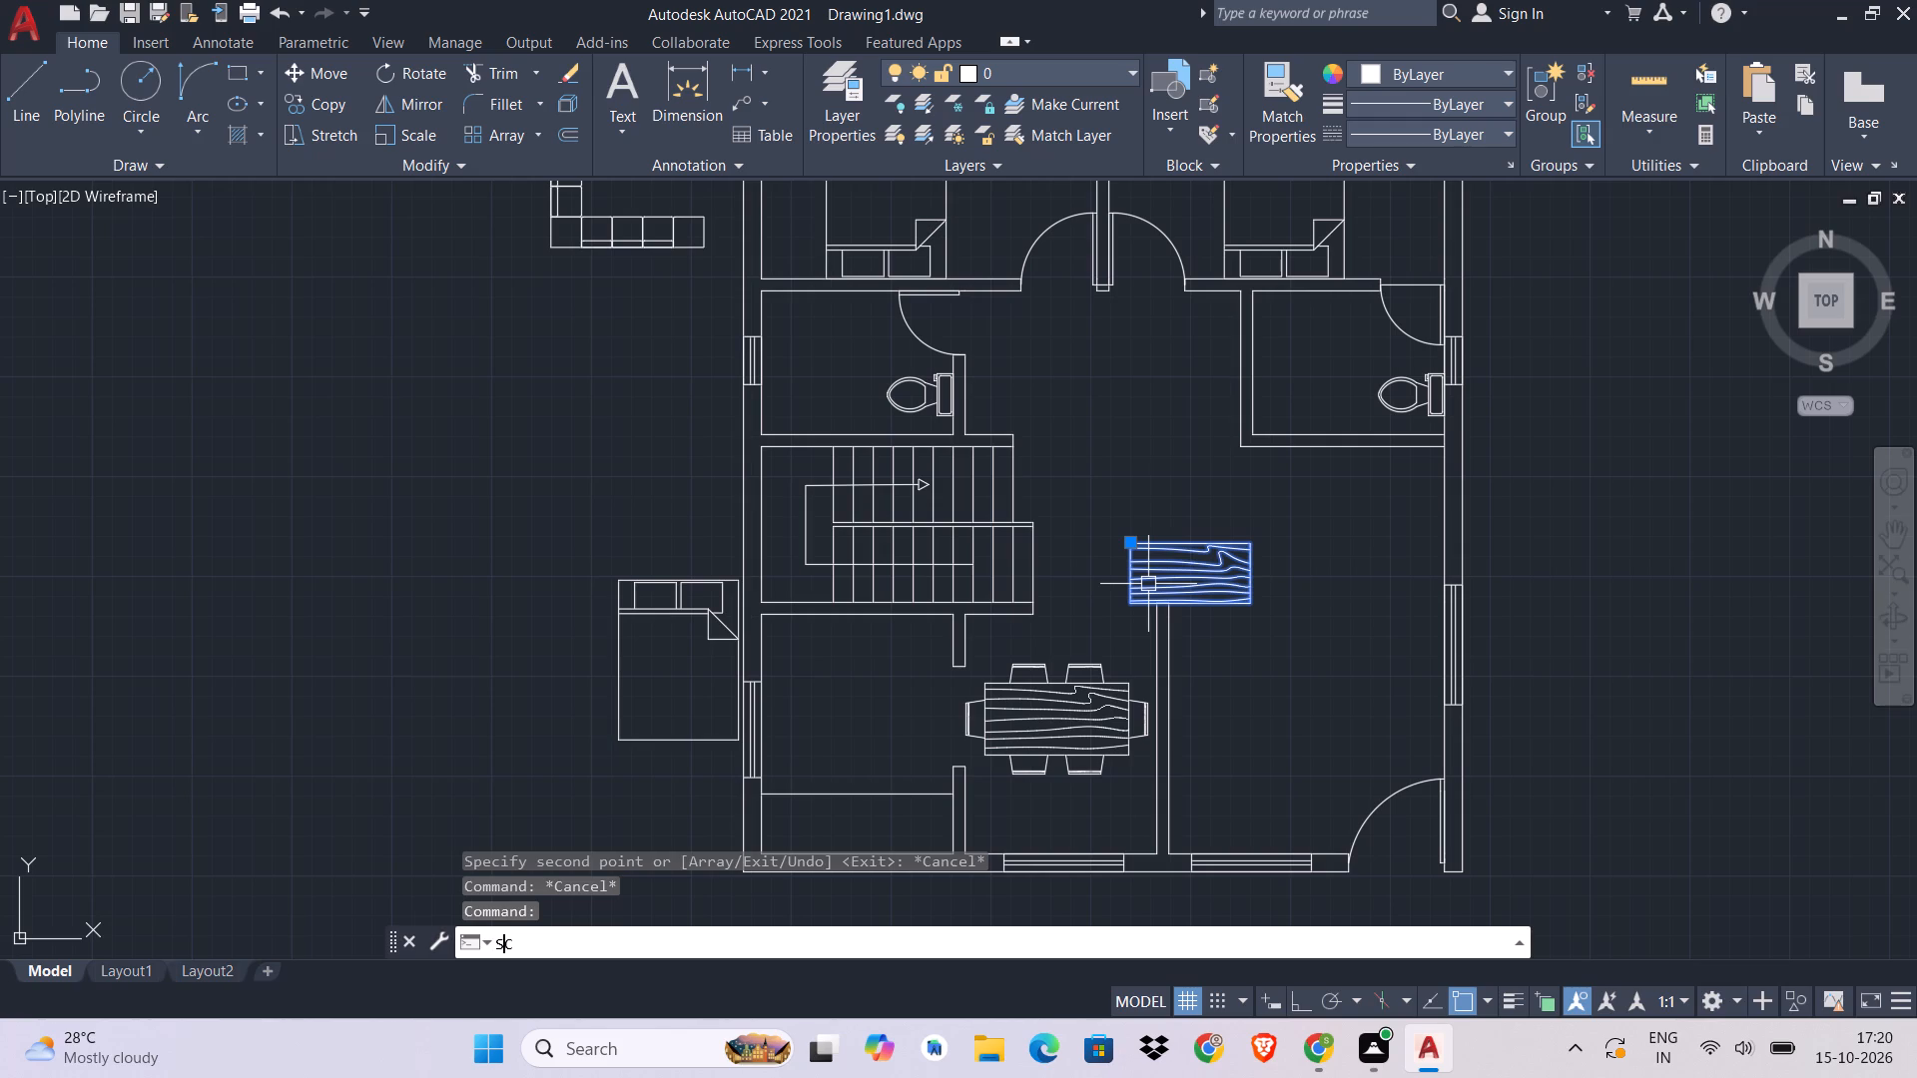
{"action": "key", "text": "space"}
{"action": "left_click", "coordinate": [1128, 604]}
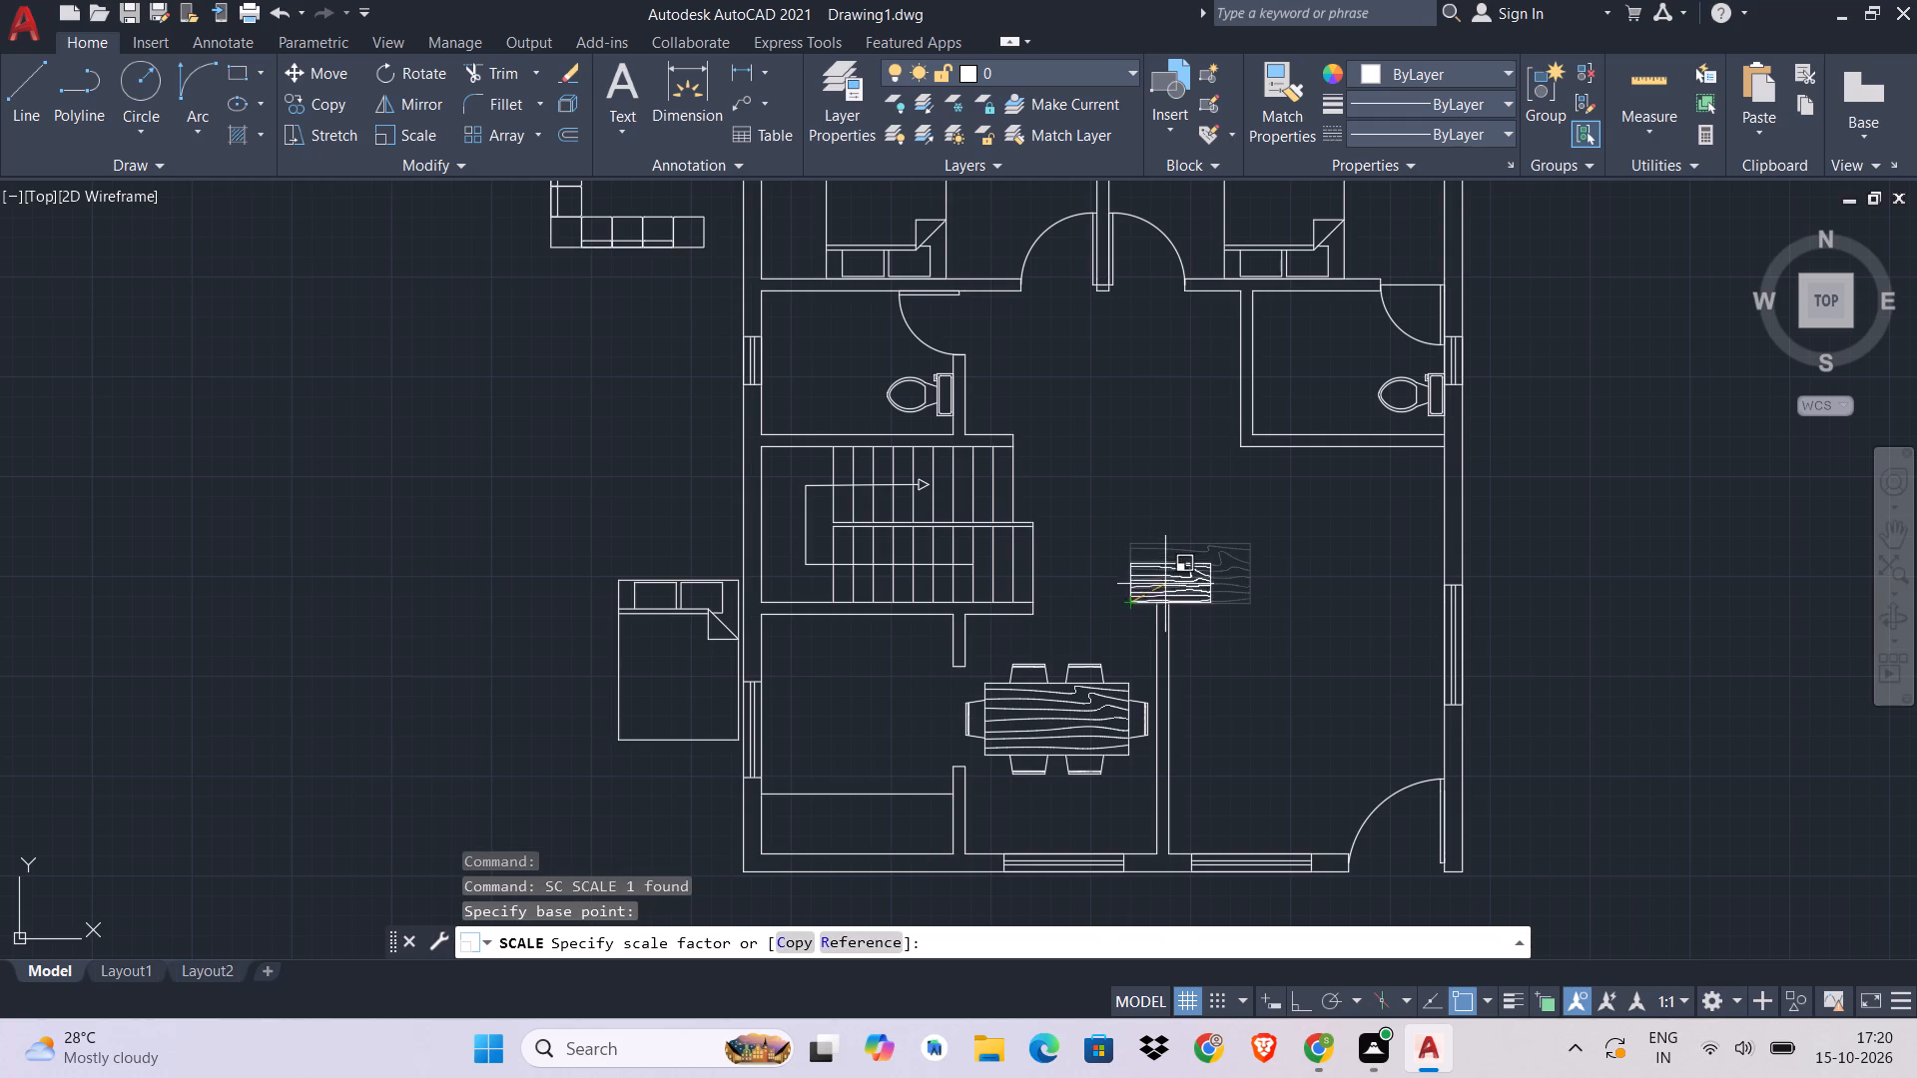
{"action": "left_click", "coordinate": [1160, 577]}
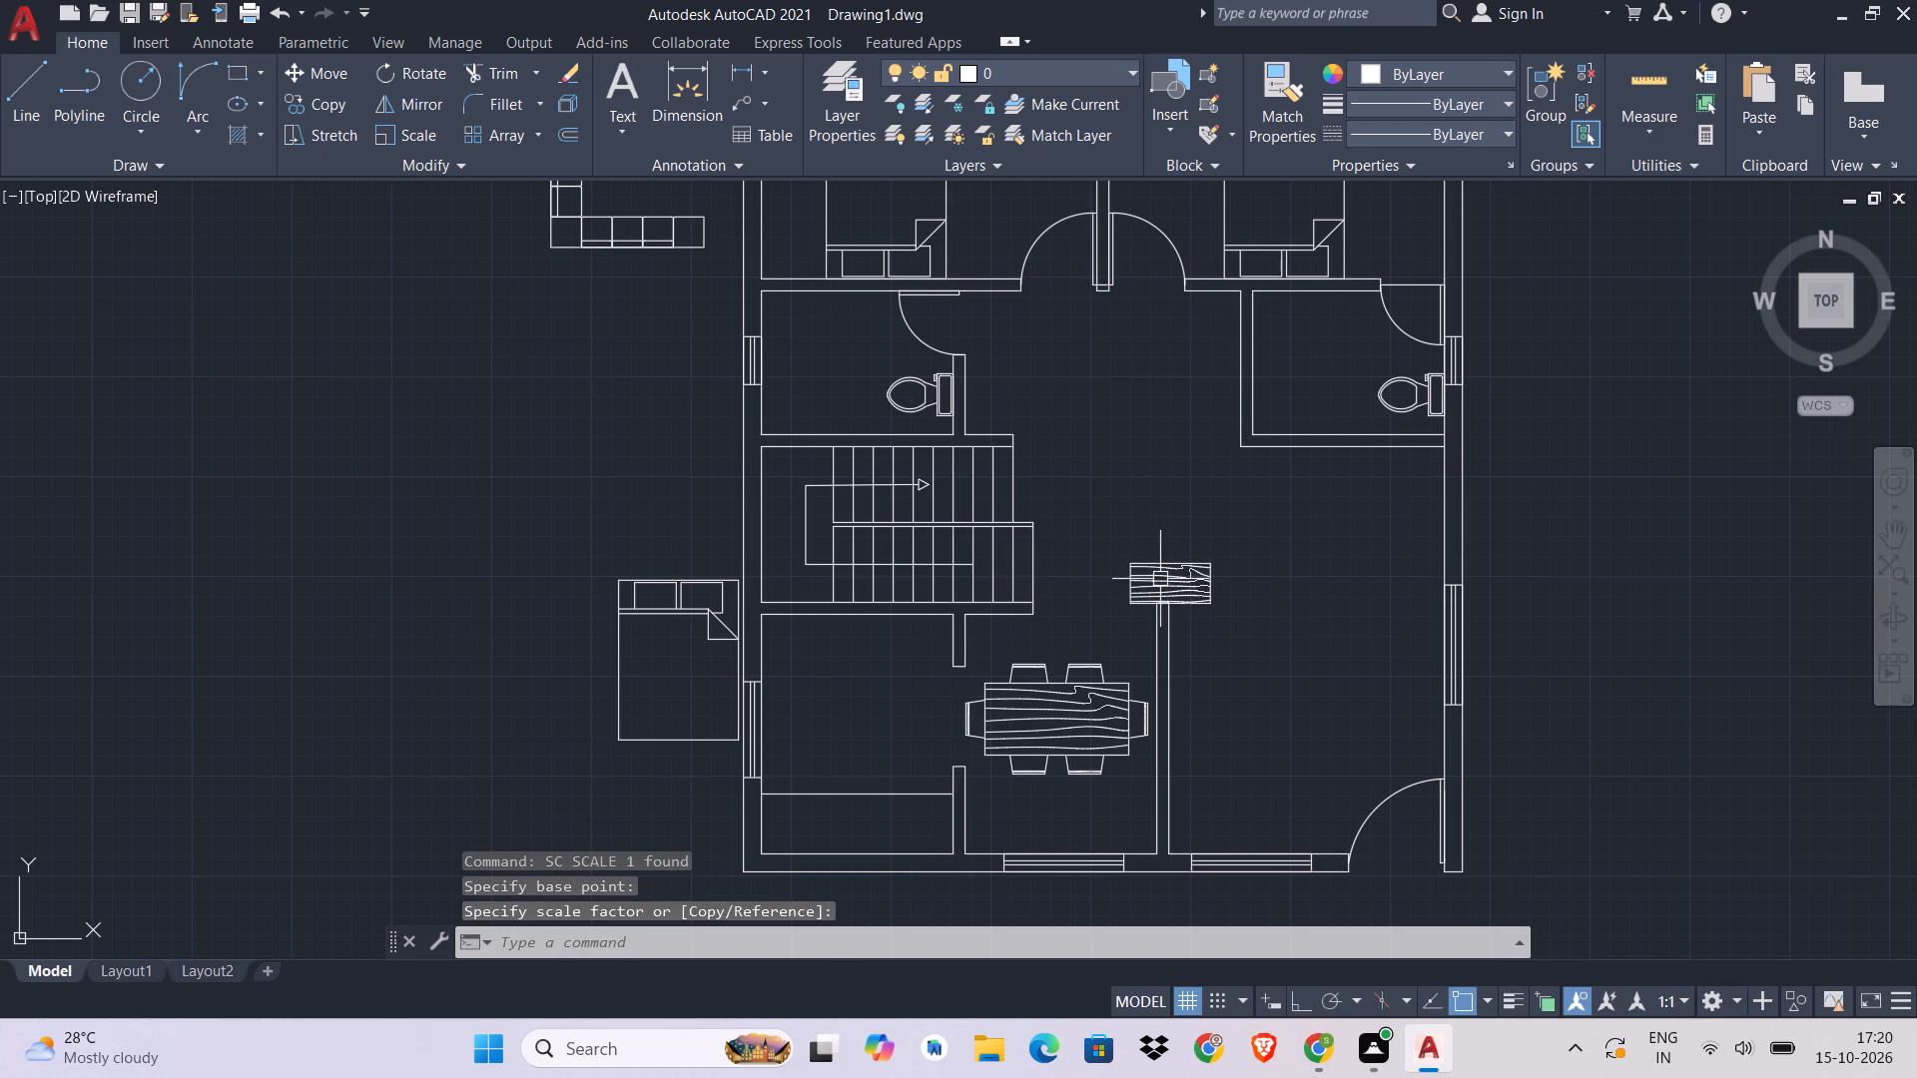
{"action": "key", "text": "Escape"}
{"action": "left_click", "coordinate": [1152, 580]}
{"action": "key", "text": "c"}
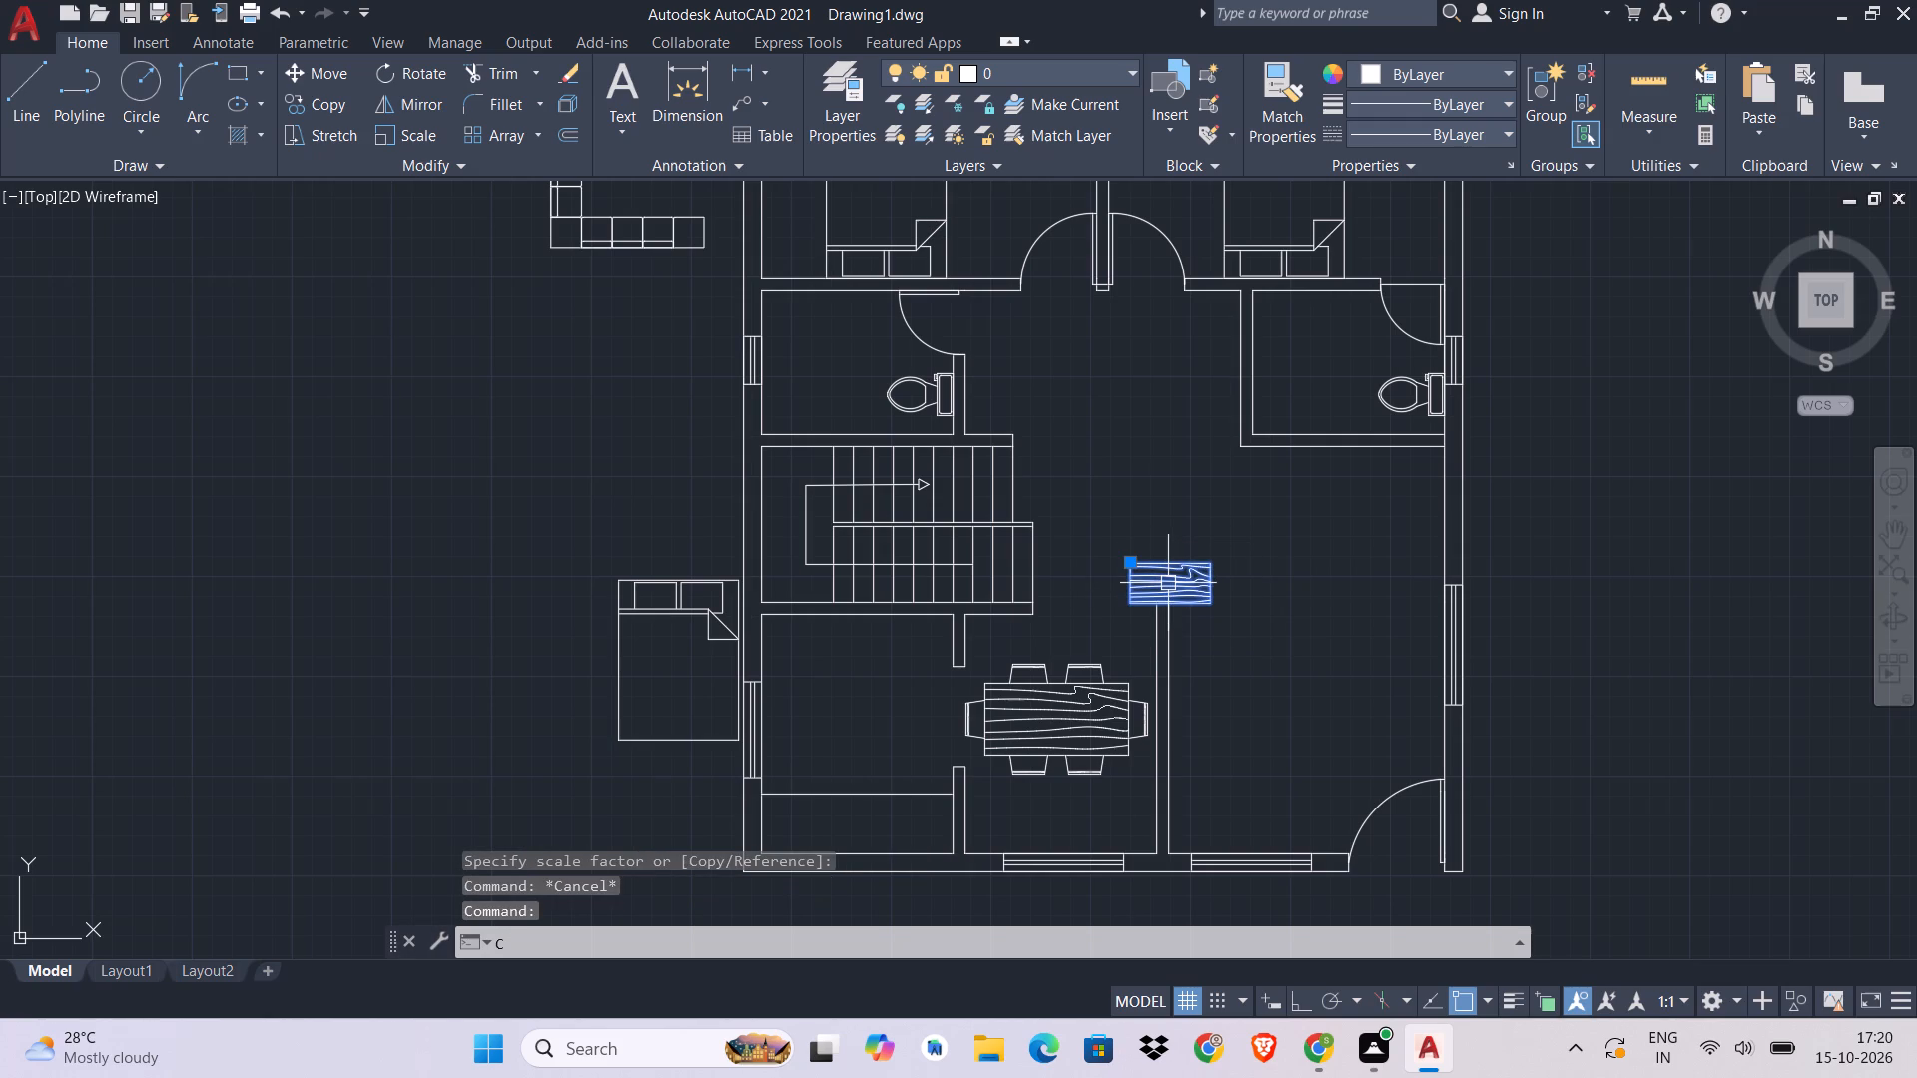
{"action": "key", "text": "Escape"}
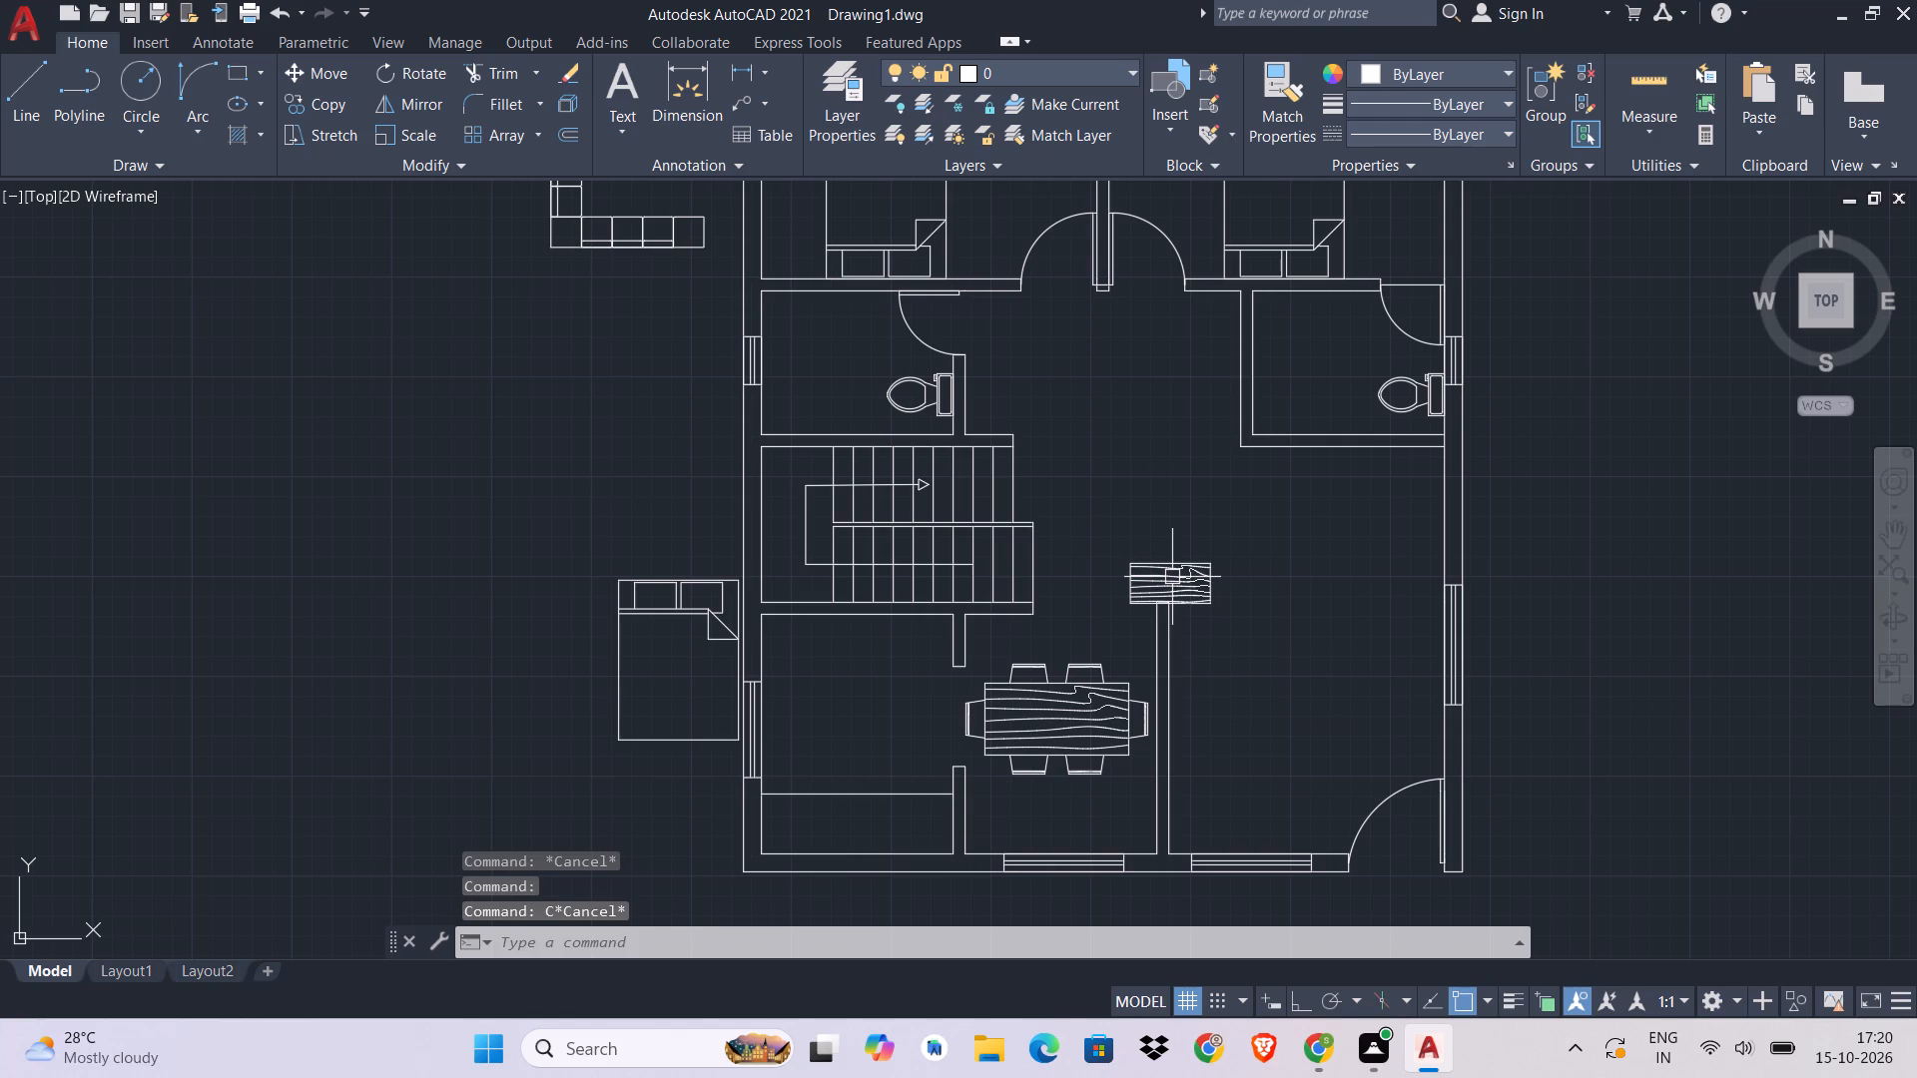
Move the small wood-grain table into the living room, between the partition wall and the right outer wall's window.
{"action": "type", "text": "M"}
{"action": "key", "text": "space"}
{"action": "left_click", "coordinate": [1191, 576]}
{"action": "key", "text": "Return"}
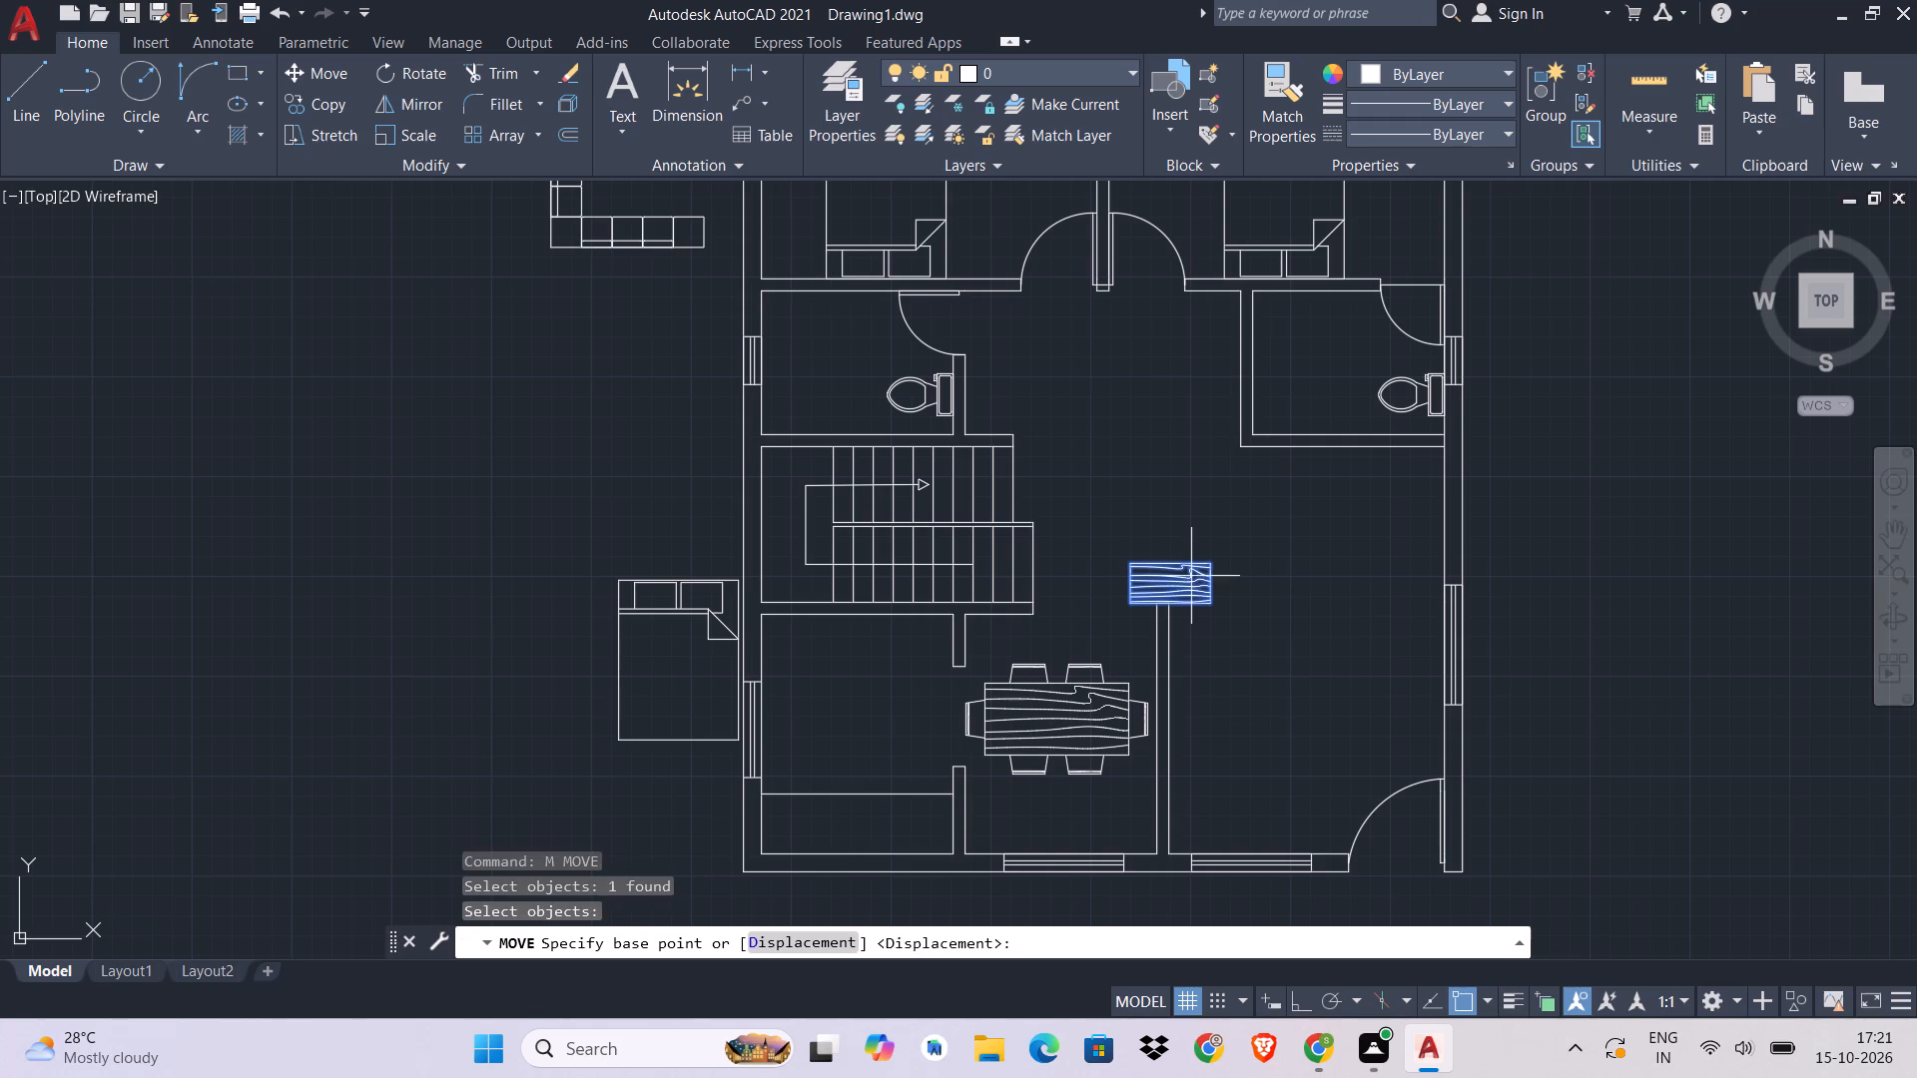
{"action": "left_click", "coordinate": [1186, 589]}
{"action": "left_click", "coordinate": [1459, 630]}
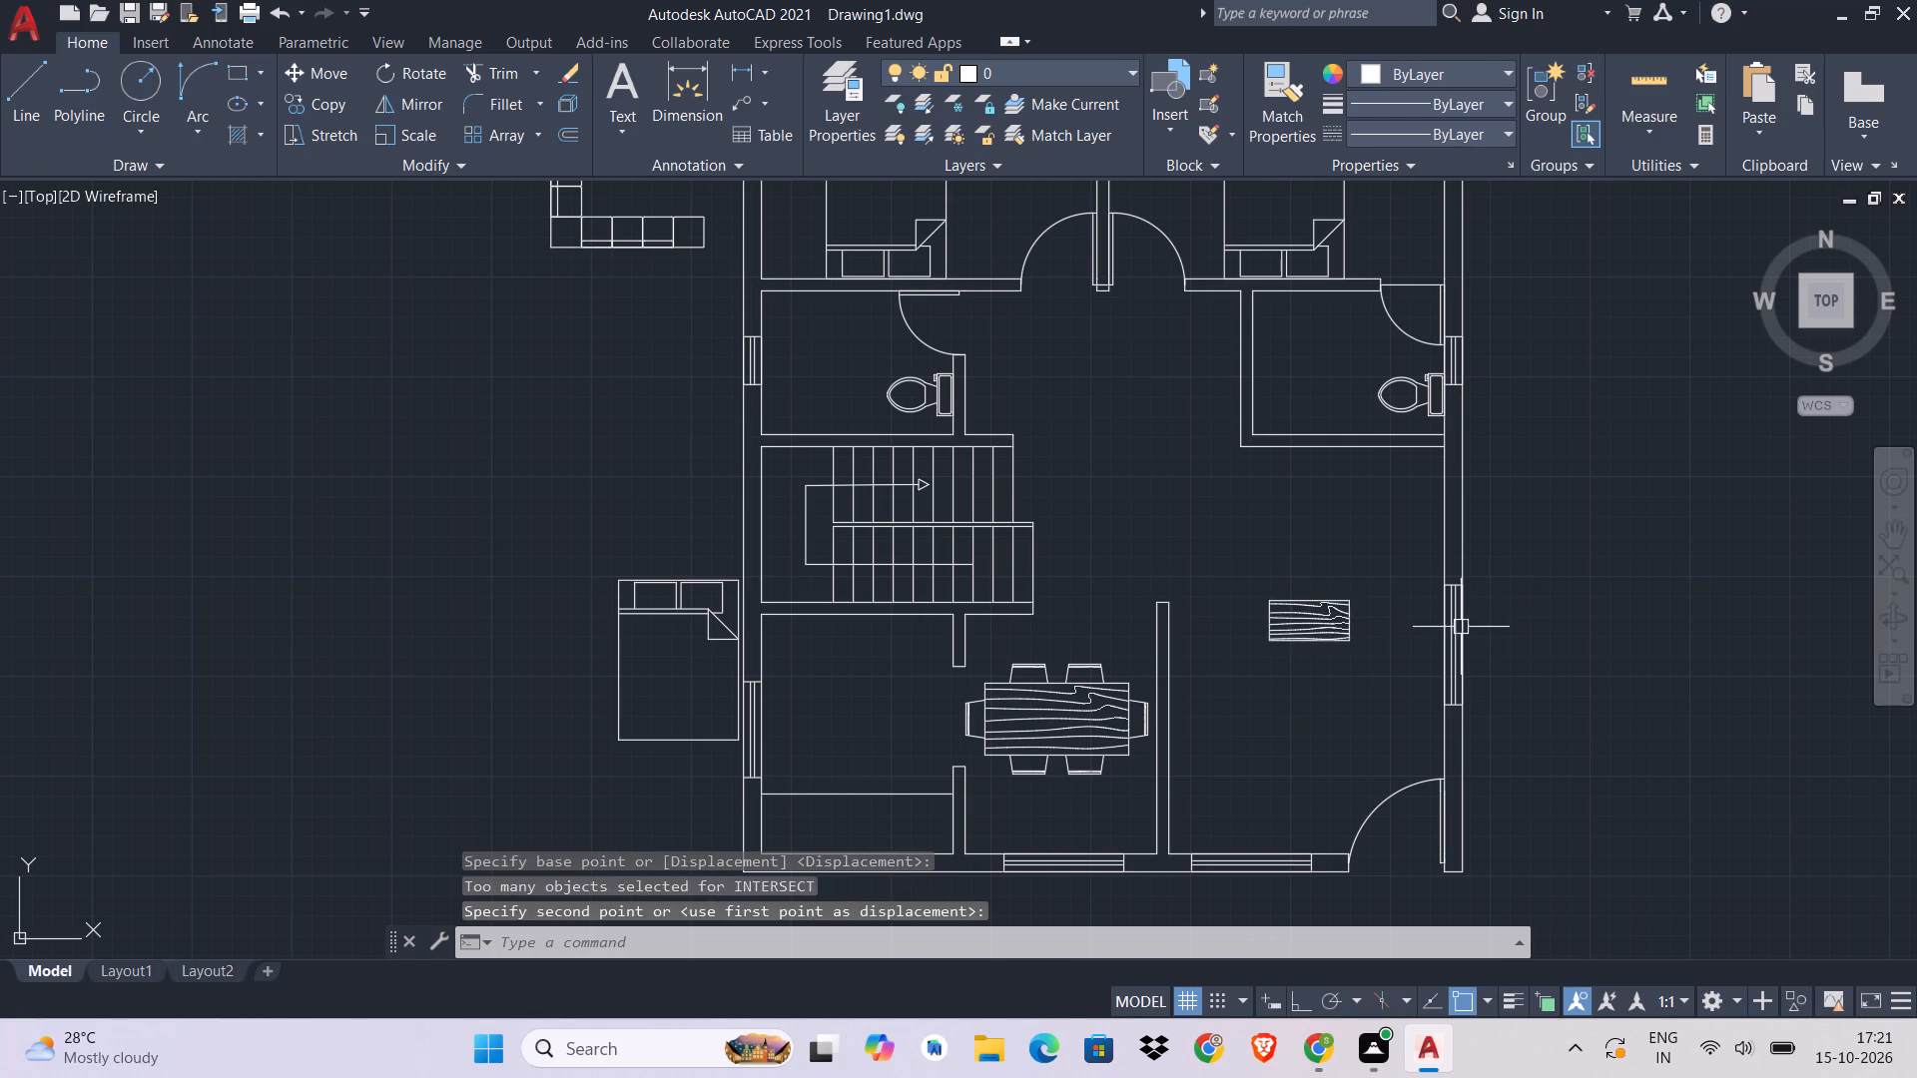
{"action": "key", "text": "Escape"}
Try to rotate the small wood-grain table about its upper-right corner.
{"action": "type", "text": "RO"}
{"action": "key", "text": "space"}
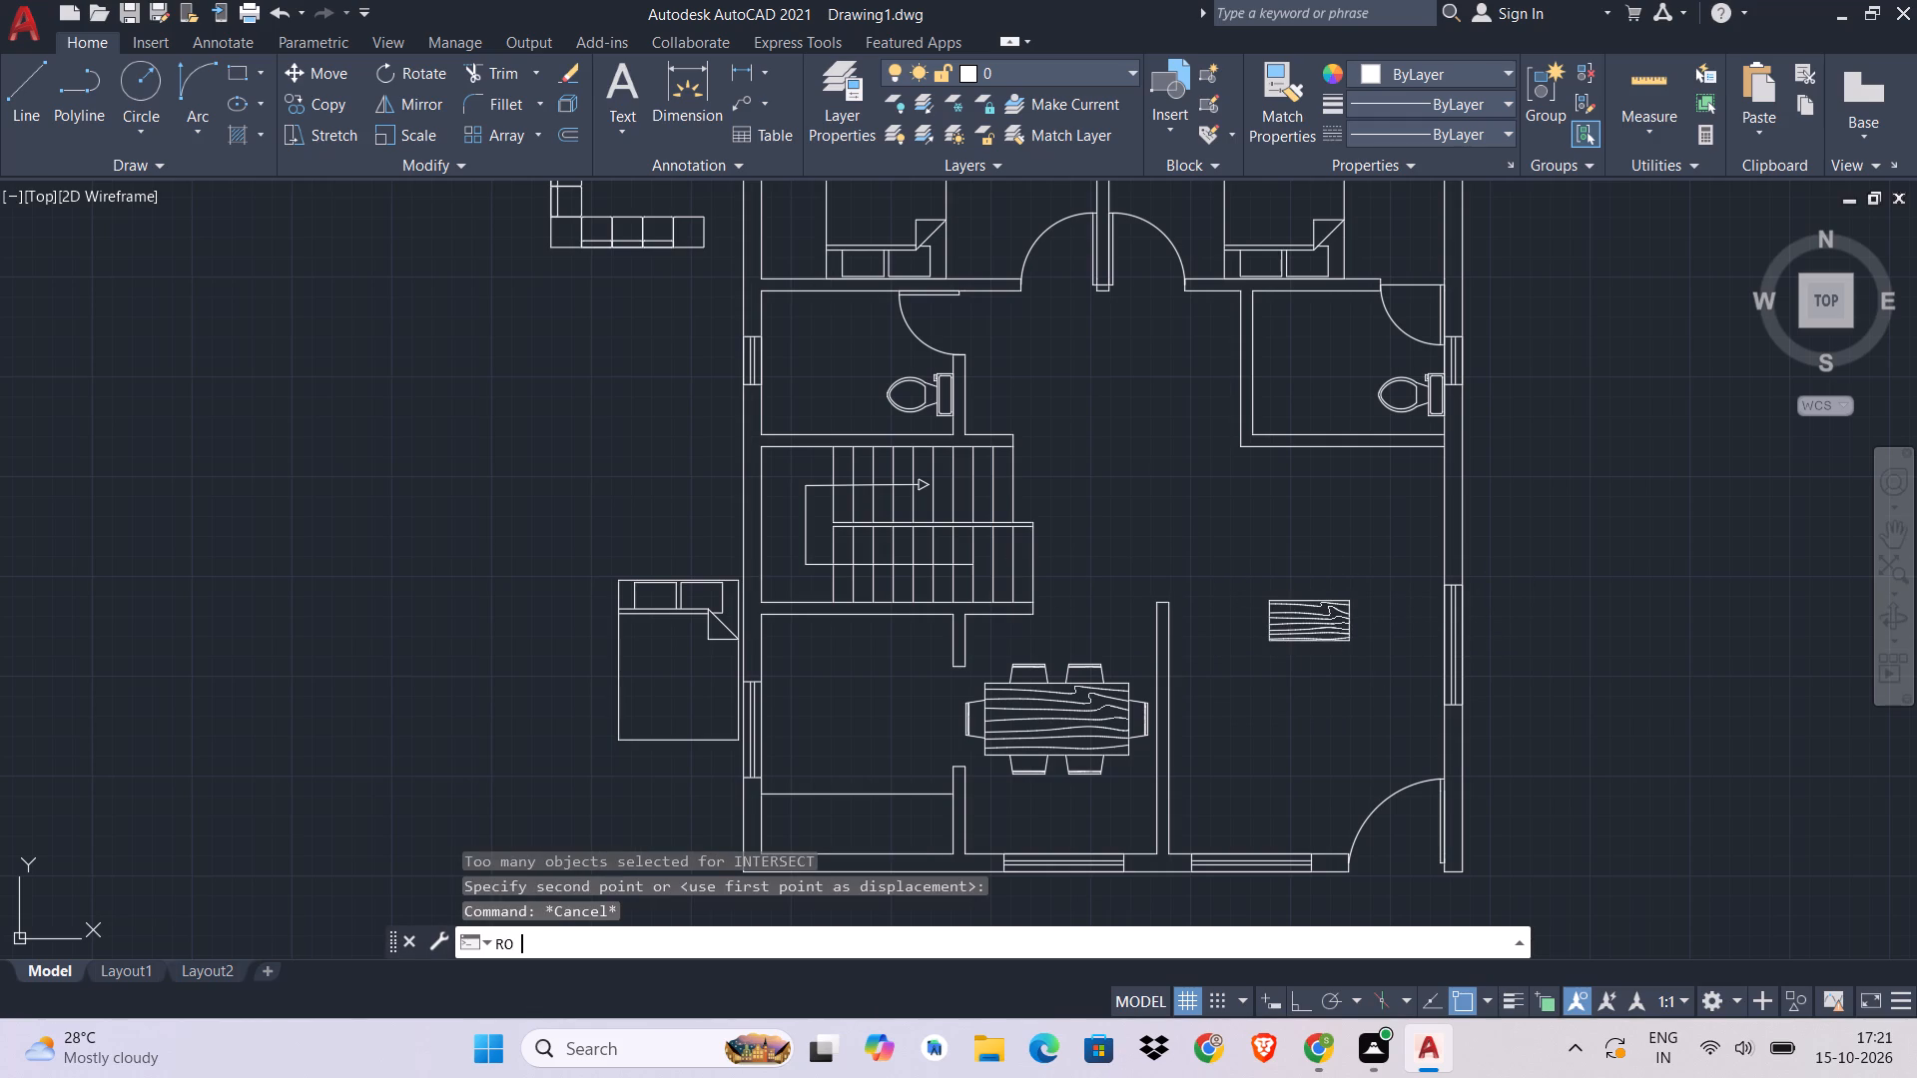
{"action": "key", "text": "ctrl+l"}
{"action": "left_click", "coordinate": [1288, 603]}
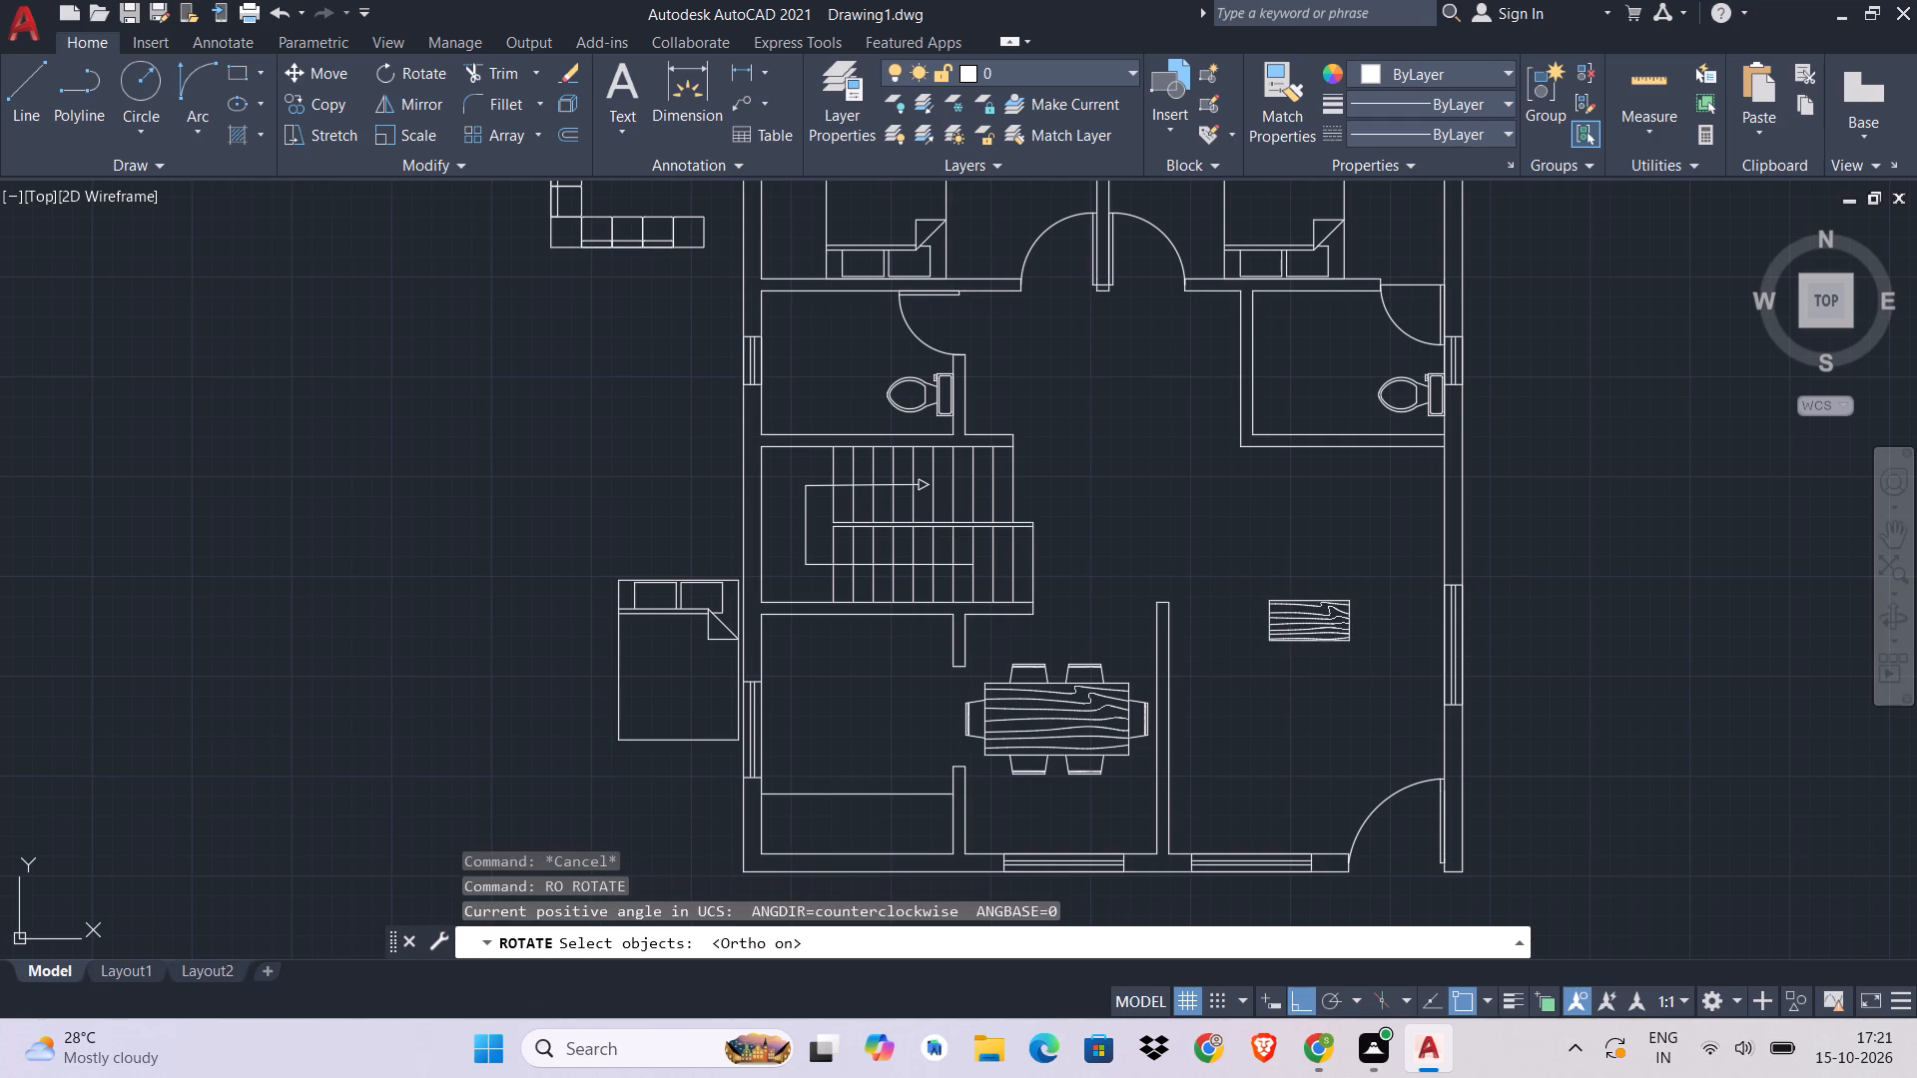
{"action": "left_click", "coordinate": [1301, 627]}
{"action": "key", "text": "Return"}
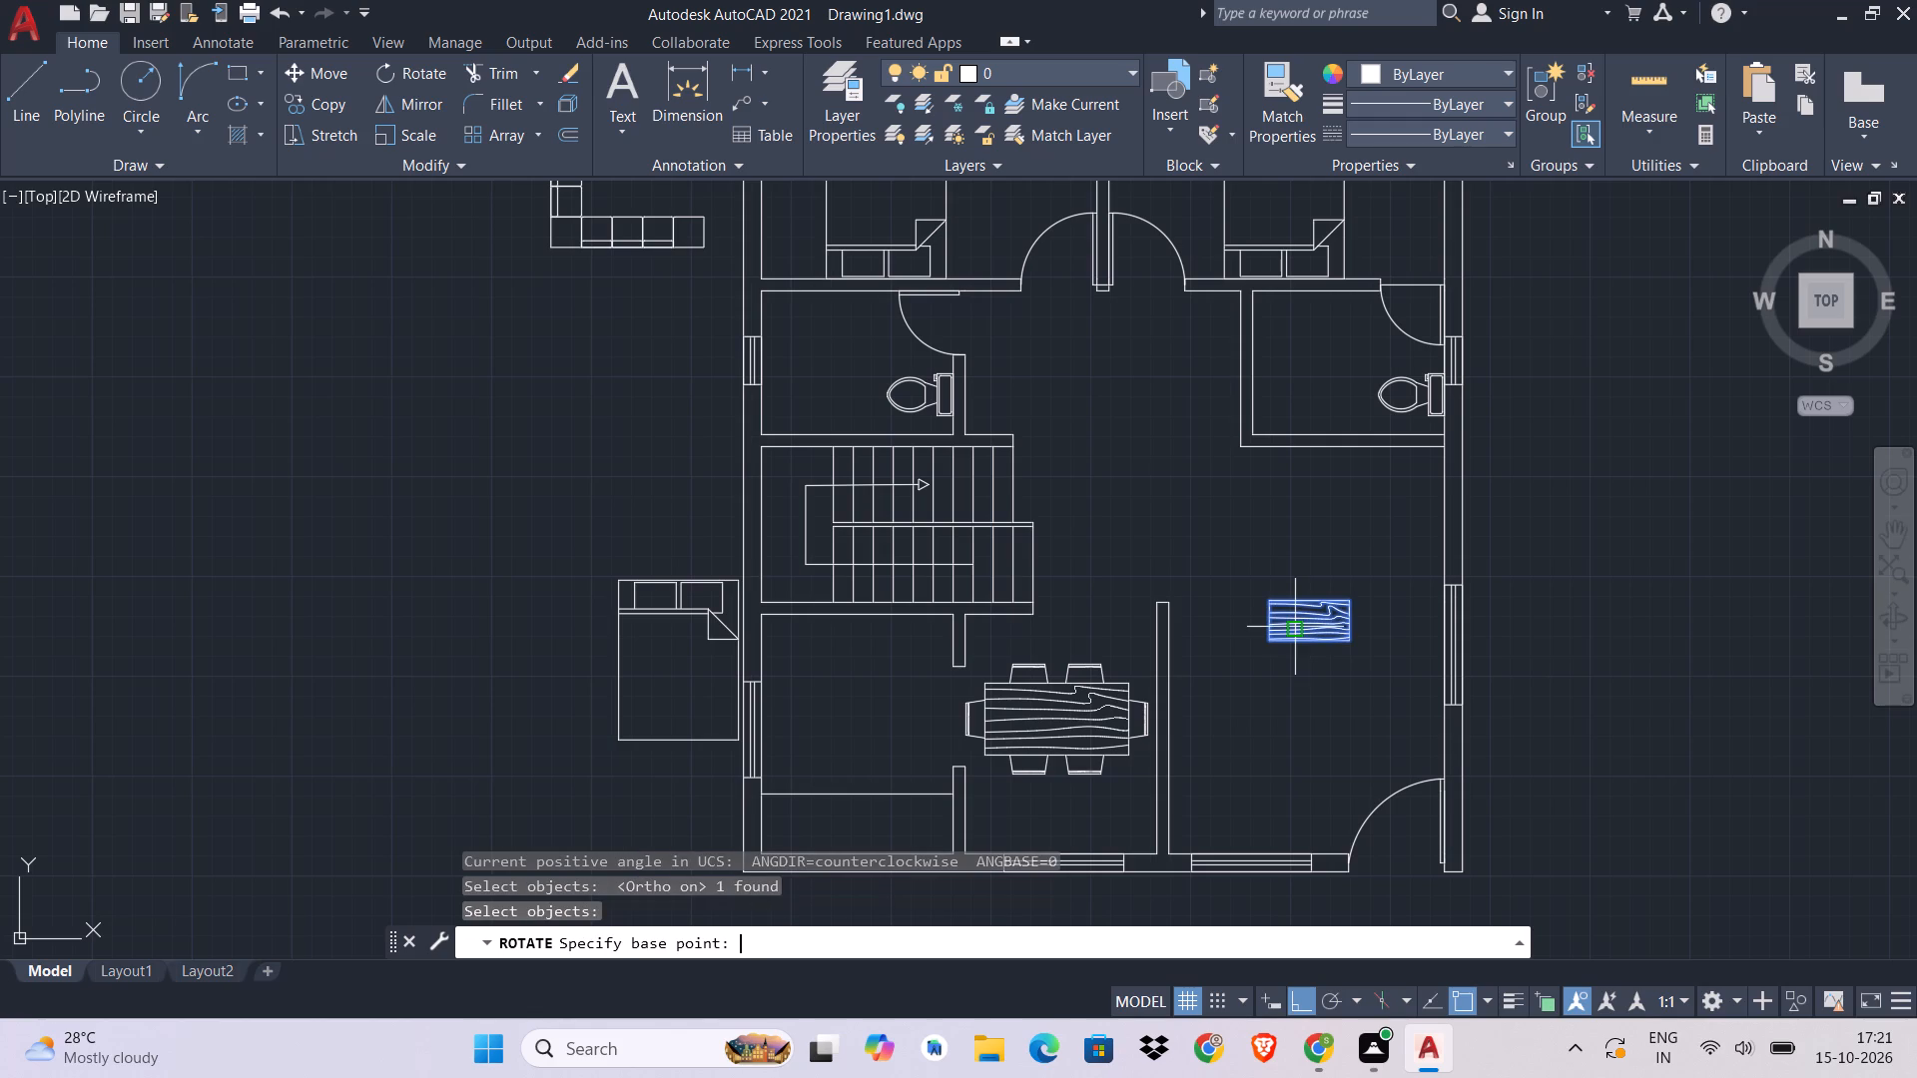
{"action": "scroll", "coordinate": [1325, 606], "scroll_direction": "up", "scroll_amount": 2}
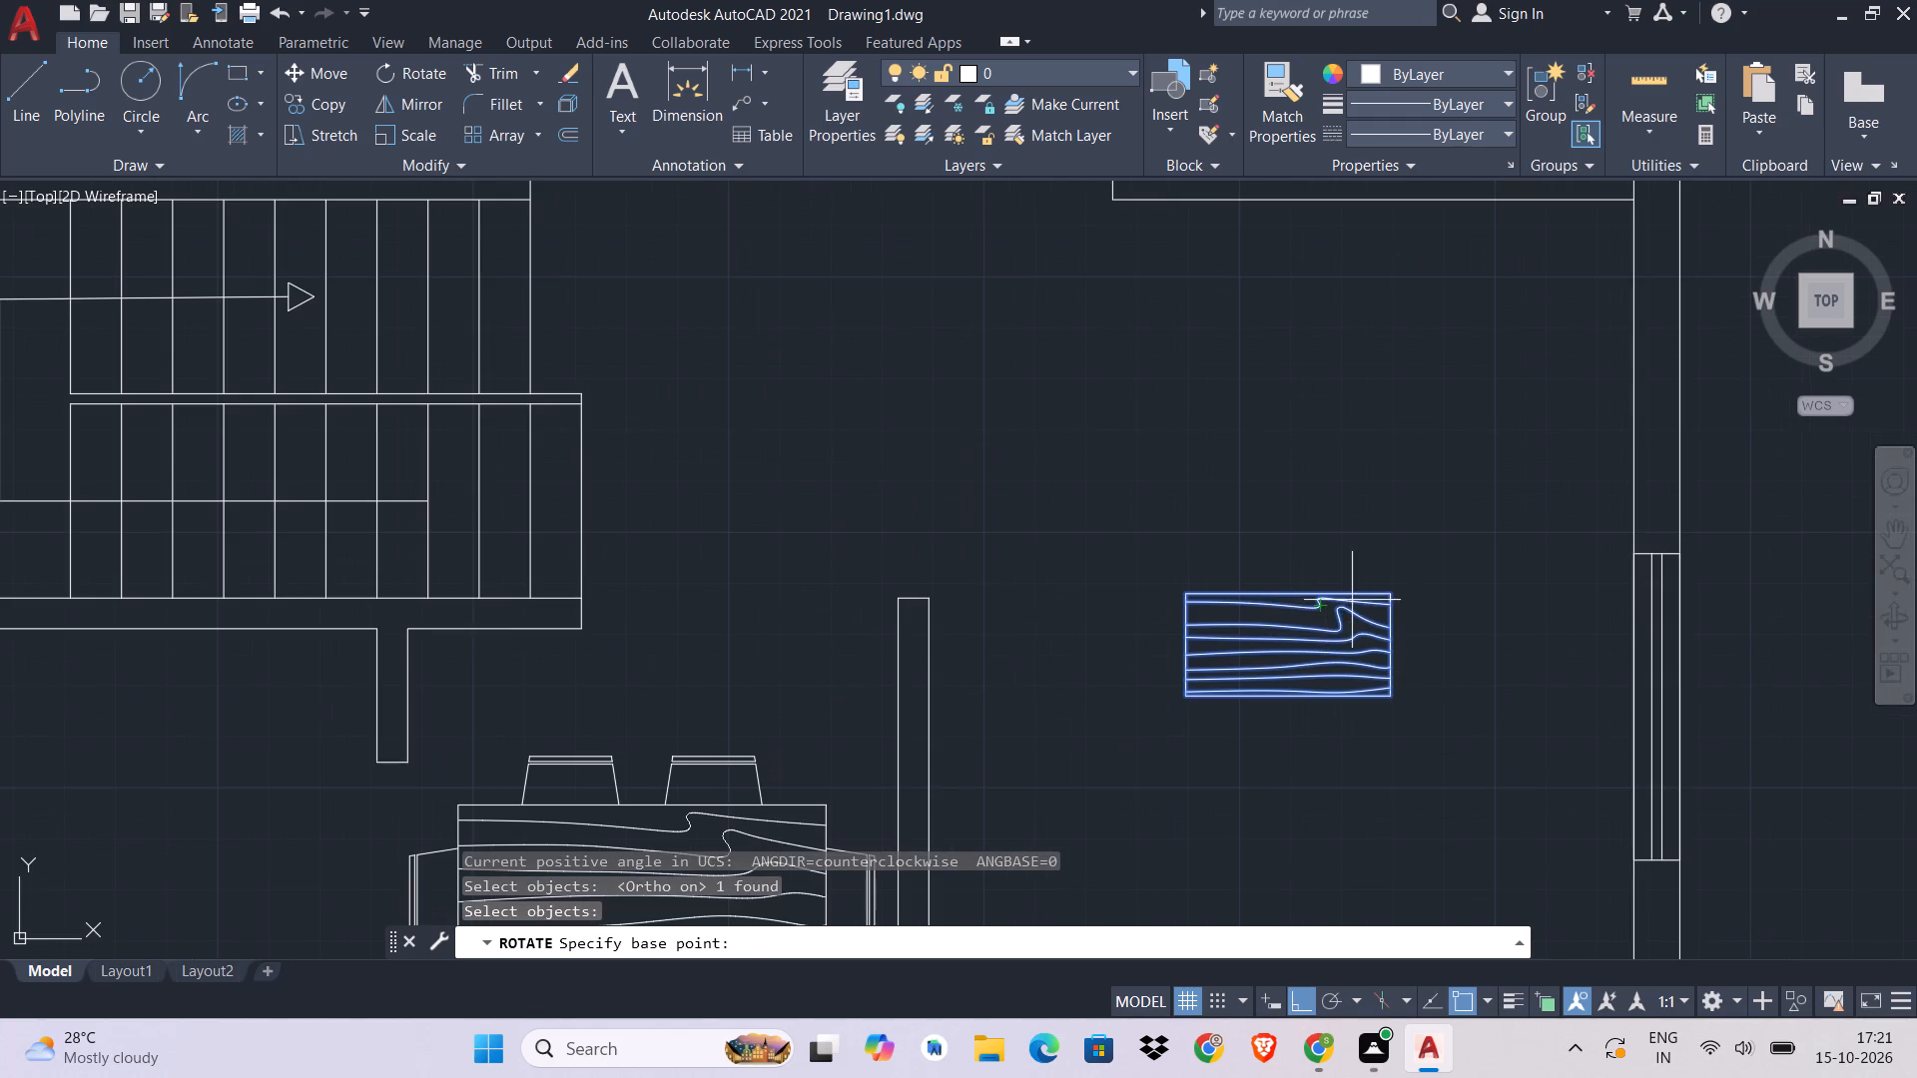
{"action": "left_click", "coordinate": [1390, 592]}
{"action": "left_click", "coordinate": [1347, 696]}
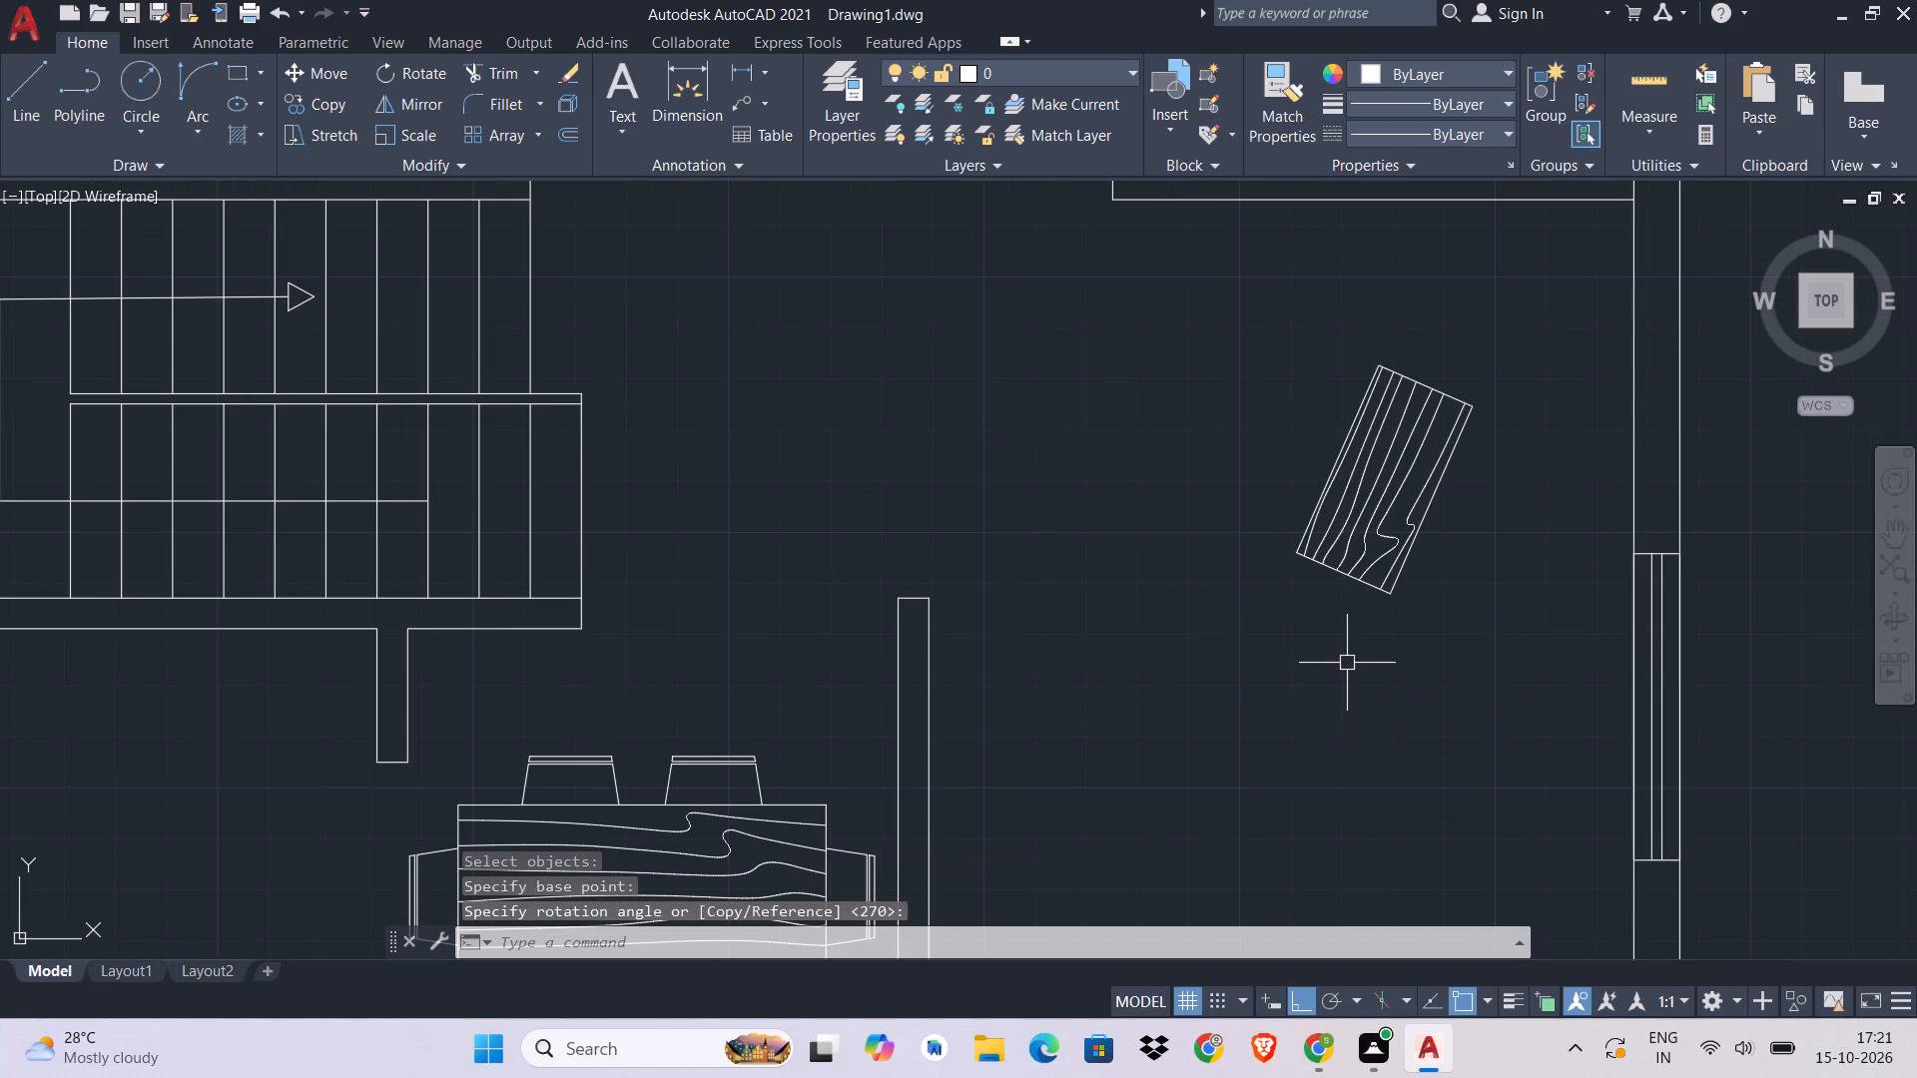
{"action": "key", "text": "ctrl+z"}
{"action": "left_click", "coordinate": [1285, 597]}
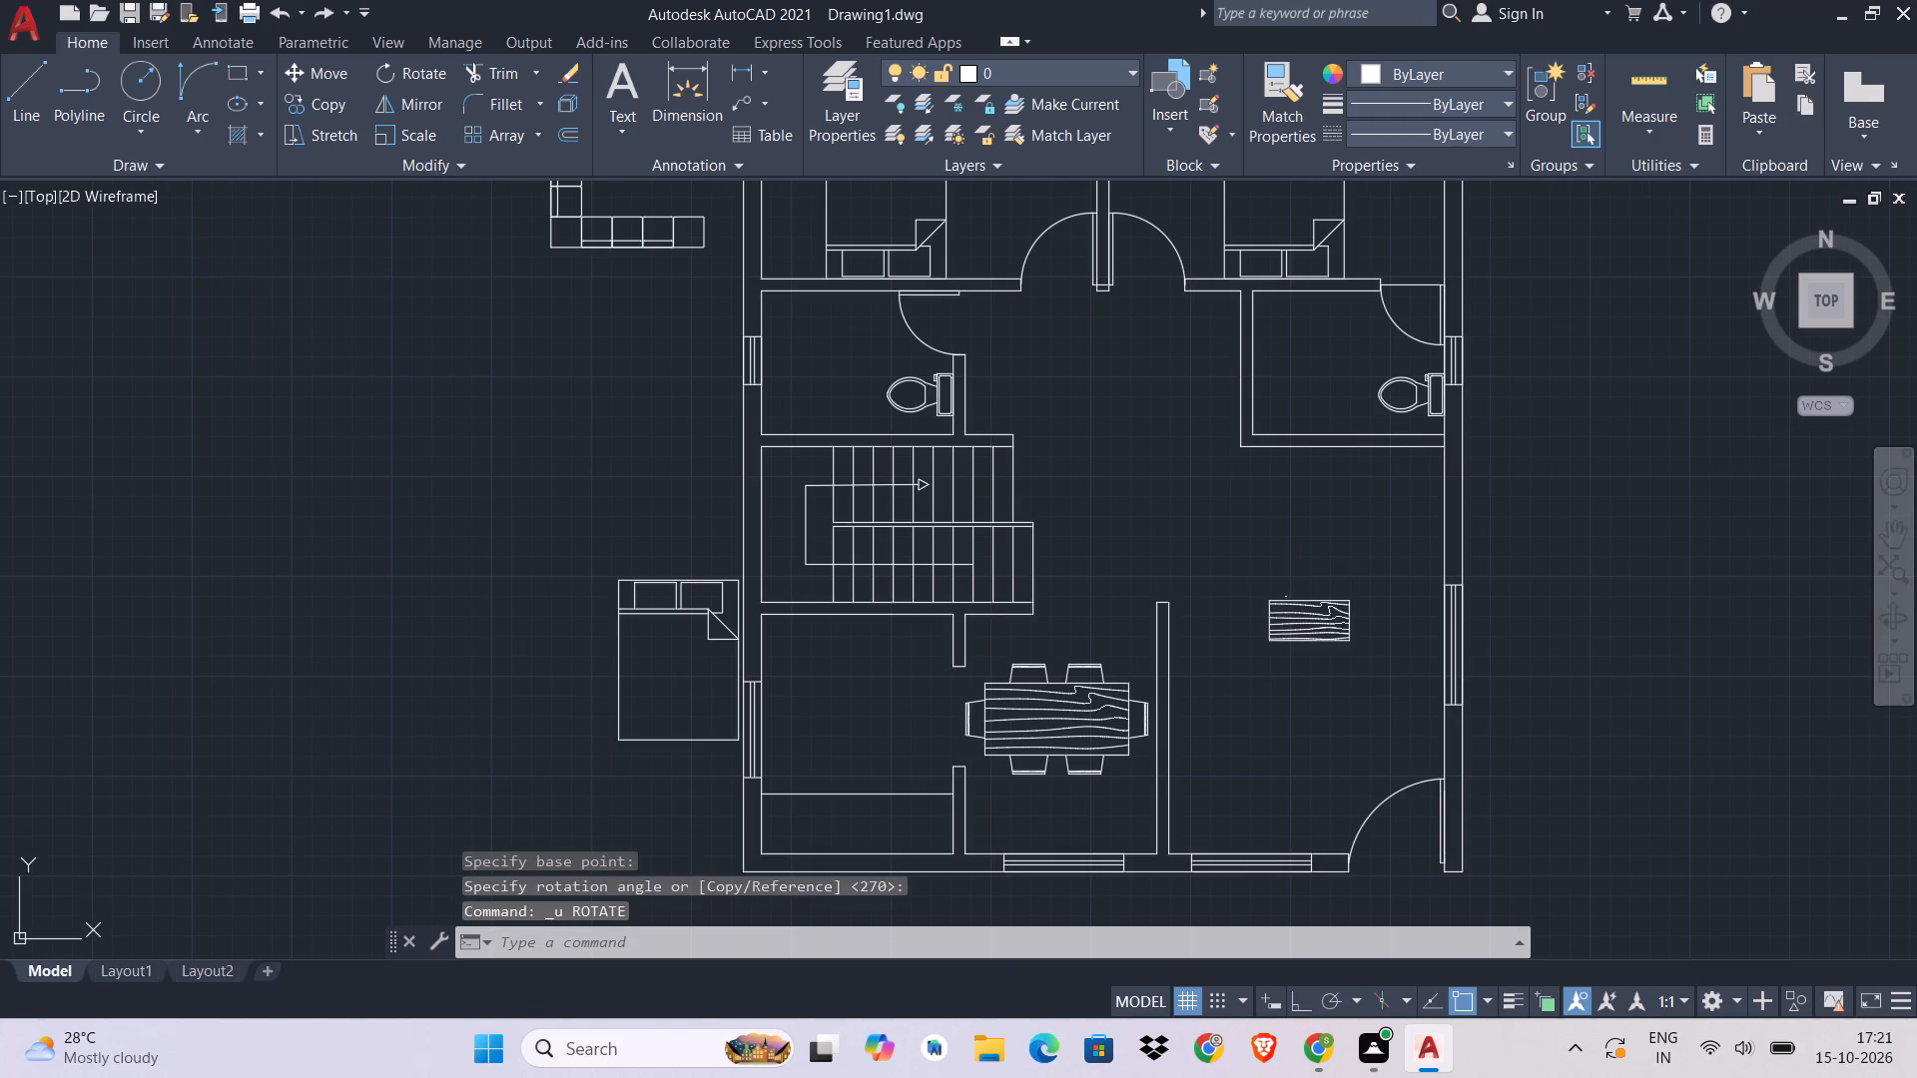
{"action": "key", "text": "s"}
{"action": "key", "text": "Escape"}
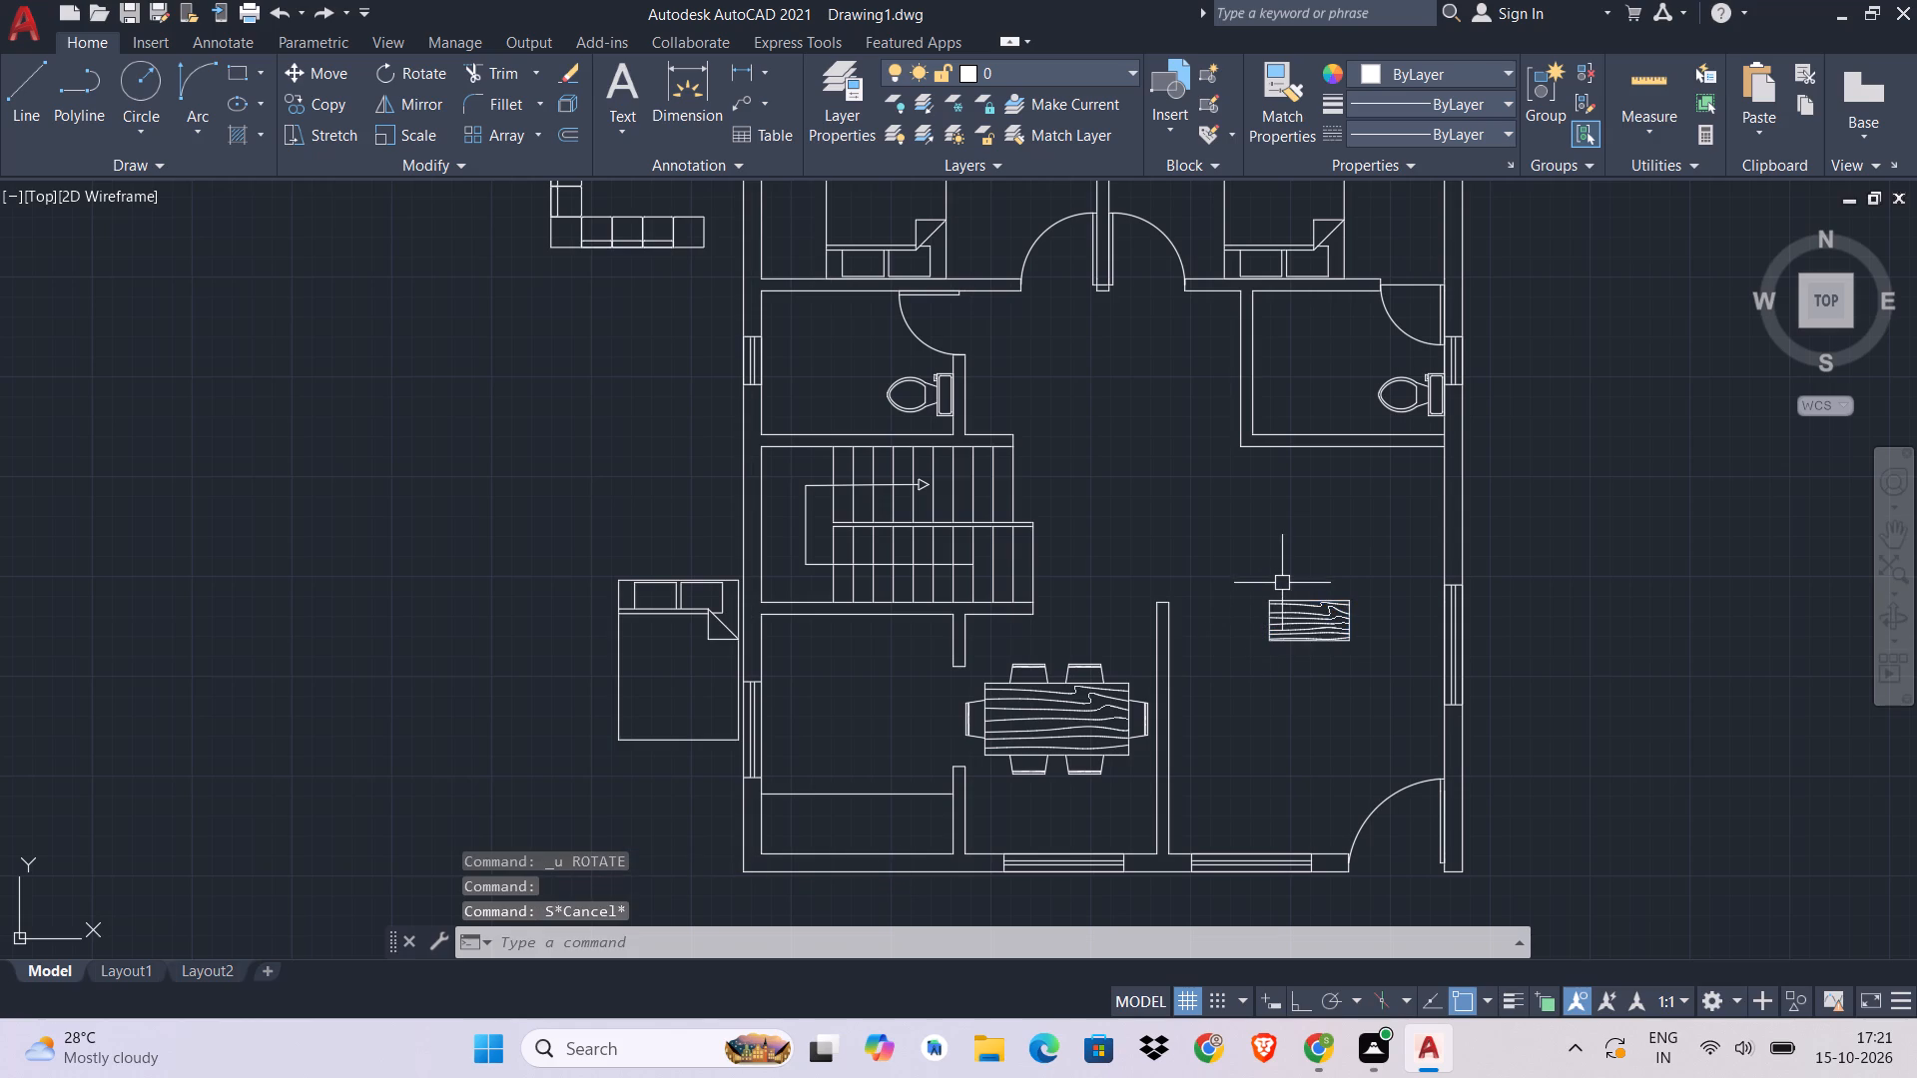
Rotate the small wood-grain table a quarter turn counterclockwise about its upper-left corner so it stands vertically.
{"action": "left_click", "coordinate": [1279, 616]}
{"action": "key", "text": "r"}
{"action": "type", "text": "O"}
{"action": "key", "text": "space"}
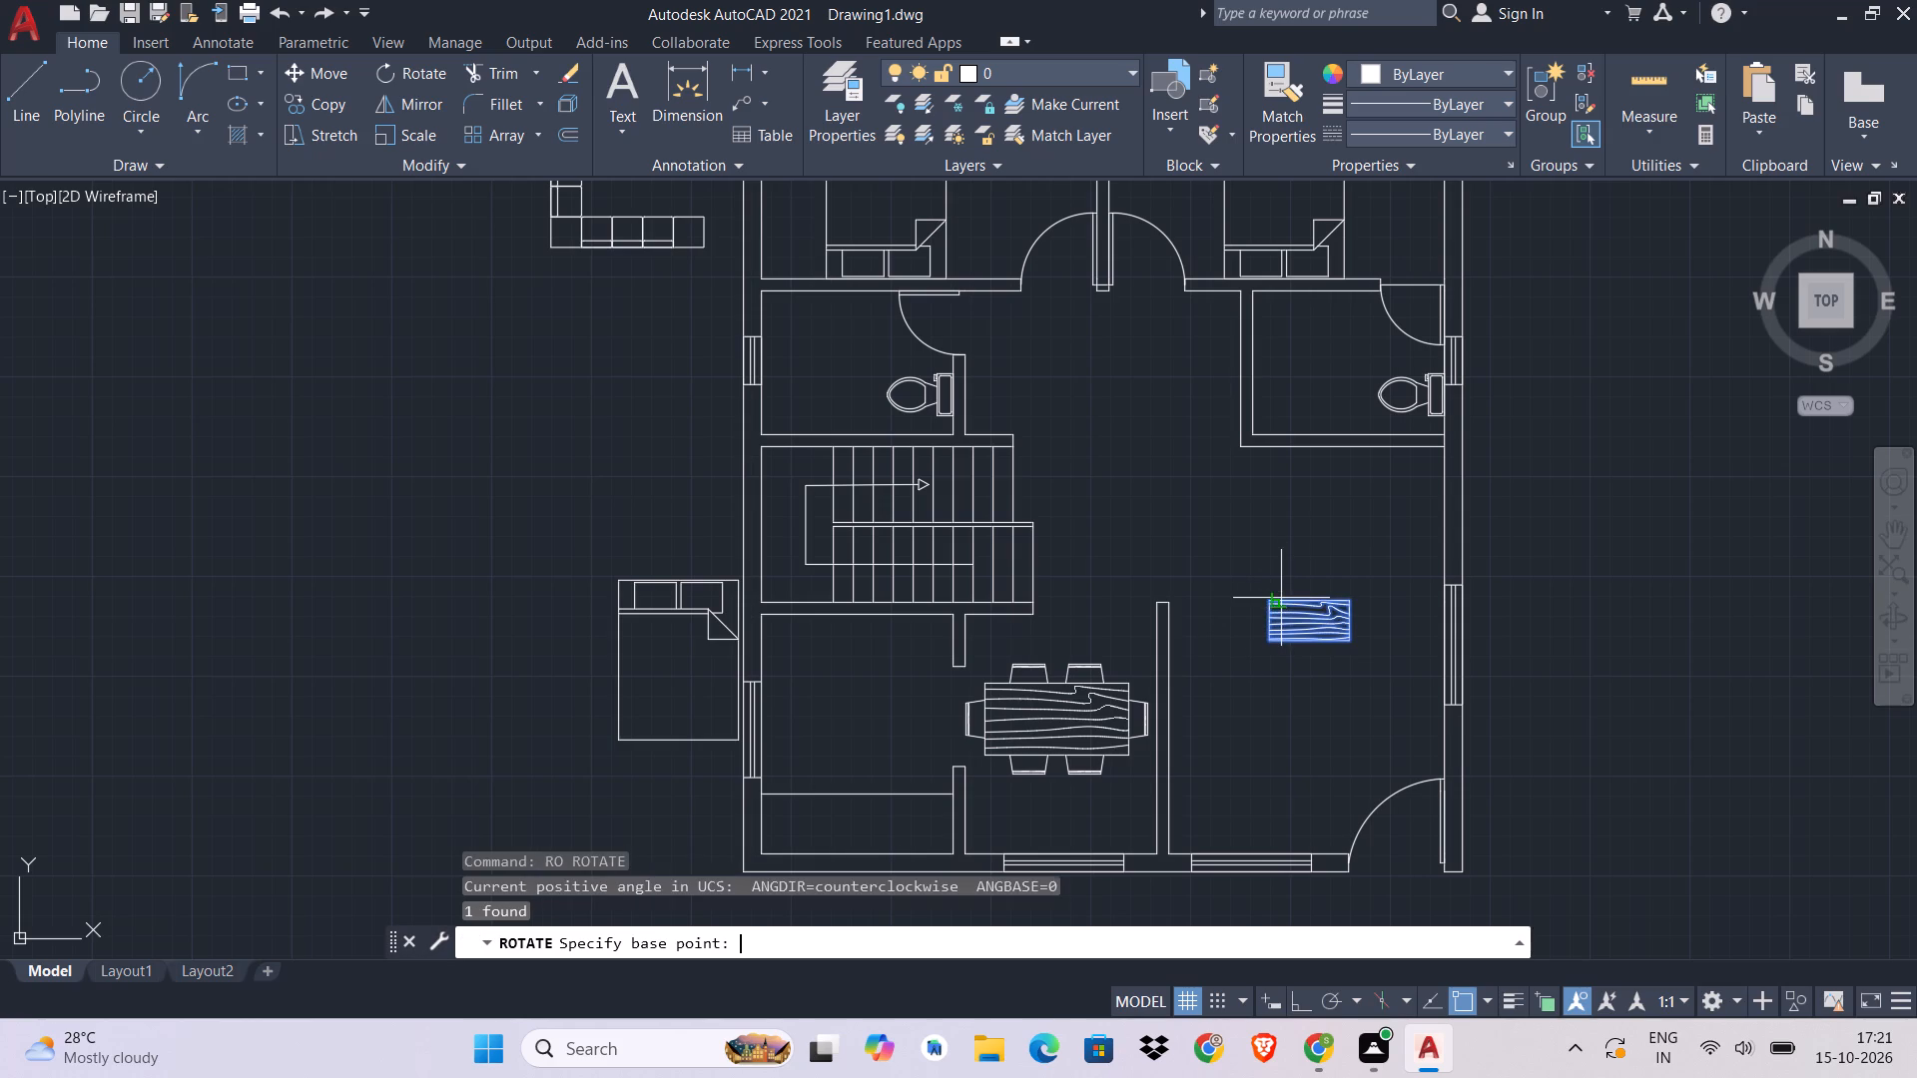
{"action": "left_click", "coordinate": [1264, 599]}
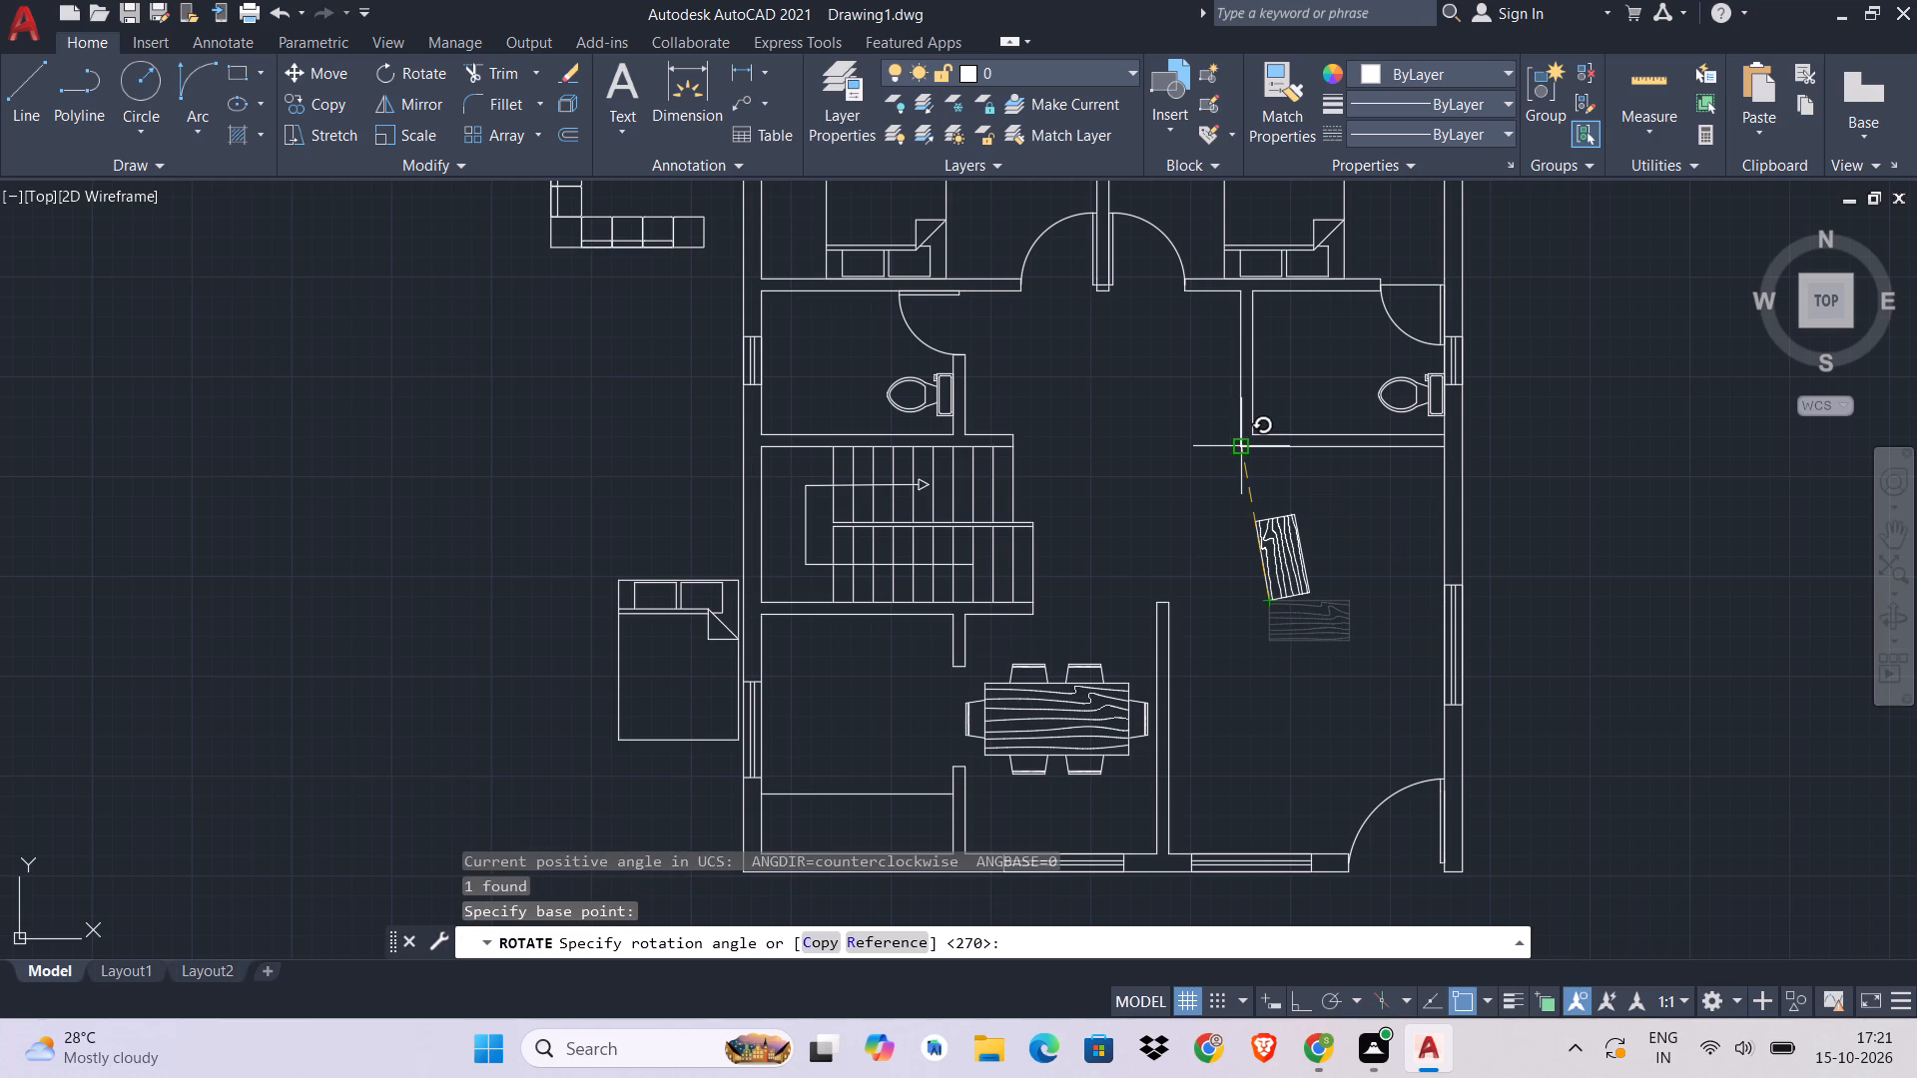
{"action": "key", "text": "ctrl+l"}
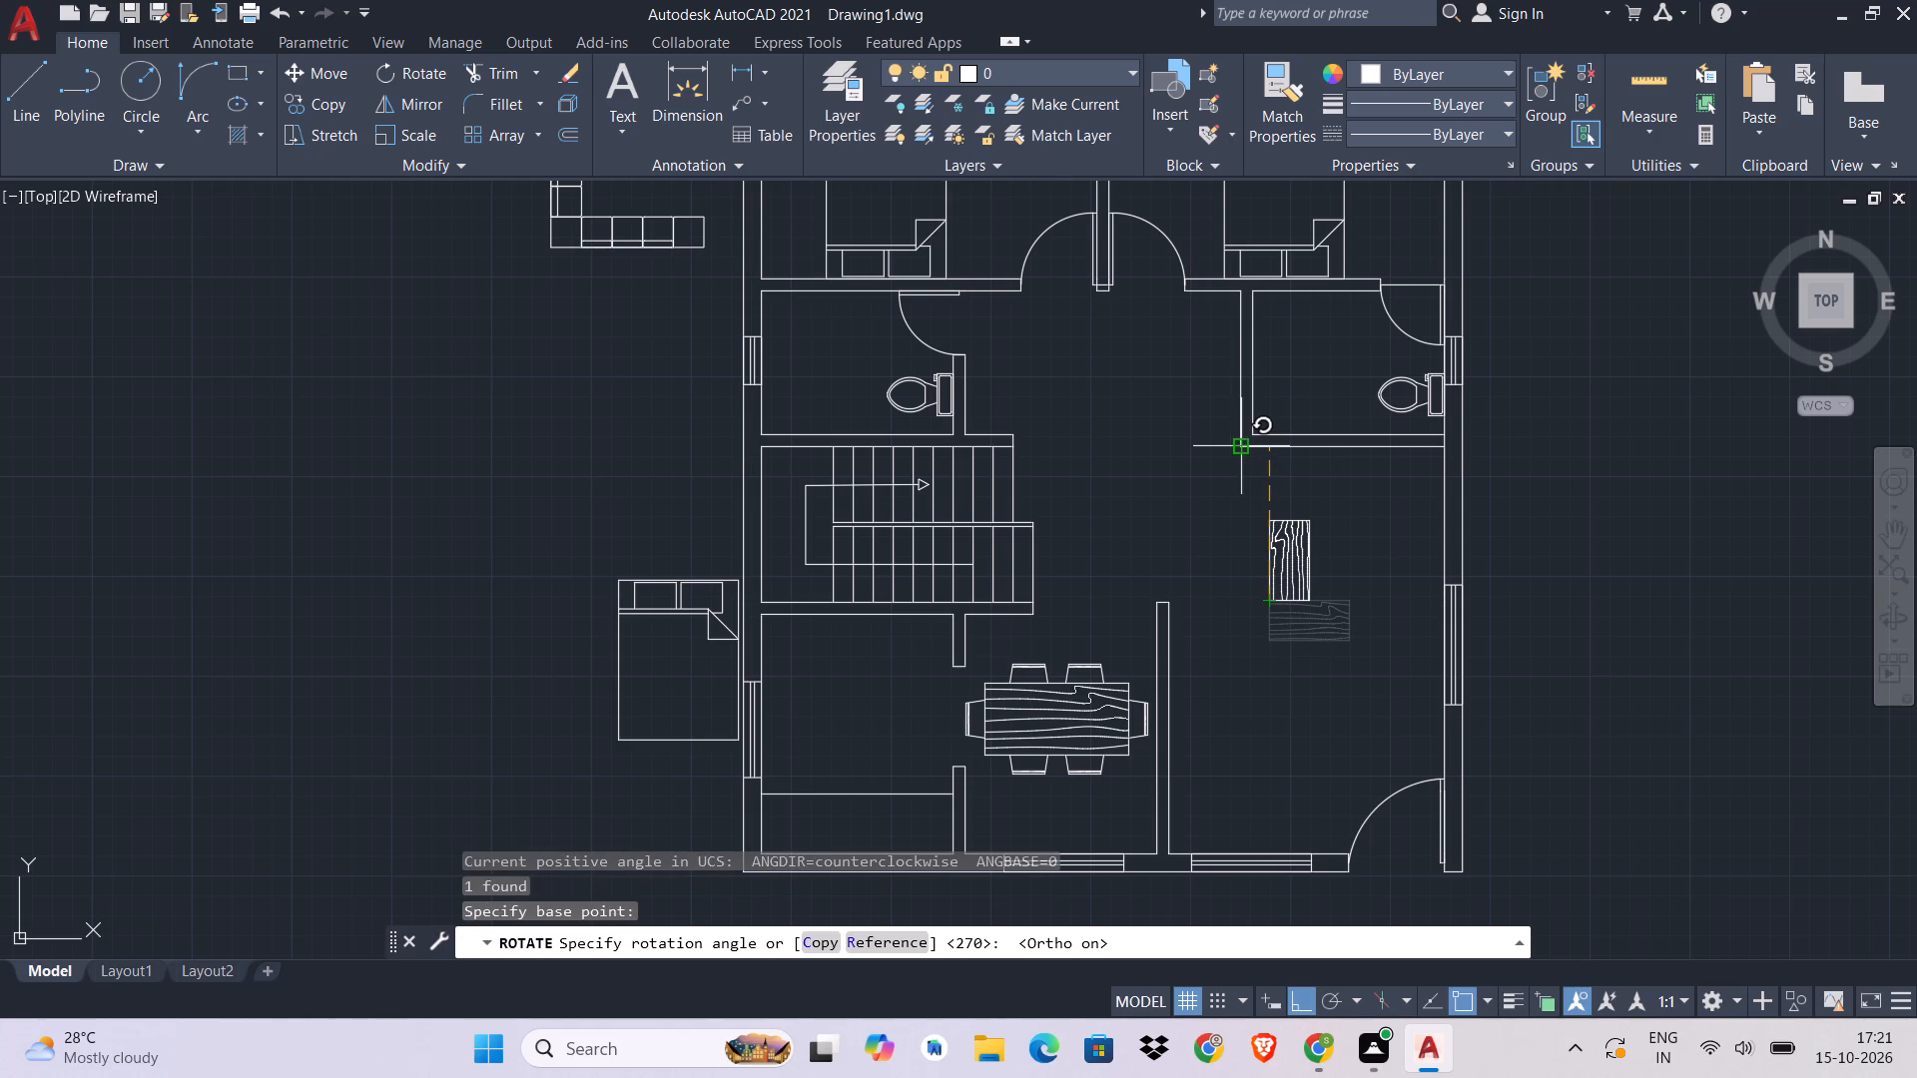
{"action": "left_click", "coordinate": [1254, 517]}
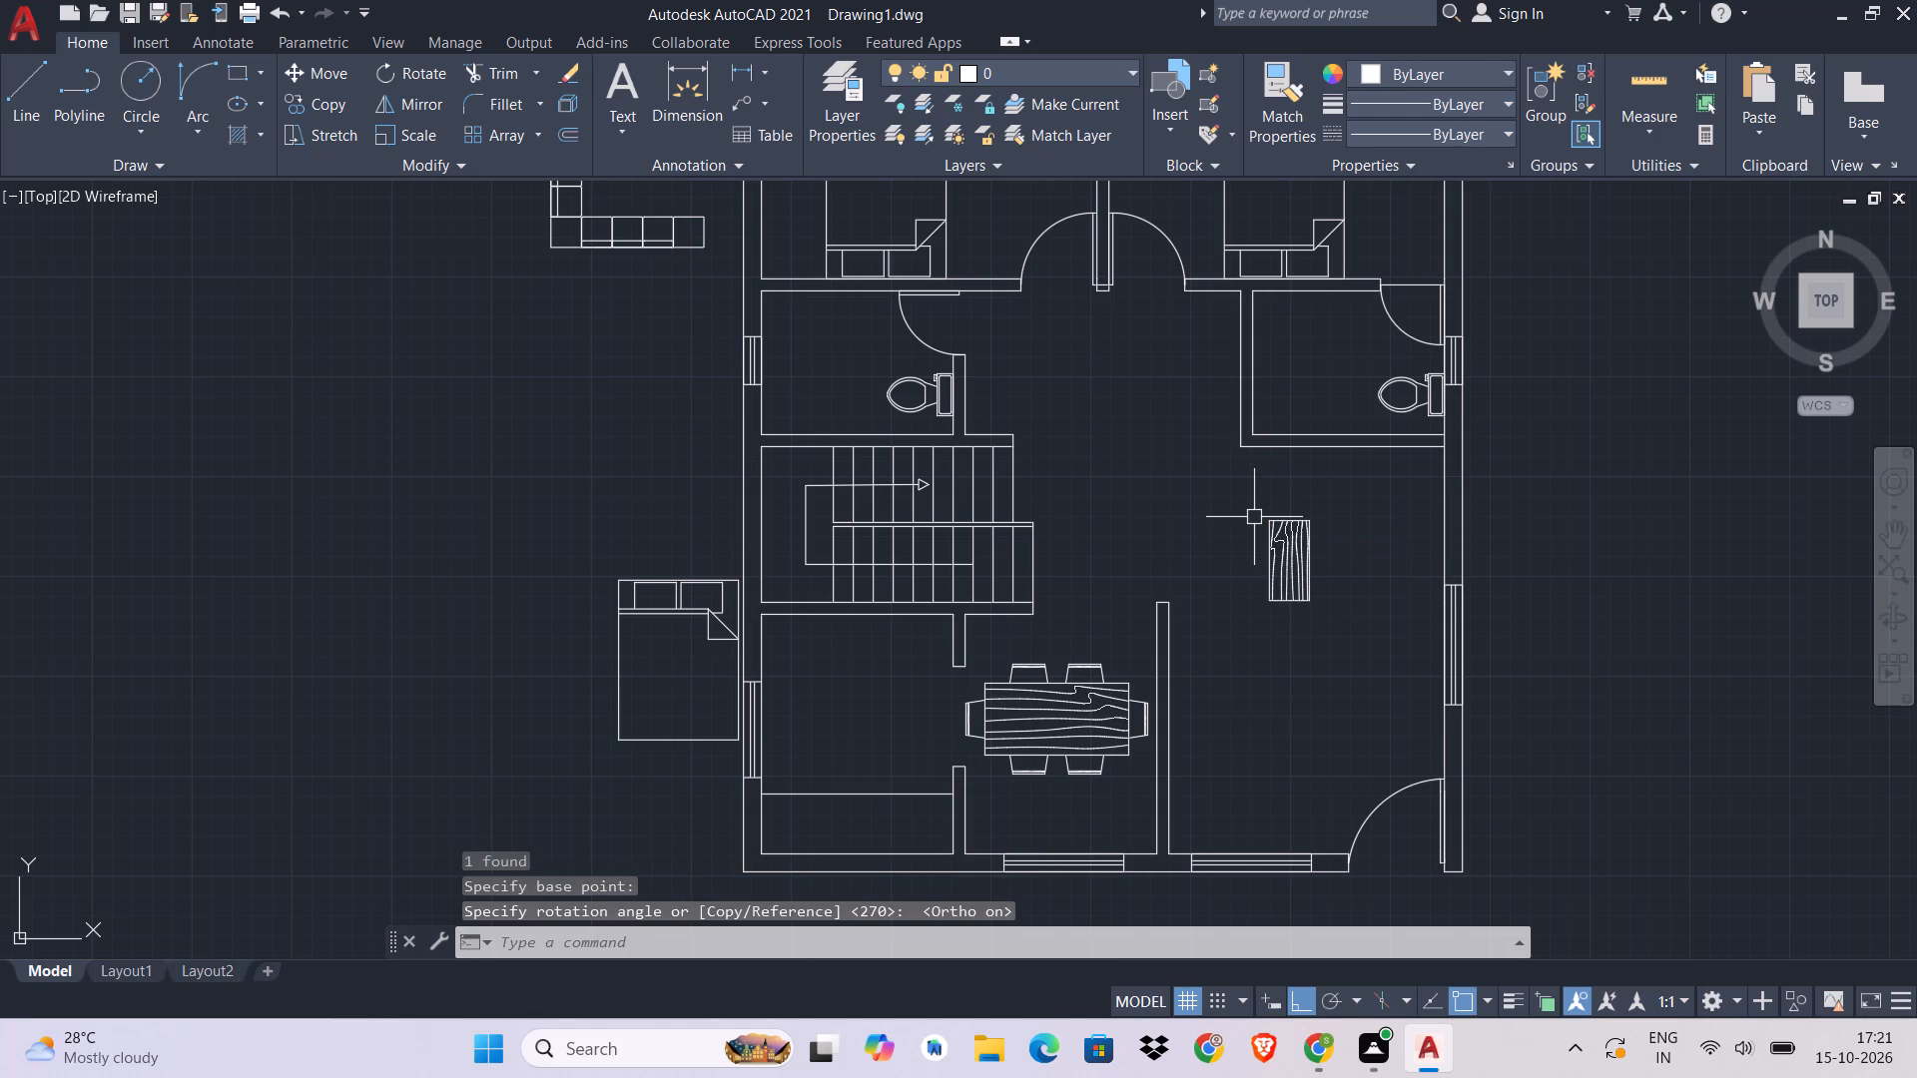
Mirror the rounded L-shaped sofa outside the plan across a vertical line along its back edge, keeping the original.
{"action": "scroll", "coordinate": [1126, 500], "scroll_direction": "down", "scroll_amount": 3}
{"action": "middle_click_drag", "start_coordinate": [1126, 500], "coordinate": [1129, 564]}
{"action": "scroll", "coordinate": [1029, 464], "scroll_direction": "up", "scroll_amount": 3}
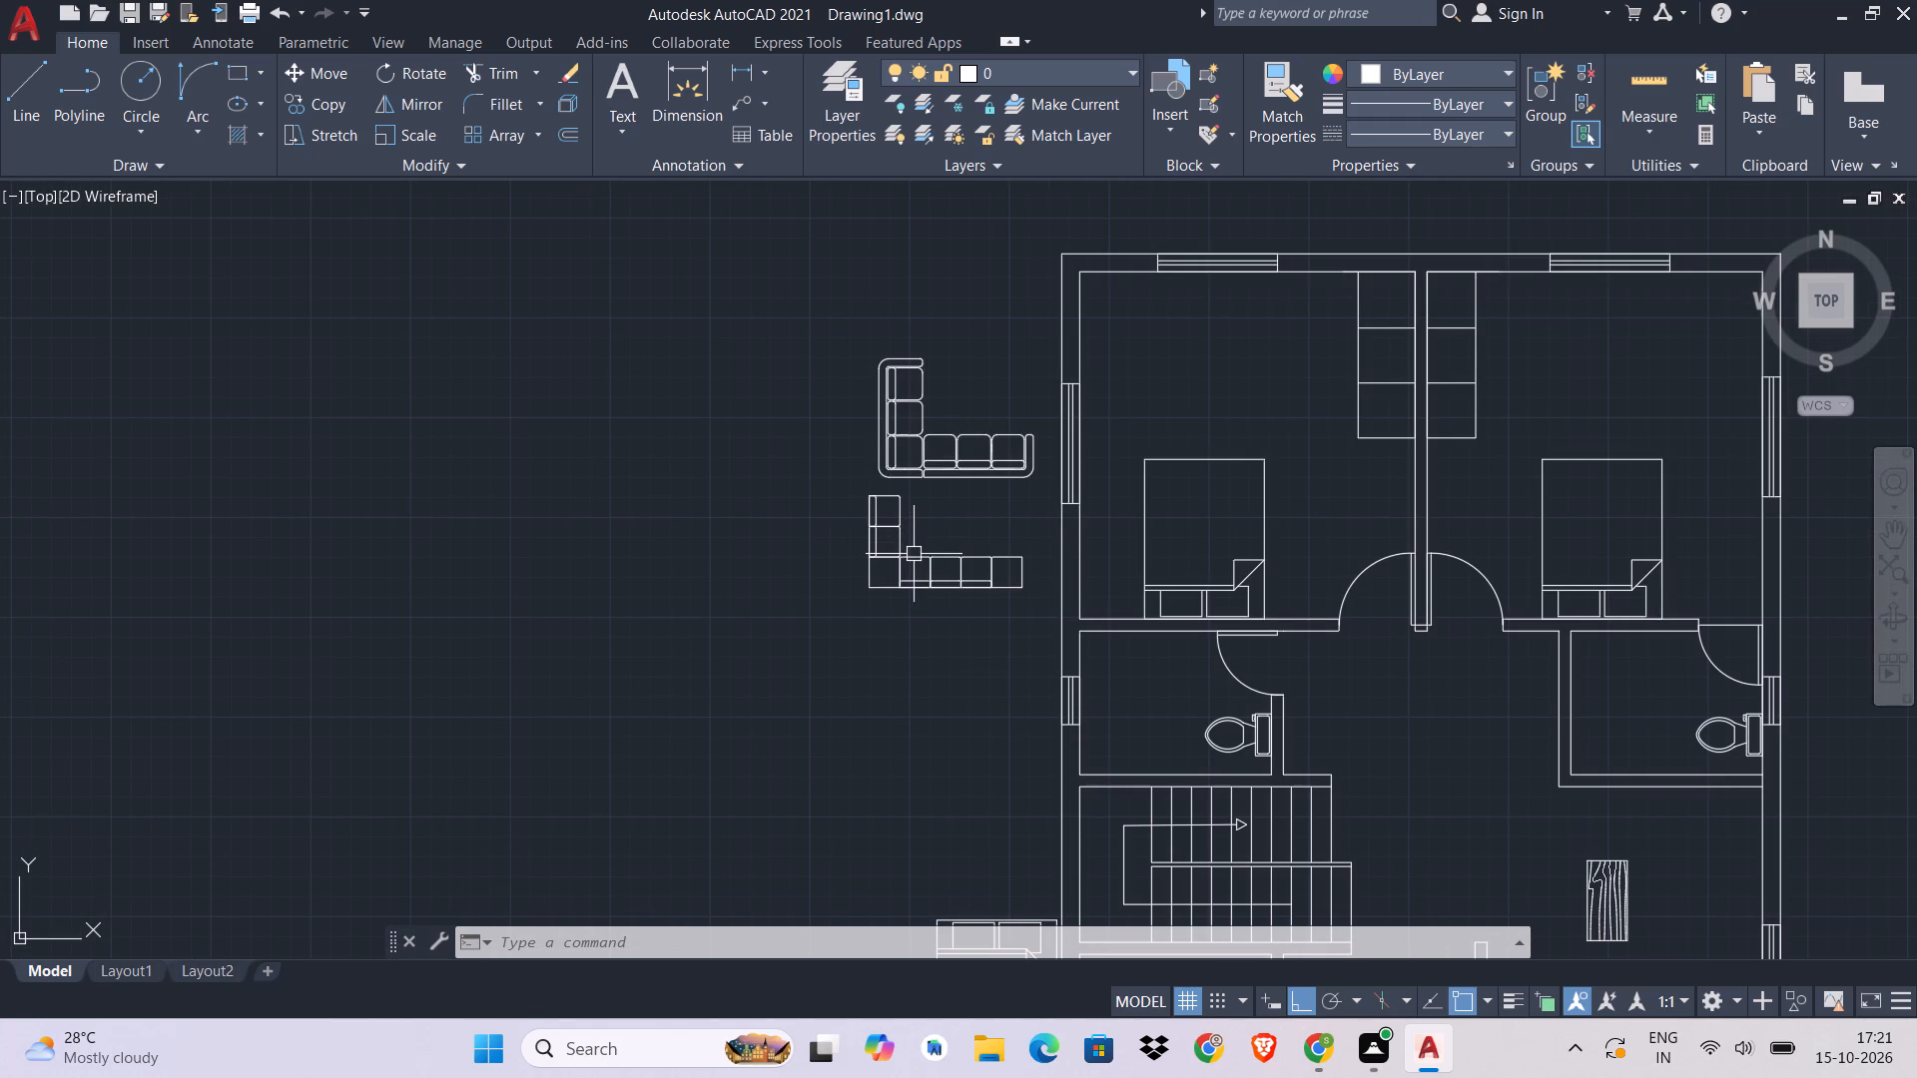
{"action": "left_click", "coordinate": [915, 470]}
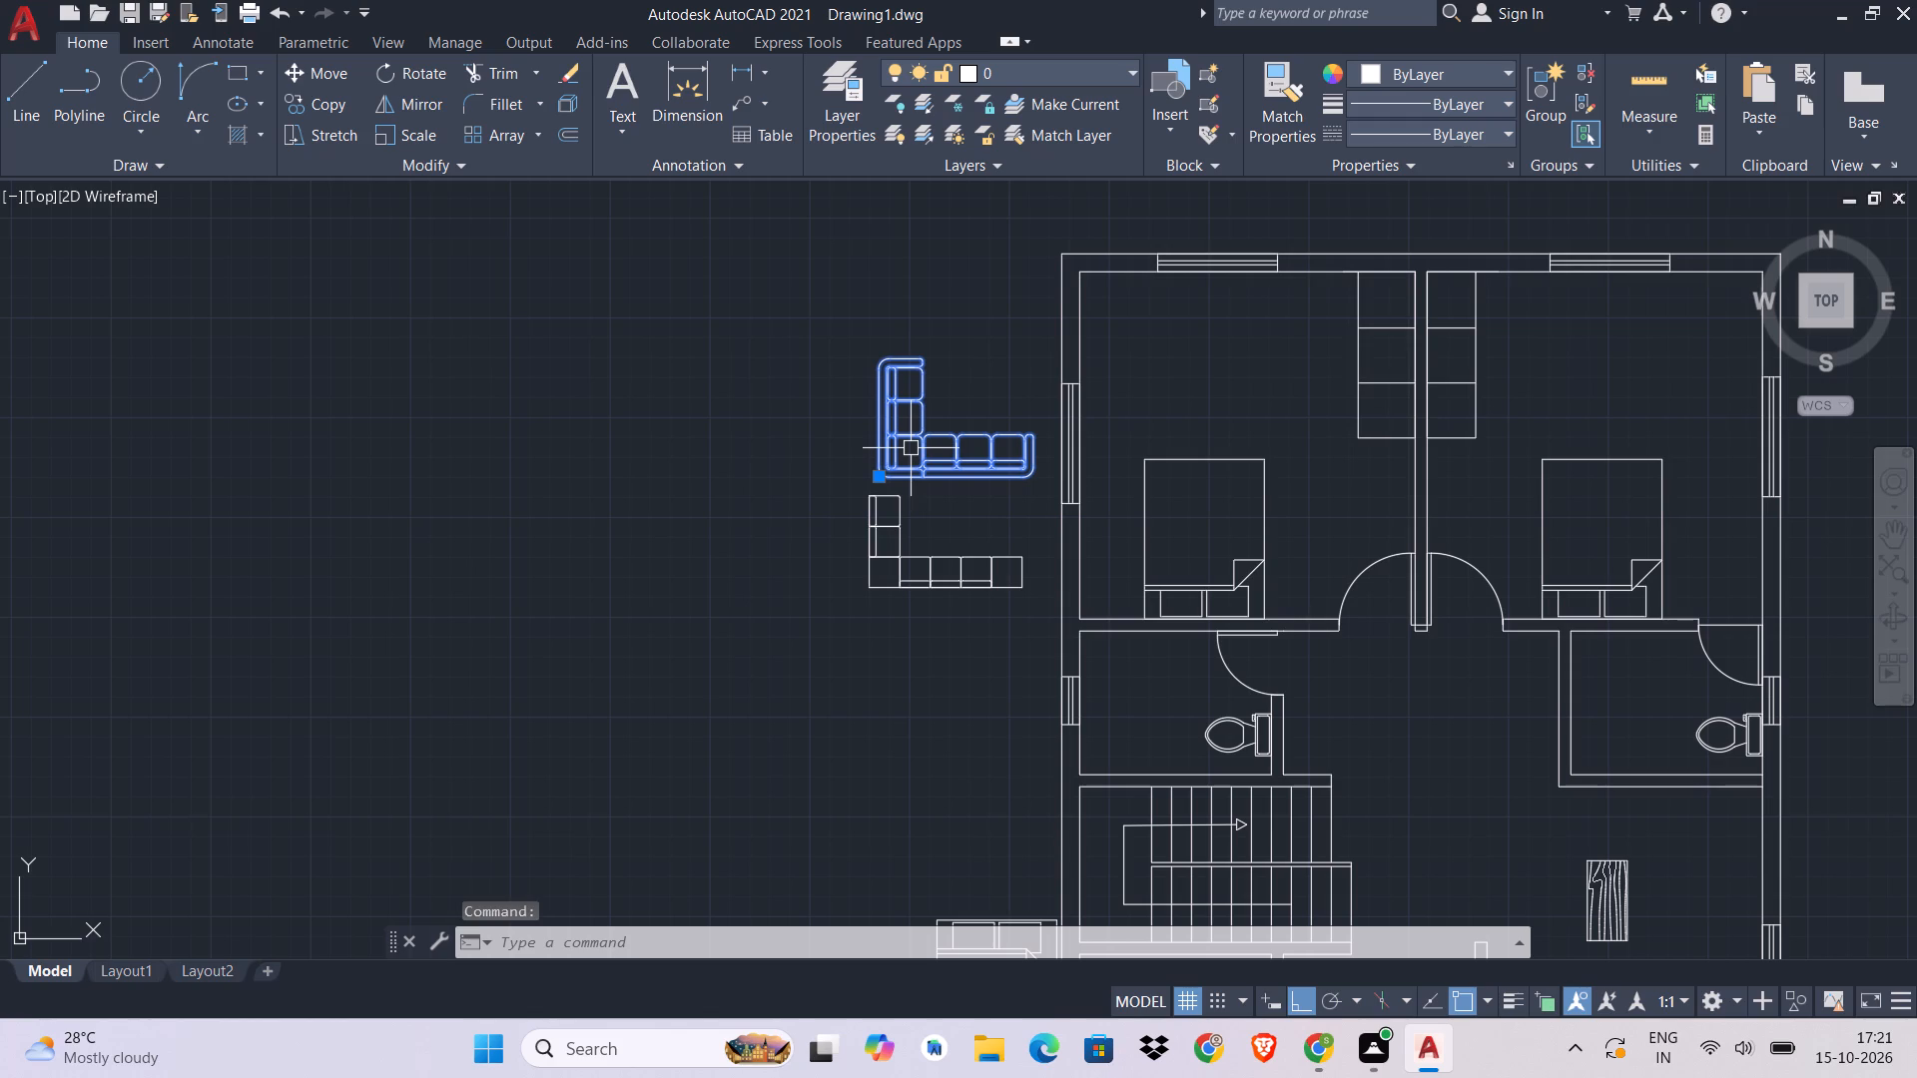
{"action": "type", "text": "MI"}
{"action": "key", "text": "space"}
{"action": "left_click", "coordinate": [867, 371]}
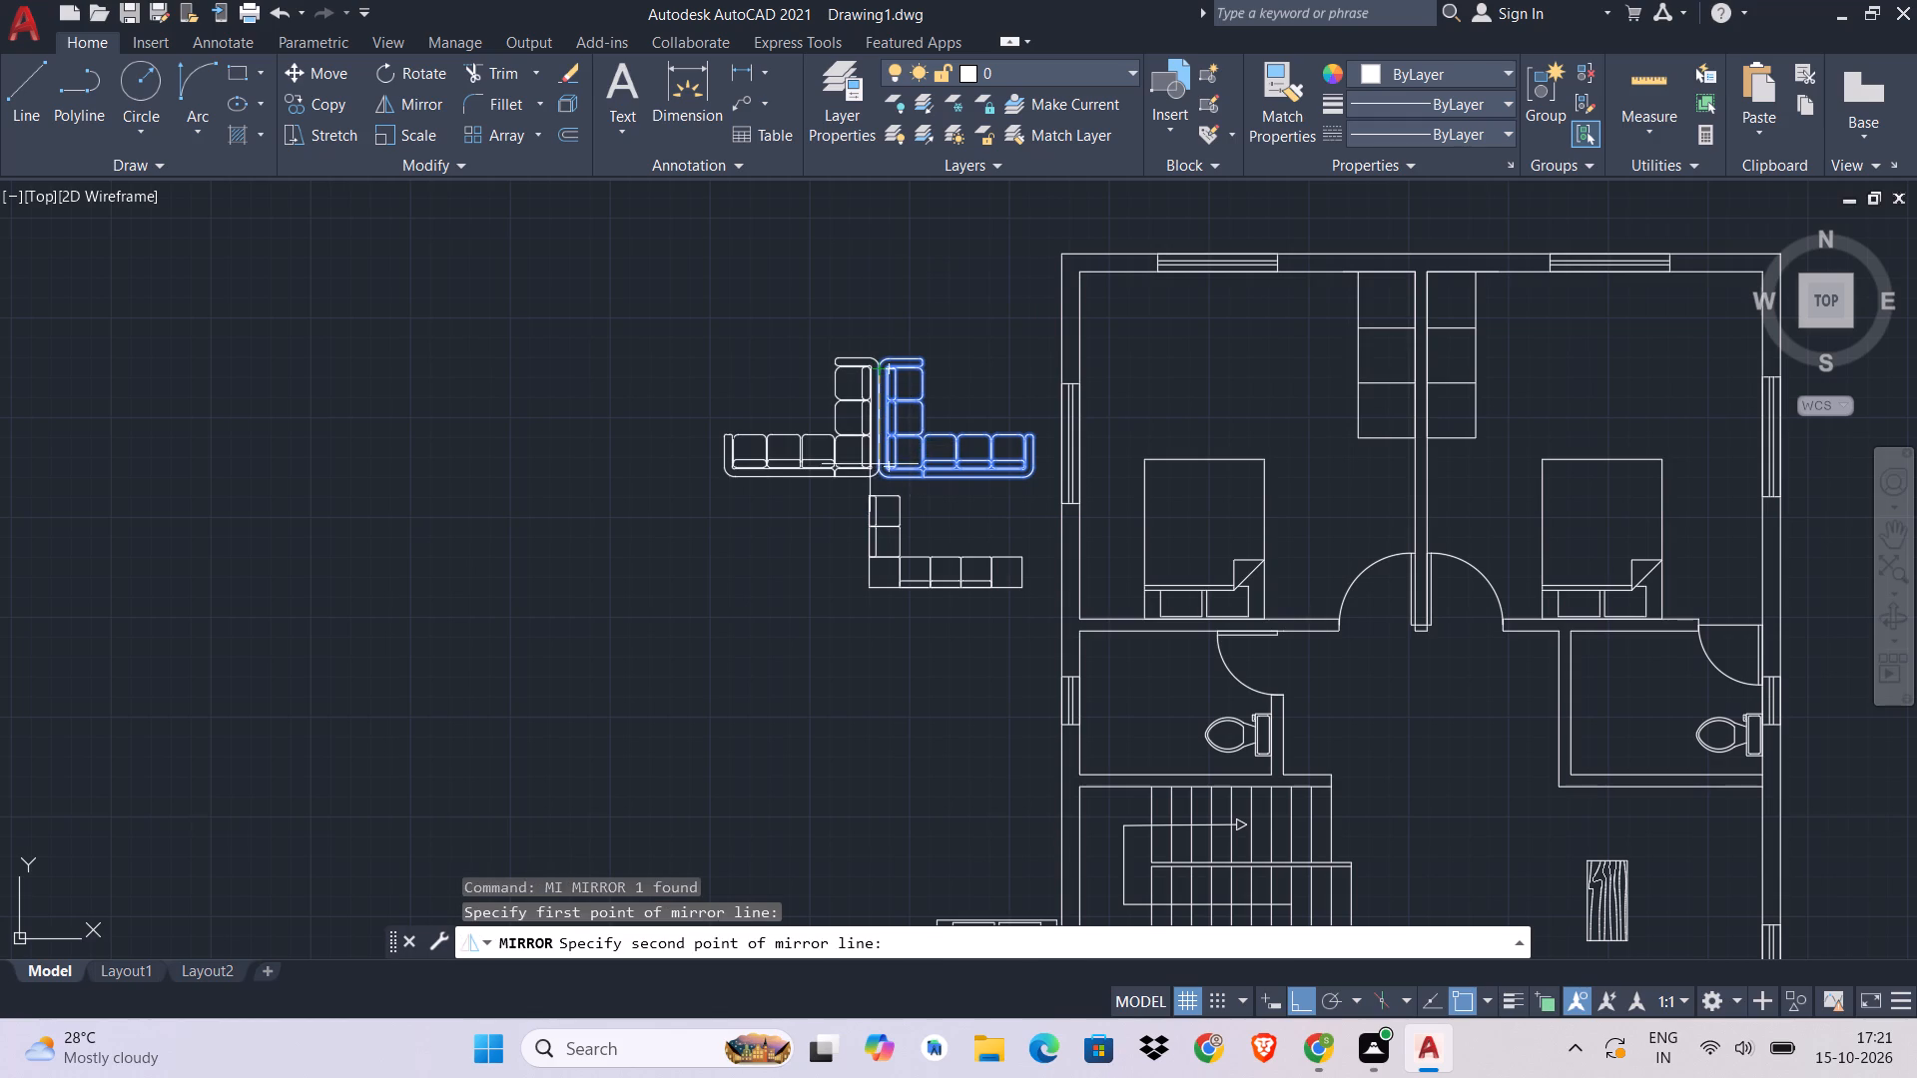
{"action": "left_click", "coordinate": [869, 474]}
{"action": "left_click", "coordinate": [869, 475]}
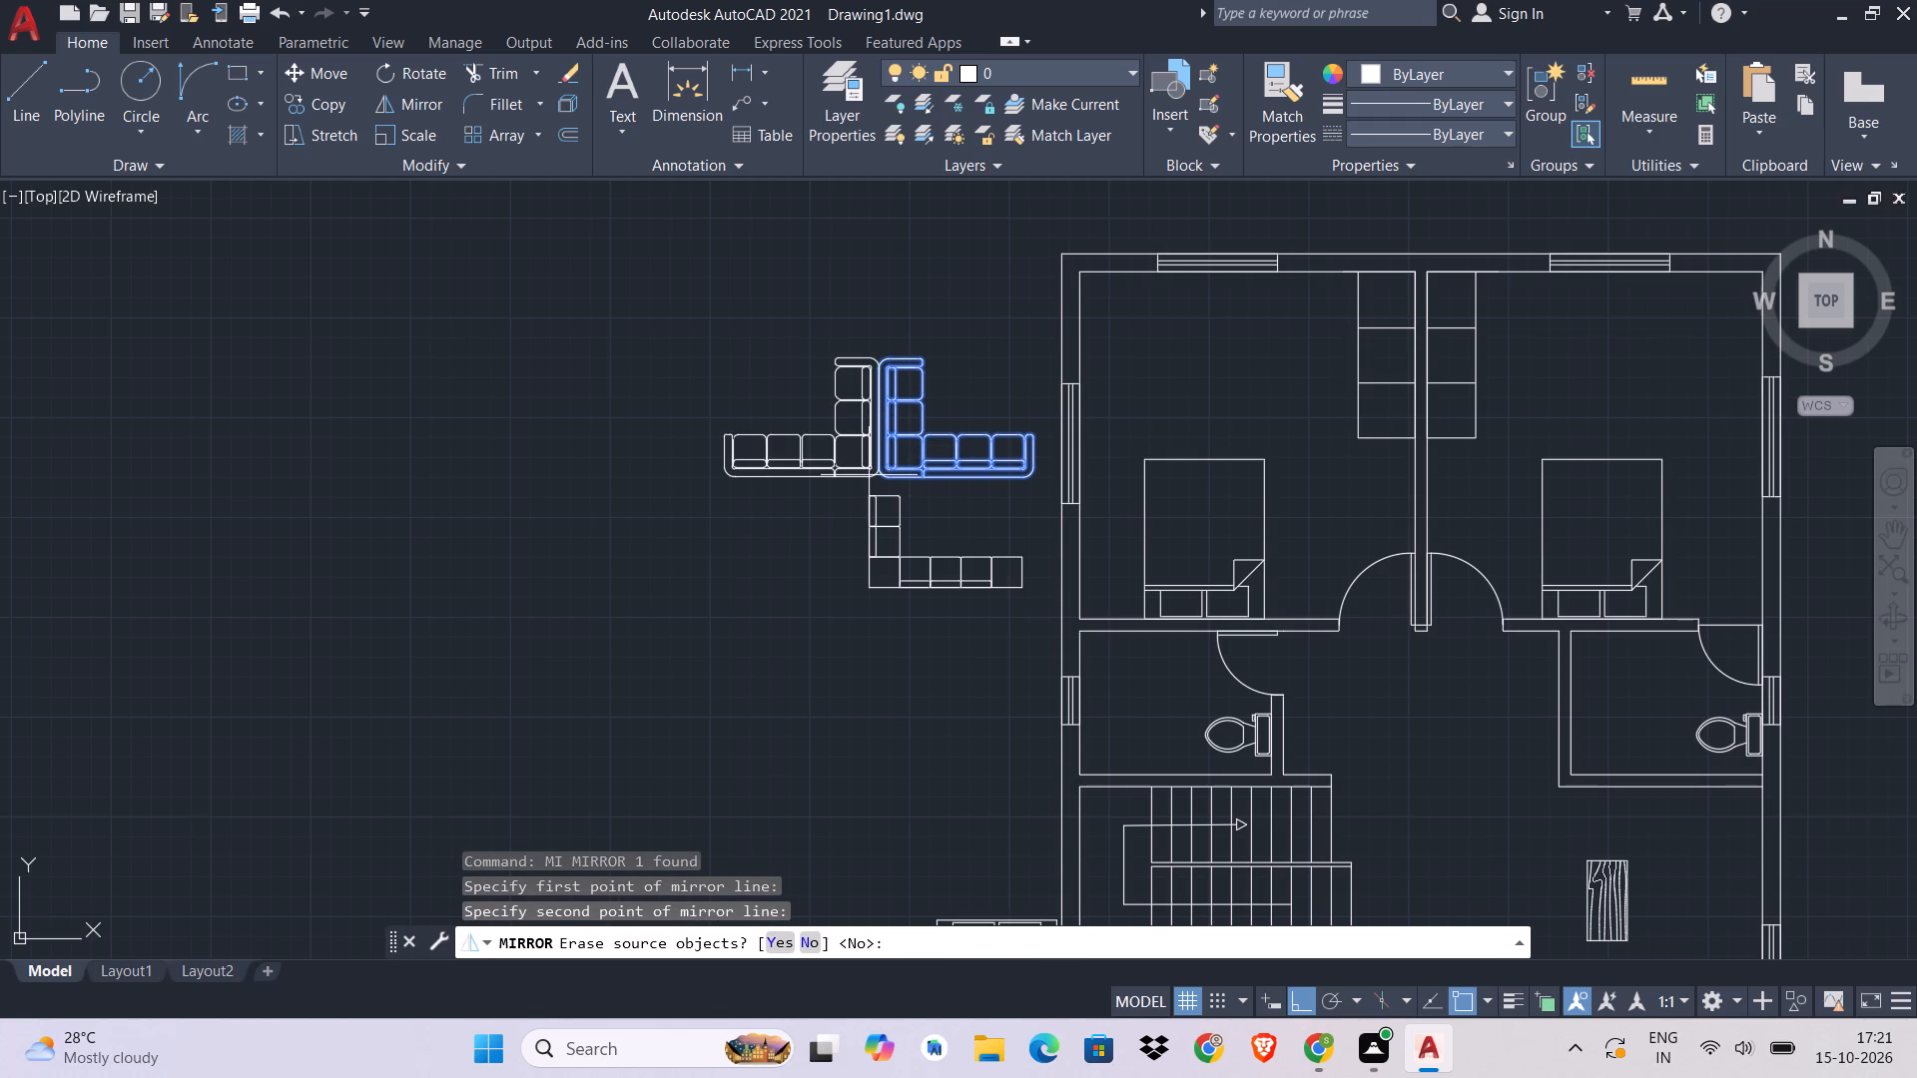
{"action": "key", "text": "Return"}
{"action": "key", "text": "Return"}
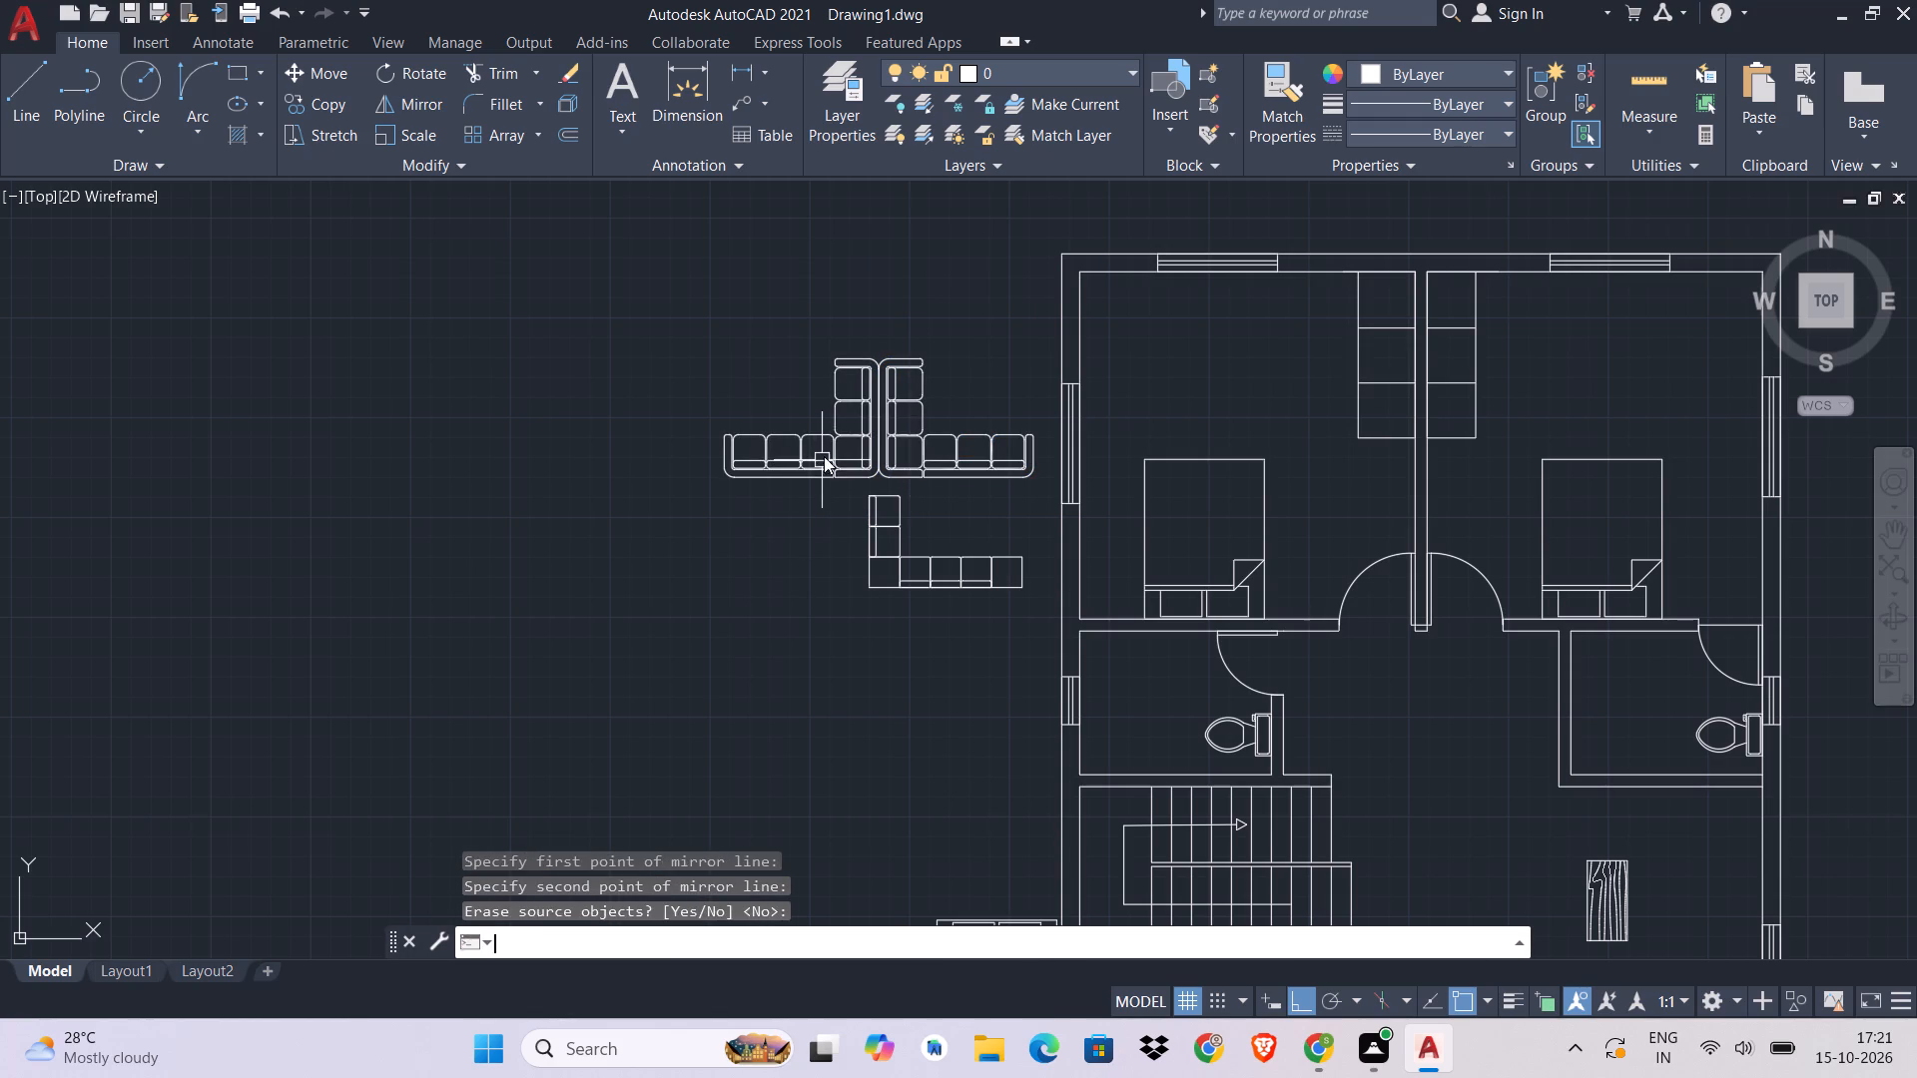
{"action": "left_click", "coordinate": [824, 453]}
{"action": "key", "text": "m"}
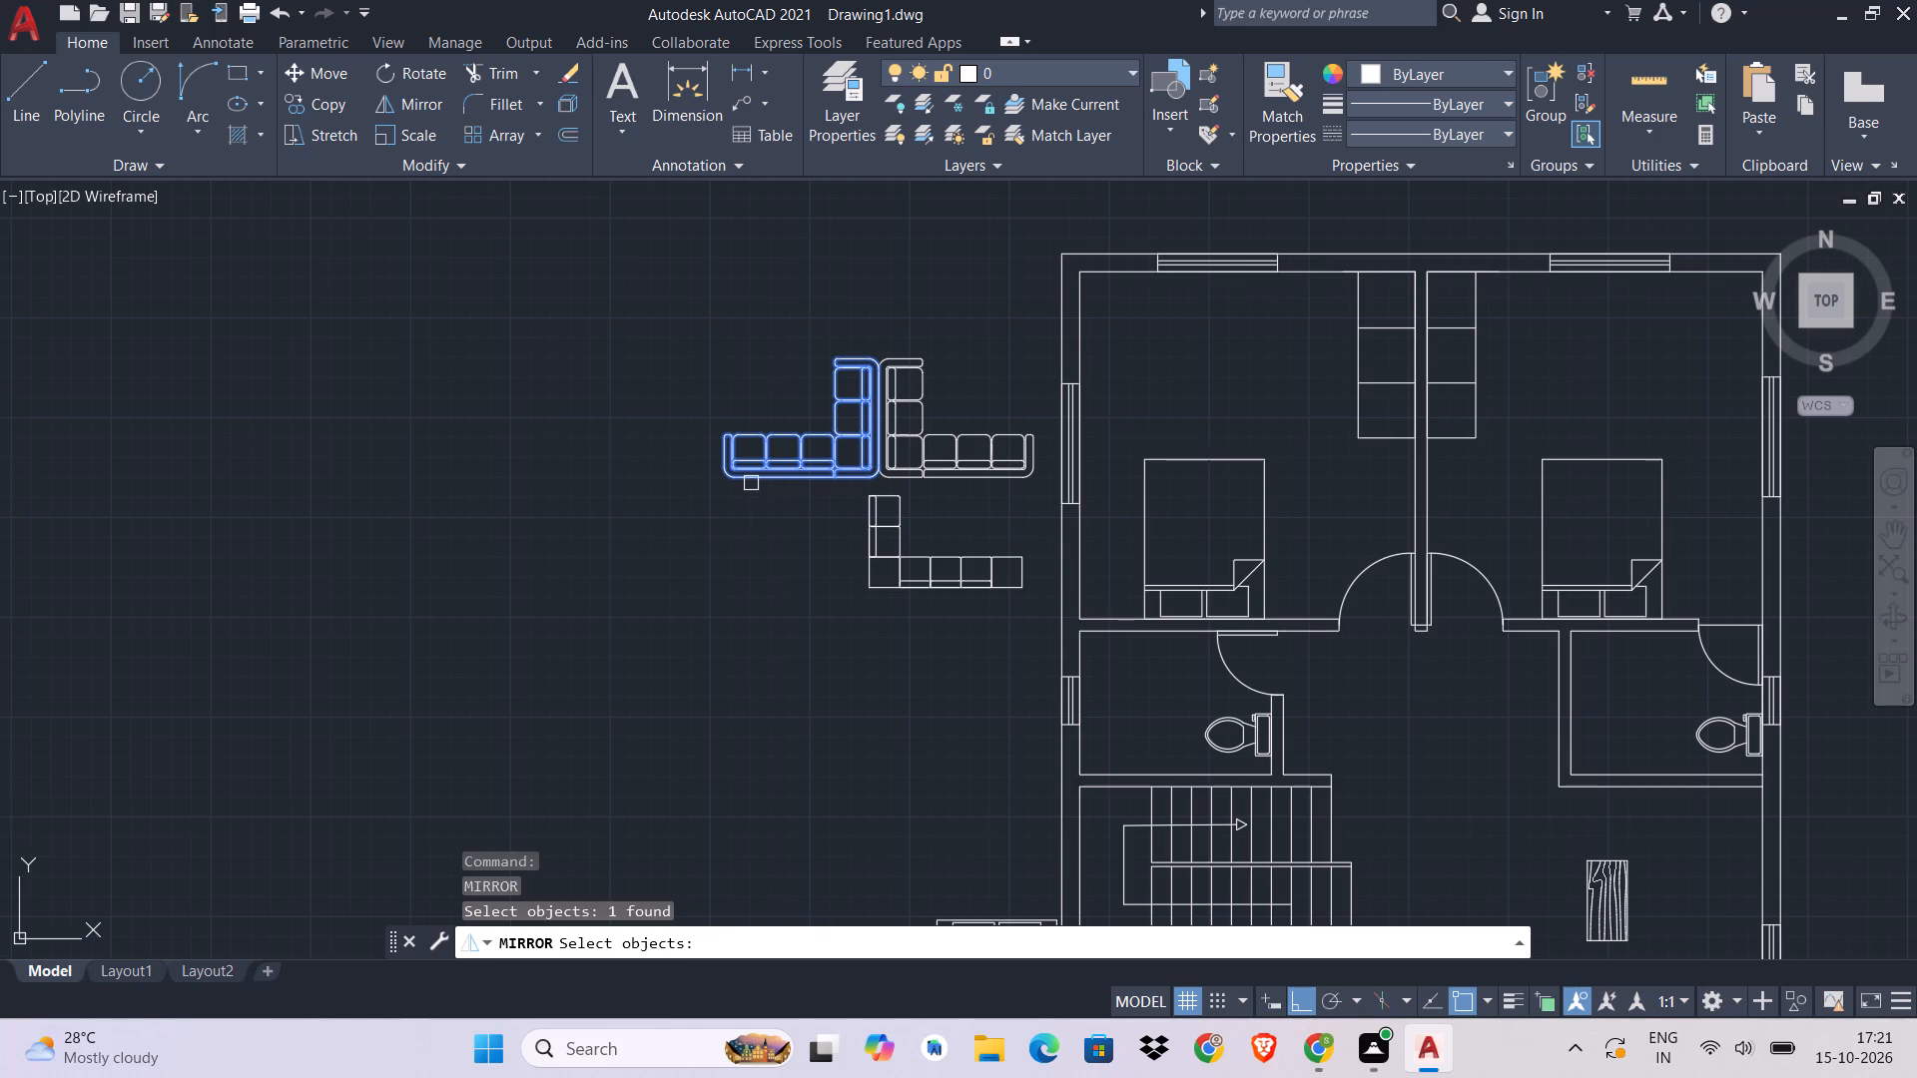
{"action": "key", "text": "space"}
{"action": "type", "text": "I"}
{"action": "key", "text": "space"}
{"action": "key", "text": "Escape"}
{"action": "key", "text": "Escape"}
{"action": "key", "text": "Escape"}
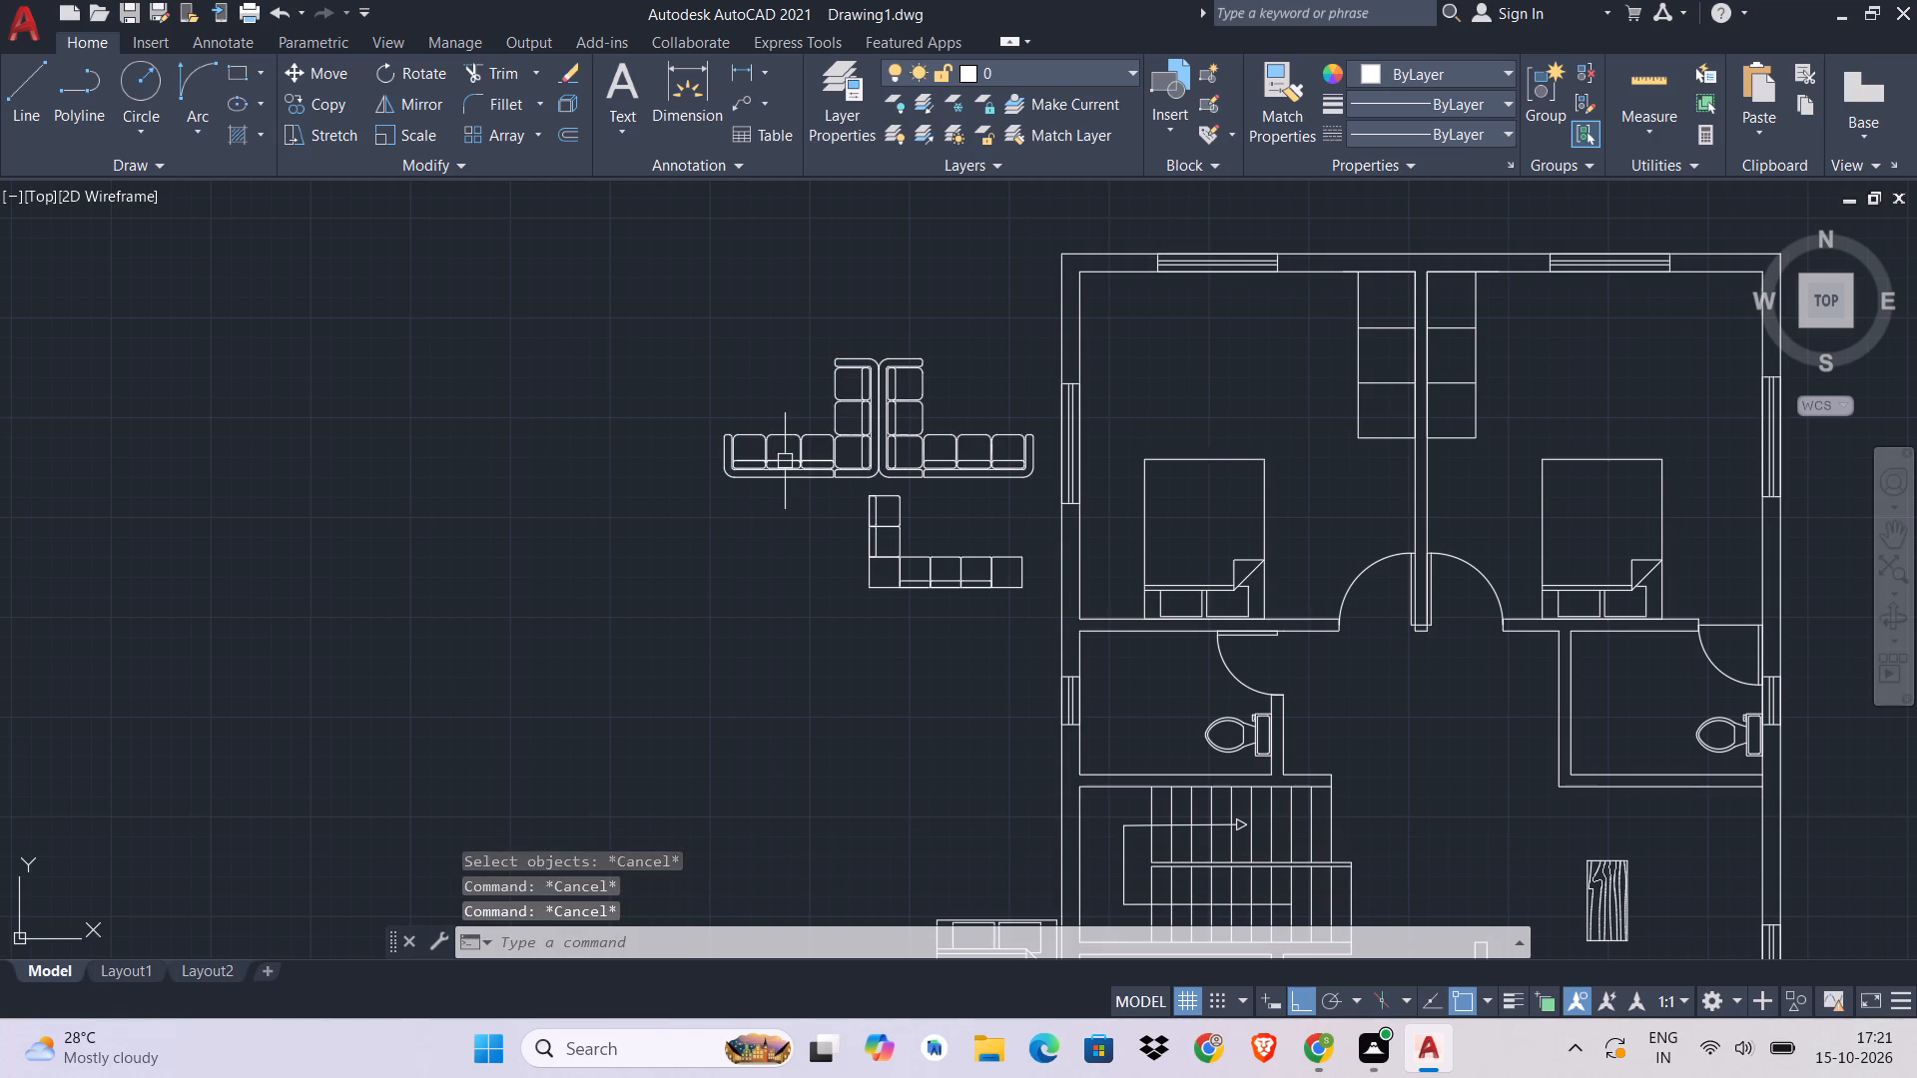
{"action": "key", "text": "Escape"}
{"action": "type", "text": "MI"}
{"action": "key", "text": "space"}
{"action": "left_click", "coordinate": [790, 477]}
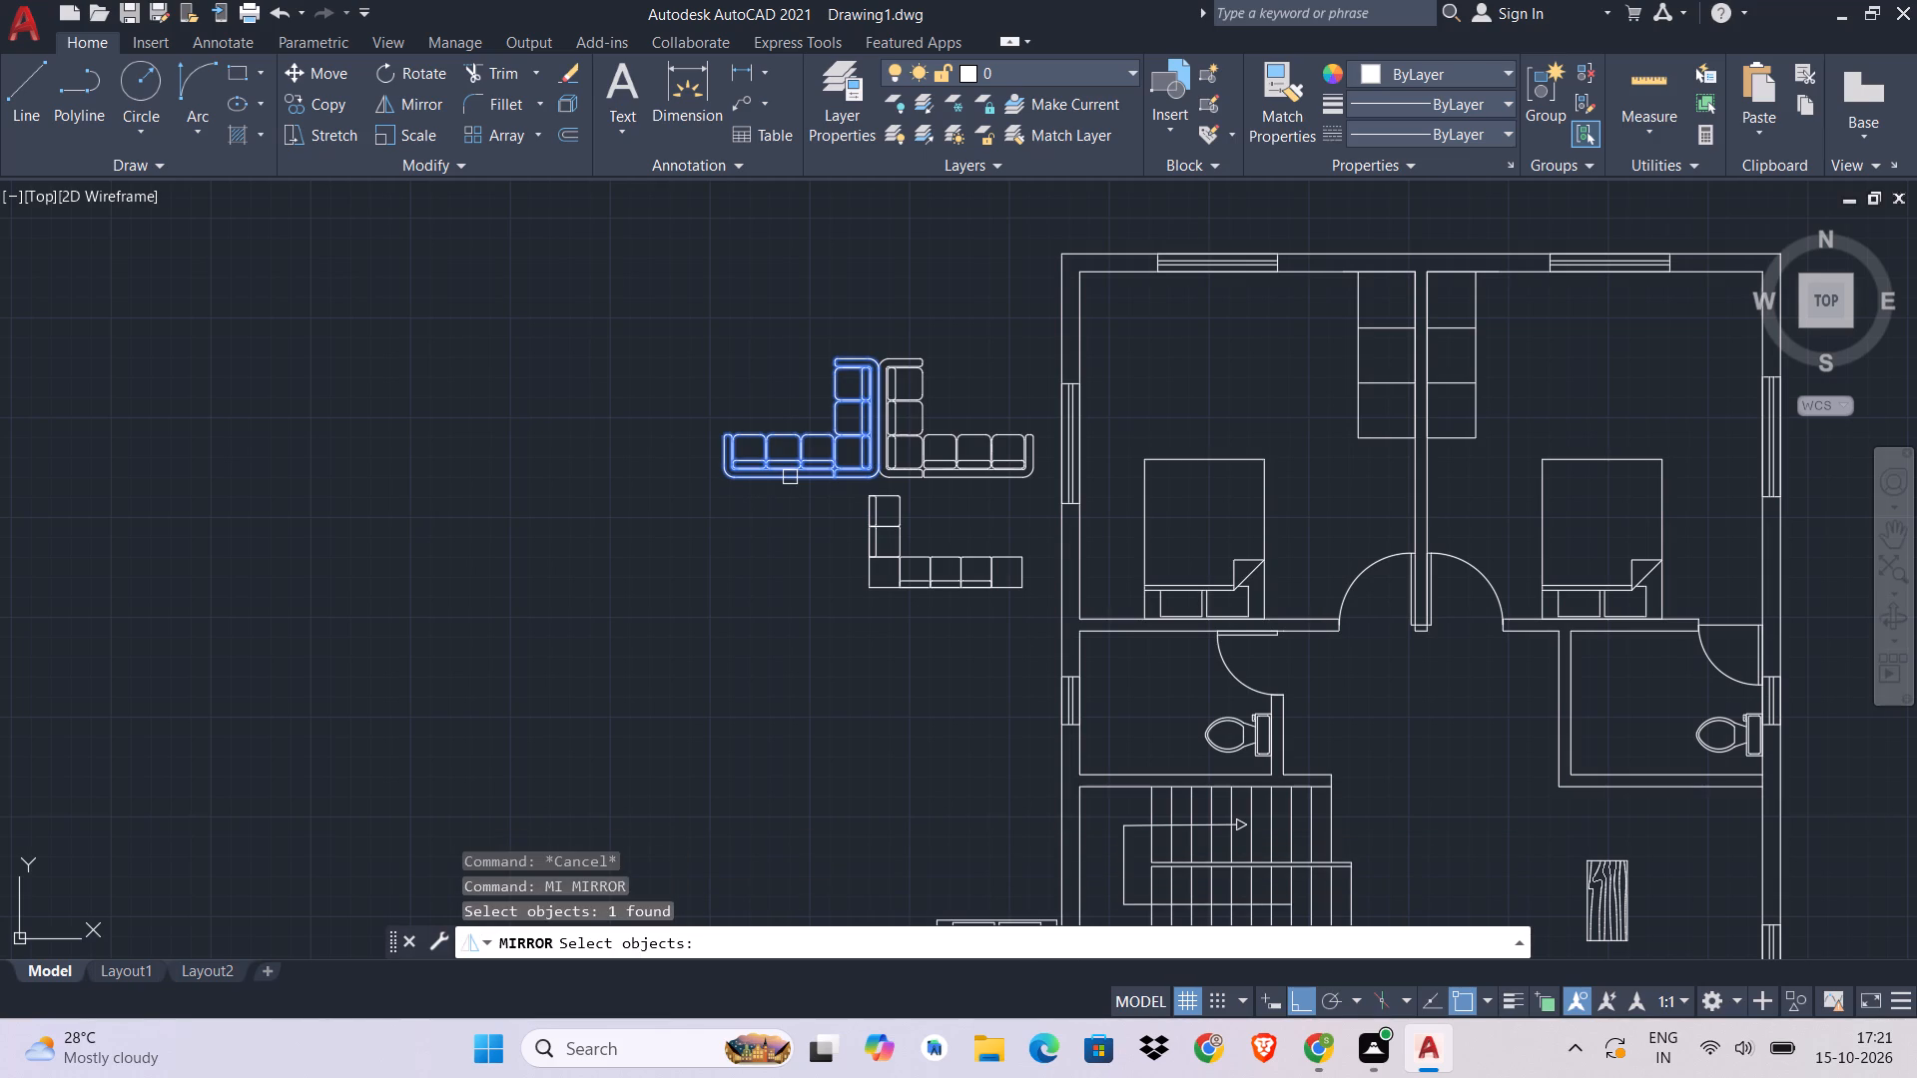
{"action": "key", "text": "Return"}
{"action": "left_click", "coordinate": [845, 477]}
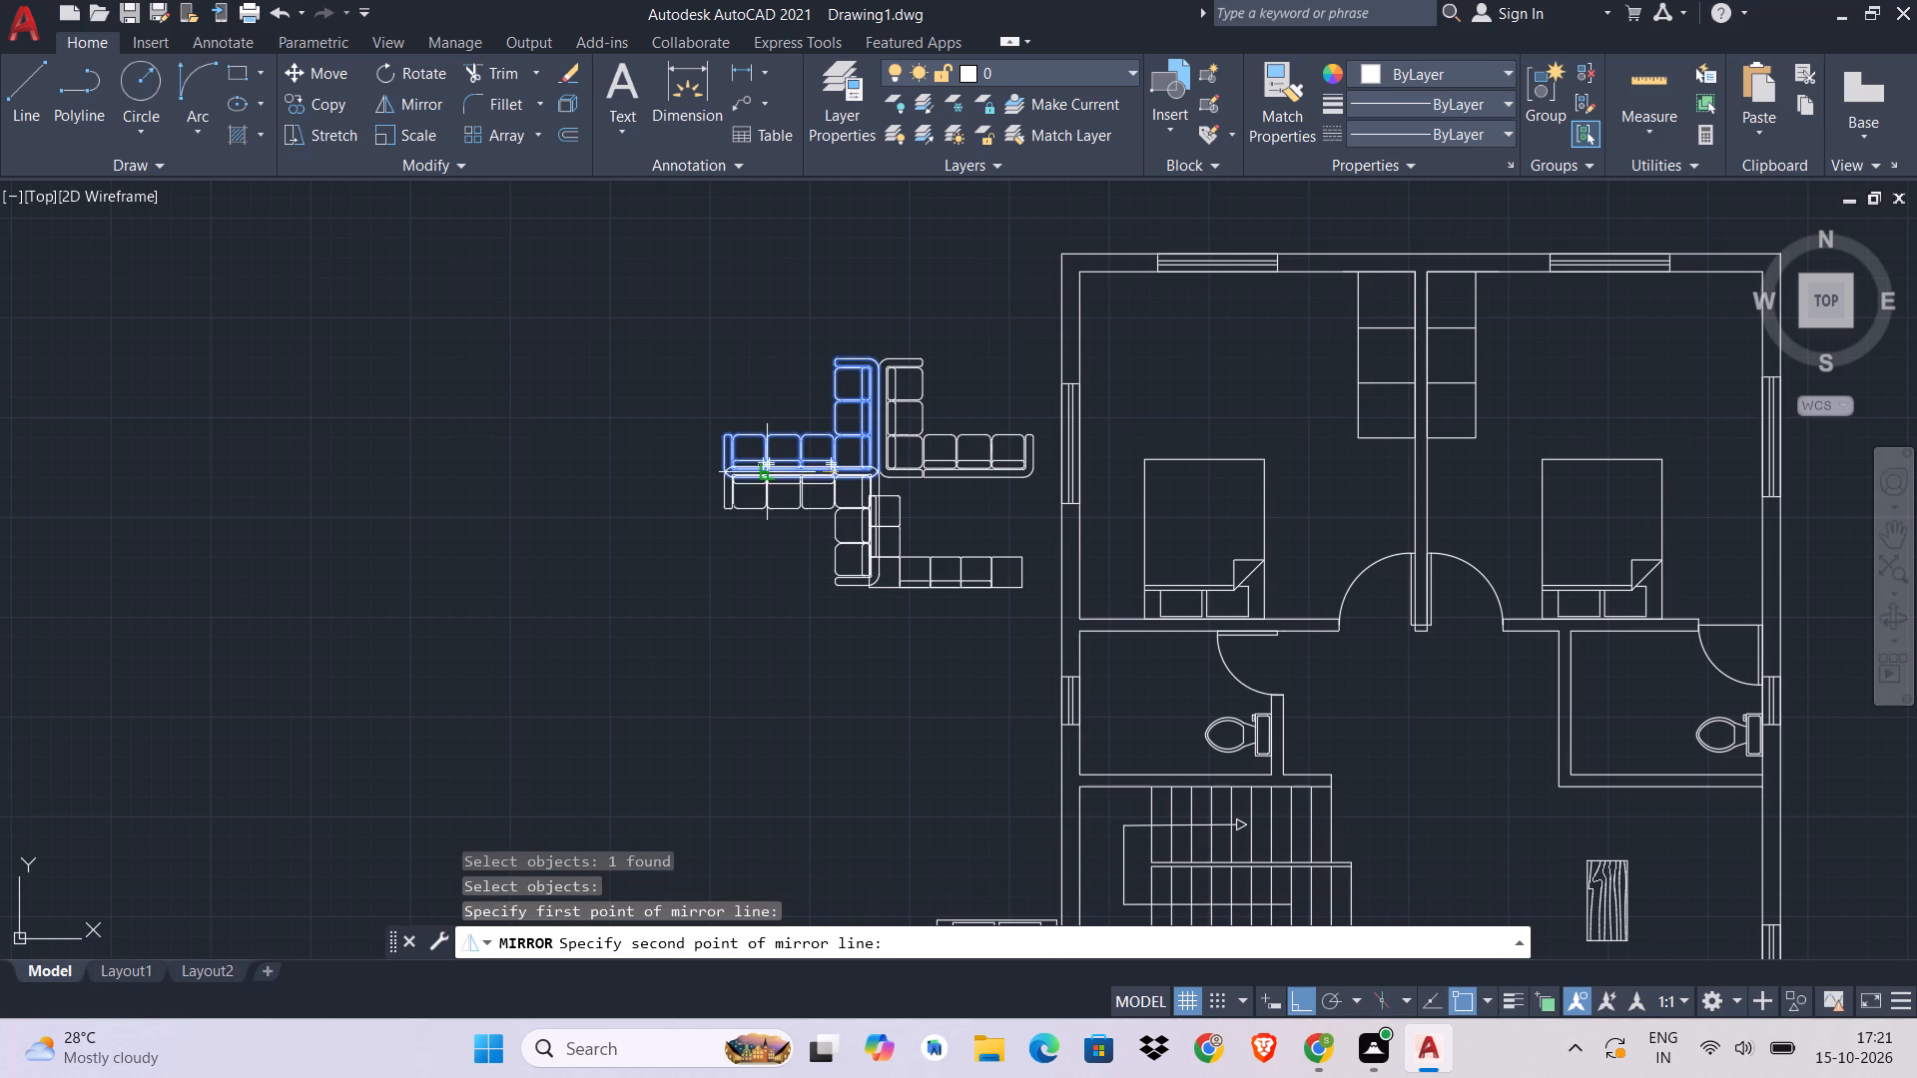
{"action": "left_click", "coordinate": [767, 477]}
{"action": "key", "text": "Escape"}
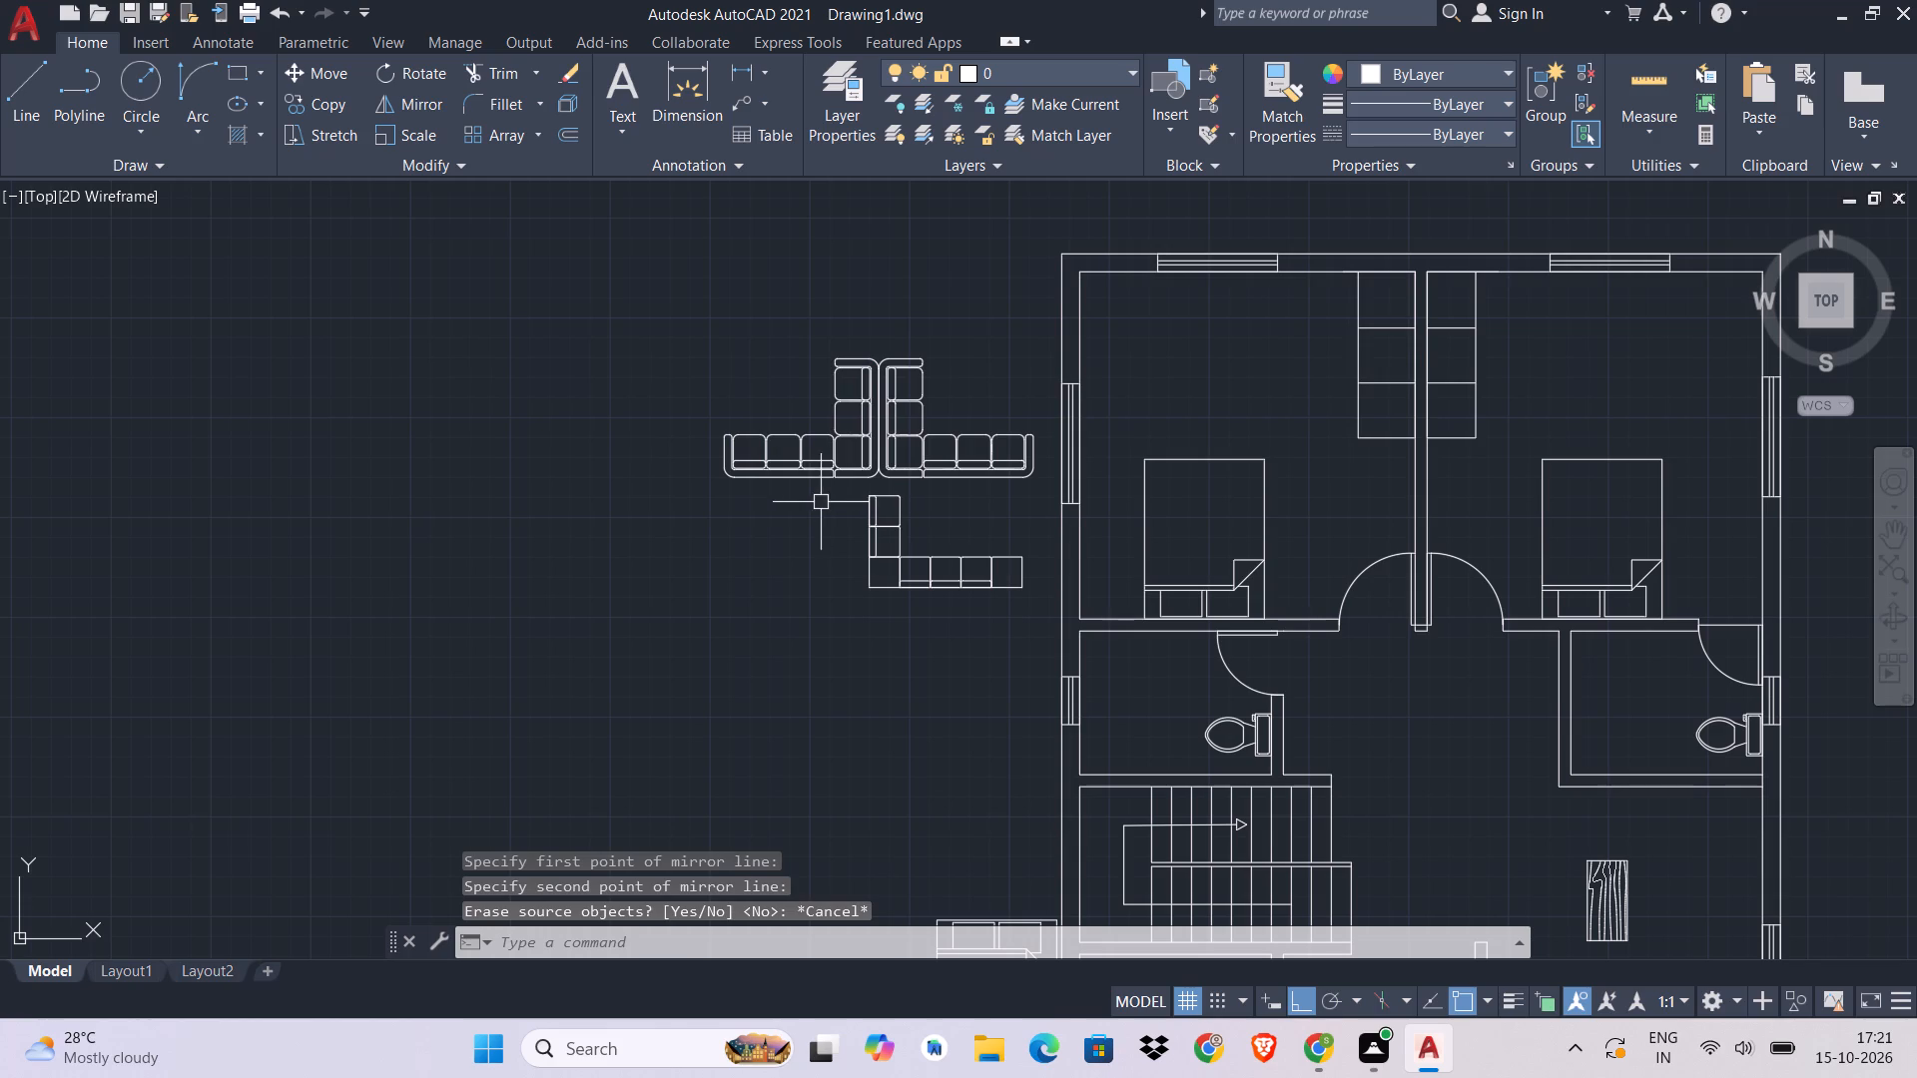
Rotate the mirrored L-shaped sofa a quarter turn counterclockwise so its long arm runs downward.
{"action": "left_click", "coordinate": [821, 468]}
{"action": "type", "text": "RO"}
{"action": "key", "text": "space"}
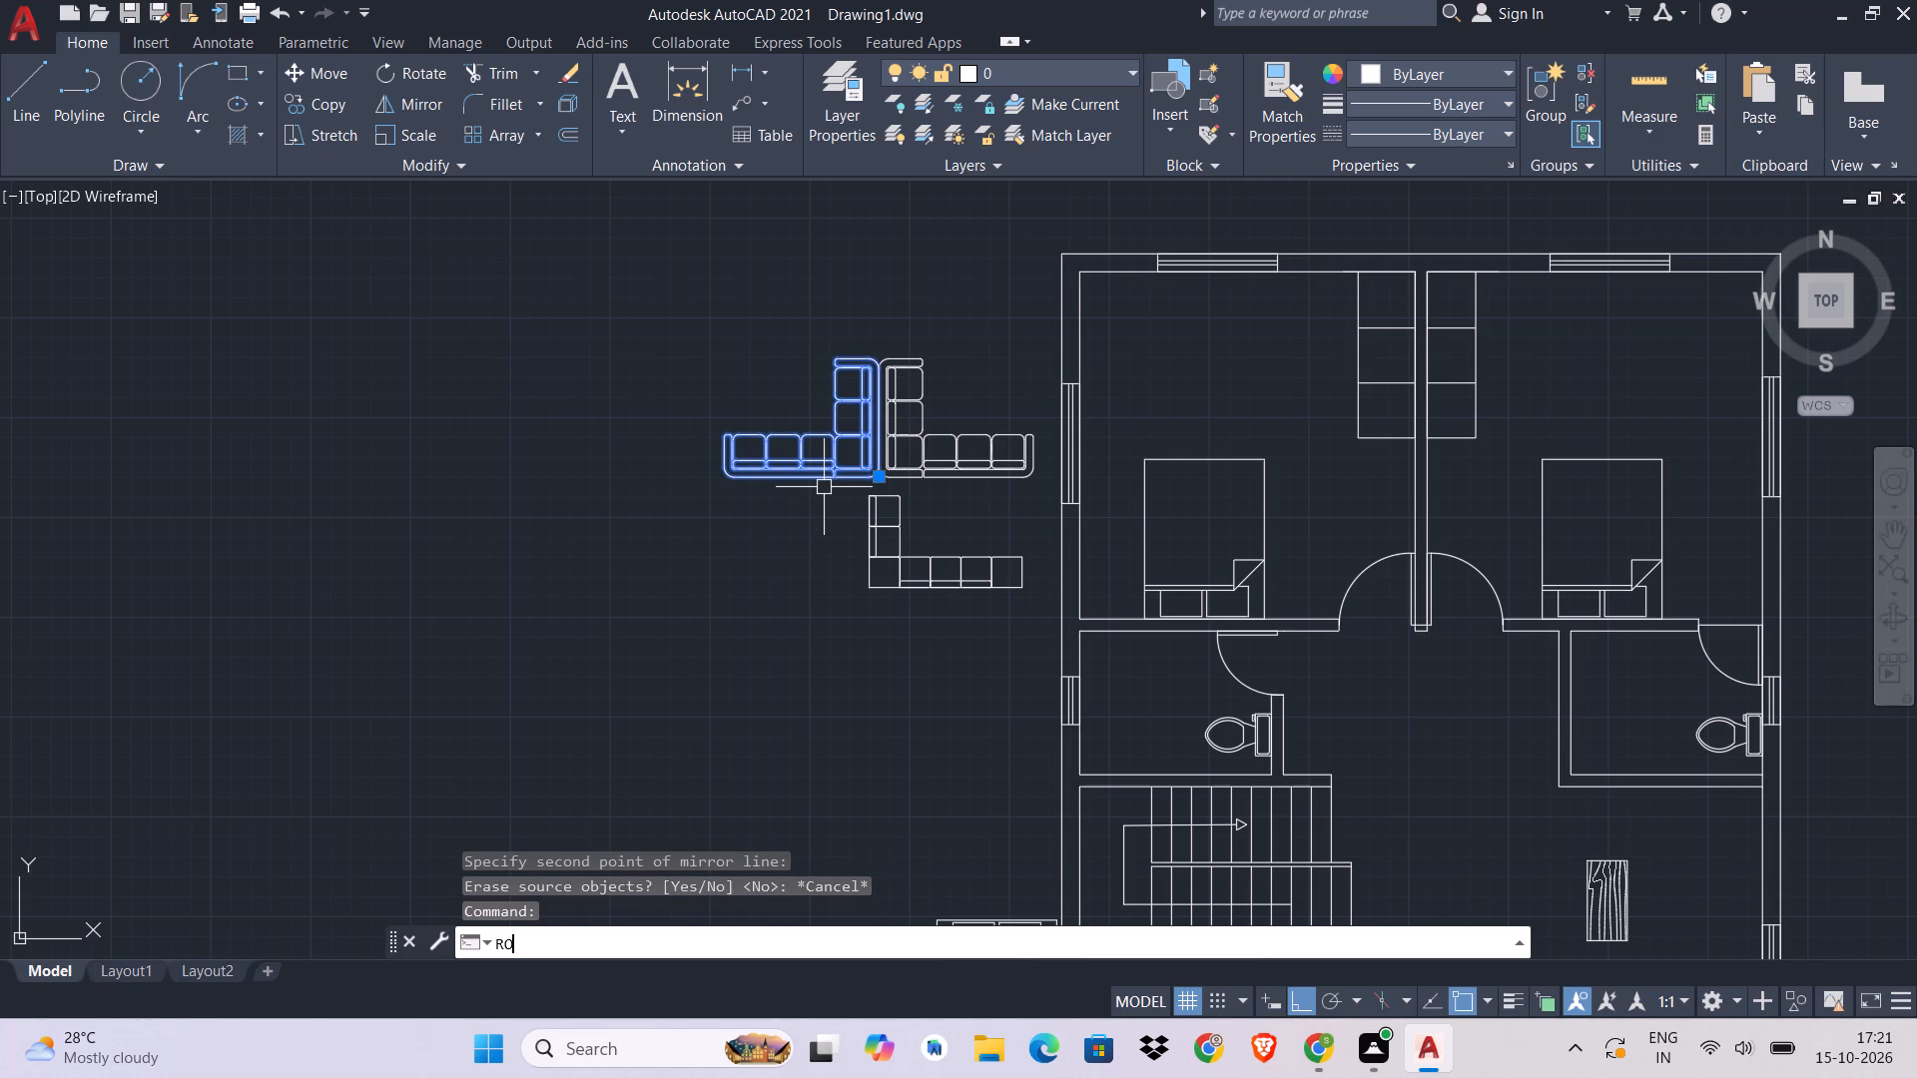
{"action": "left_click", "coordinate": [761, 482]}
{"action": "left_click", "coordinate": [721, 288]}
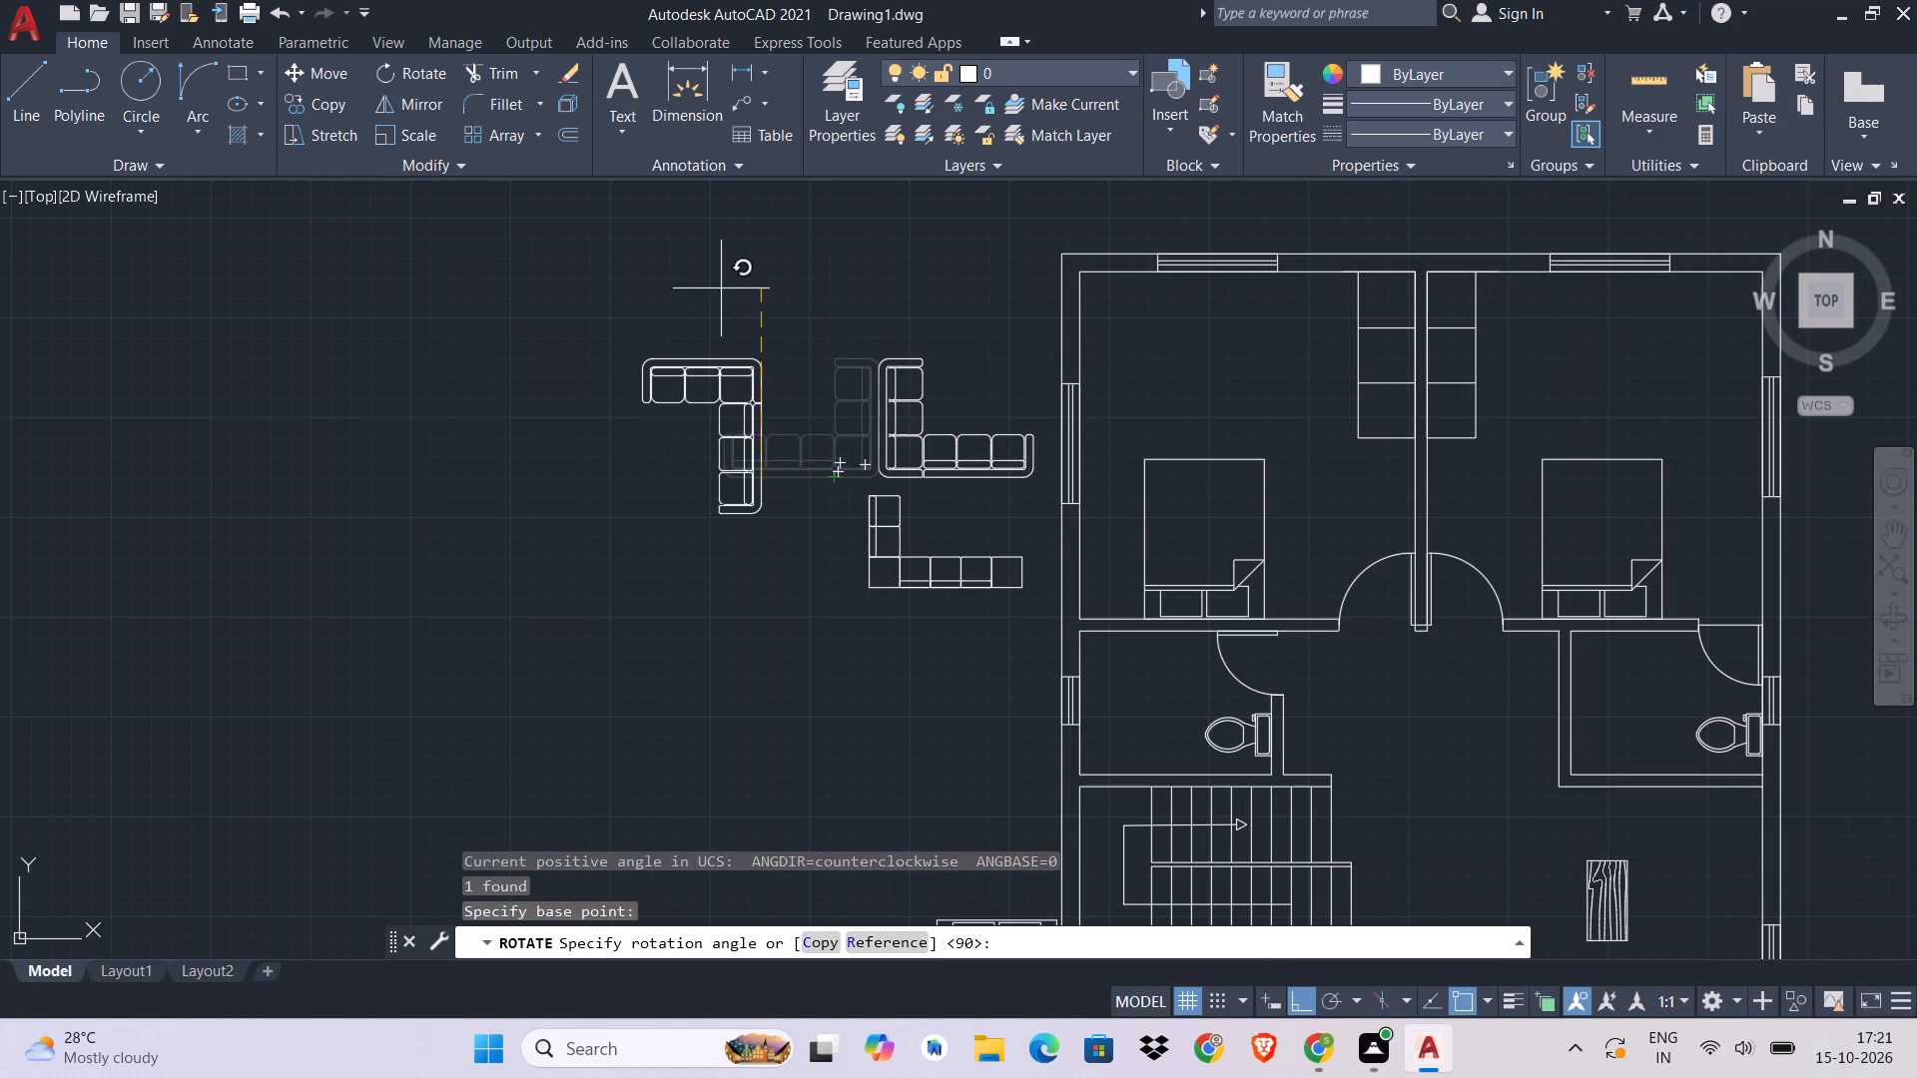
Move the rotated L-shaped sofa into the living room's upper-right corner, below the right toilet and beside the outer wall.
{"action": "left_click", "coordinate": [719, 396]}
{"action": "type", "text": "M"}
{"action": "key", "text": "space"}
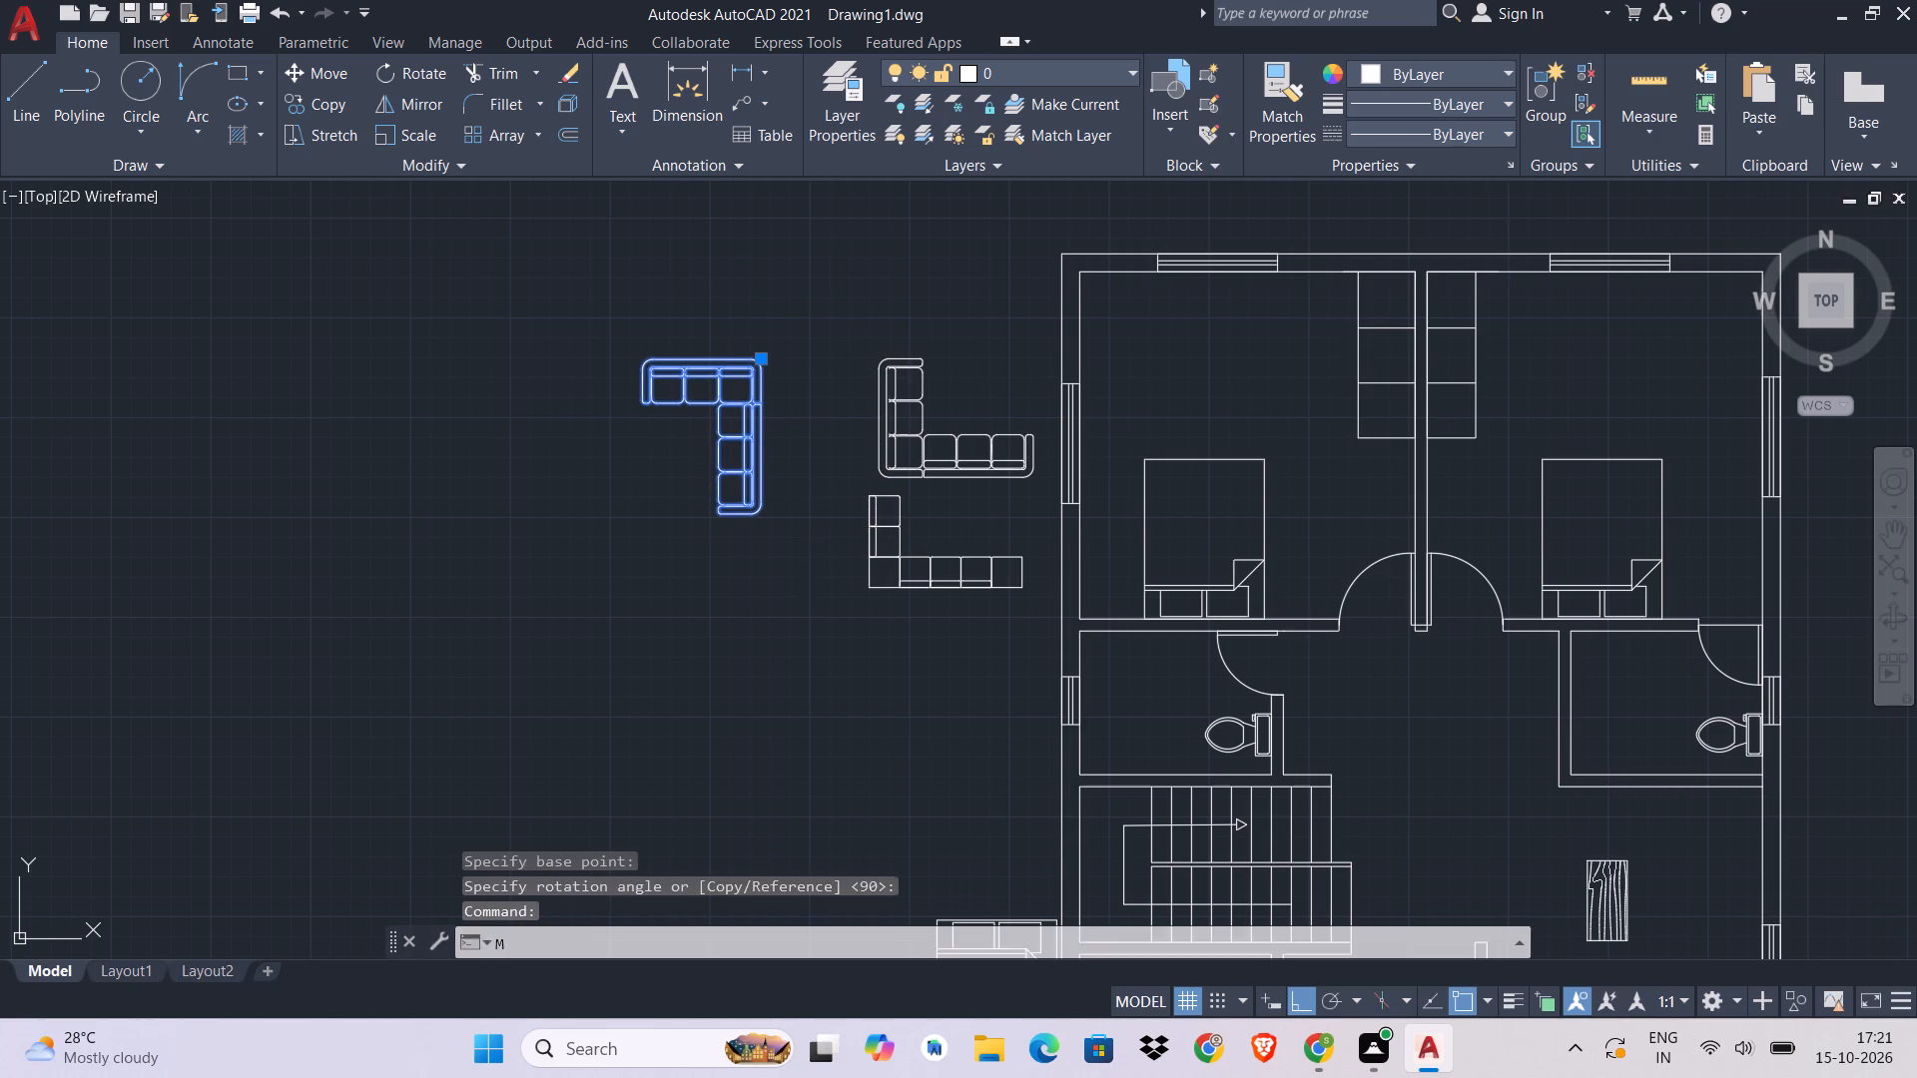
{"action": "key", "text": "ctrl+l"}
{"action": "scroll", "coordinate": [647, 364], "scroll_direction": "up", "scroll_amount": 1}
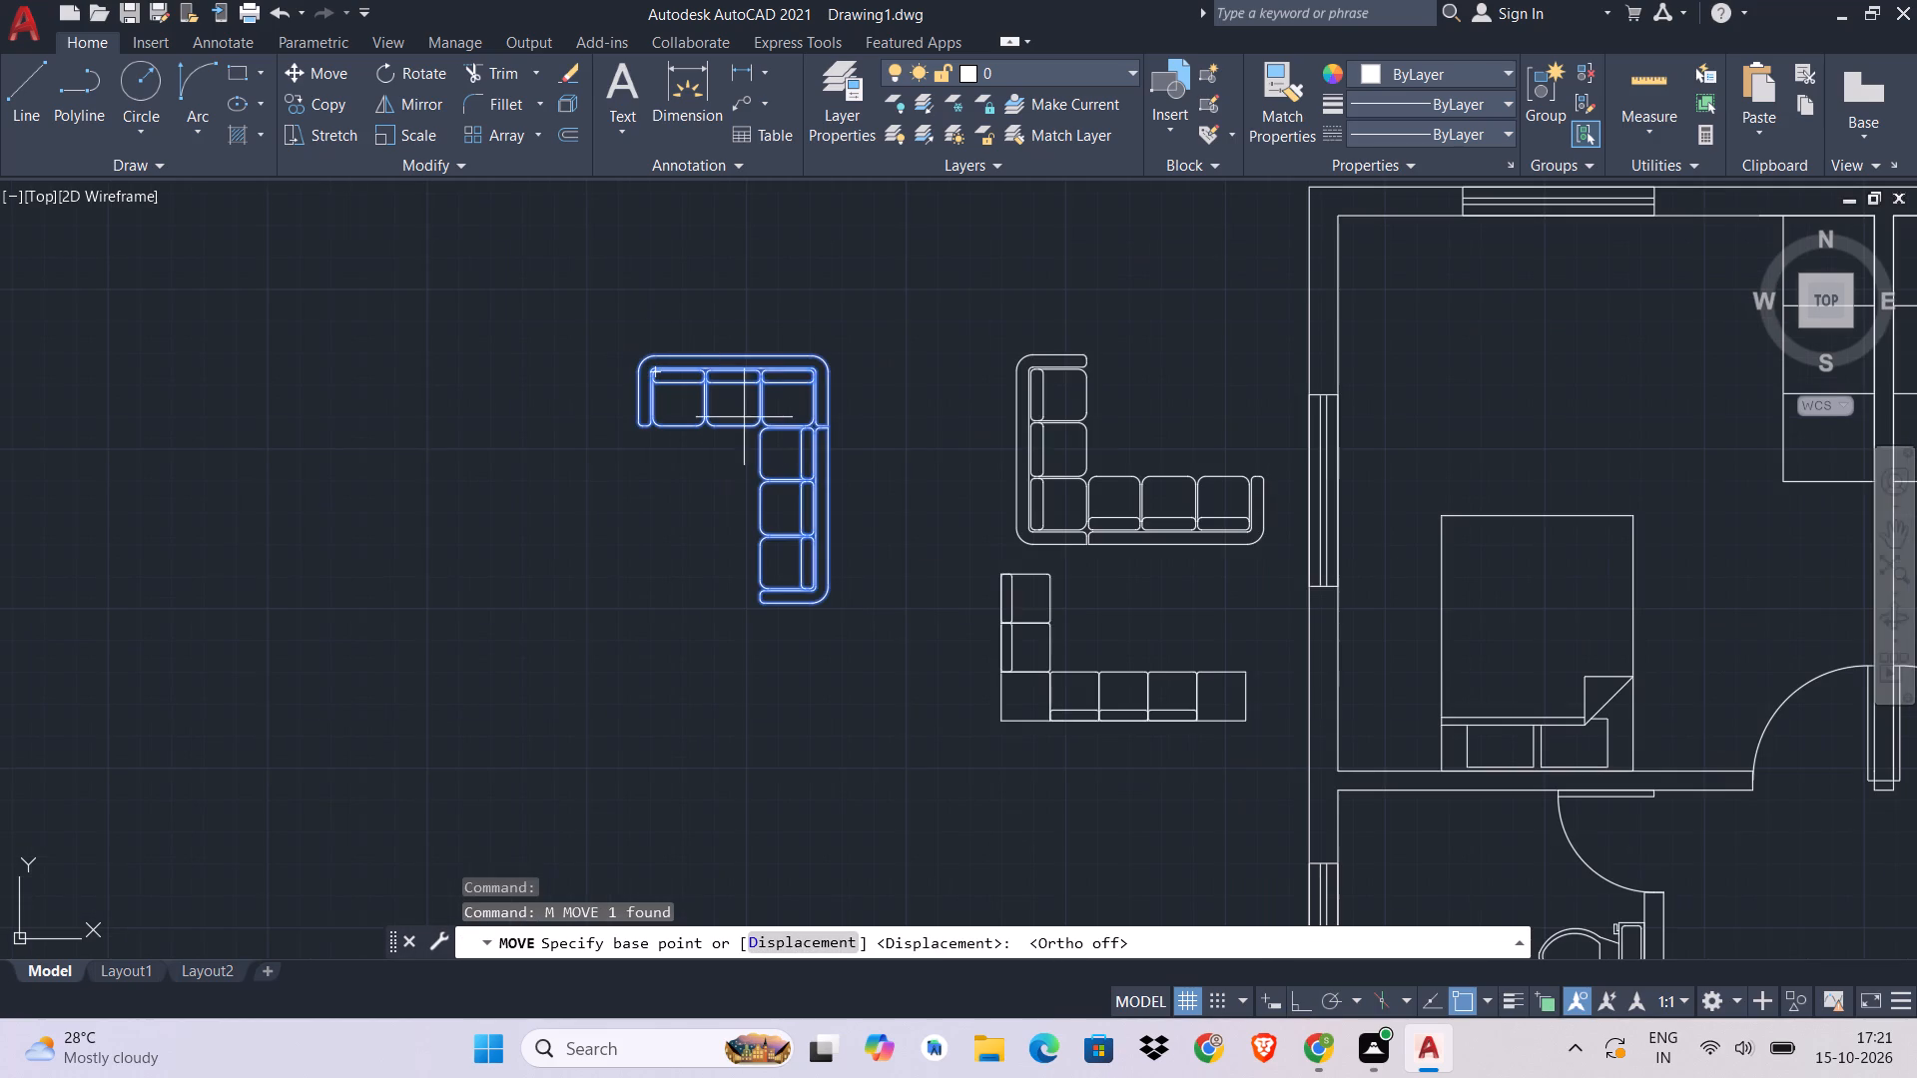
{"action": "left_click", "coordinate": [812, 368]}
{"action": "scroll", "coordinate": [824, 423], "scroll_direction": "down", "scroll_amount": 2}
{"action": "middle_click_drag", "start_coordinate": [860, 468], "coordinate": [585, 243]}
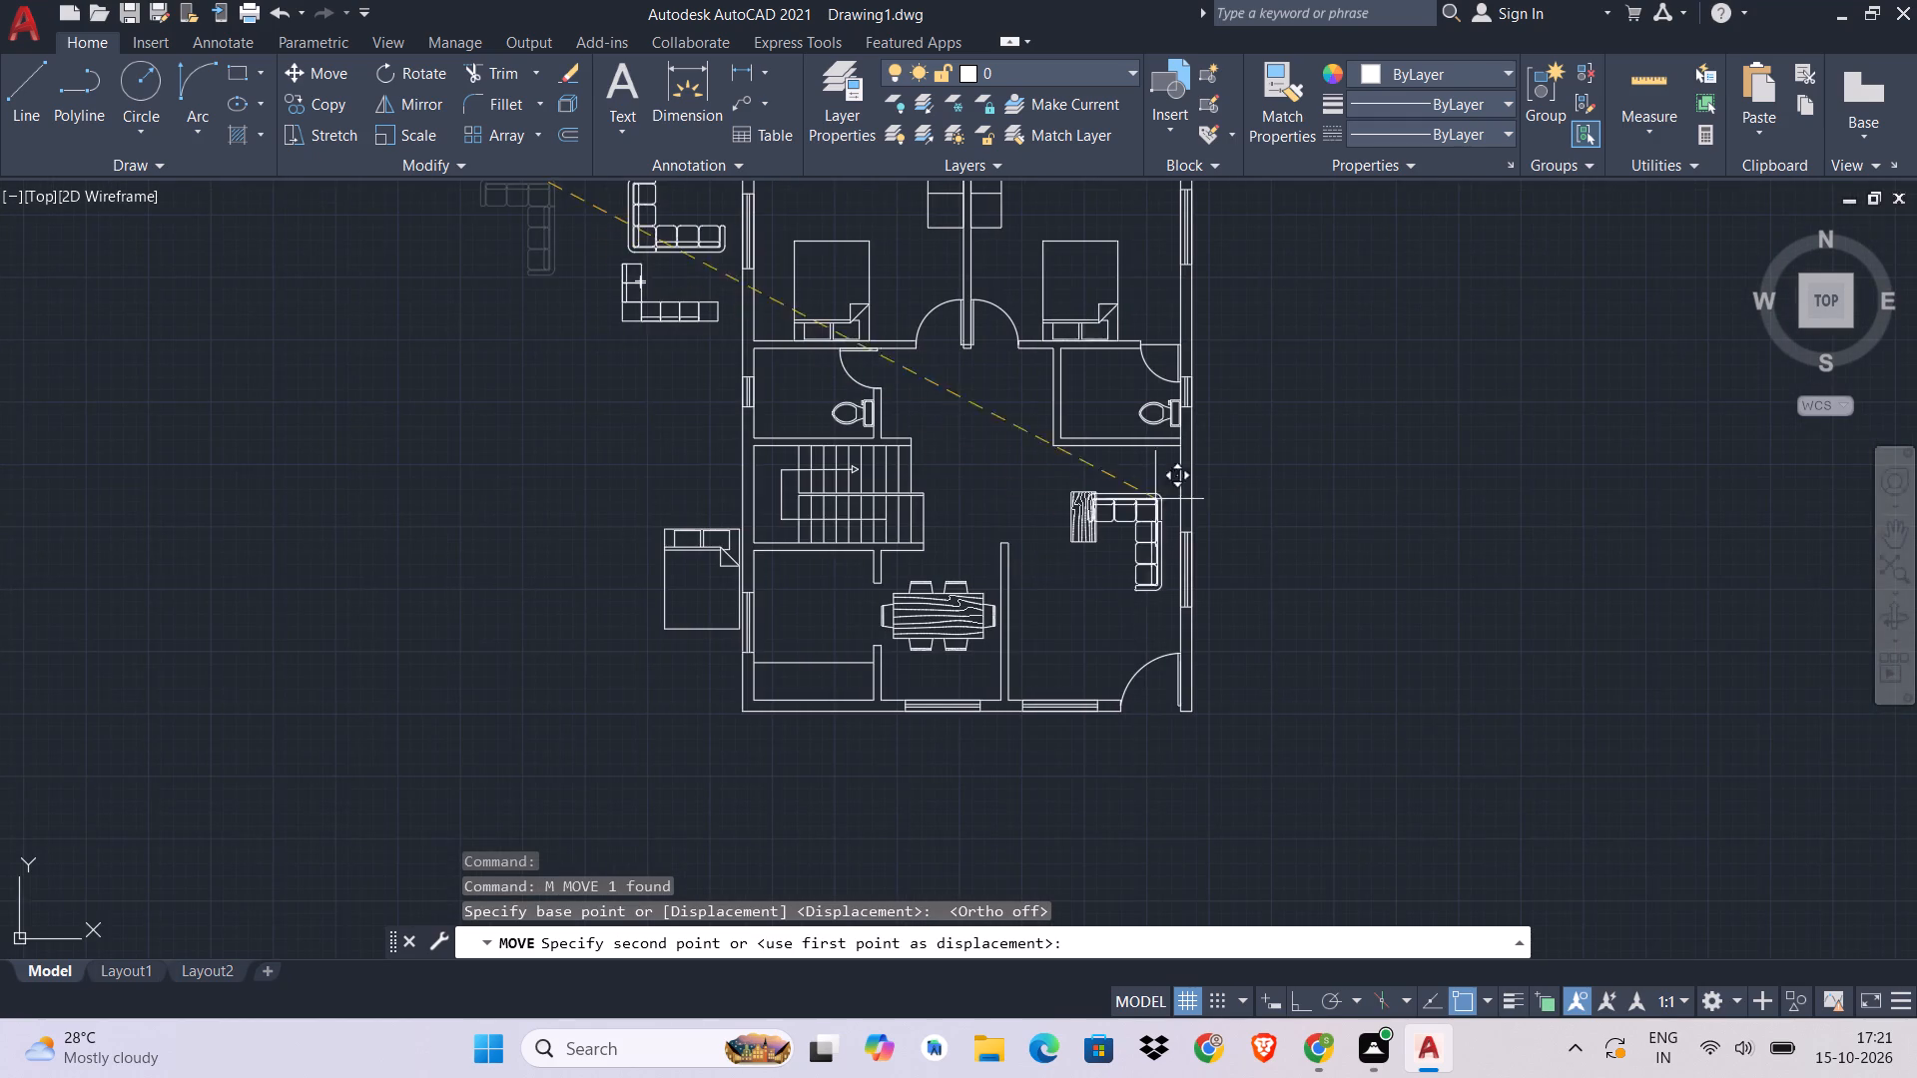
{"action": "scroll", "coordinate": [1187, 482], "scroll_direction": "up", "scroll_amount": 3}
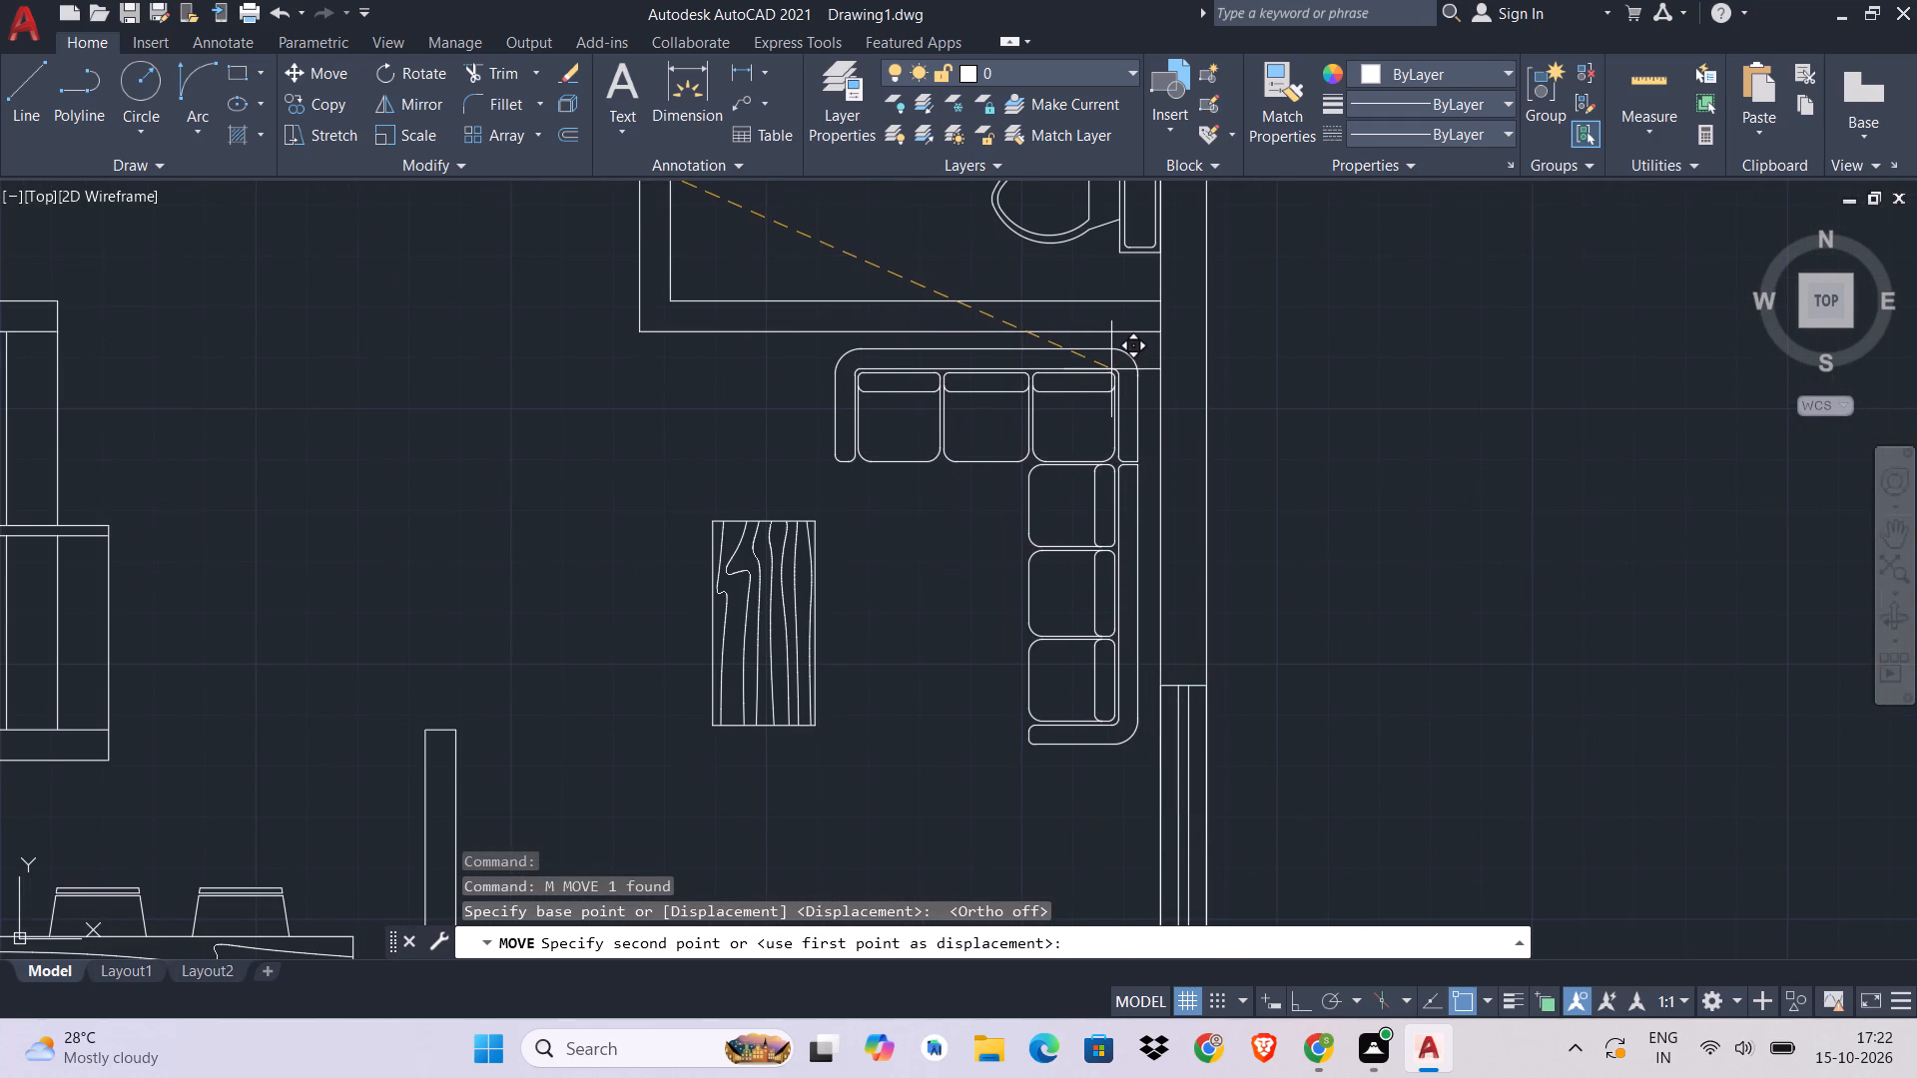
{"action": "left_click", "coordinate": [1113, 369]}
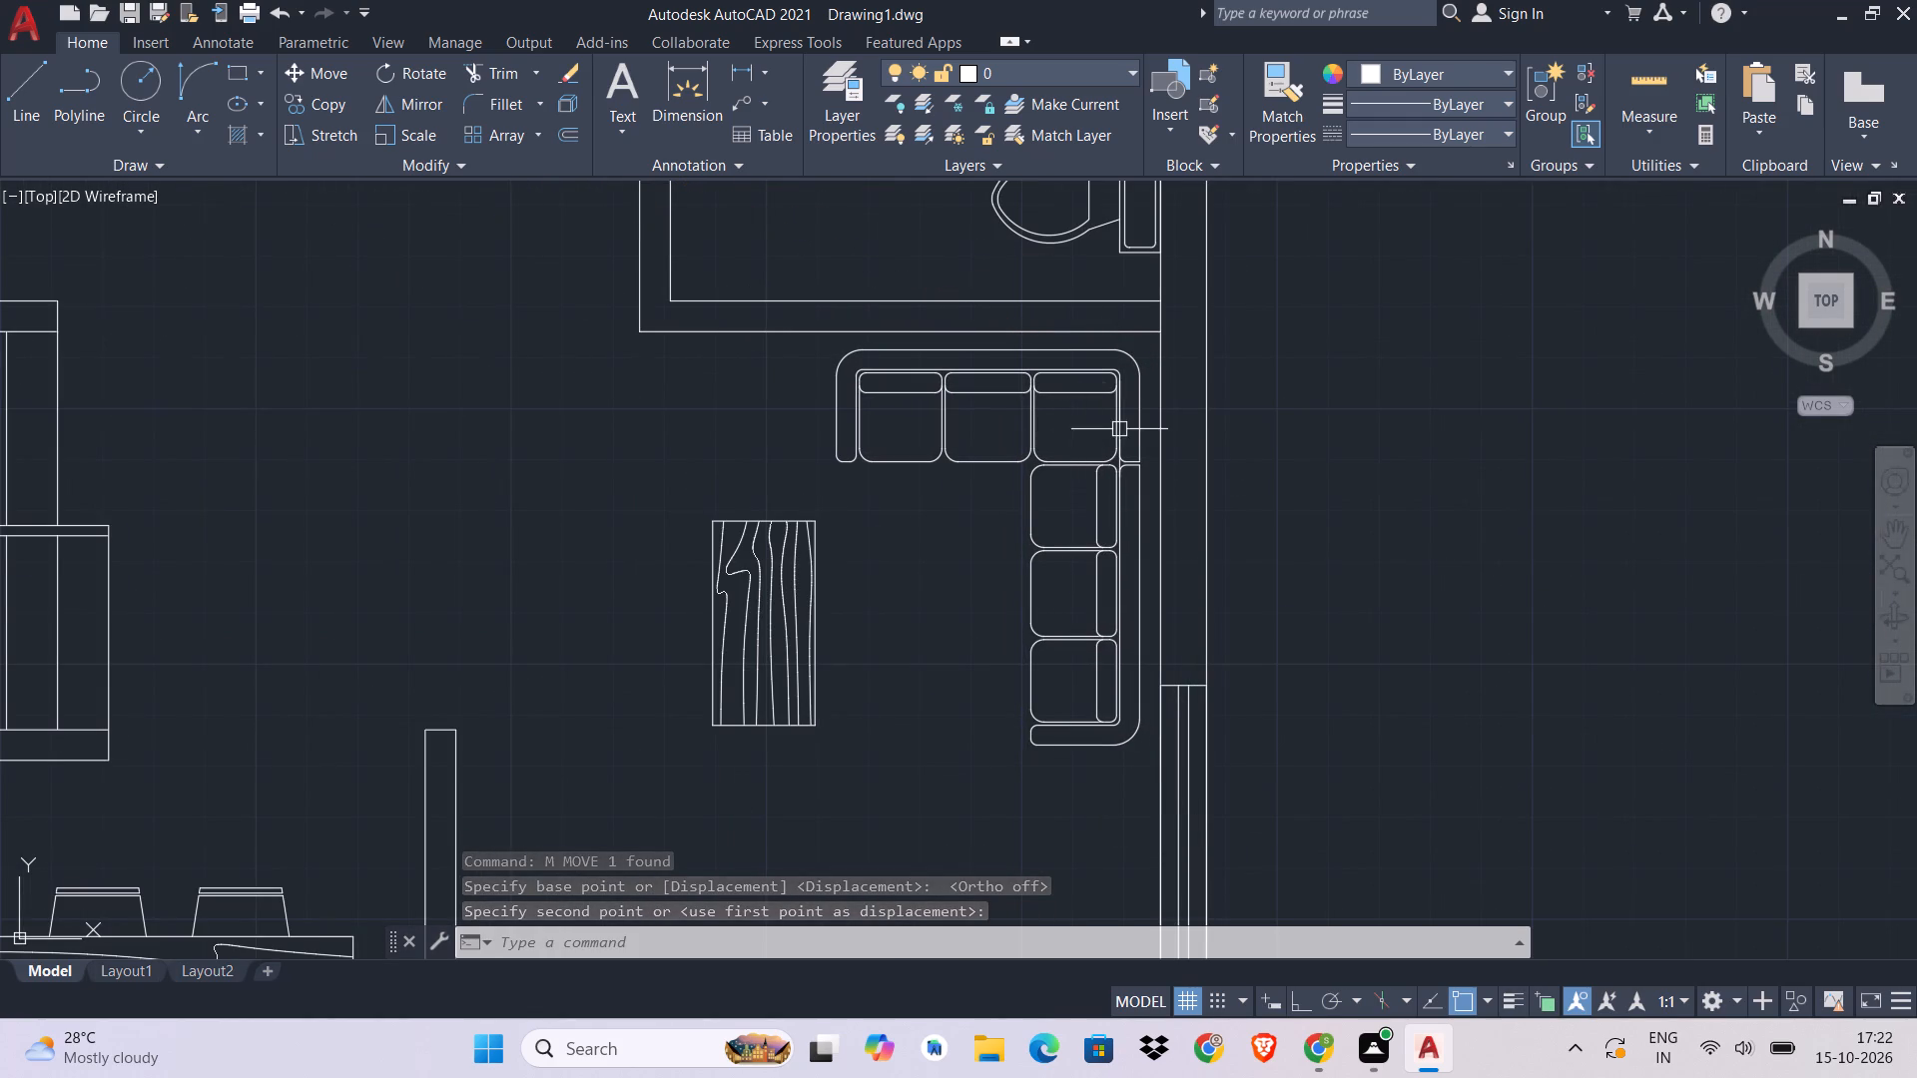
{"action": "key", "text": "Escape"}
Move the small wood-grain table closer to the L-shaped sofa, in front of its seats.
{"action": "left_click", "coordinate": [779, 605]}
{"action": "left_click", "coordinate": [769, 629]}
{"action": "type", "text": "M"}
{"action": "key", "text": "space"}
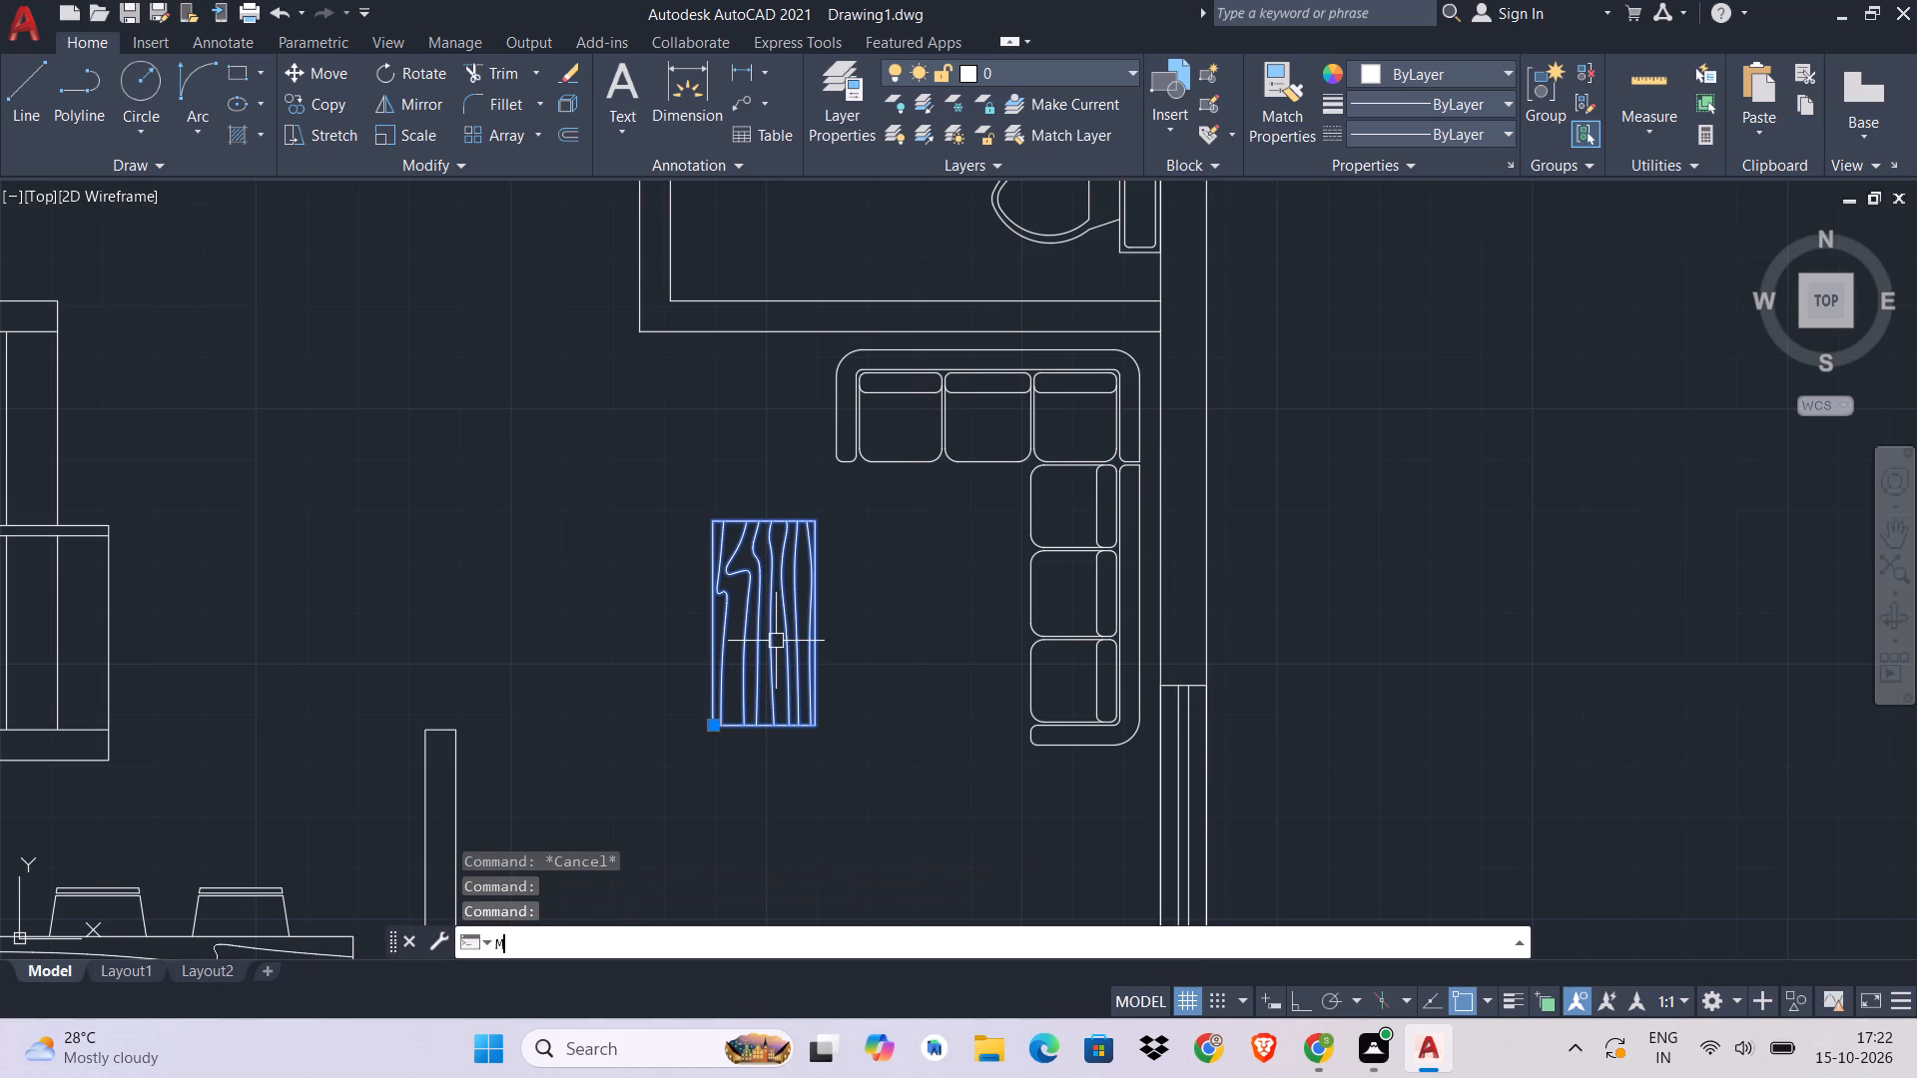
{"action": "left_click", "coordinate": [787, 638]}
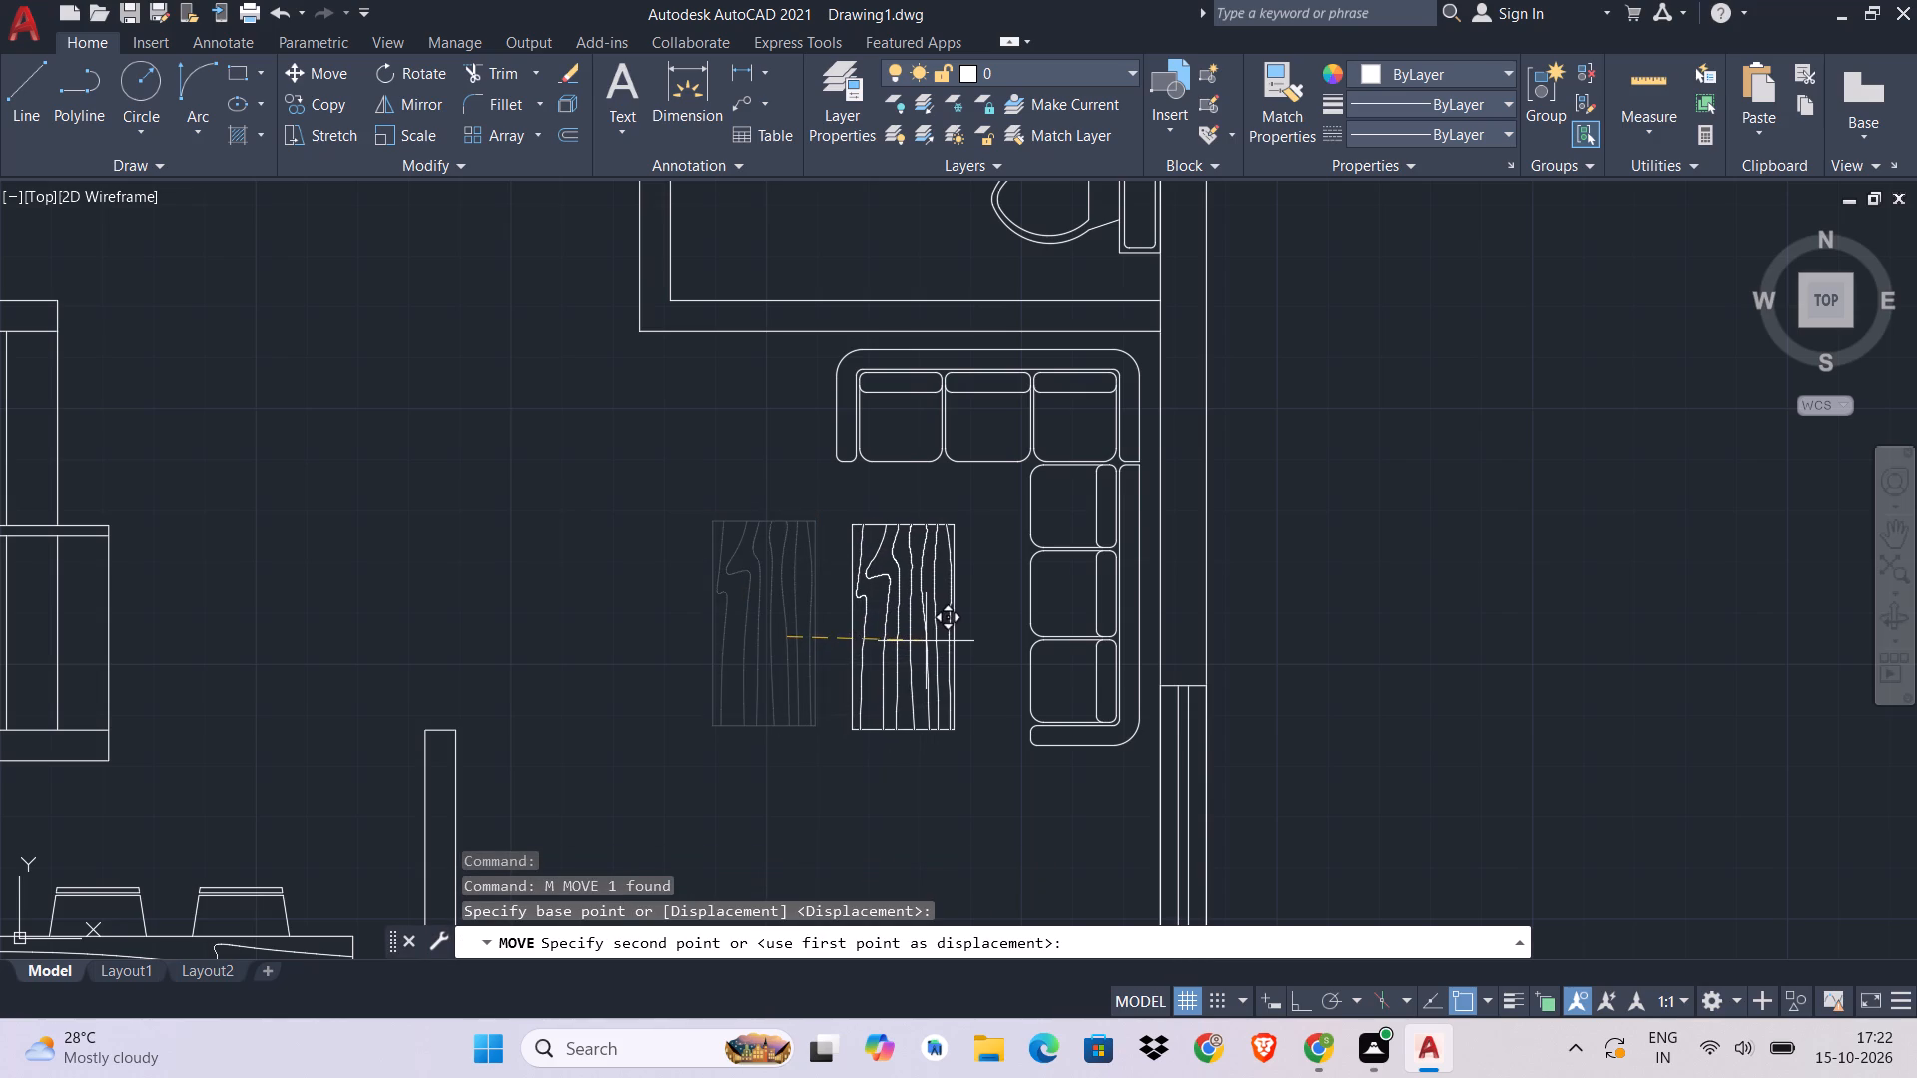
{"action": "left_click", "coordinate": [930, 641]}
{"action": "scroll", "coordinate": [930, 643], "scroll_direction": "down", "scroll_amount": 3}
{"action": "middle_click_drag", "start_coordinate": [930, 643], "coordinate": [959, 556]}
{"action": "key", "text": "Escape"}
{"action": "key", "text": "Escape"}
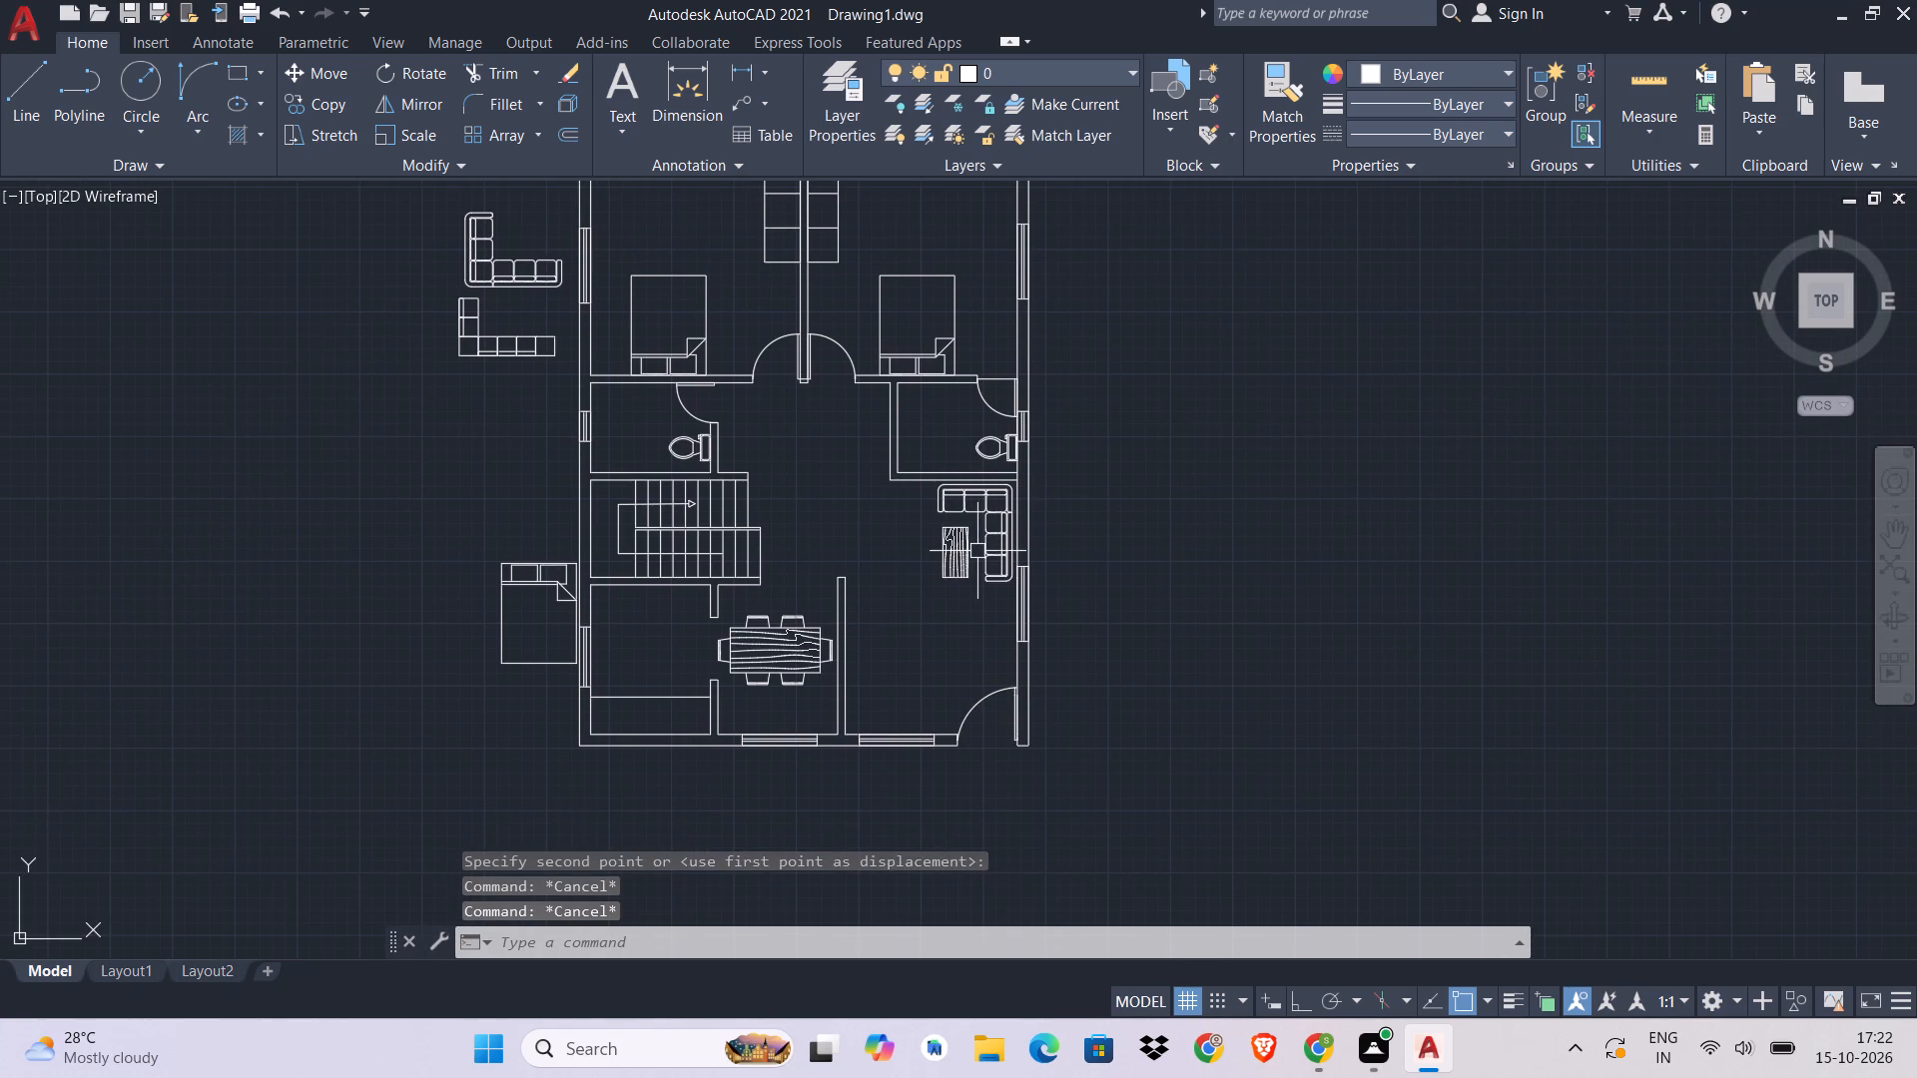
Rotate the six-chair dining set 90° counterclockwise about a point near its tabletop's upper-right corner so it stands vertically.
{"action": "scroll", "coordinate": [759, 646], "scroll_direction": "up", "scroll_amount": 2}
{"action": "left_click", "coordinate": [759, 646]}
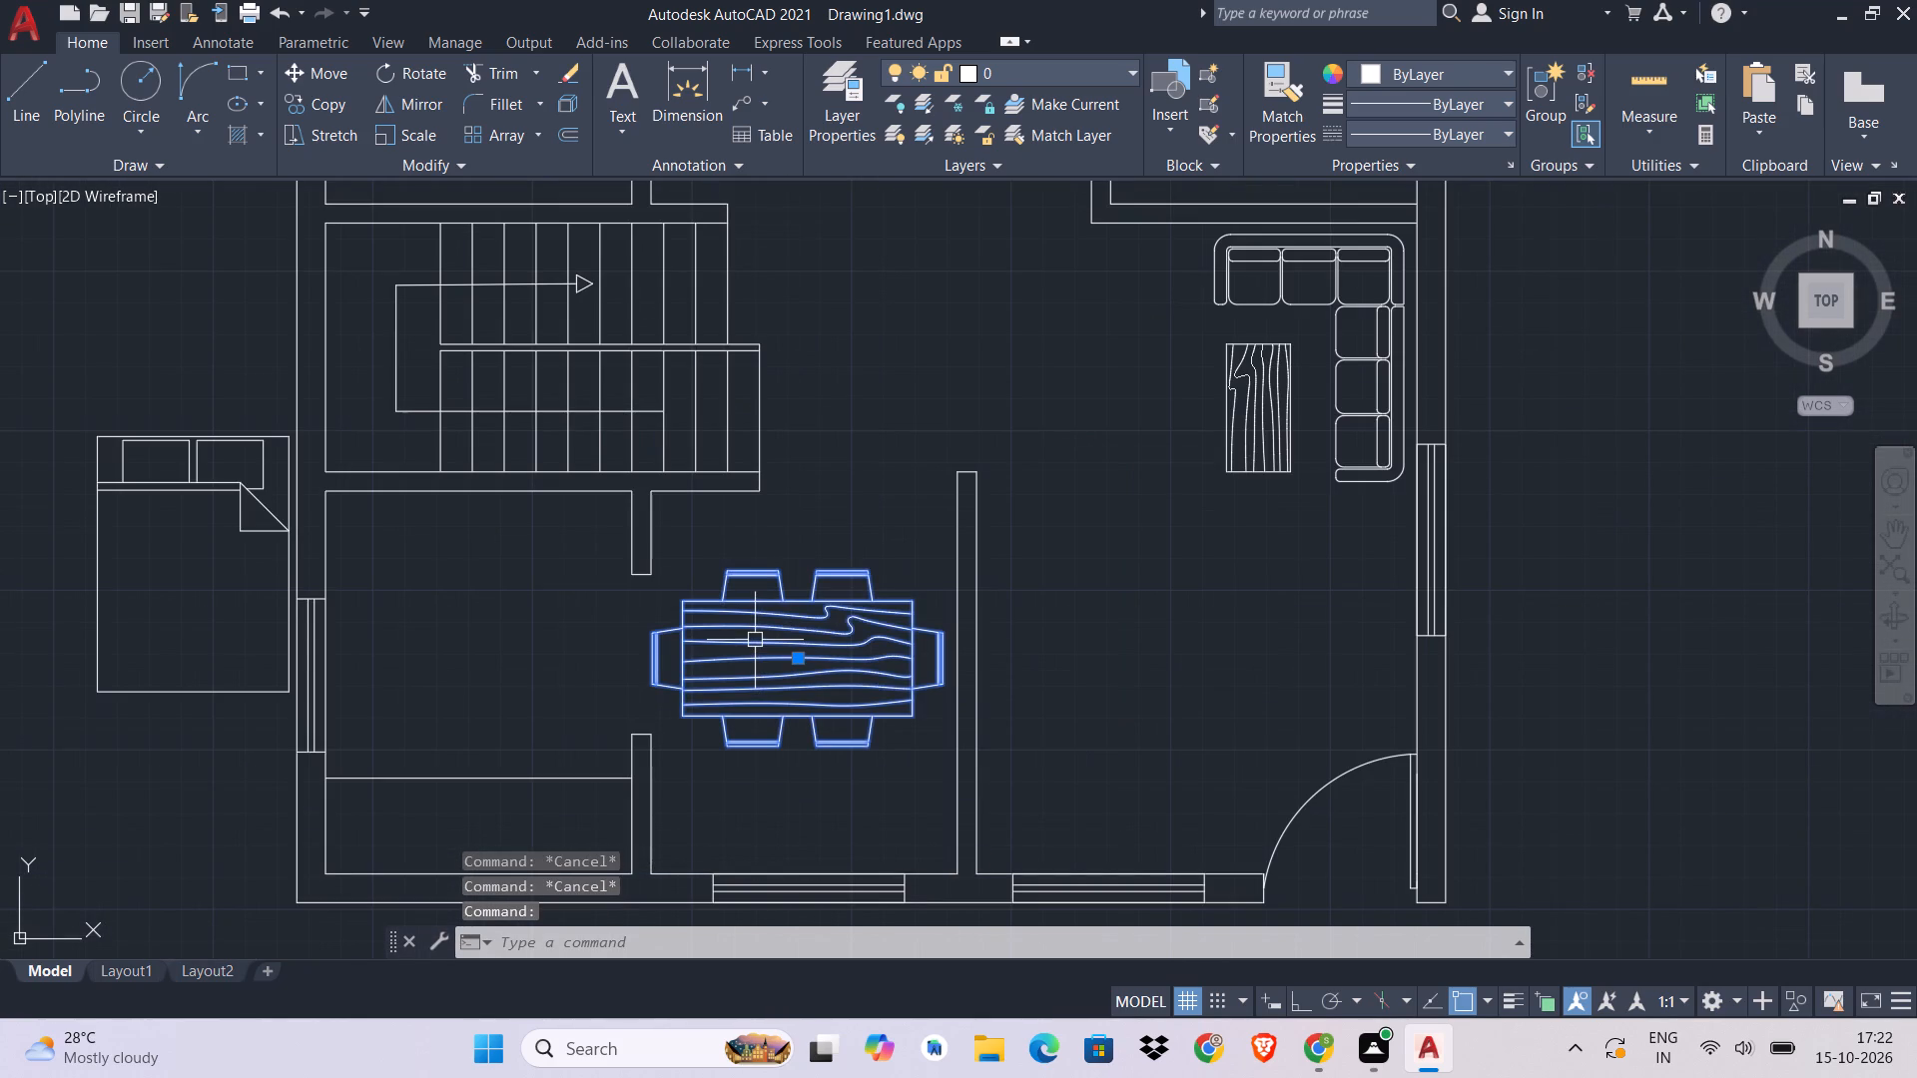
{"action": "key", "text": "r"}
{"action": "key", "text": "o"}
{"action": "key", "text": "space"}
{"action": "left_click", "coordinate": [763, 619]}
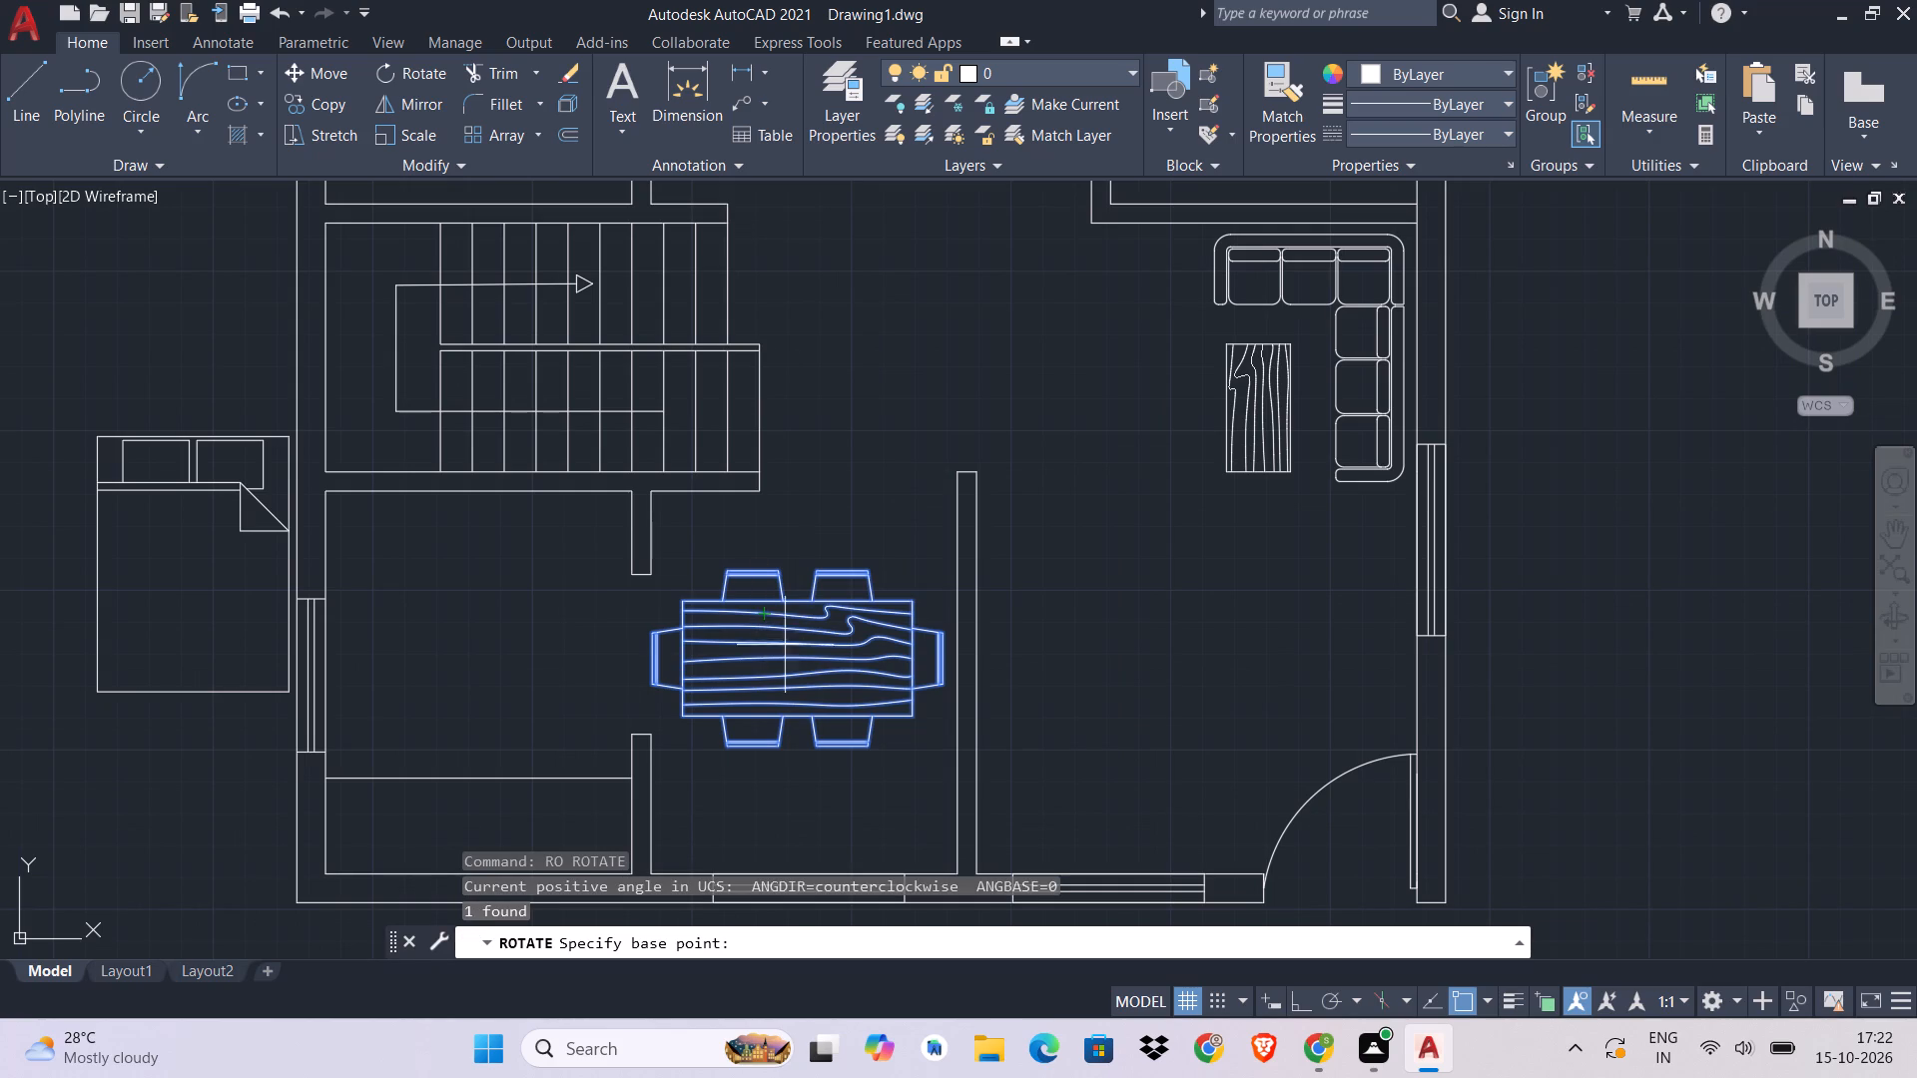
{"action": "left_click", "coordinate": [900, 598]}
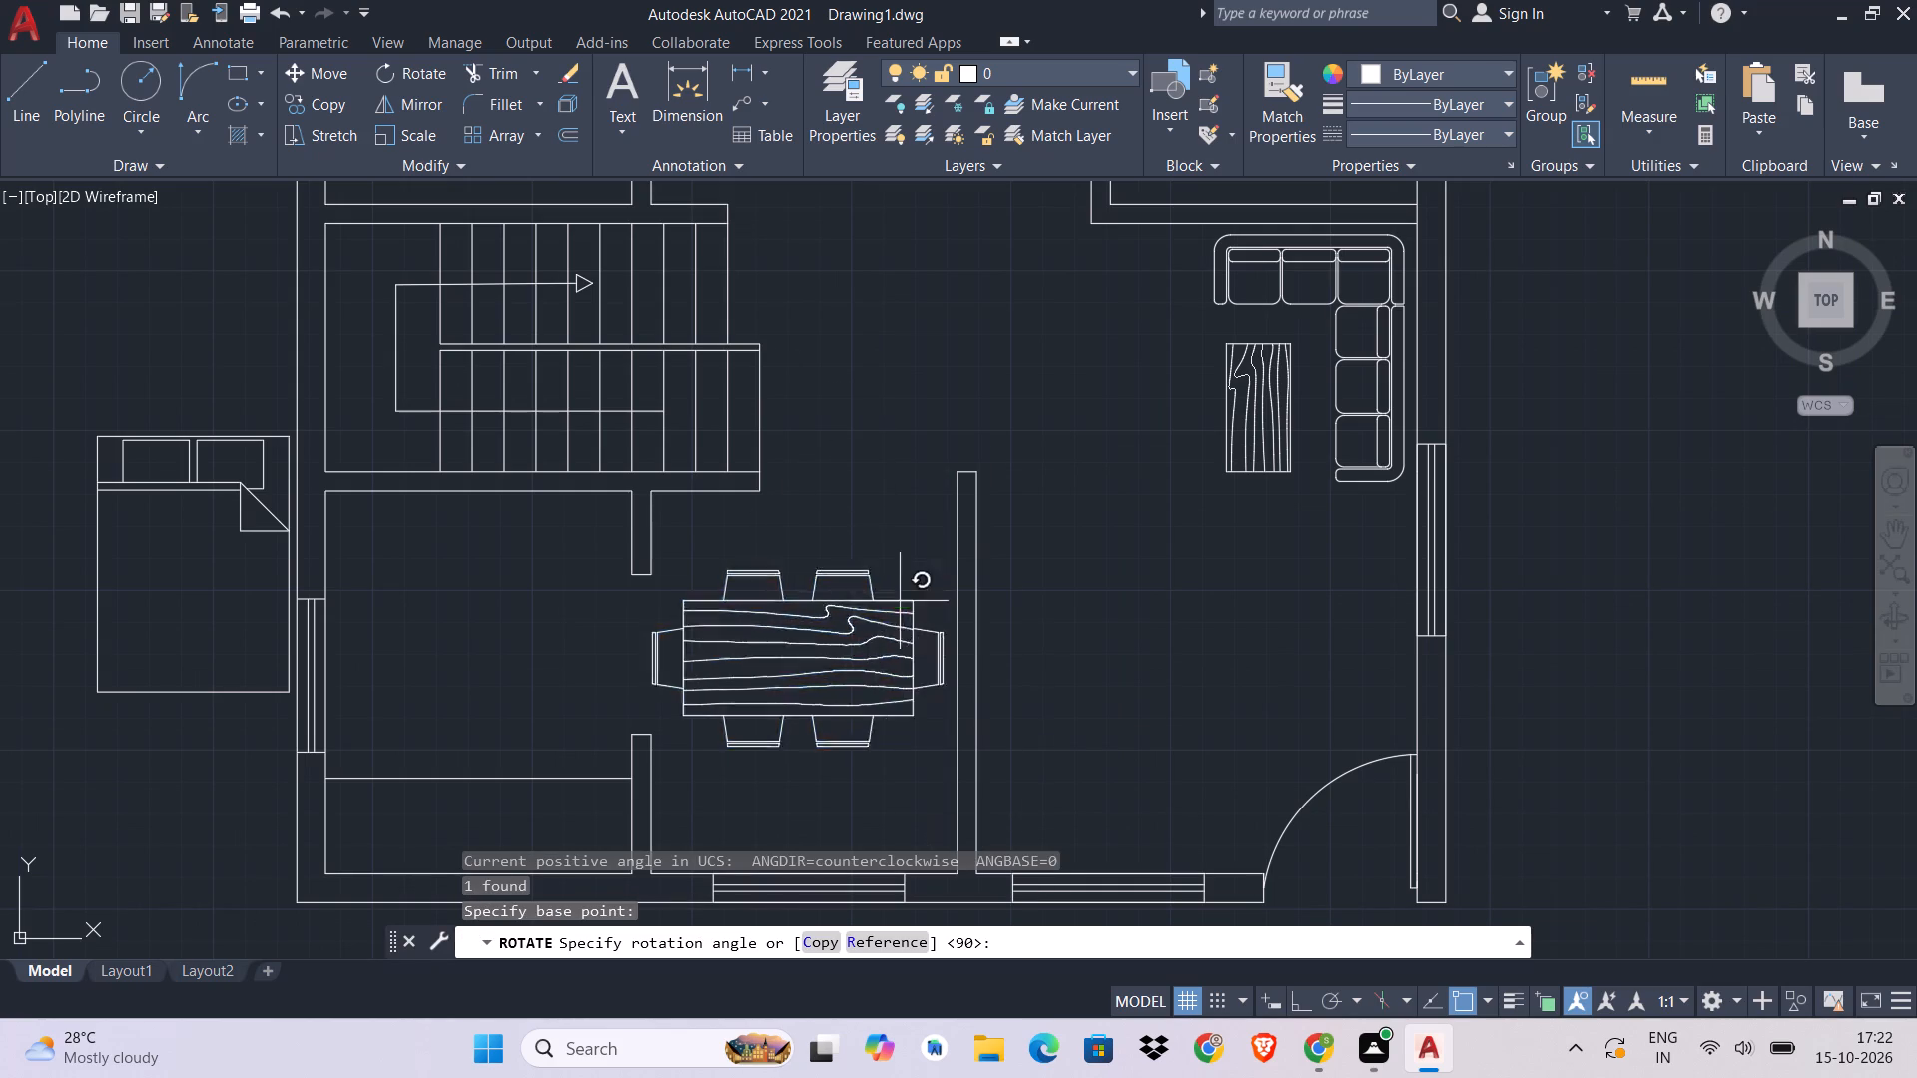
{"action": "key", "text": "ctrl+l"}
{"action": "left_click", "coordinate": [907, 498]}
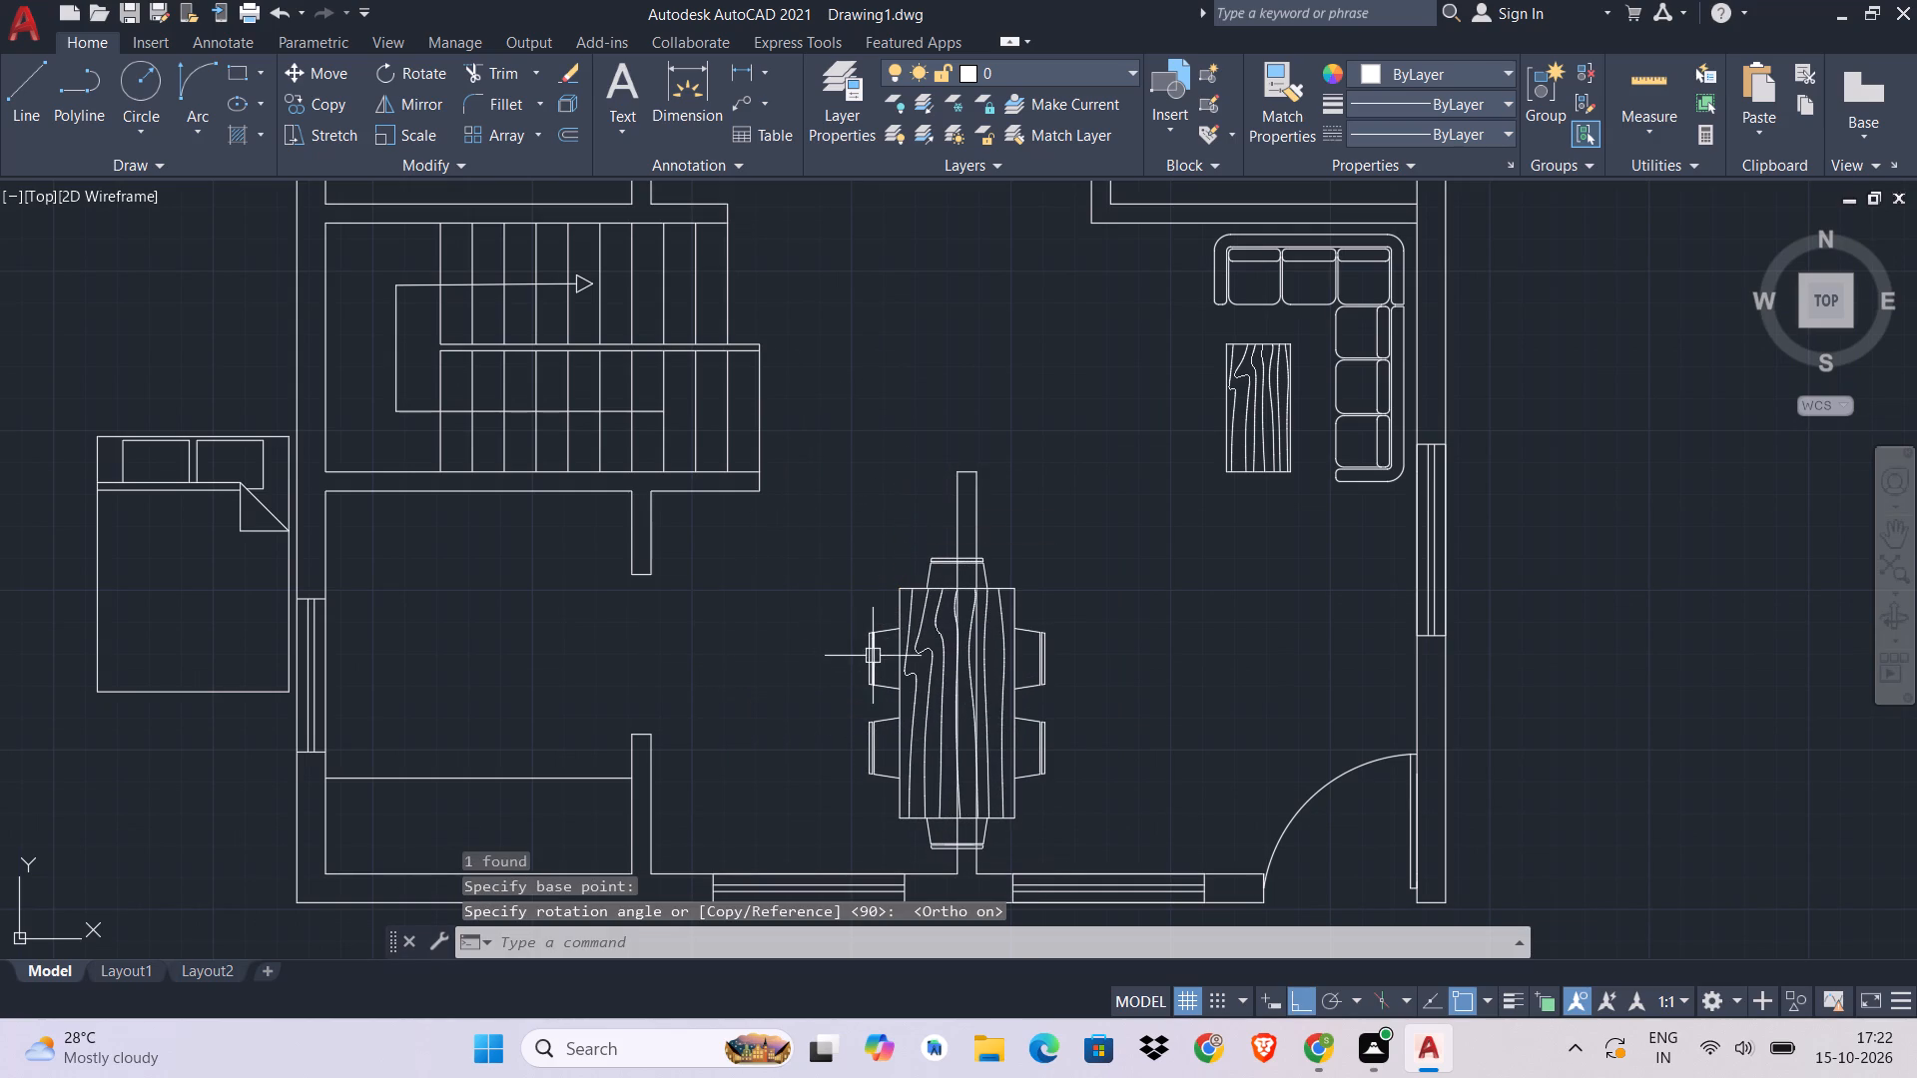
Scale the dining set down to about four-fifths of its size about its lower-left chair.
{"action": "left_click", "coordinate": [889, 662]}
{"action": "left_click", "coordinate": [835, 678]}
{"action": "key", "text": "c"}
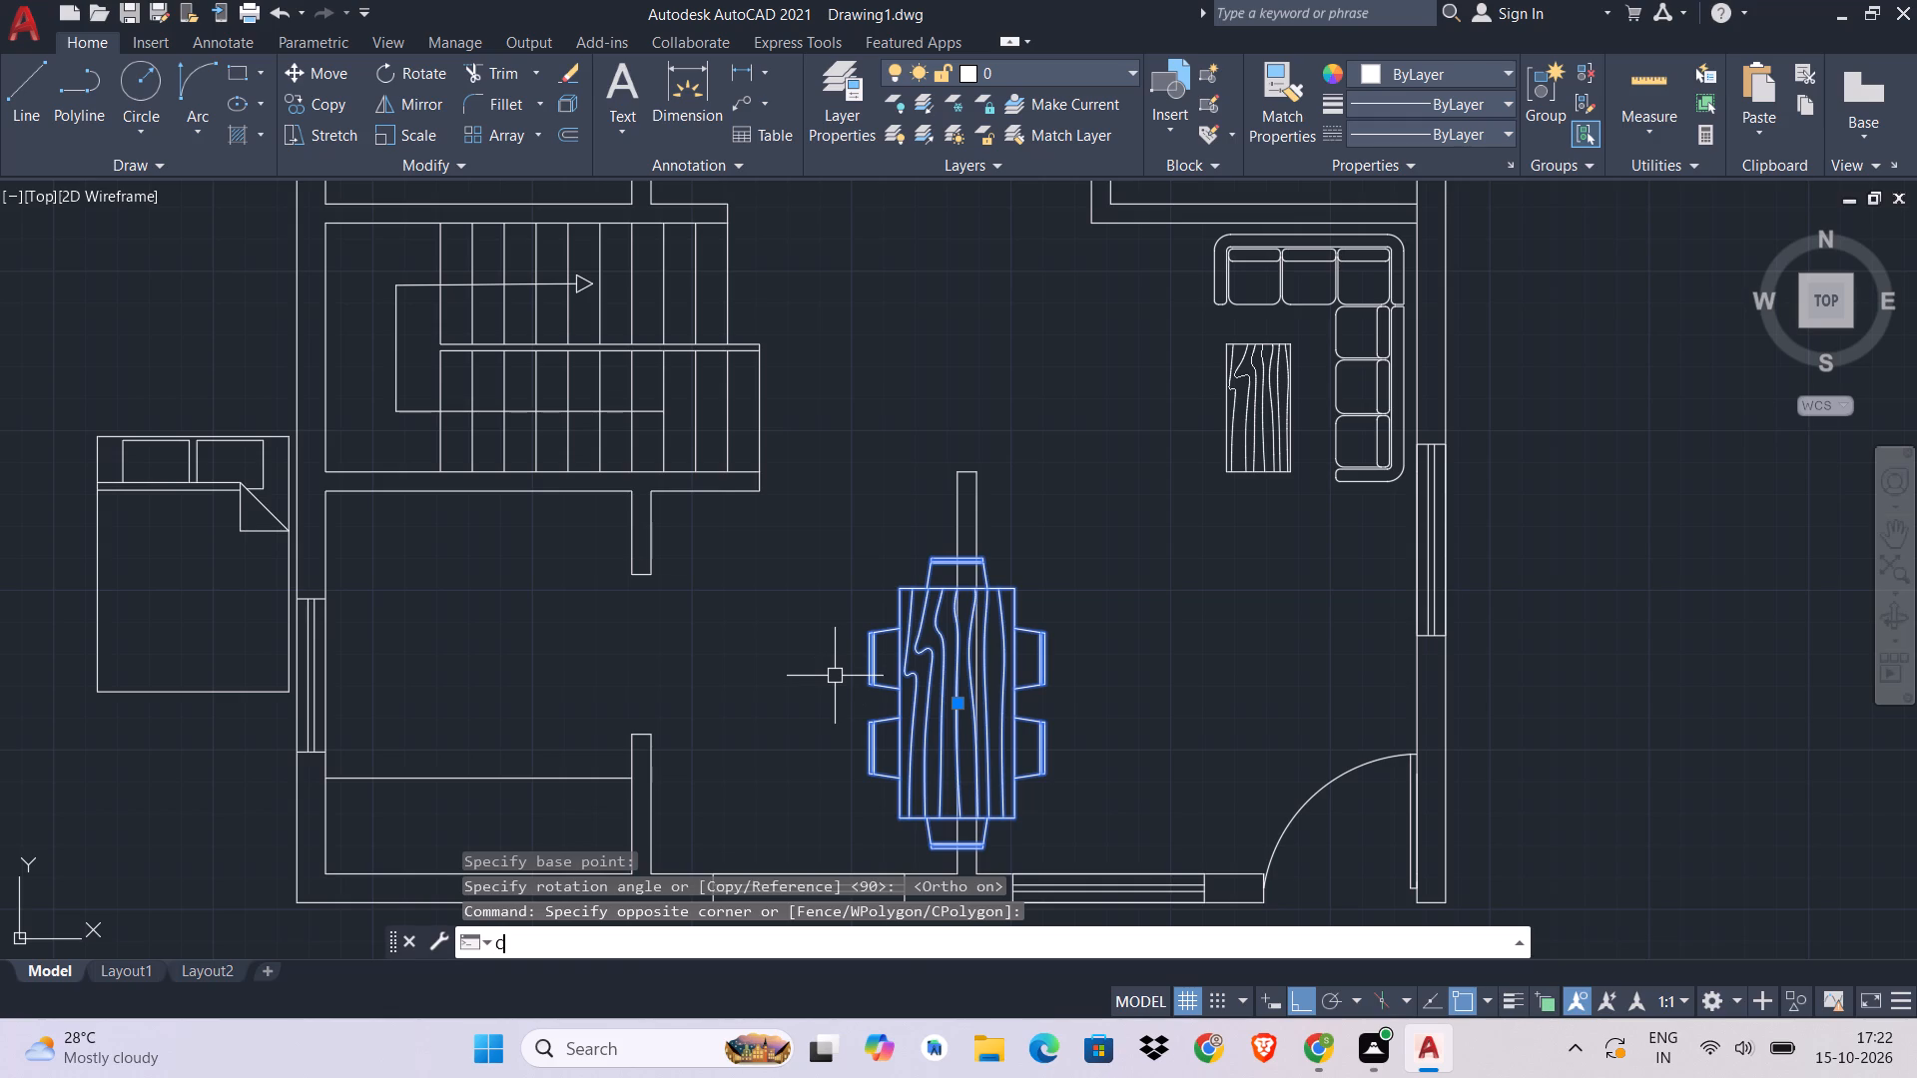
{"action": "key", "text": "Escape"}
{"action": "type", "text": "SC"}
{"action": "key", "text": "space"}
{"action": "left_click", "coordinate": [860, 744]}
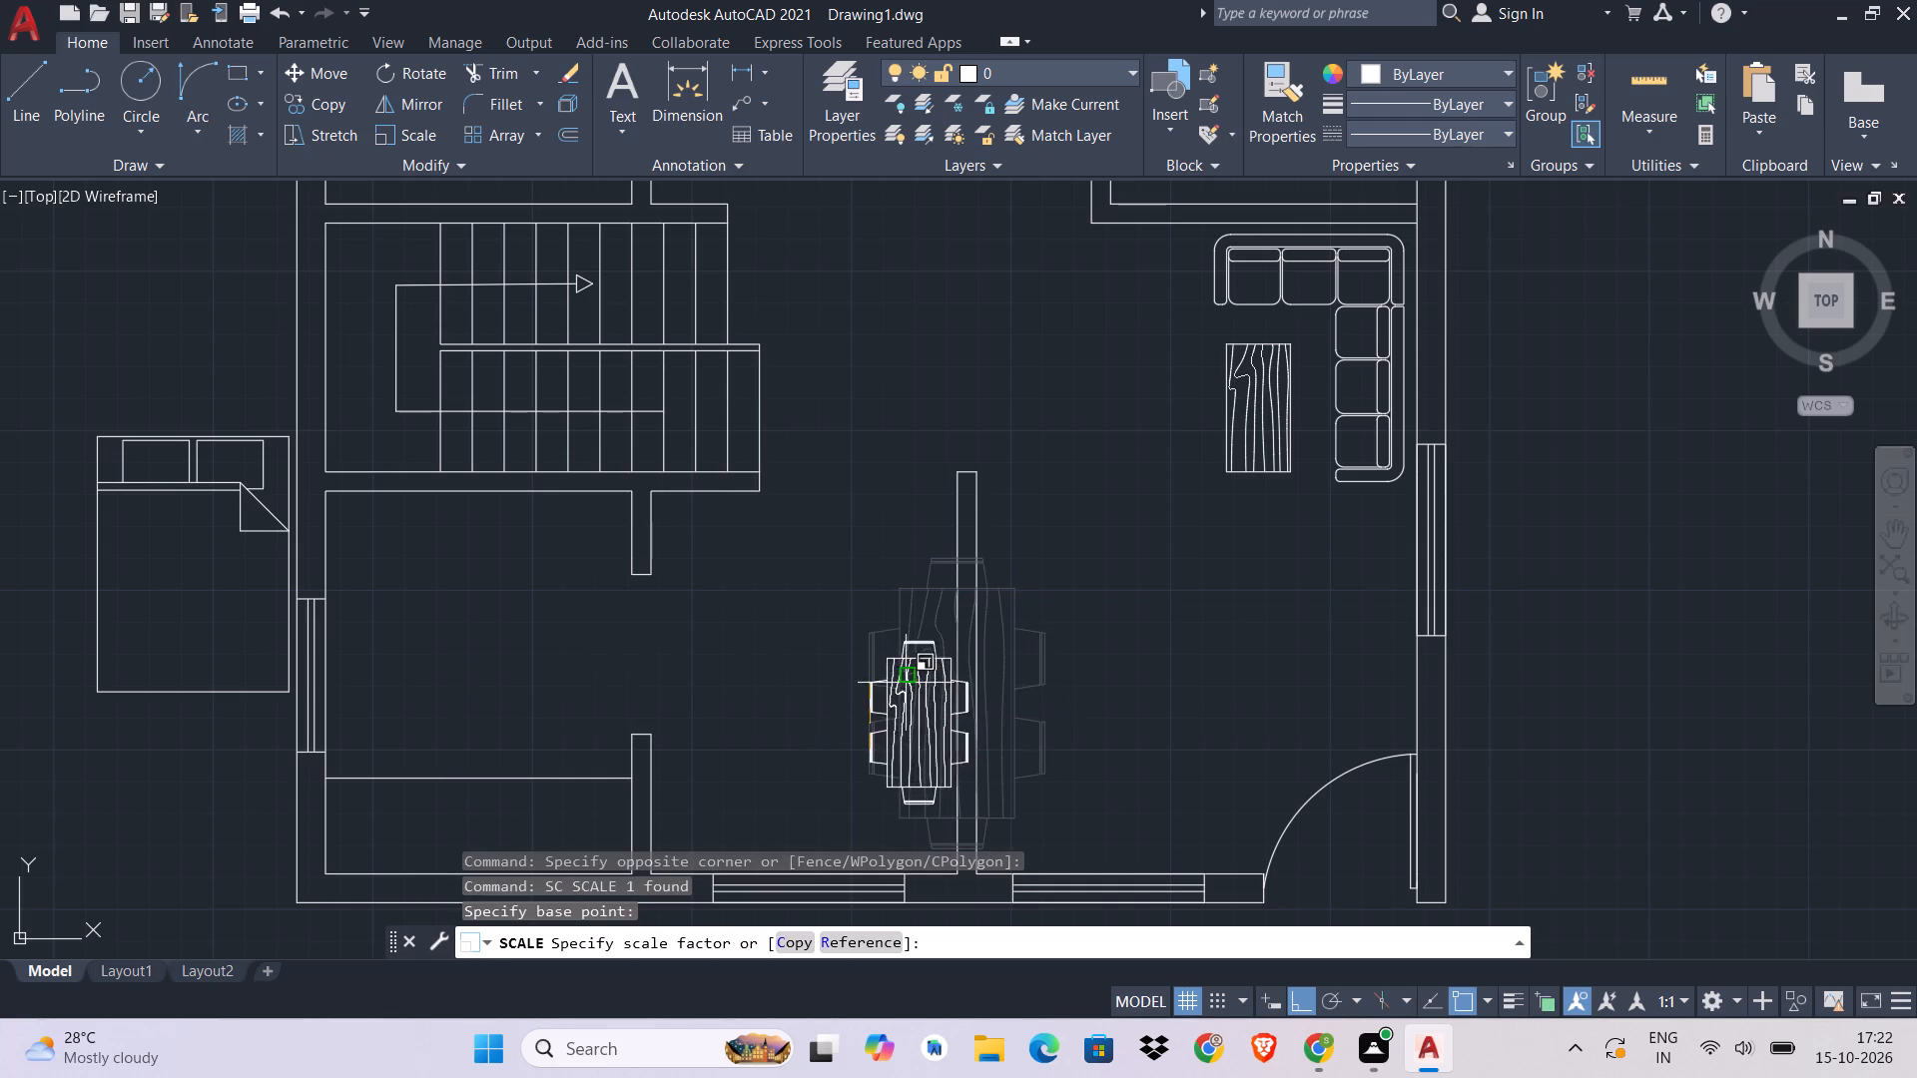
{"action": "left_click", "coordinate": [933, 641]}
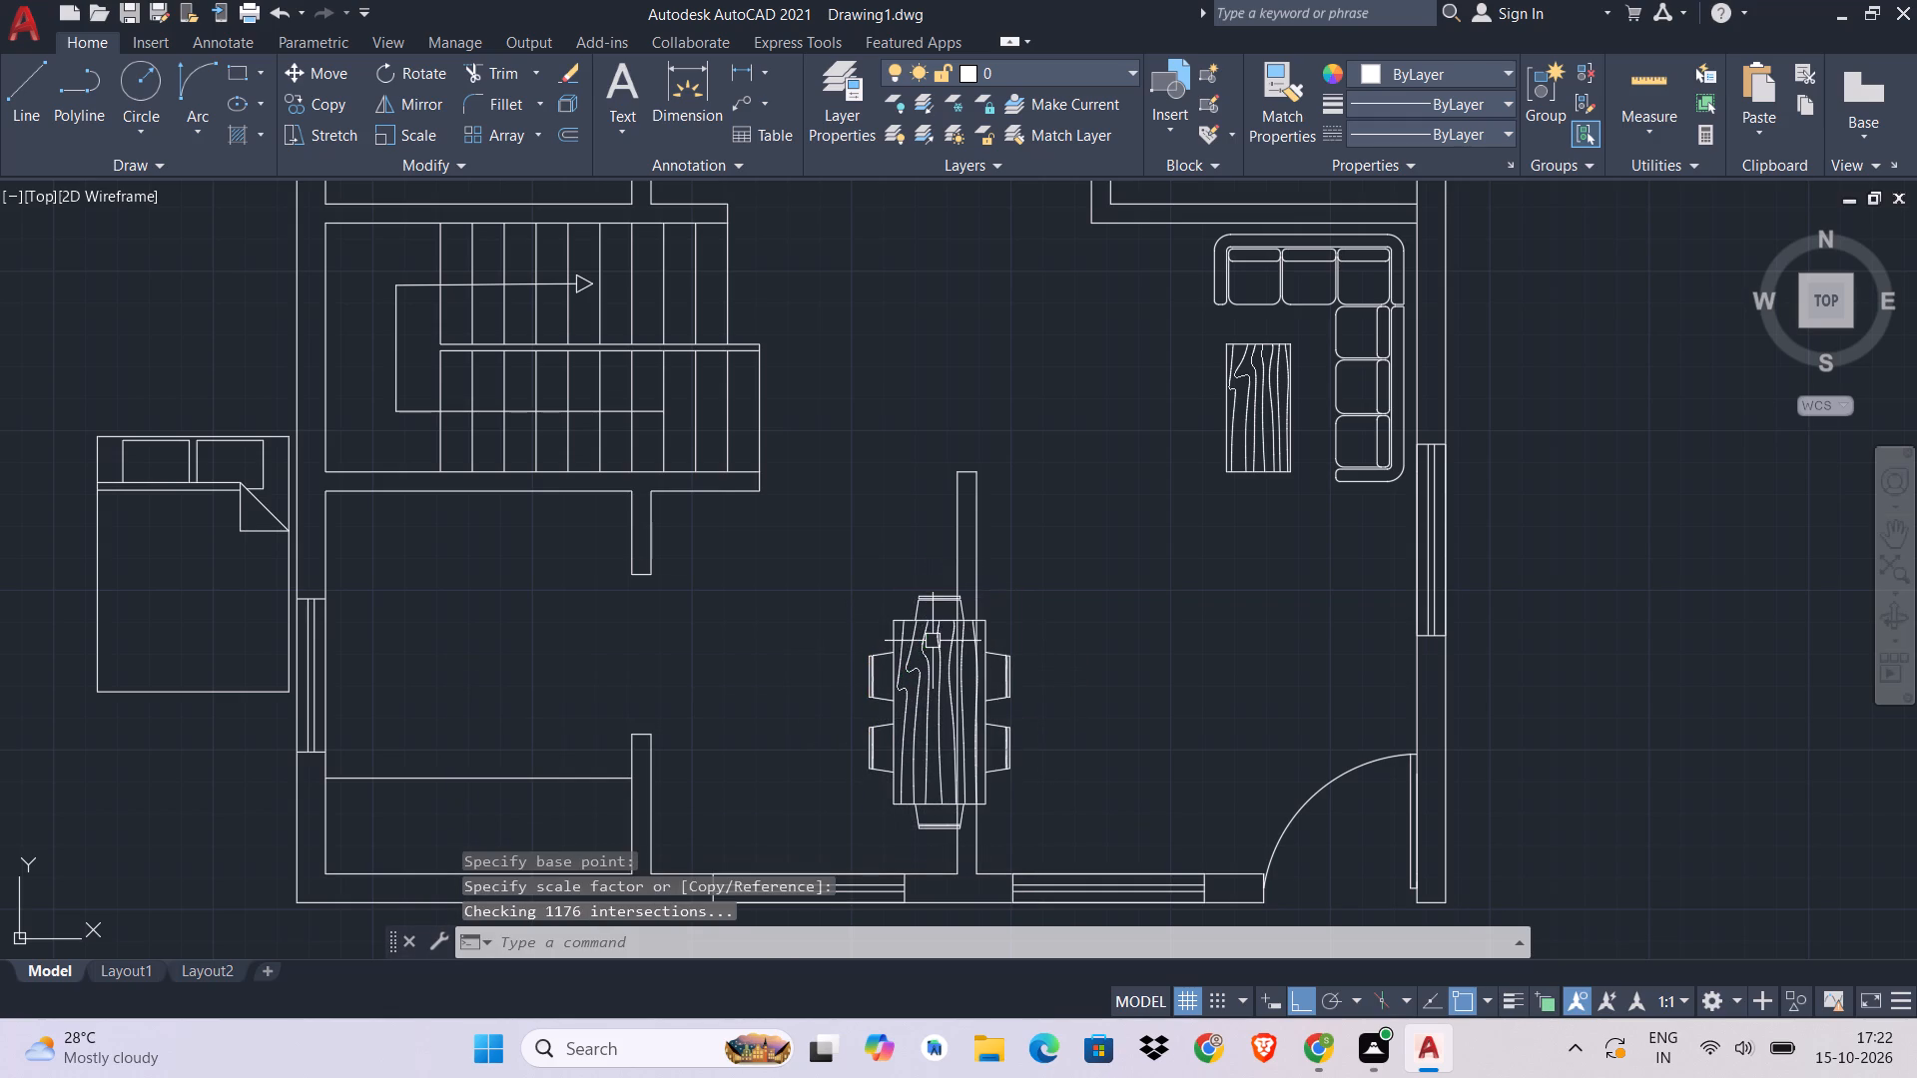
Move the dining set off the partition wall into the middle of the dining area below the staircase.
{"action": "middle_click_drag", "start_coordinate": [880, 688], "coordinate": [1006, 592]}
{"action": "left_click", "coordinate": [1045, 609]}
{"action": "key", "text": "m"}
{"action": "key", "text": "space"}
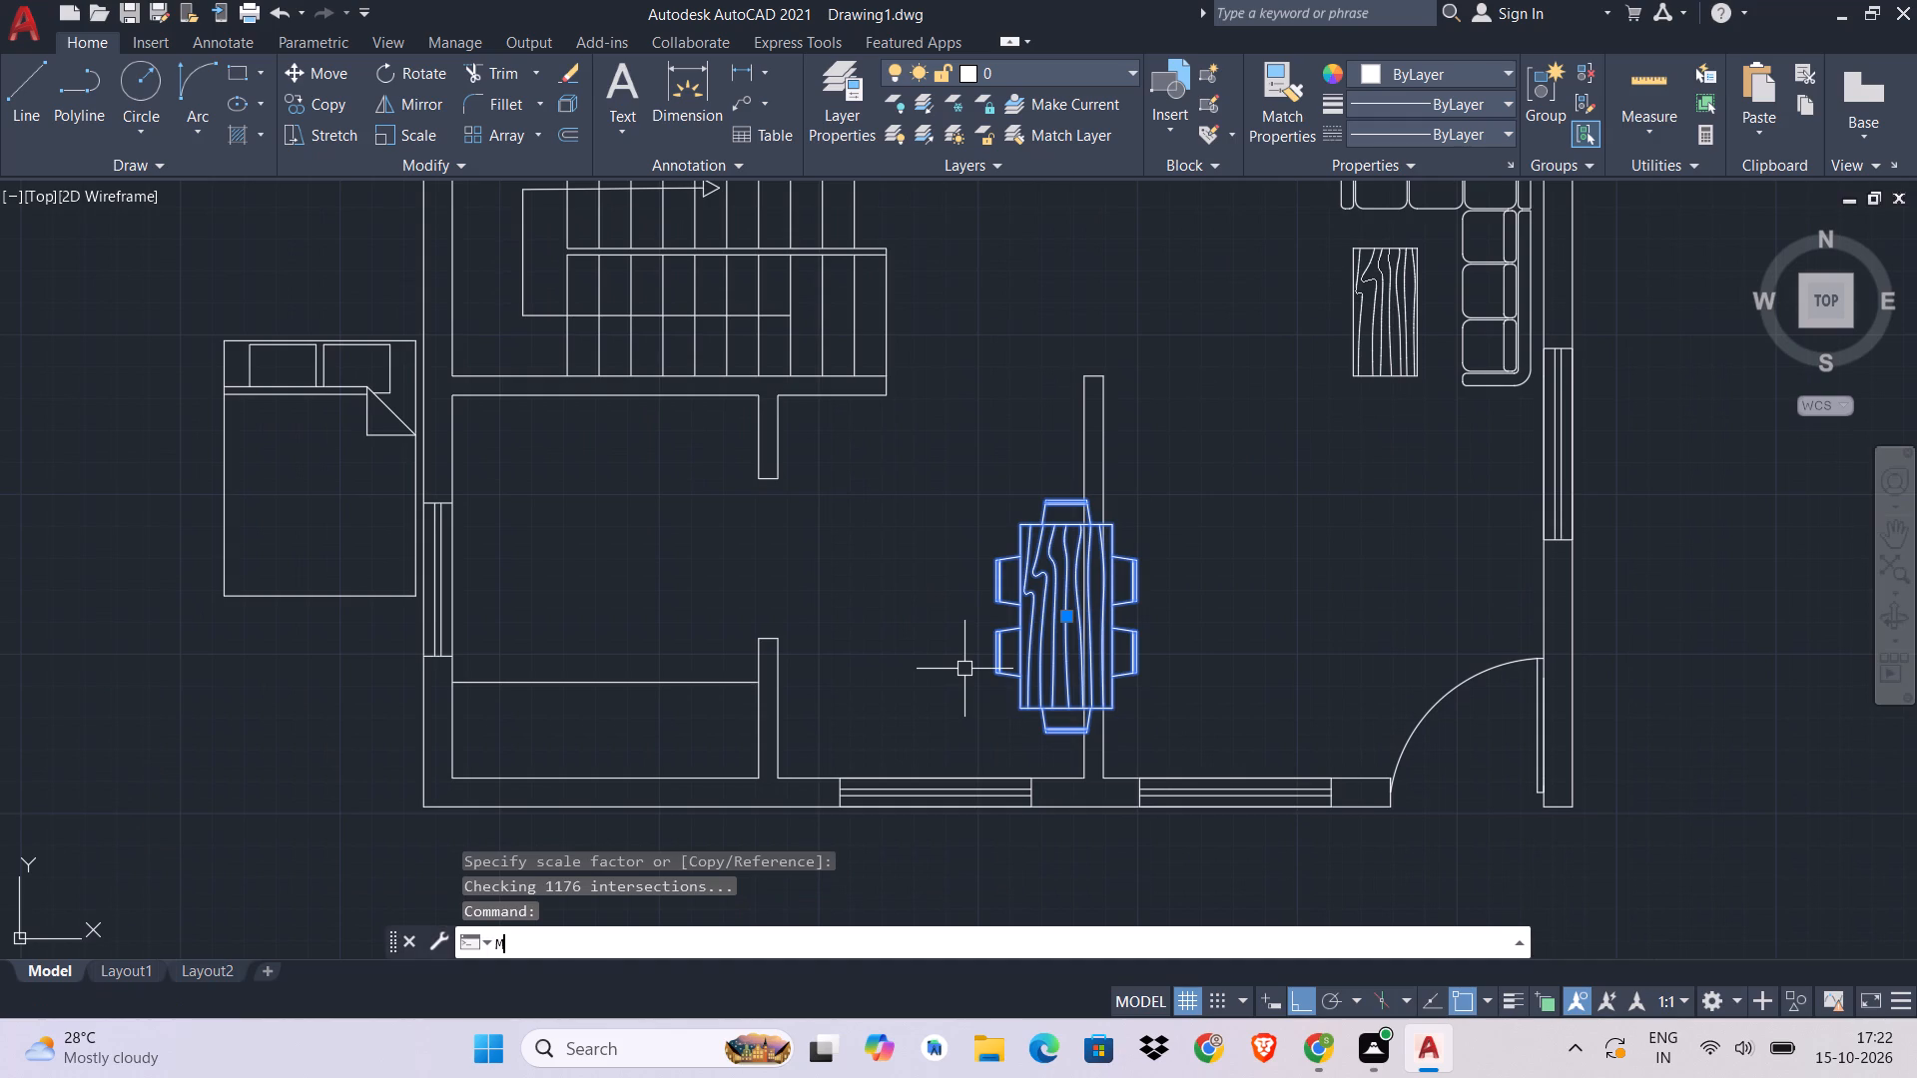
{"action": "left_click", "coordinate": [1069, 611]}
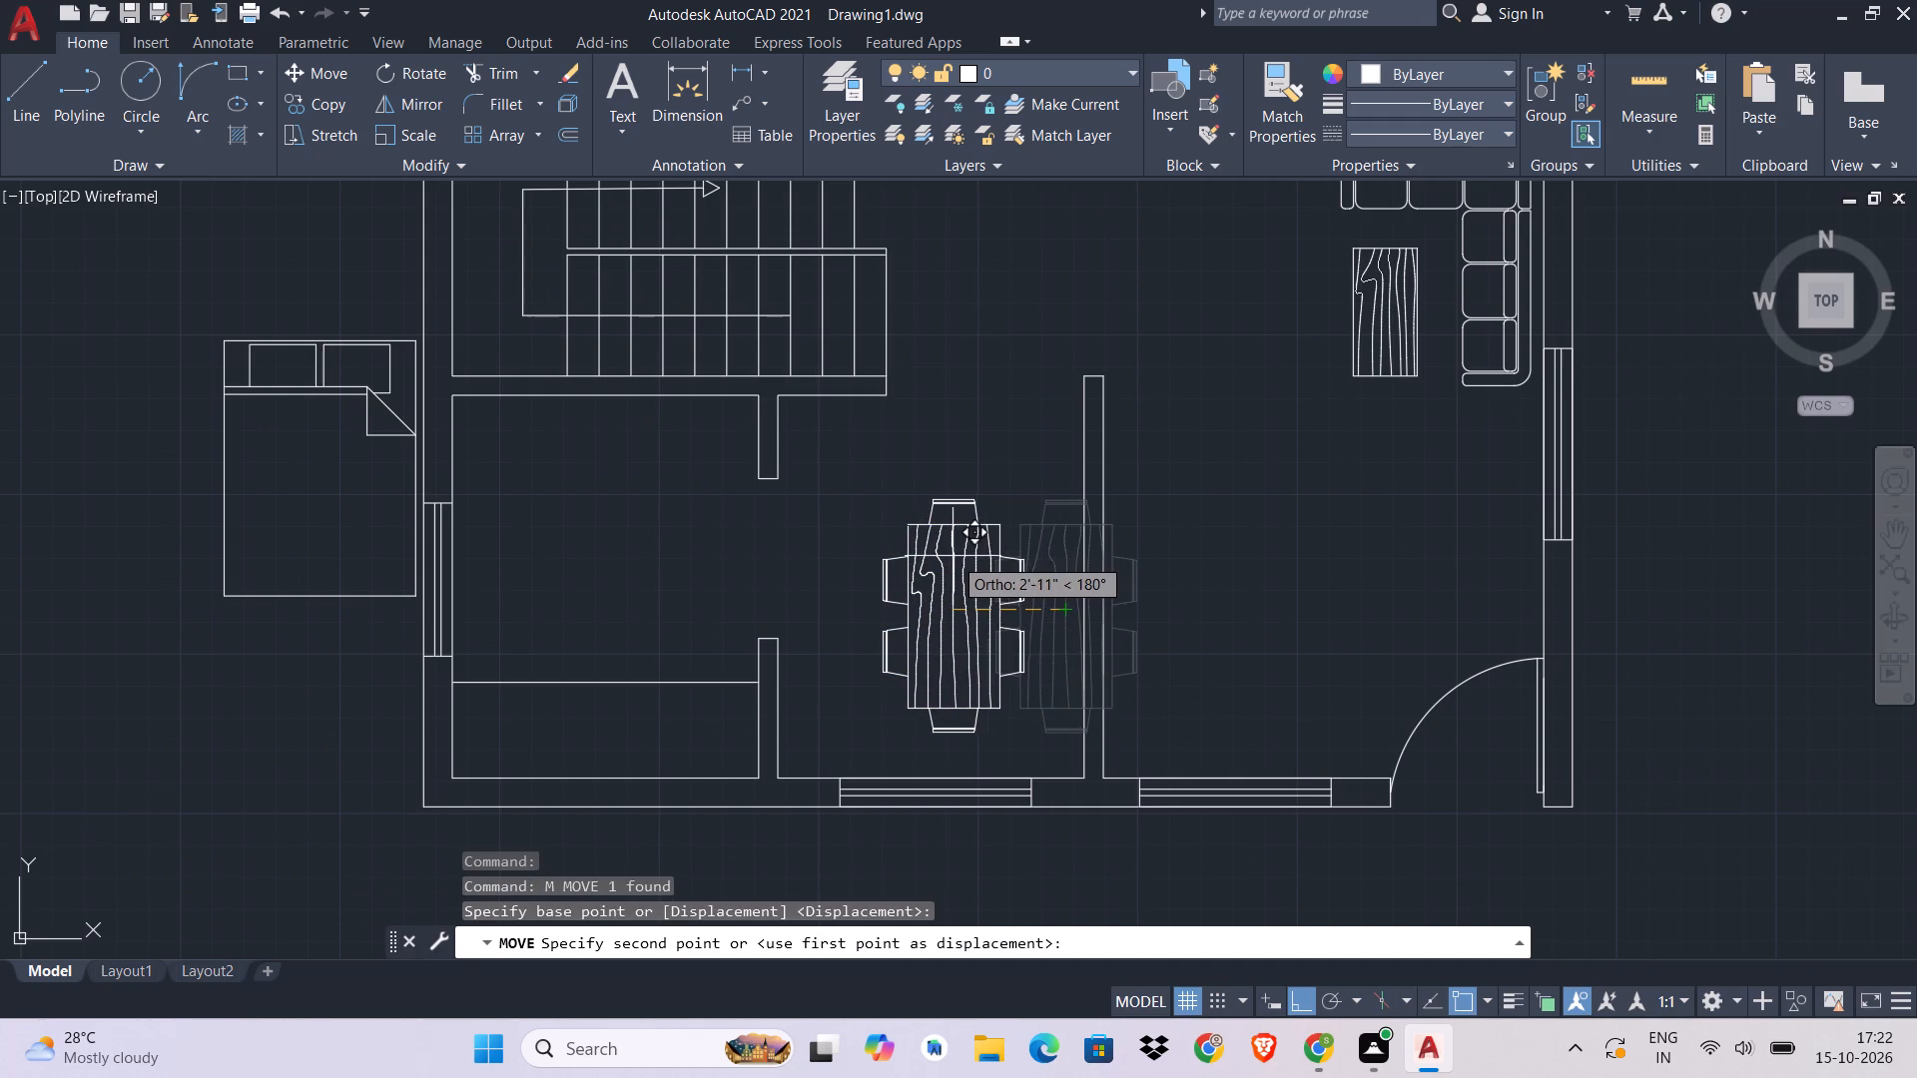
{"action": "key", "text": "ctrl+l"}
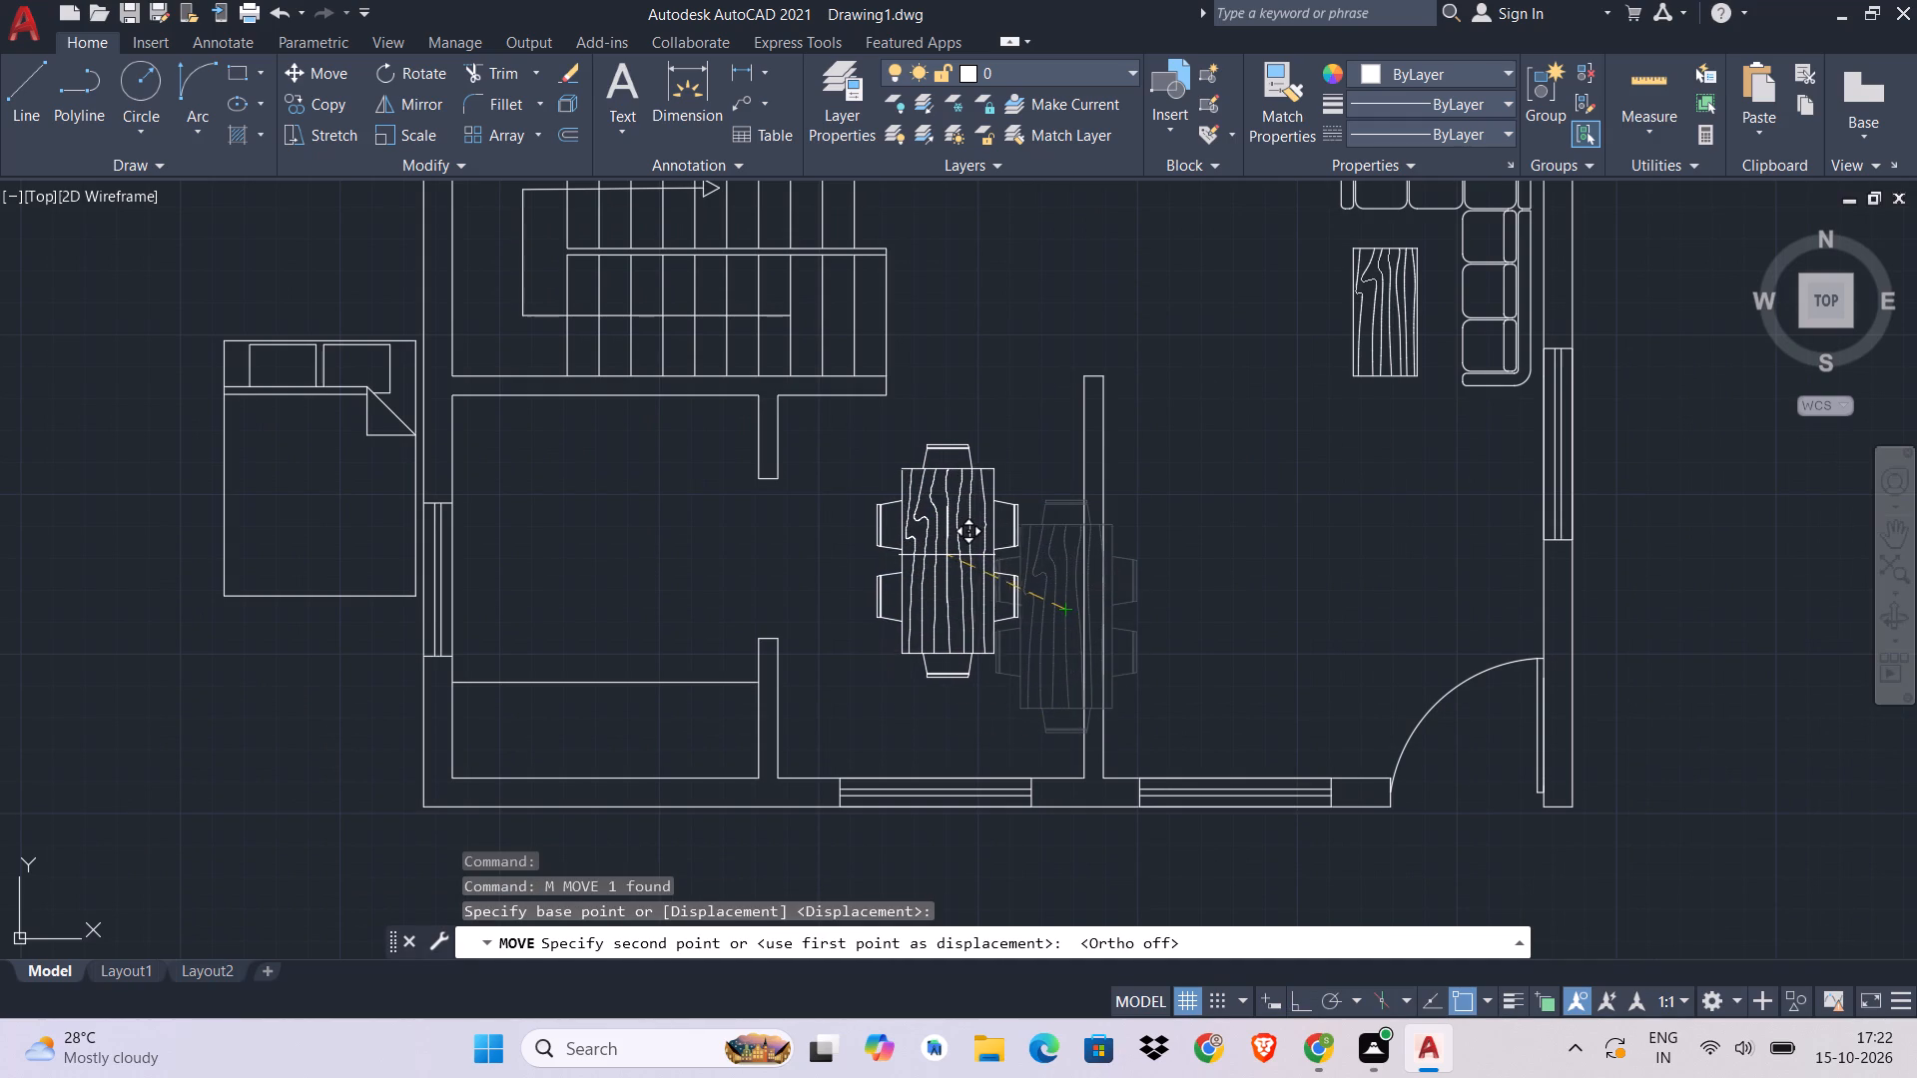
{"action": "left_click", "coordinate": [930, 571]}
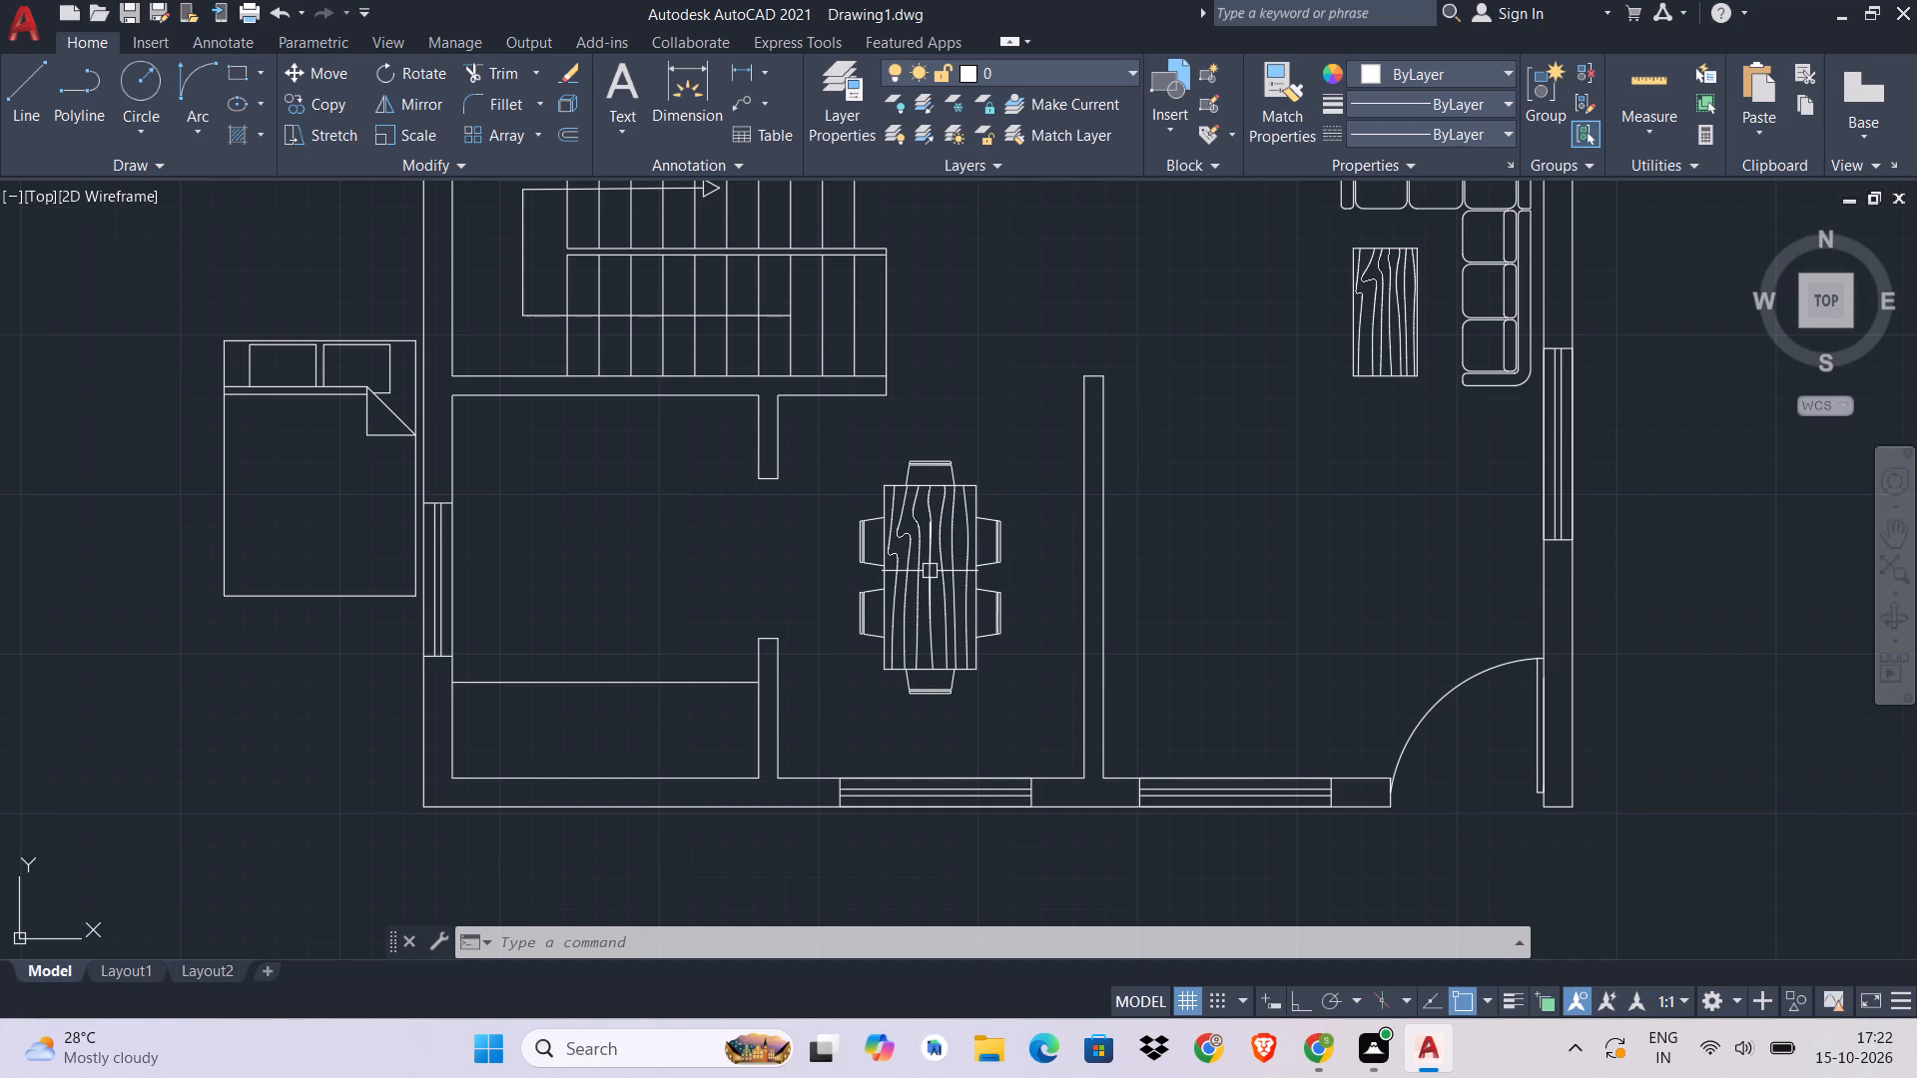
Delete the leftover bed and the two L-shaped sofa blocks outside the plan's left wall.
{"action": "scroll", "coordinate": [985, 570], "scroll_direction": "down", "scroll_amount": 1}
{"action": "middle_click_drag", "start_coordinate": [985, 570], "coordinate": [1295, 725]}
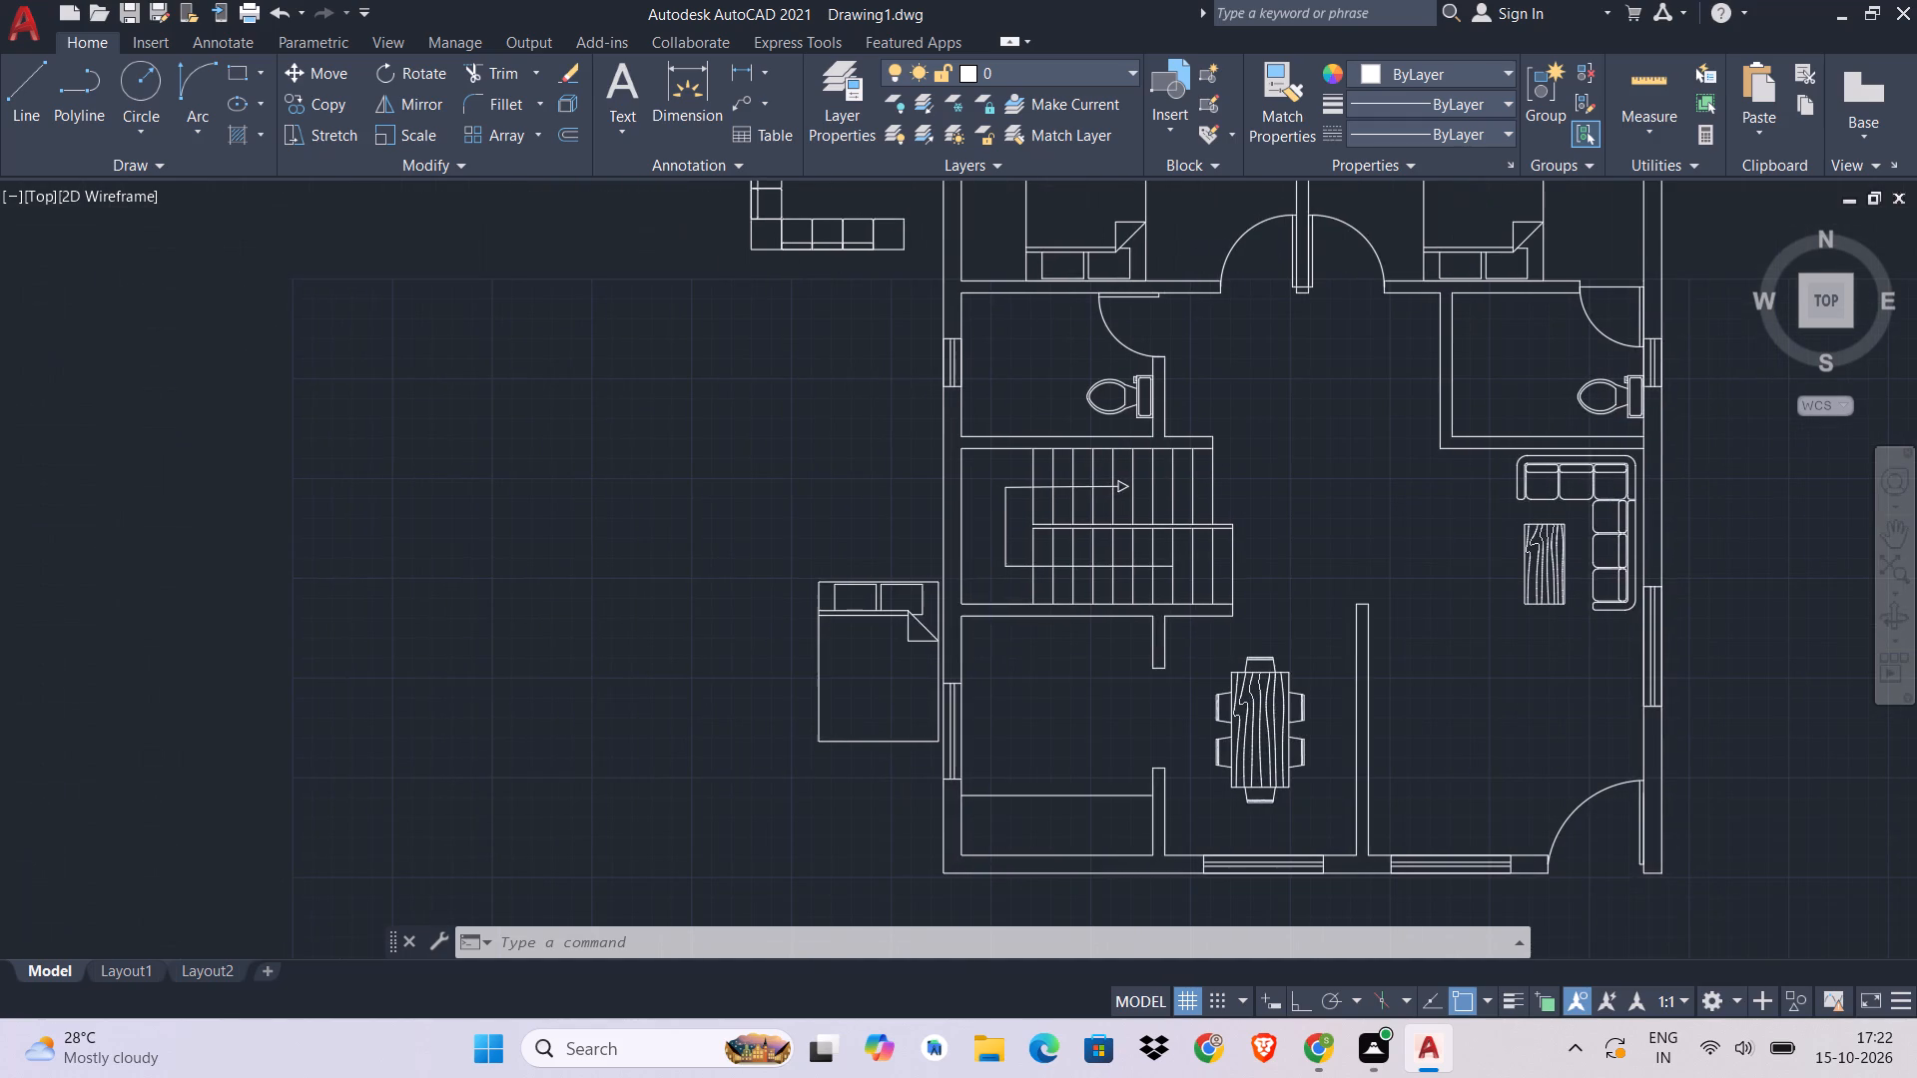
{"action": "left_click", "coordinate": [909, 183]}
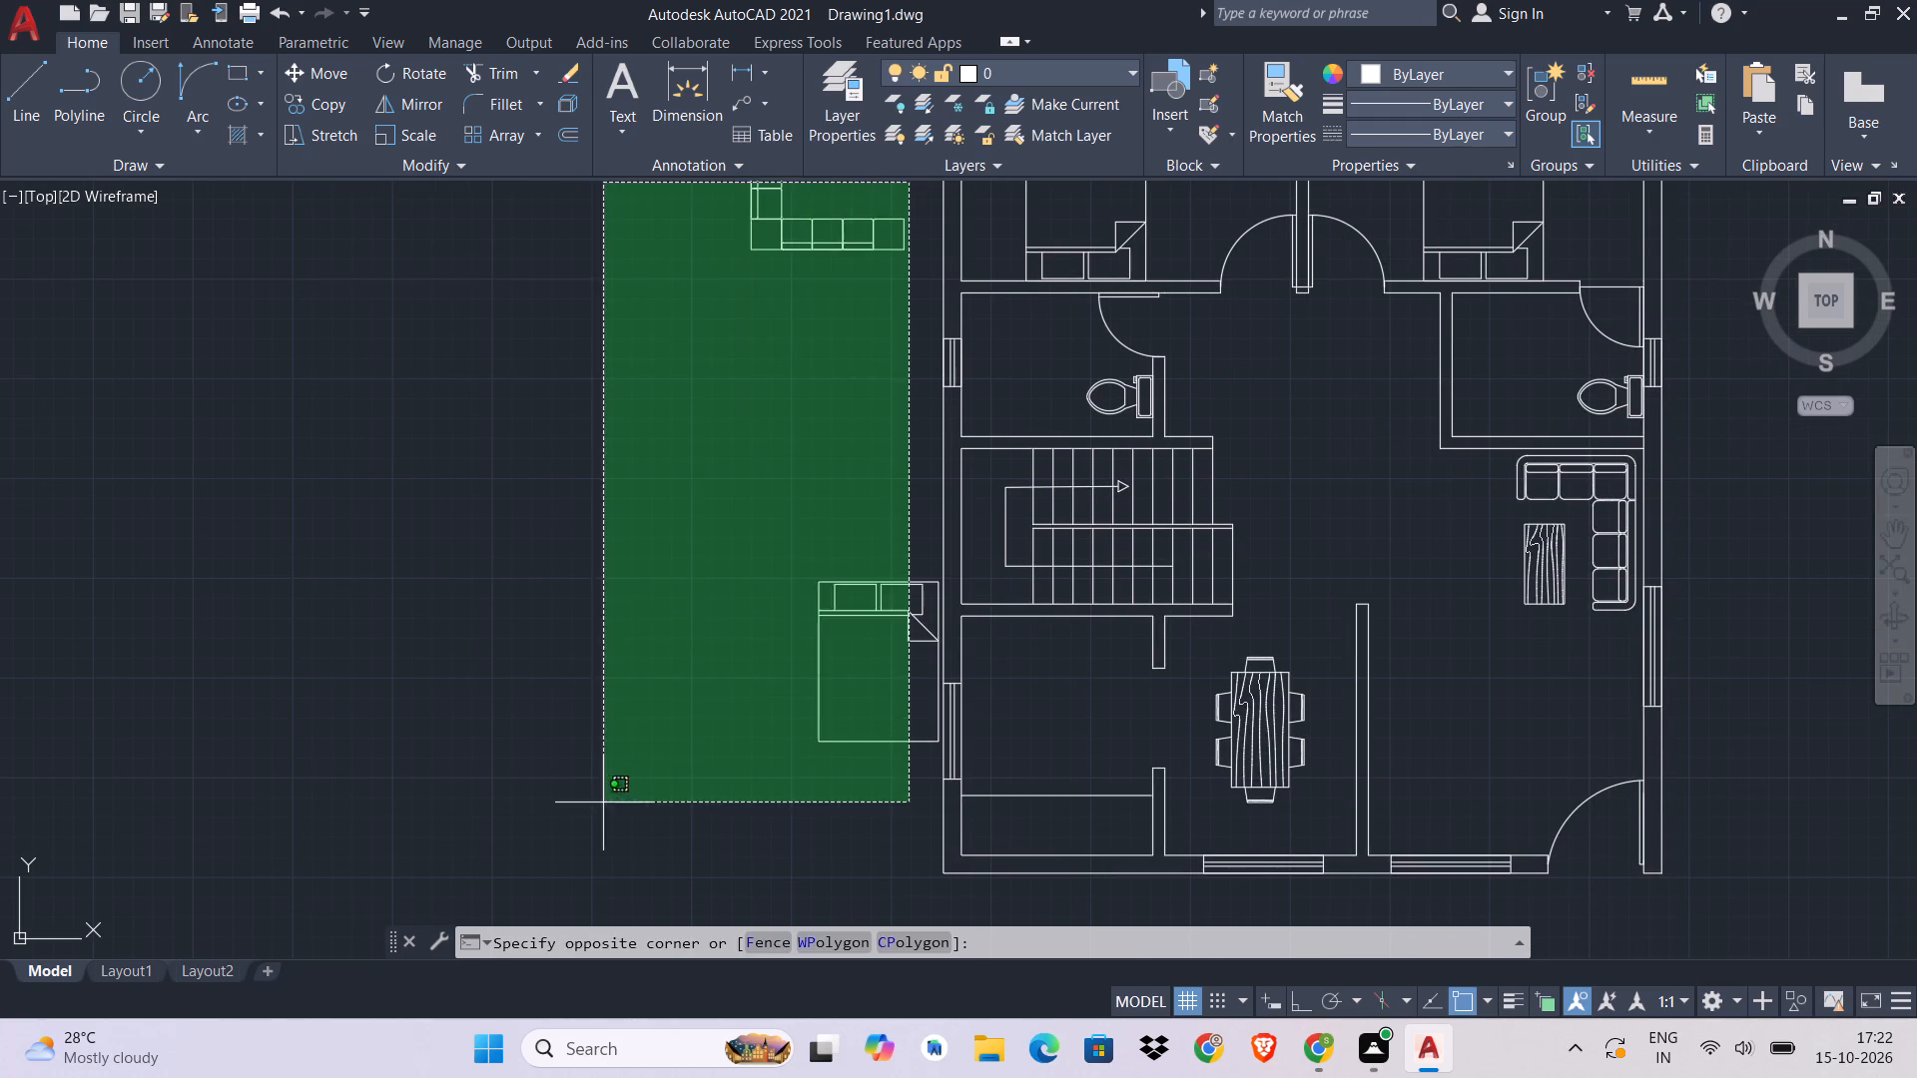
{"action": "left_click", "coordinate": [603, 803]}
{"action": "key", "text": "Delete"}
{"action": "scroll", "coordinate": [619, 755], "scroll_direction": "down", "scroll_amount": 3}
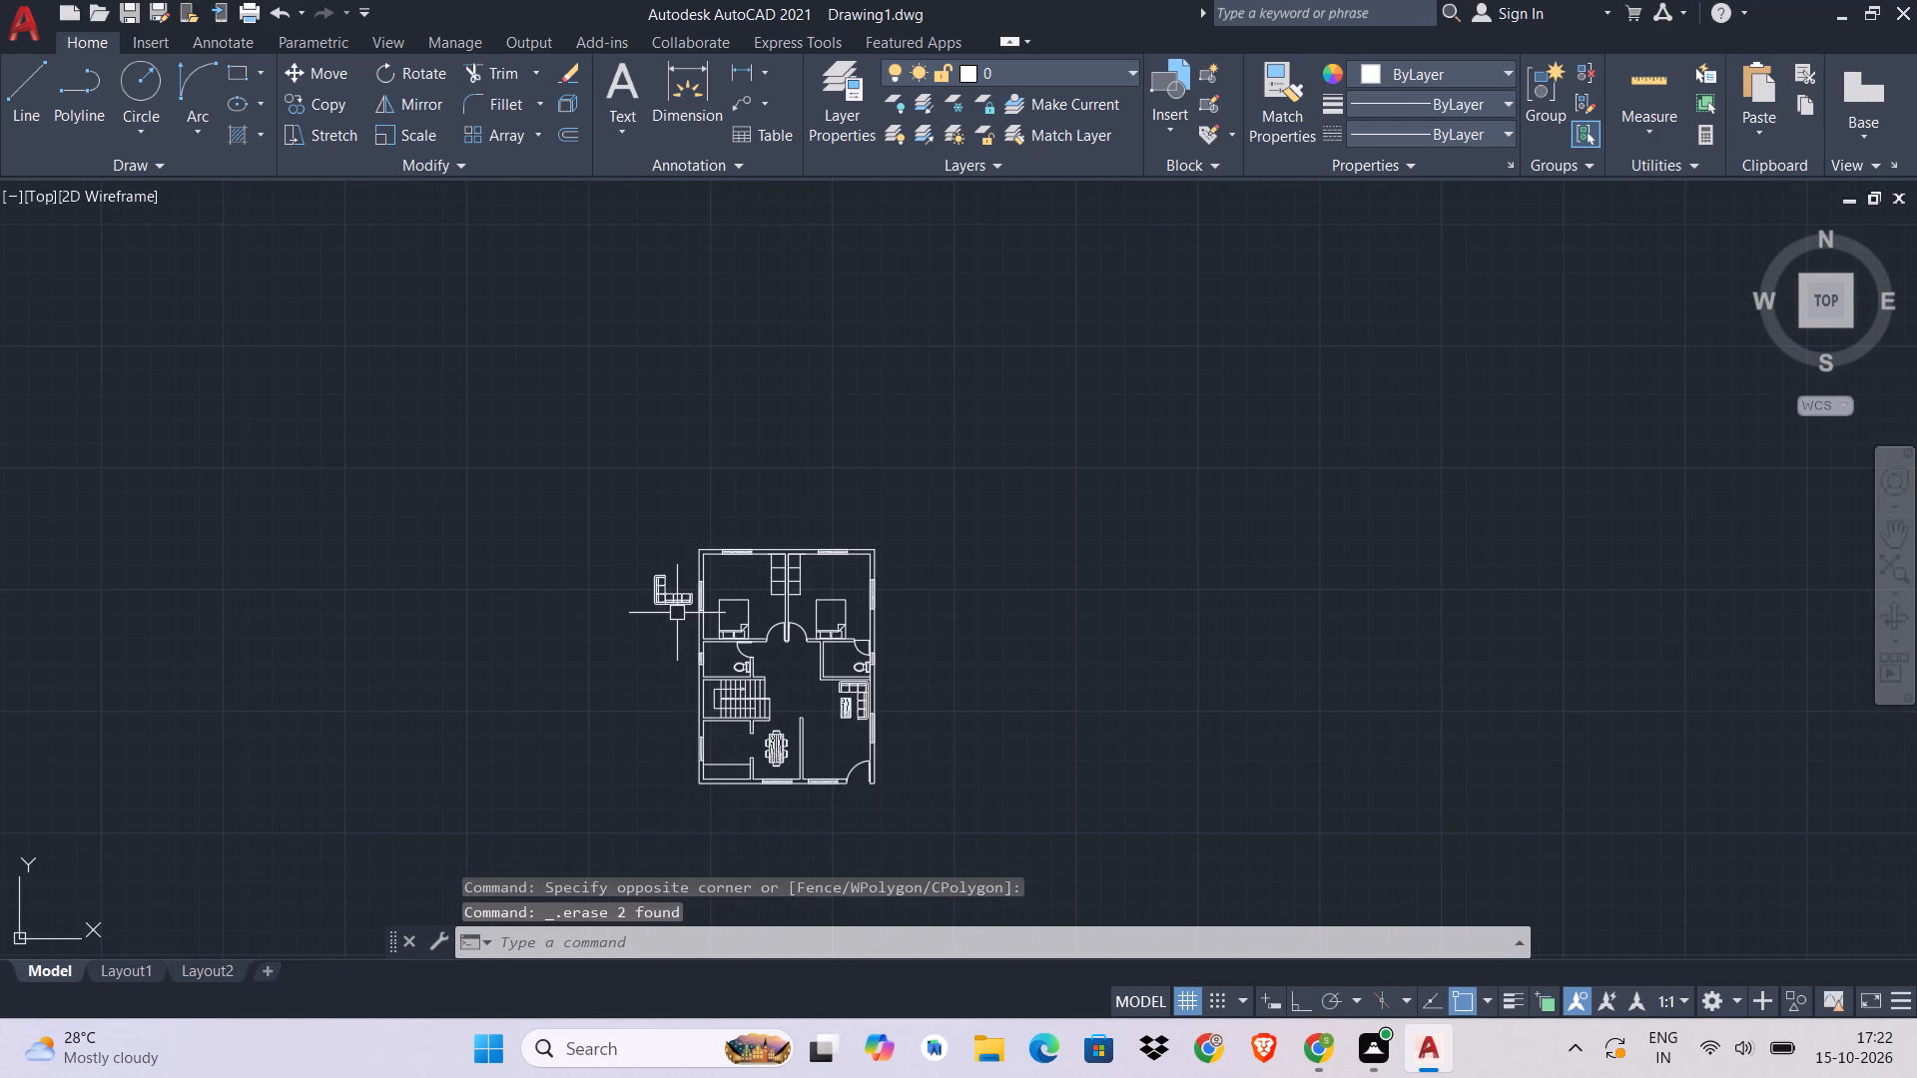
{"action": "left_click", "coordinate": [681, 602]}
{"action": "key", "text": "Delete"}
Insert the single sink block from the recent blocks into the empty space above the floor plan.
{"action": "left_click", "coordinate": [1171, 130]}
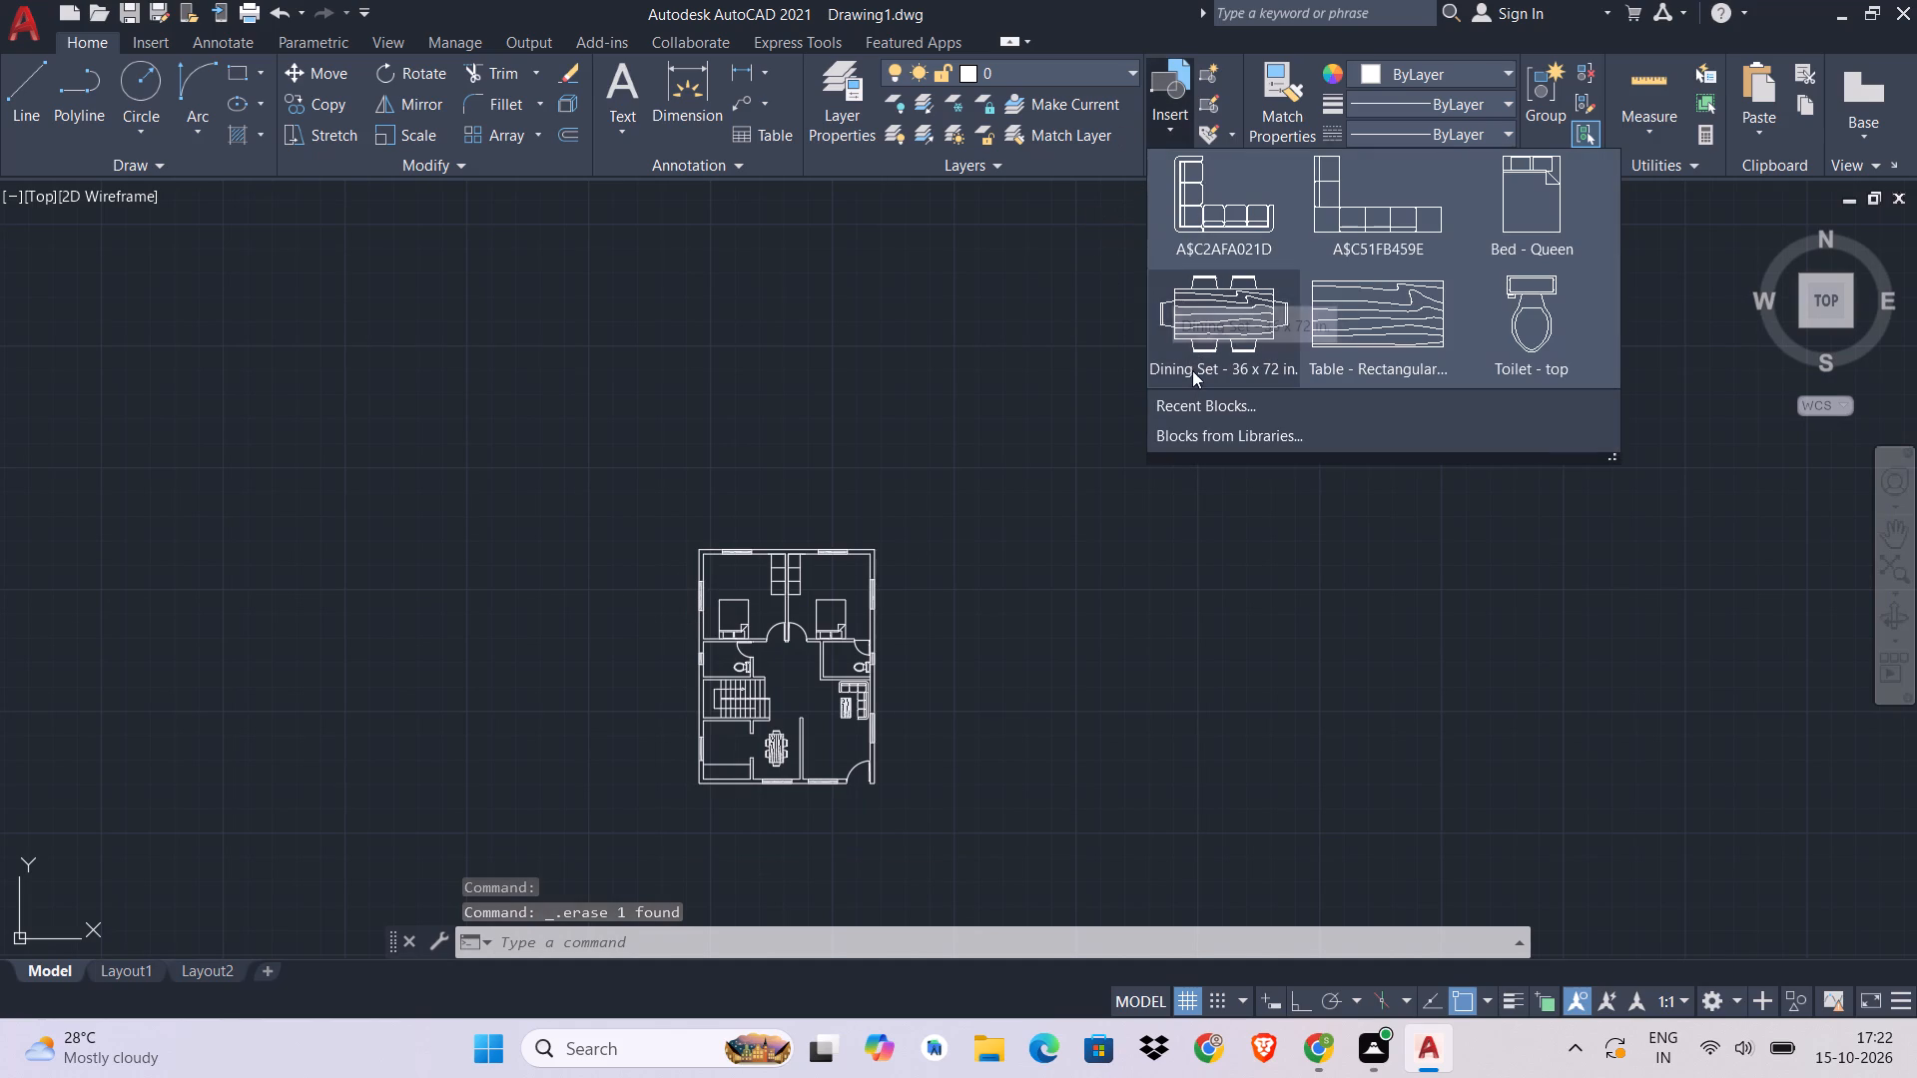
{"action": "scroll", "coordinate": [1322, 230], "scroll_direction": "down", "scroll_amount": 2}
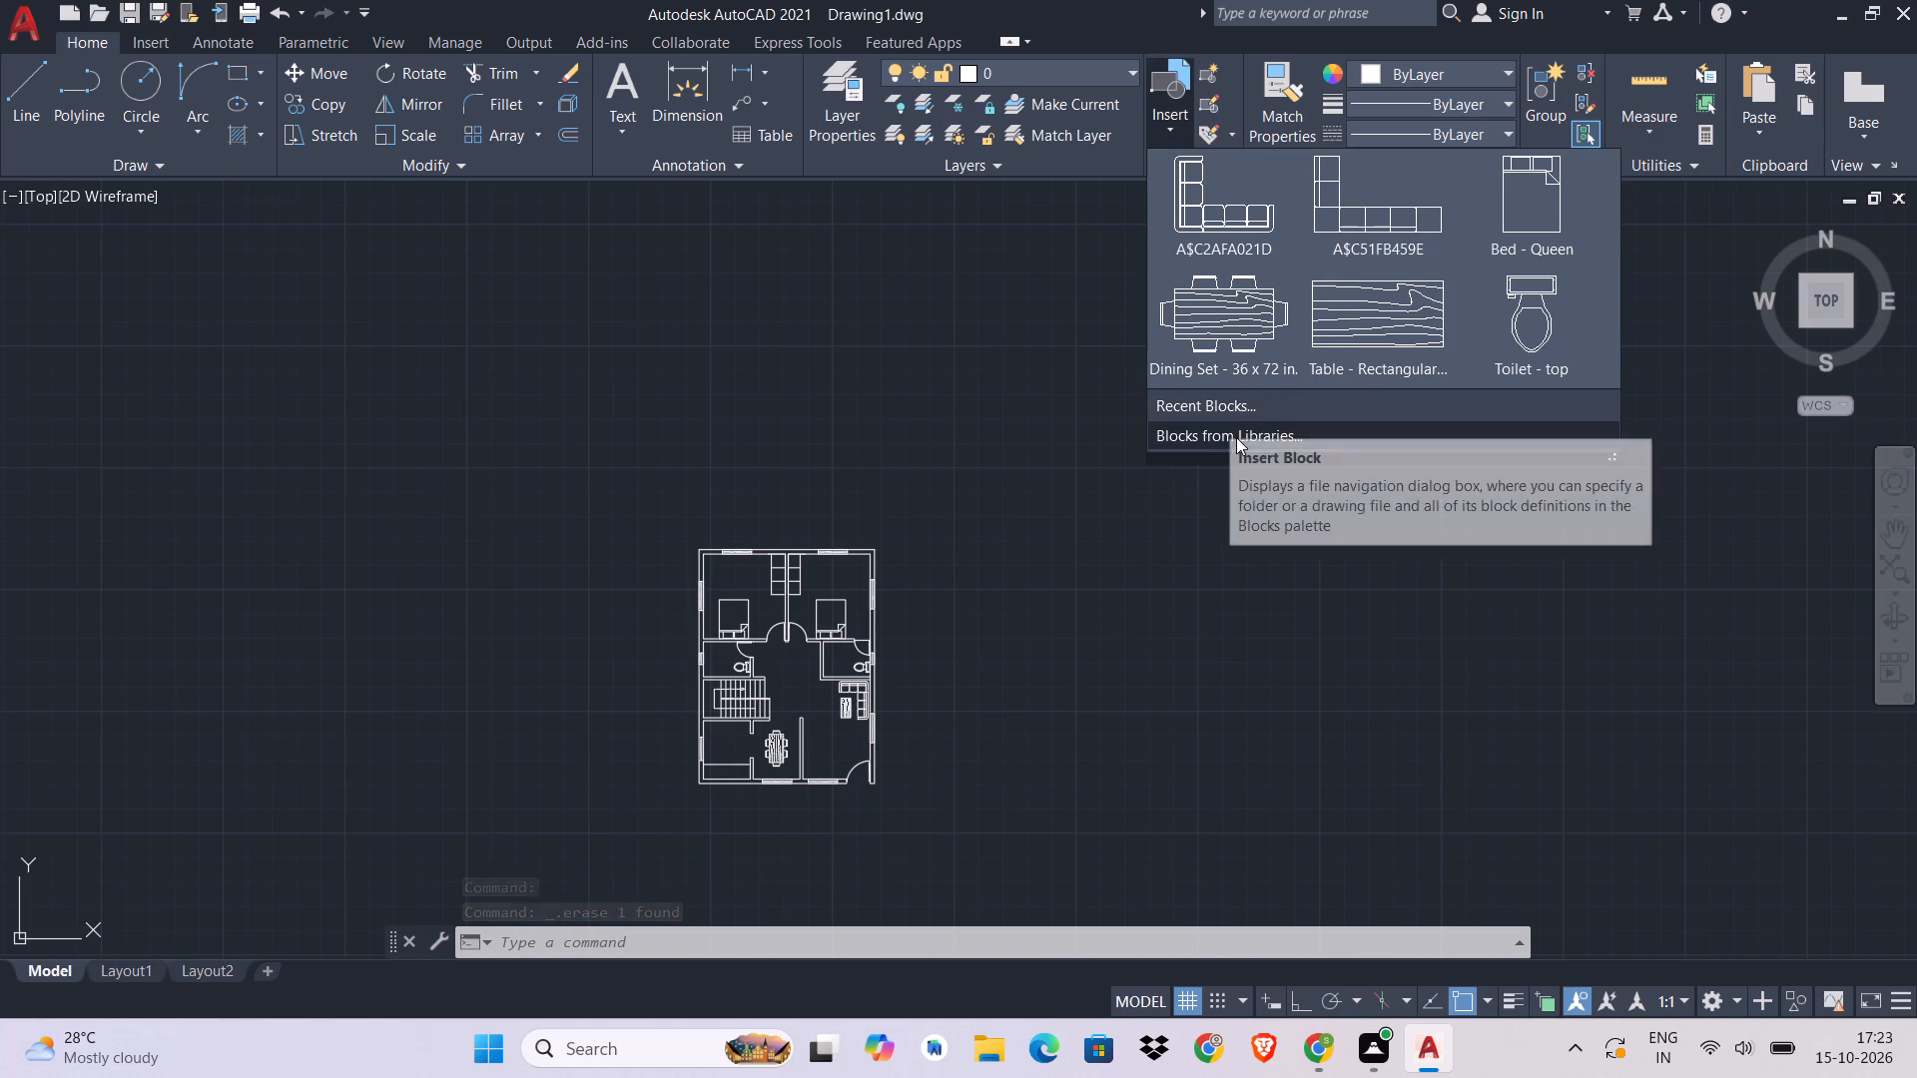
{"action": "left_click", "coordinate": [1236, 437]}
{"action": "left_click", "coordinate": [1075, 432]}
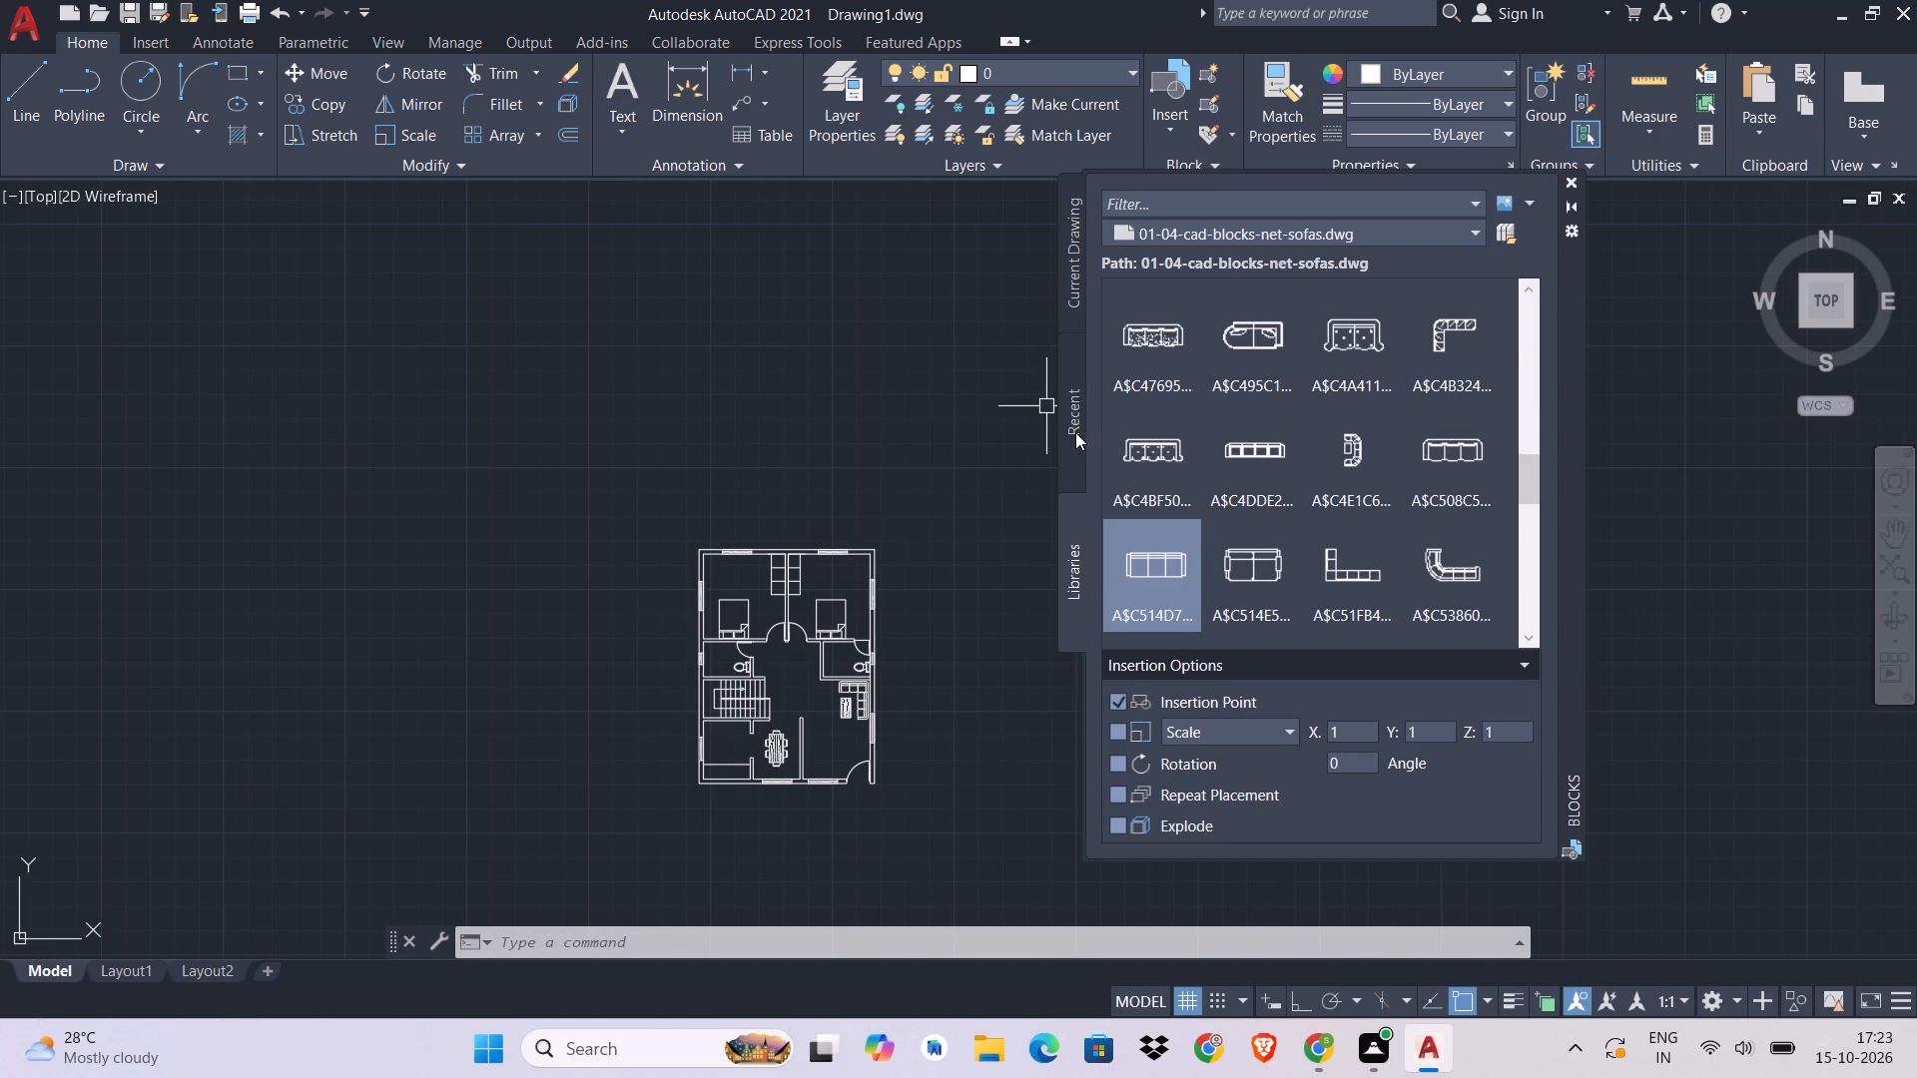
{"action": "left_click_drag", "start_coordinate": [1452, 283], "coordinate": [802, 367]}
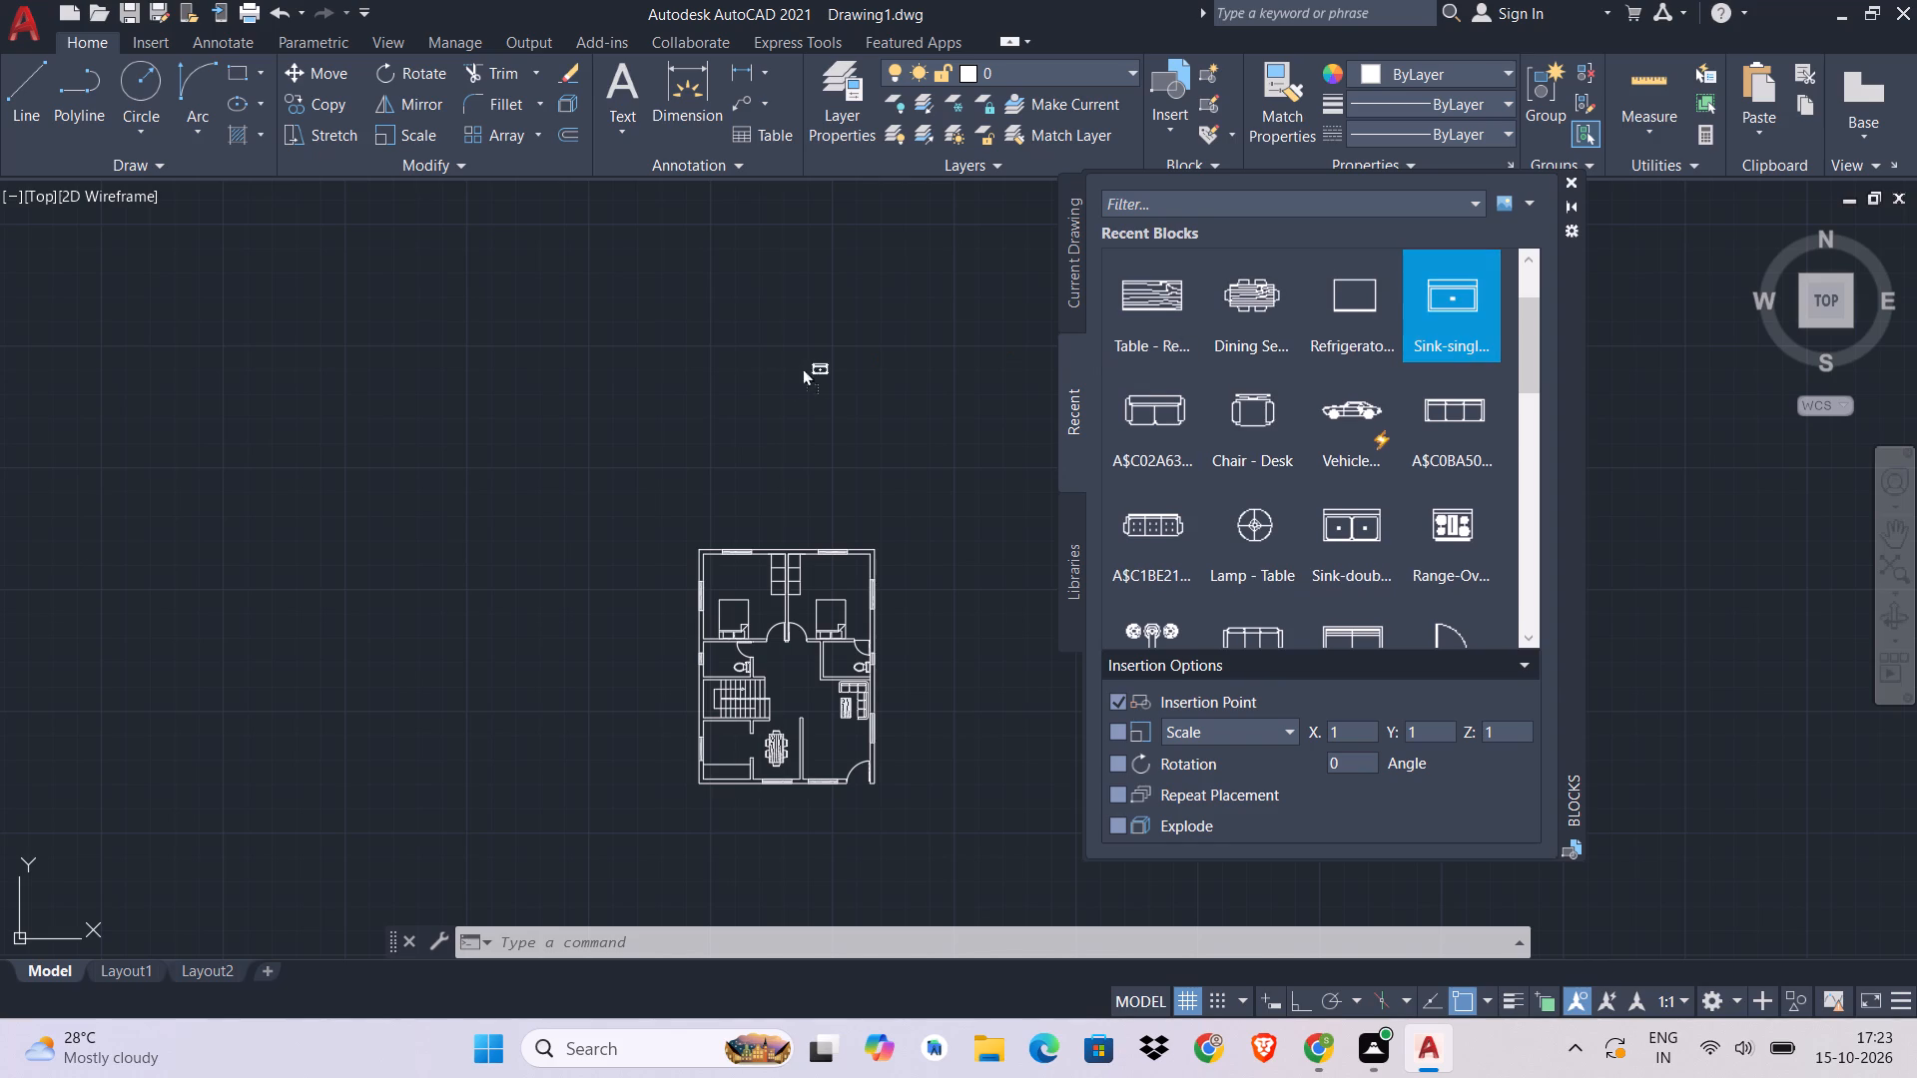
{"action": "left_click_drag", "start_coordinate": [802, 367], "coordinate": [792, 370]}
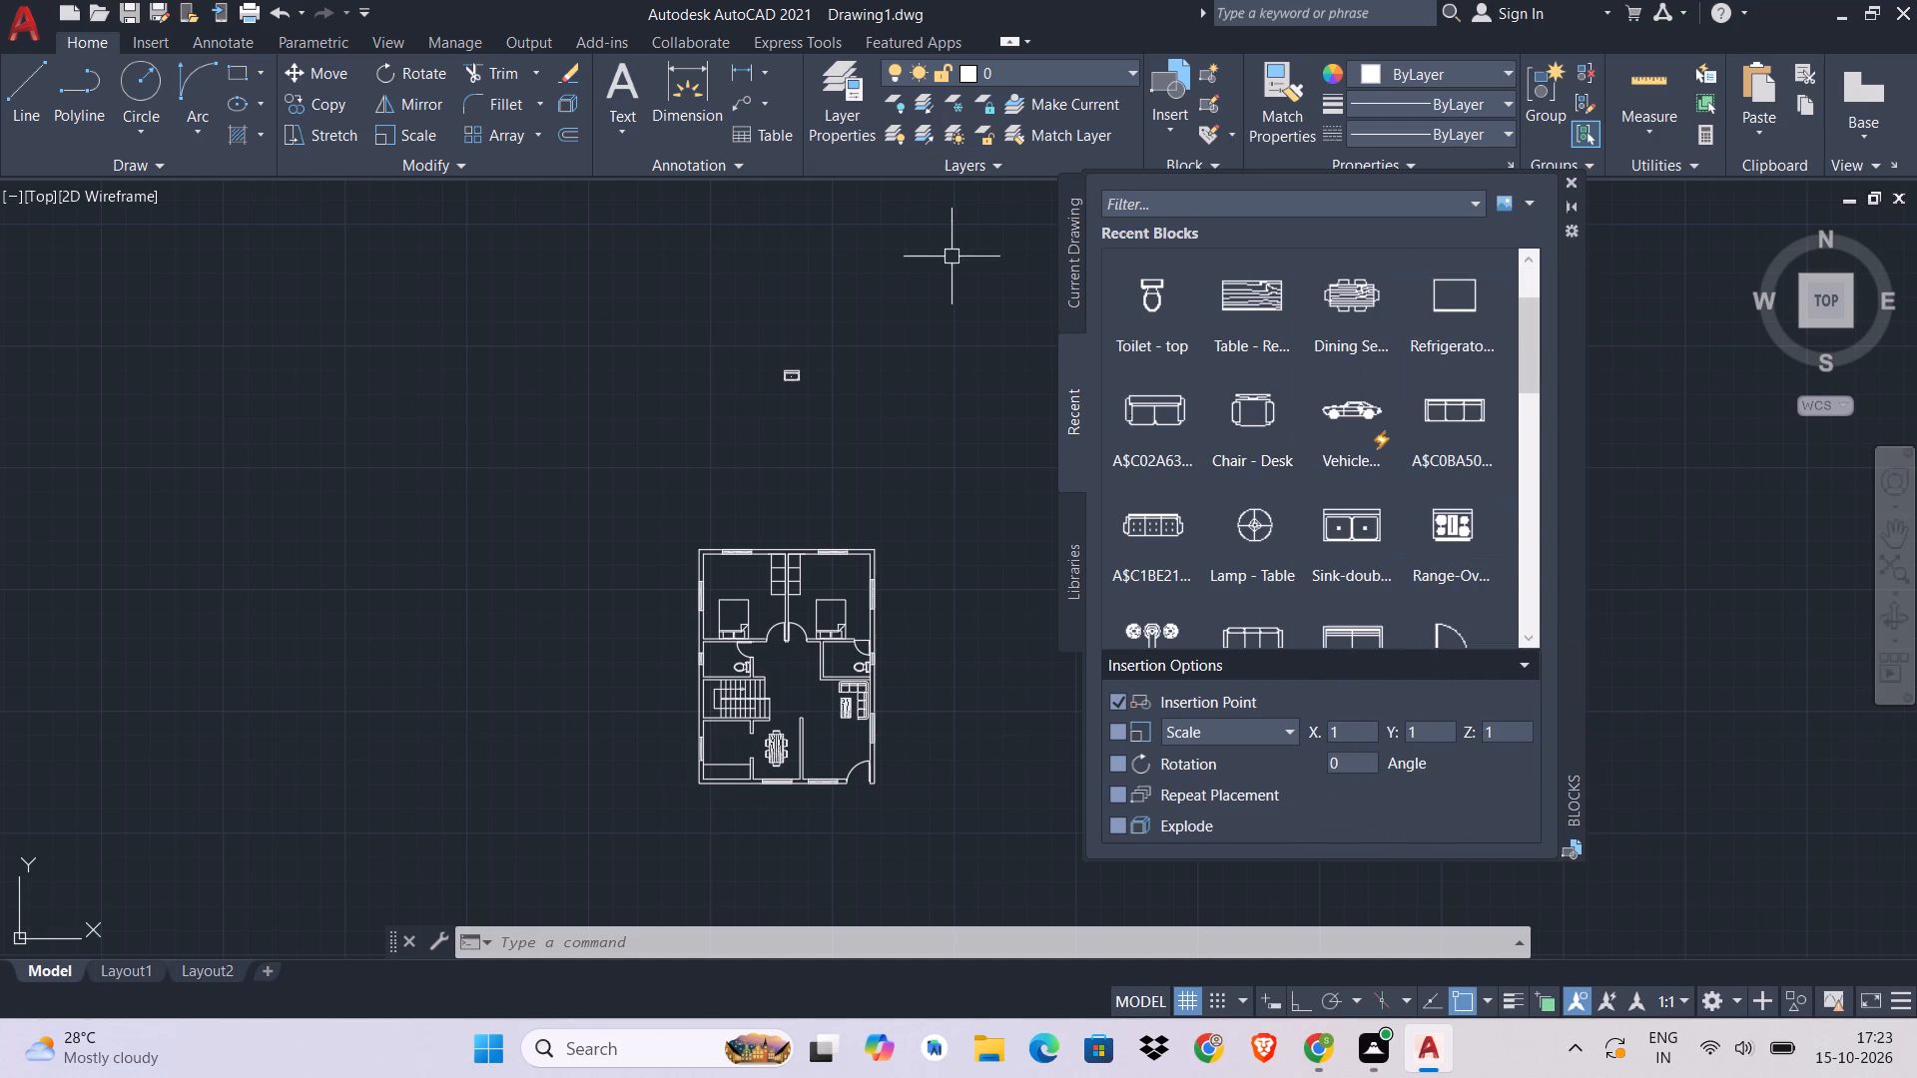
Insert the Range-Oven block from the recent blocks at the kitchen counter's upper-left corner.
{"action": "left_click_drag", "start_coordinate": [1458, 544], "coordinate": [695, 680]}
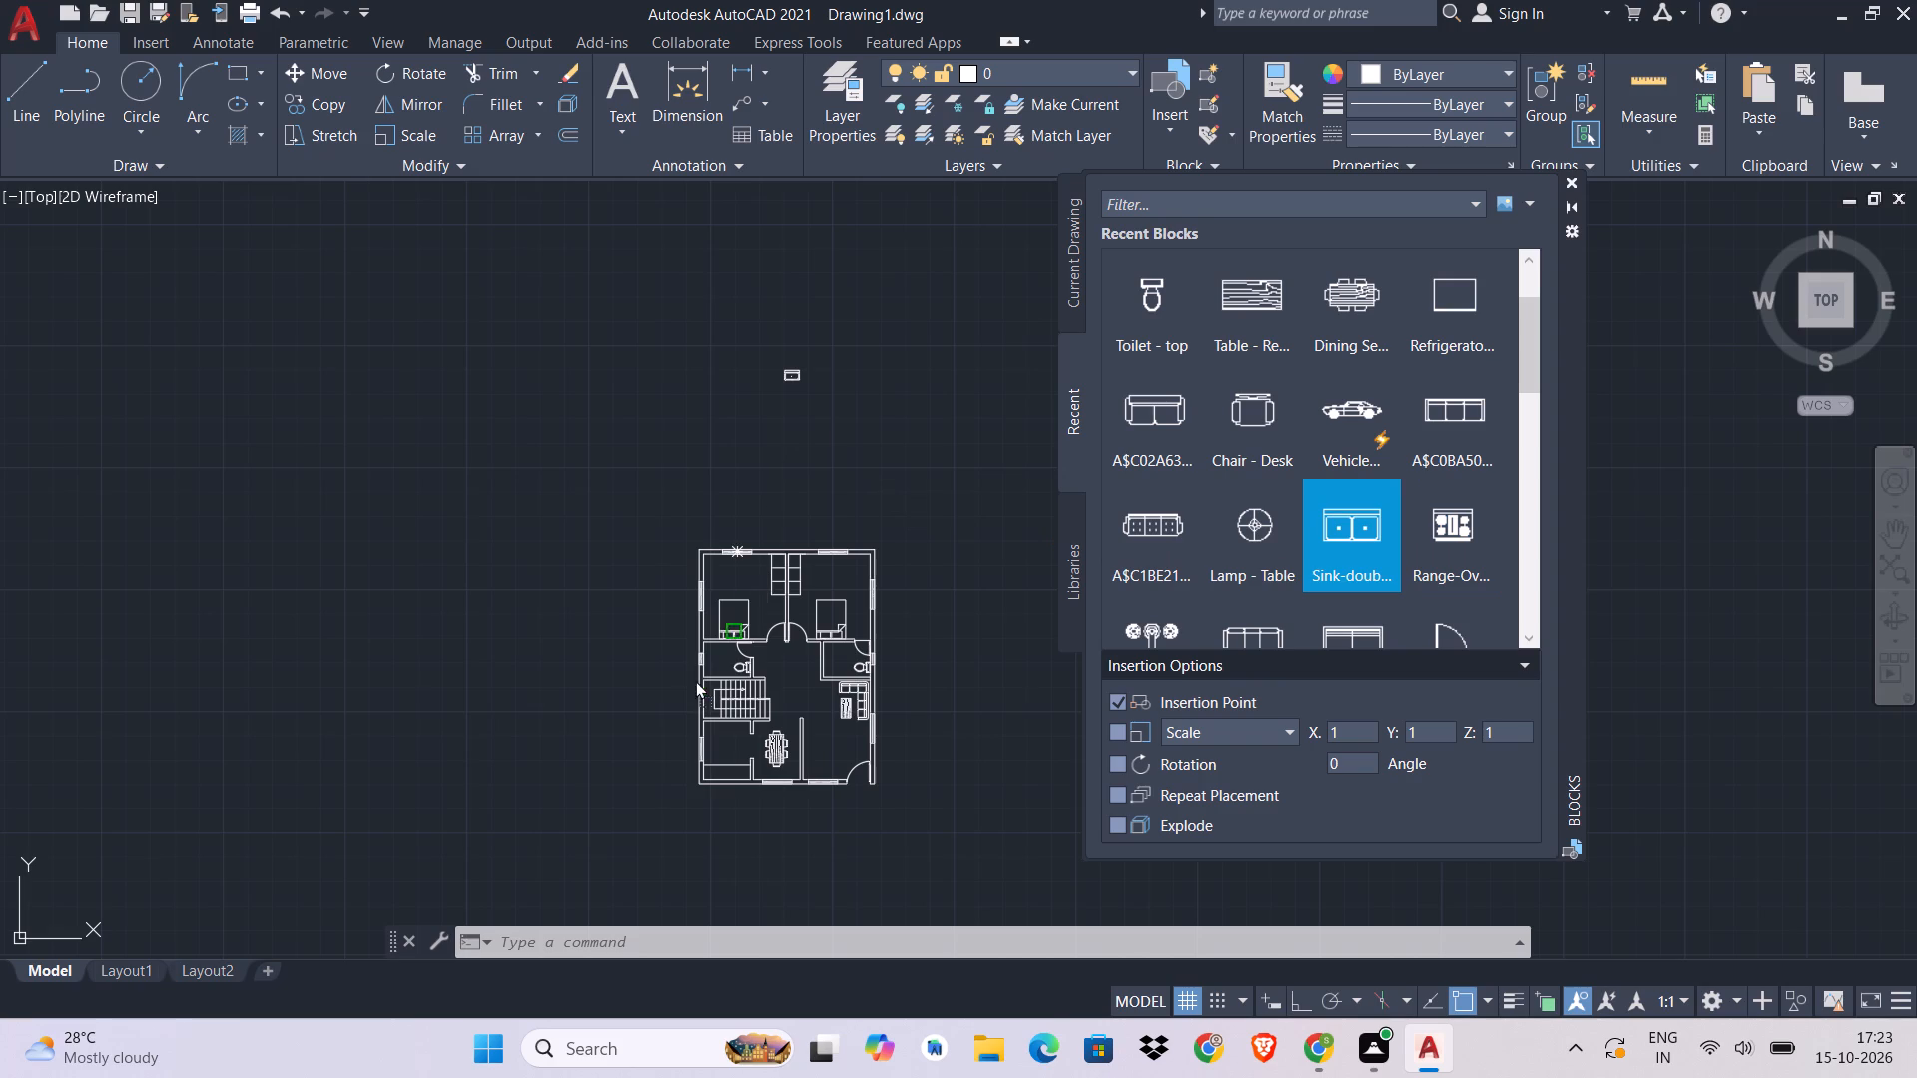
{"action": "left_click_drag", "start_coordinate": [695, 680], "coordinate": [714, 768]}
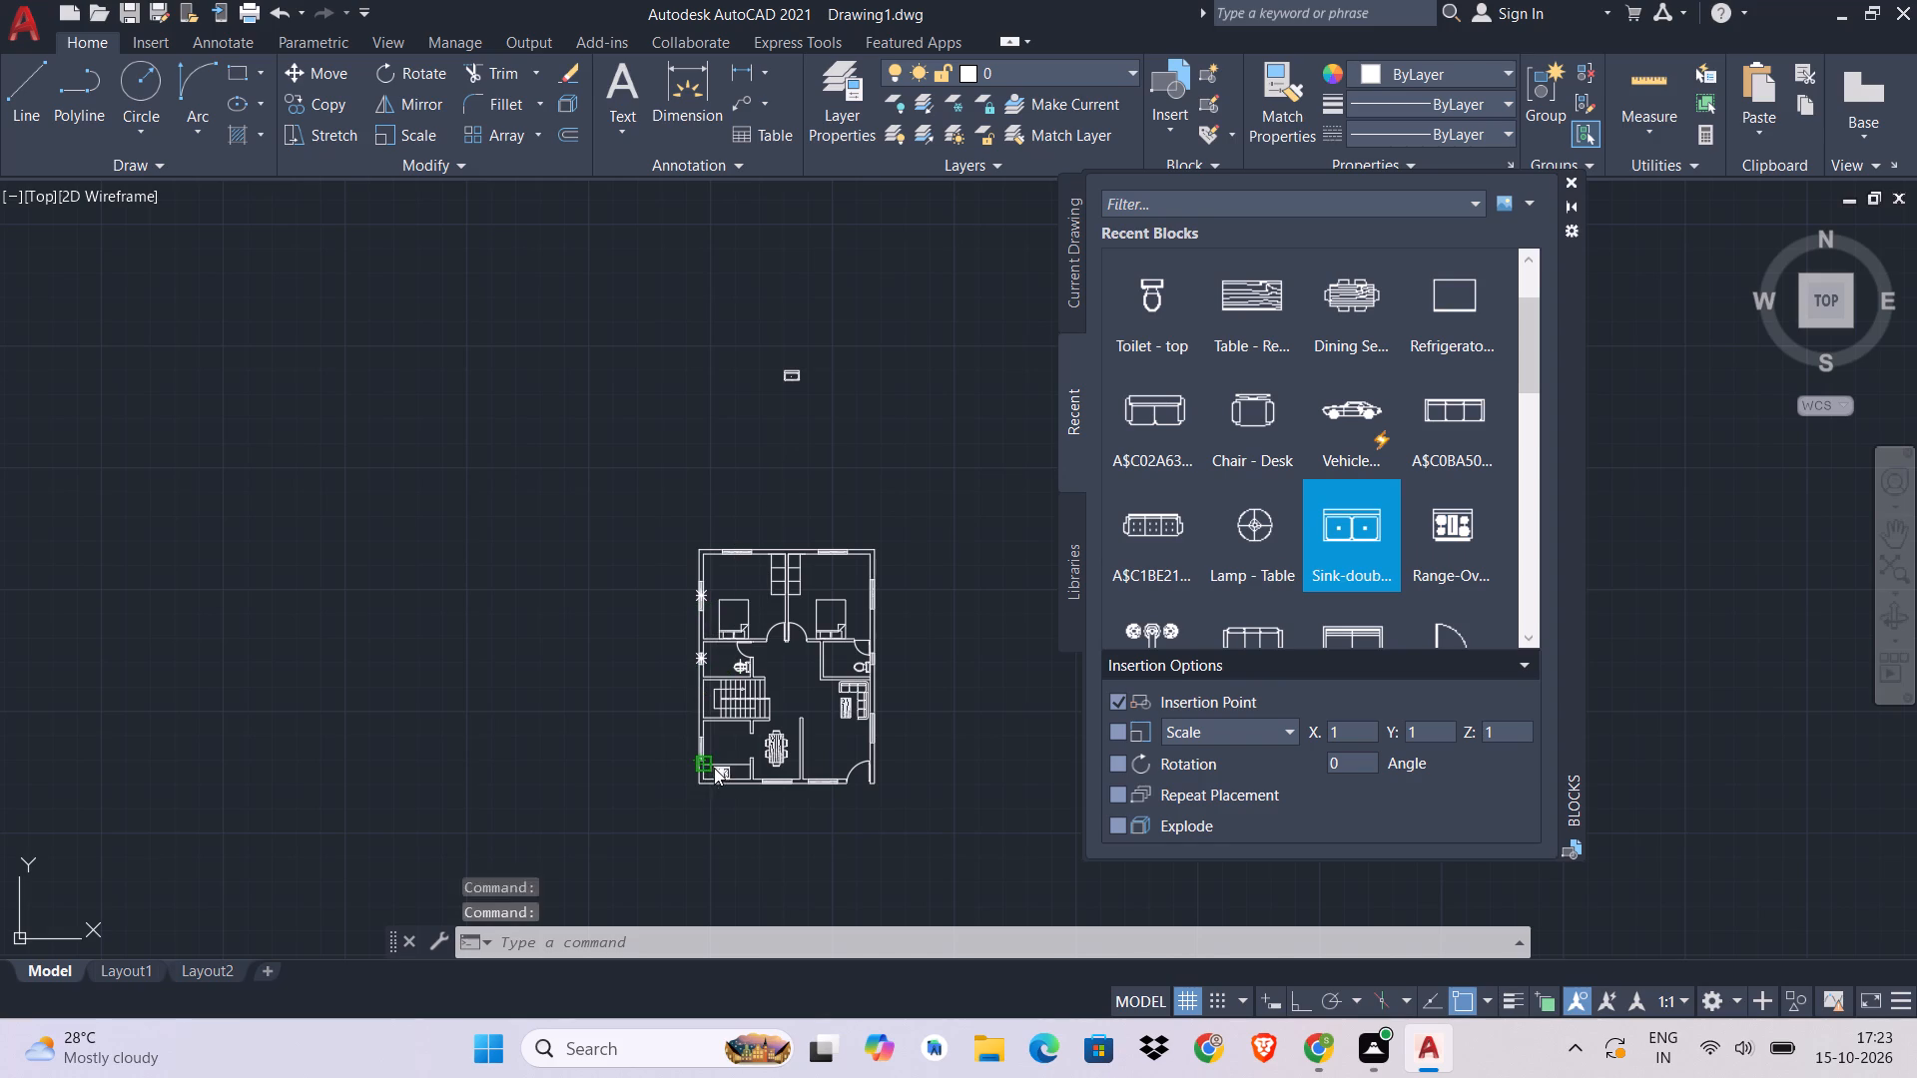
{"action": "left_click", "coordinate": [1573, 191]}
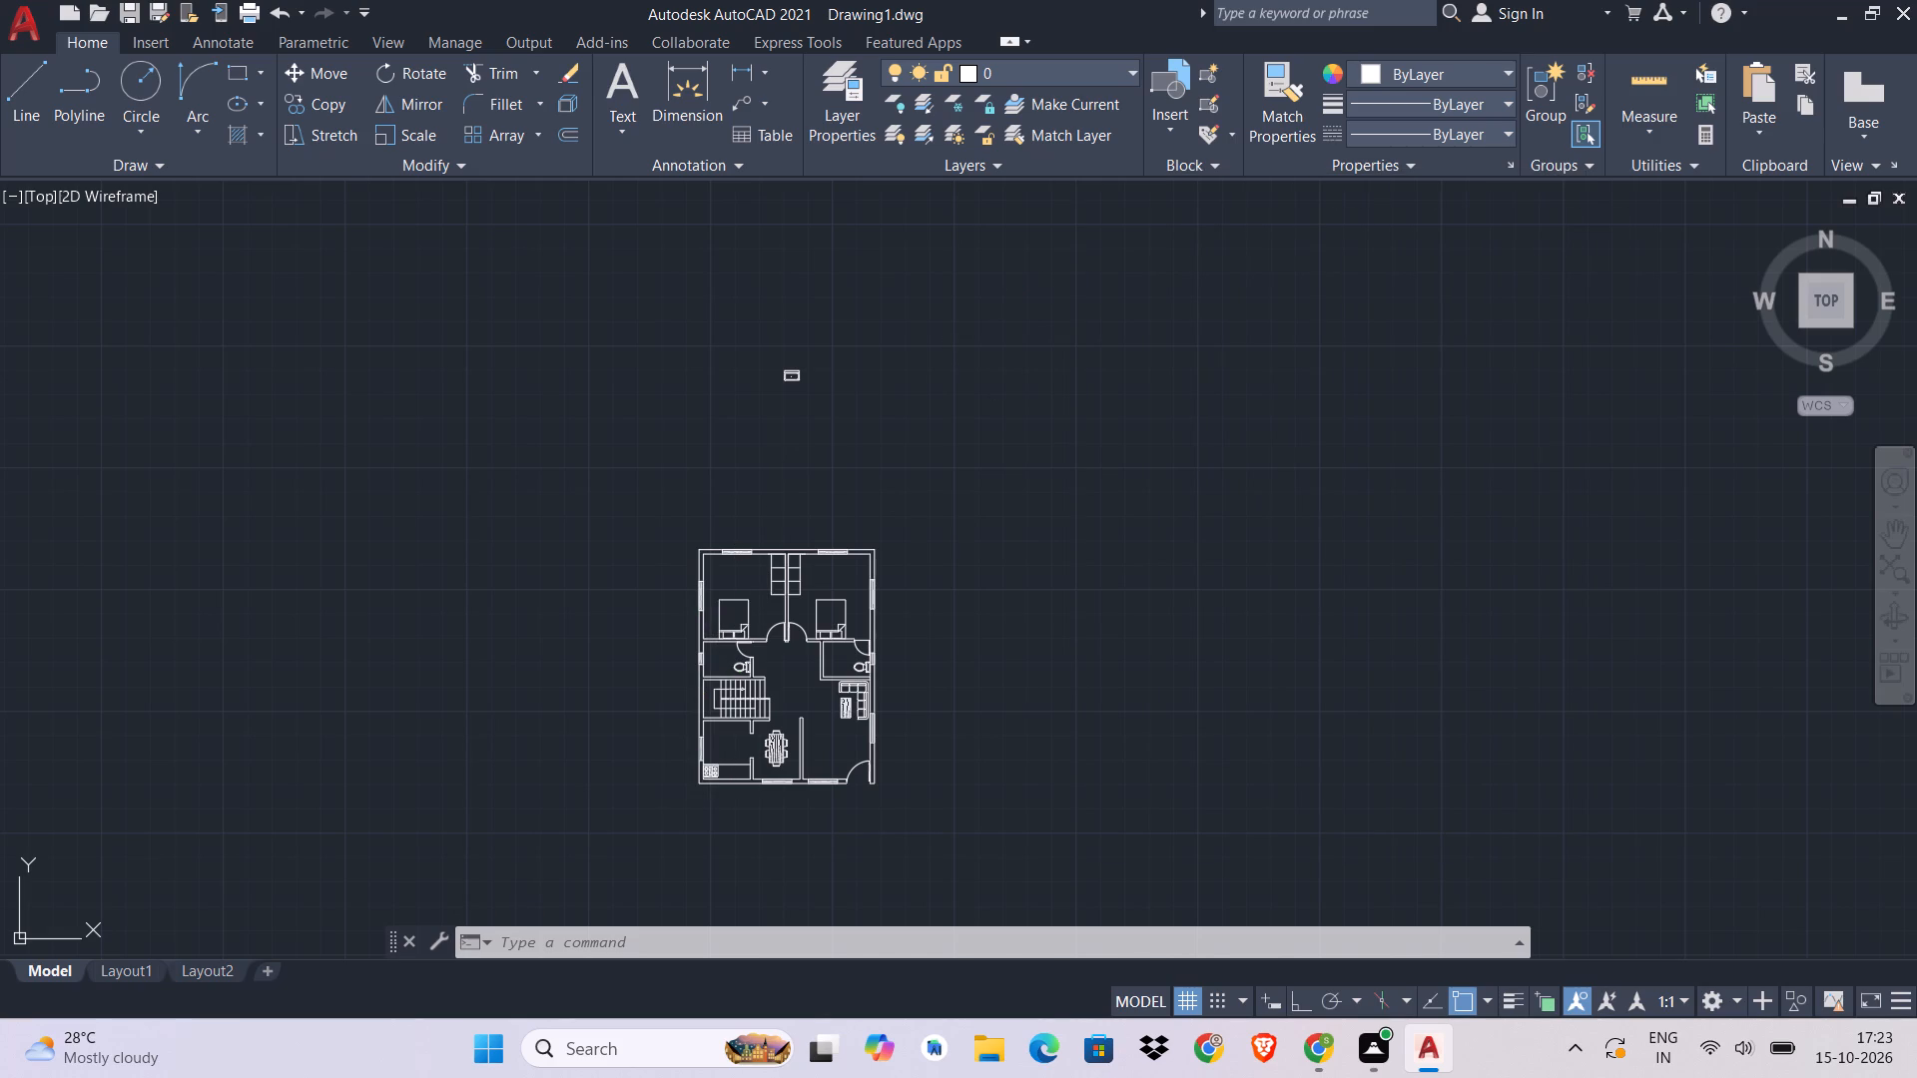
Move the single sink from above the plan onto the right half of the kitchen counter.
{"action": "left_click", "coordinate": [794, 352]}
{"action": "left_click", "coordinate": [723, 465]}
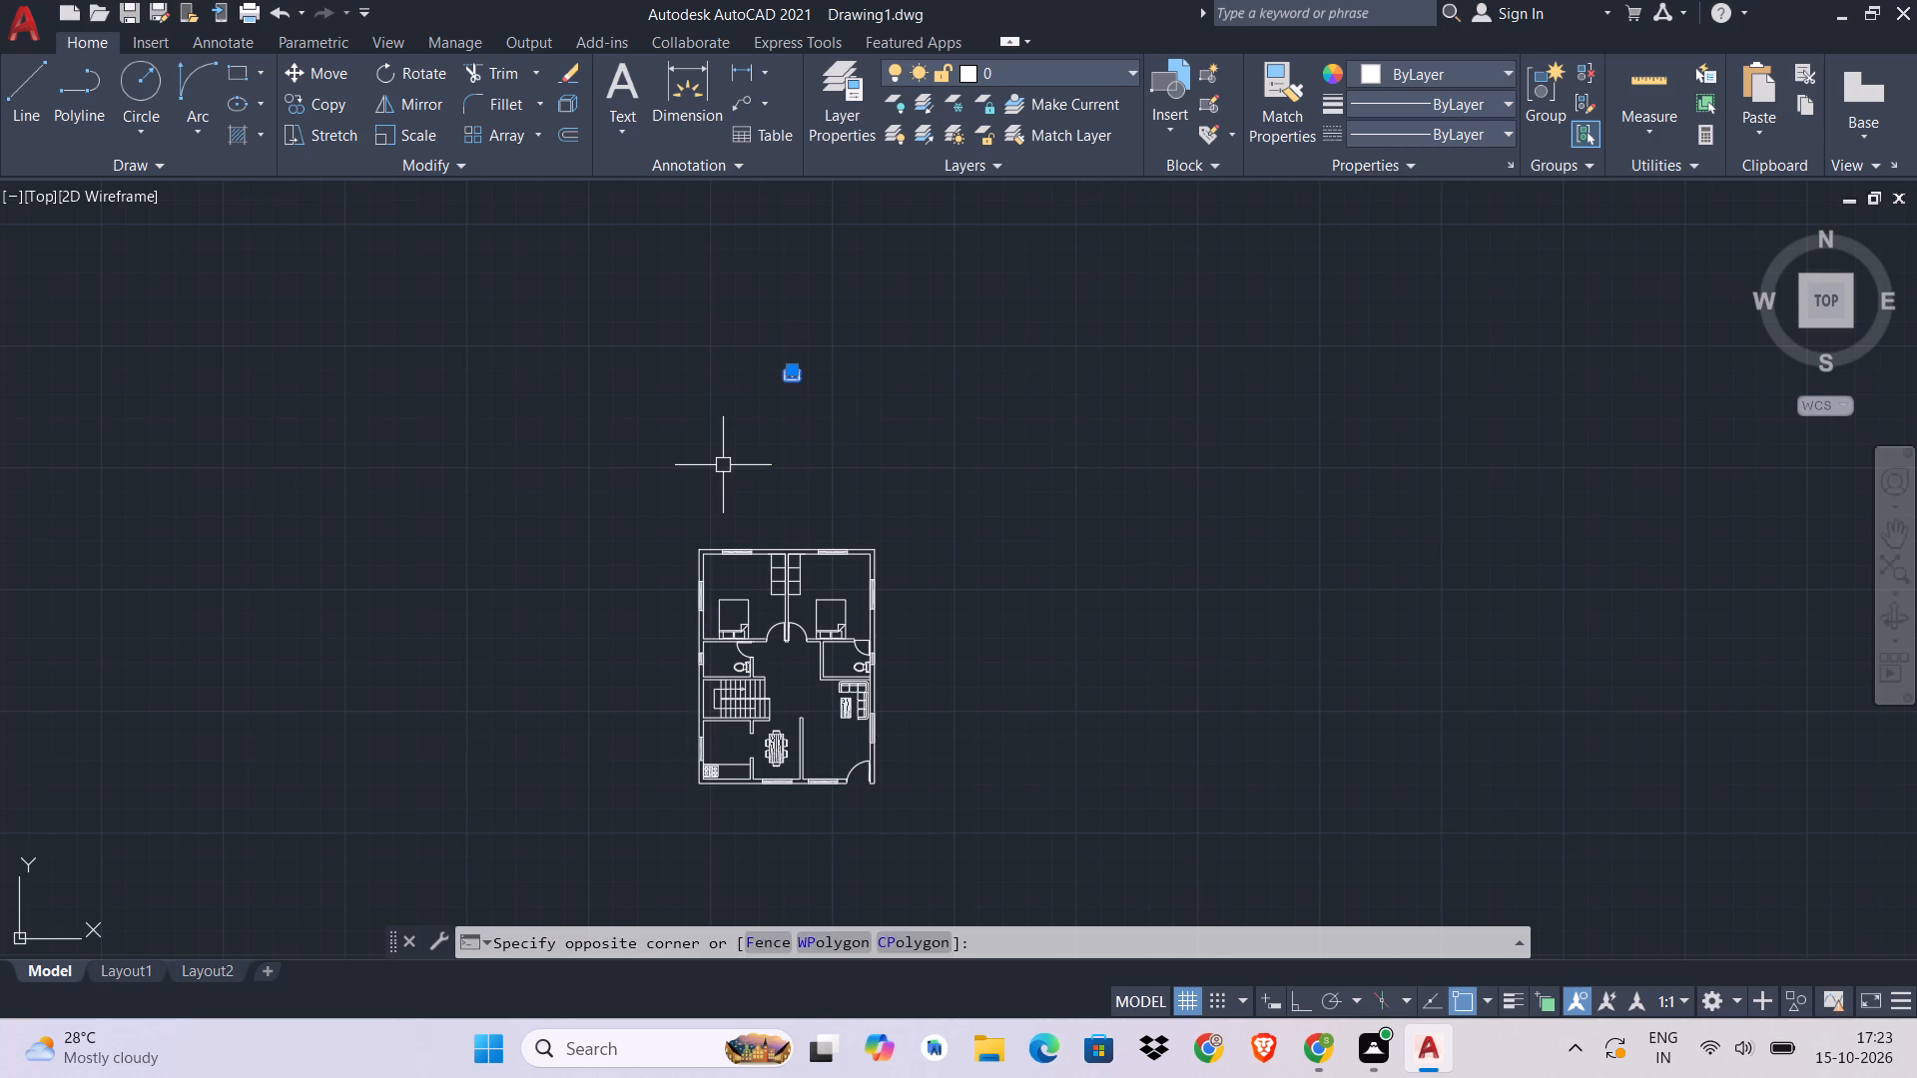
{"action": "key", "text": "m"}
{"action": "key", "text": "space"}
{"action": "left_click", "coordinate": [804, 364]}
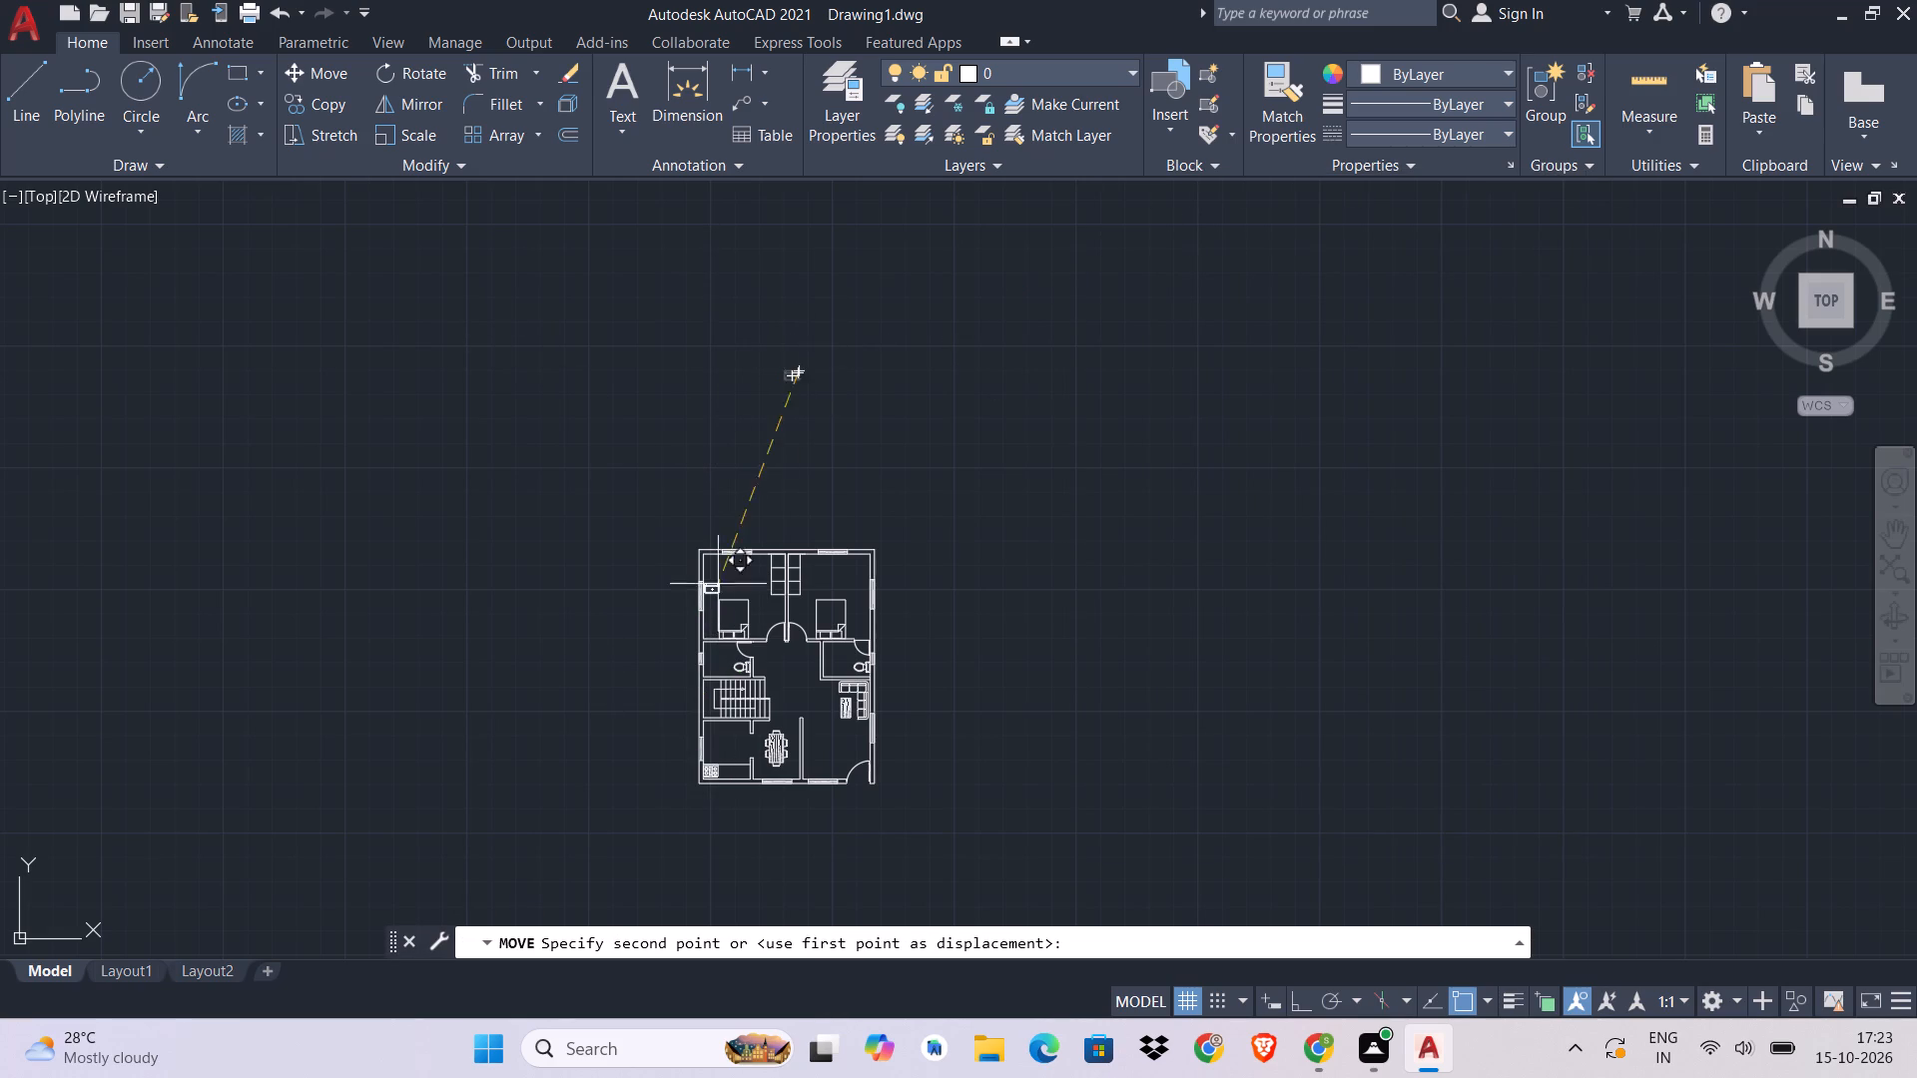
{"action": "middle_click_drag", "start_coordinate": [710, 675], "coordinate": [1055, 445]}
{"action": "scroll", "coordinate": [1054, 497], "scroll_direction": "up", "scroll_amount": 3}
{"action": "scroll", "coordinate": [1147, 651], "scroll_direction": "up", "scroll_amount": 3}
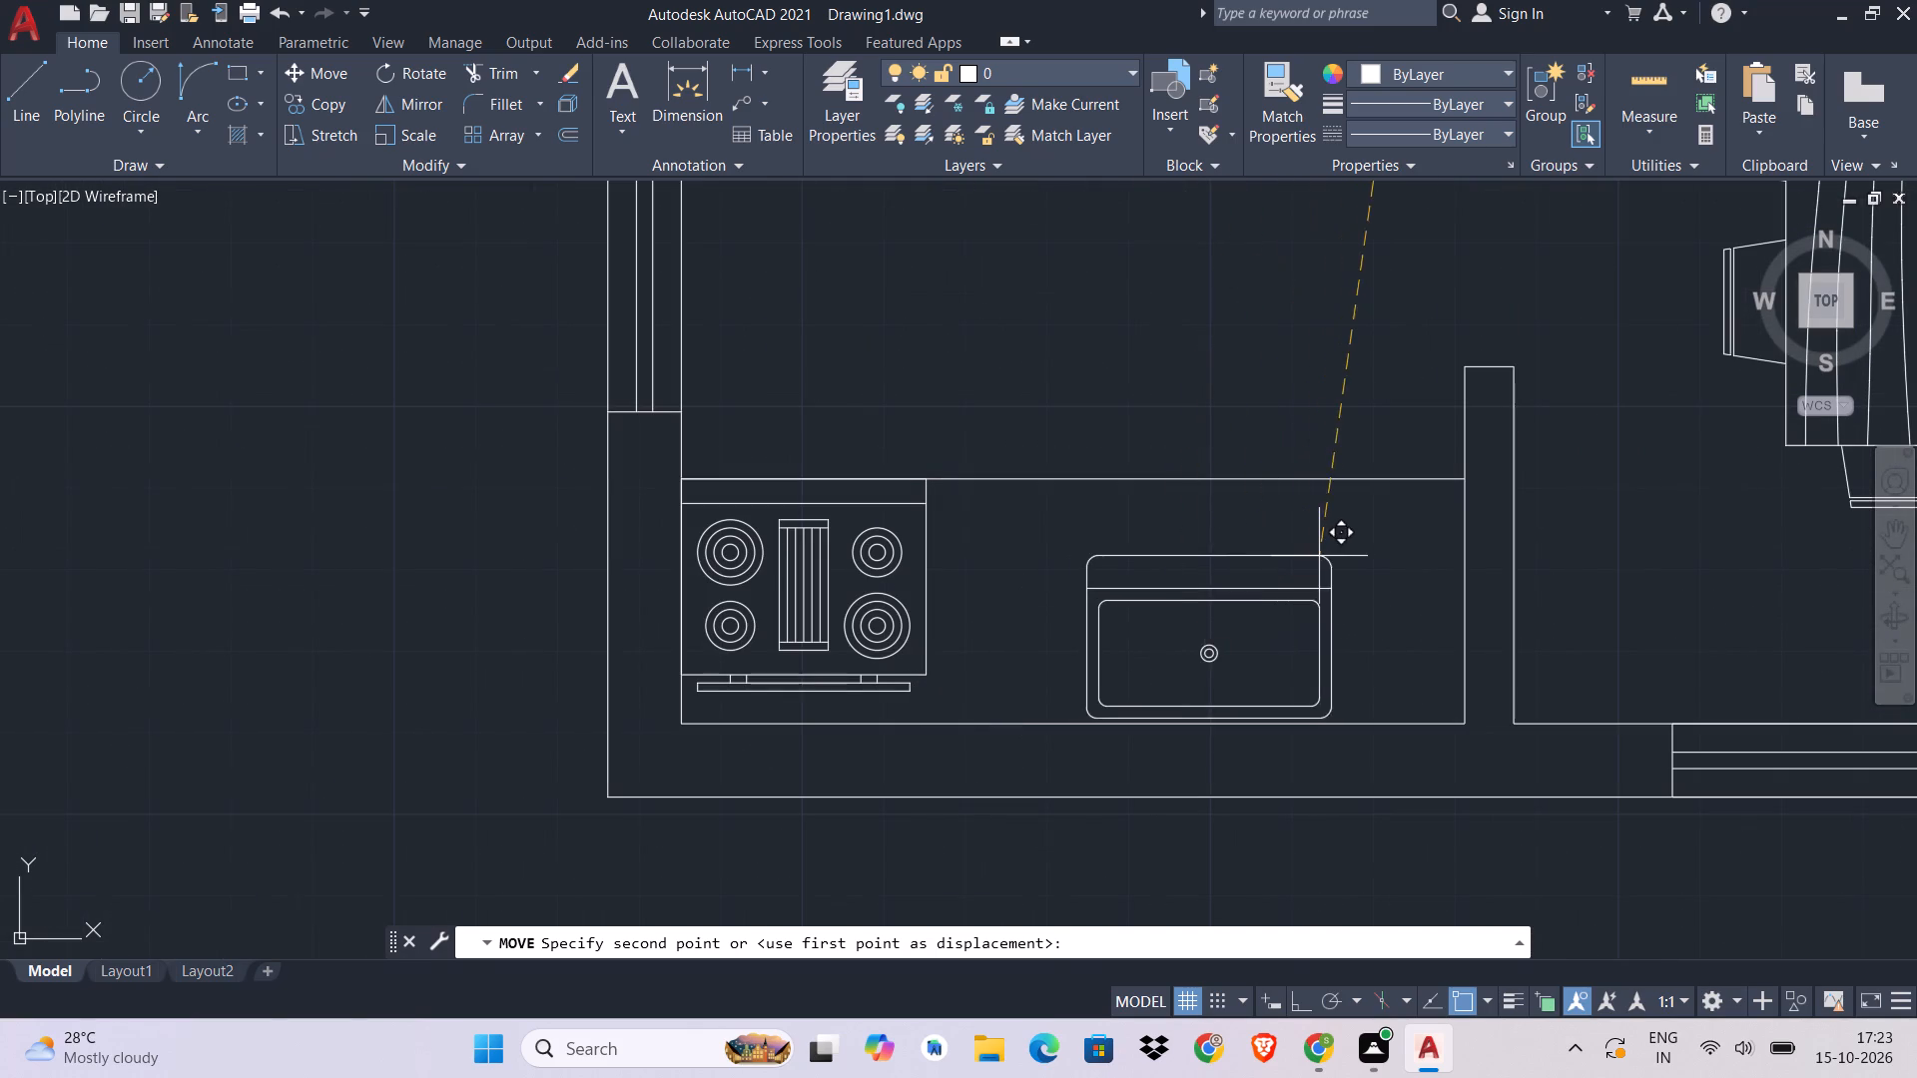
{"action": "left_click", "coordinate": [1357, 529]}
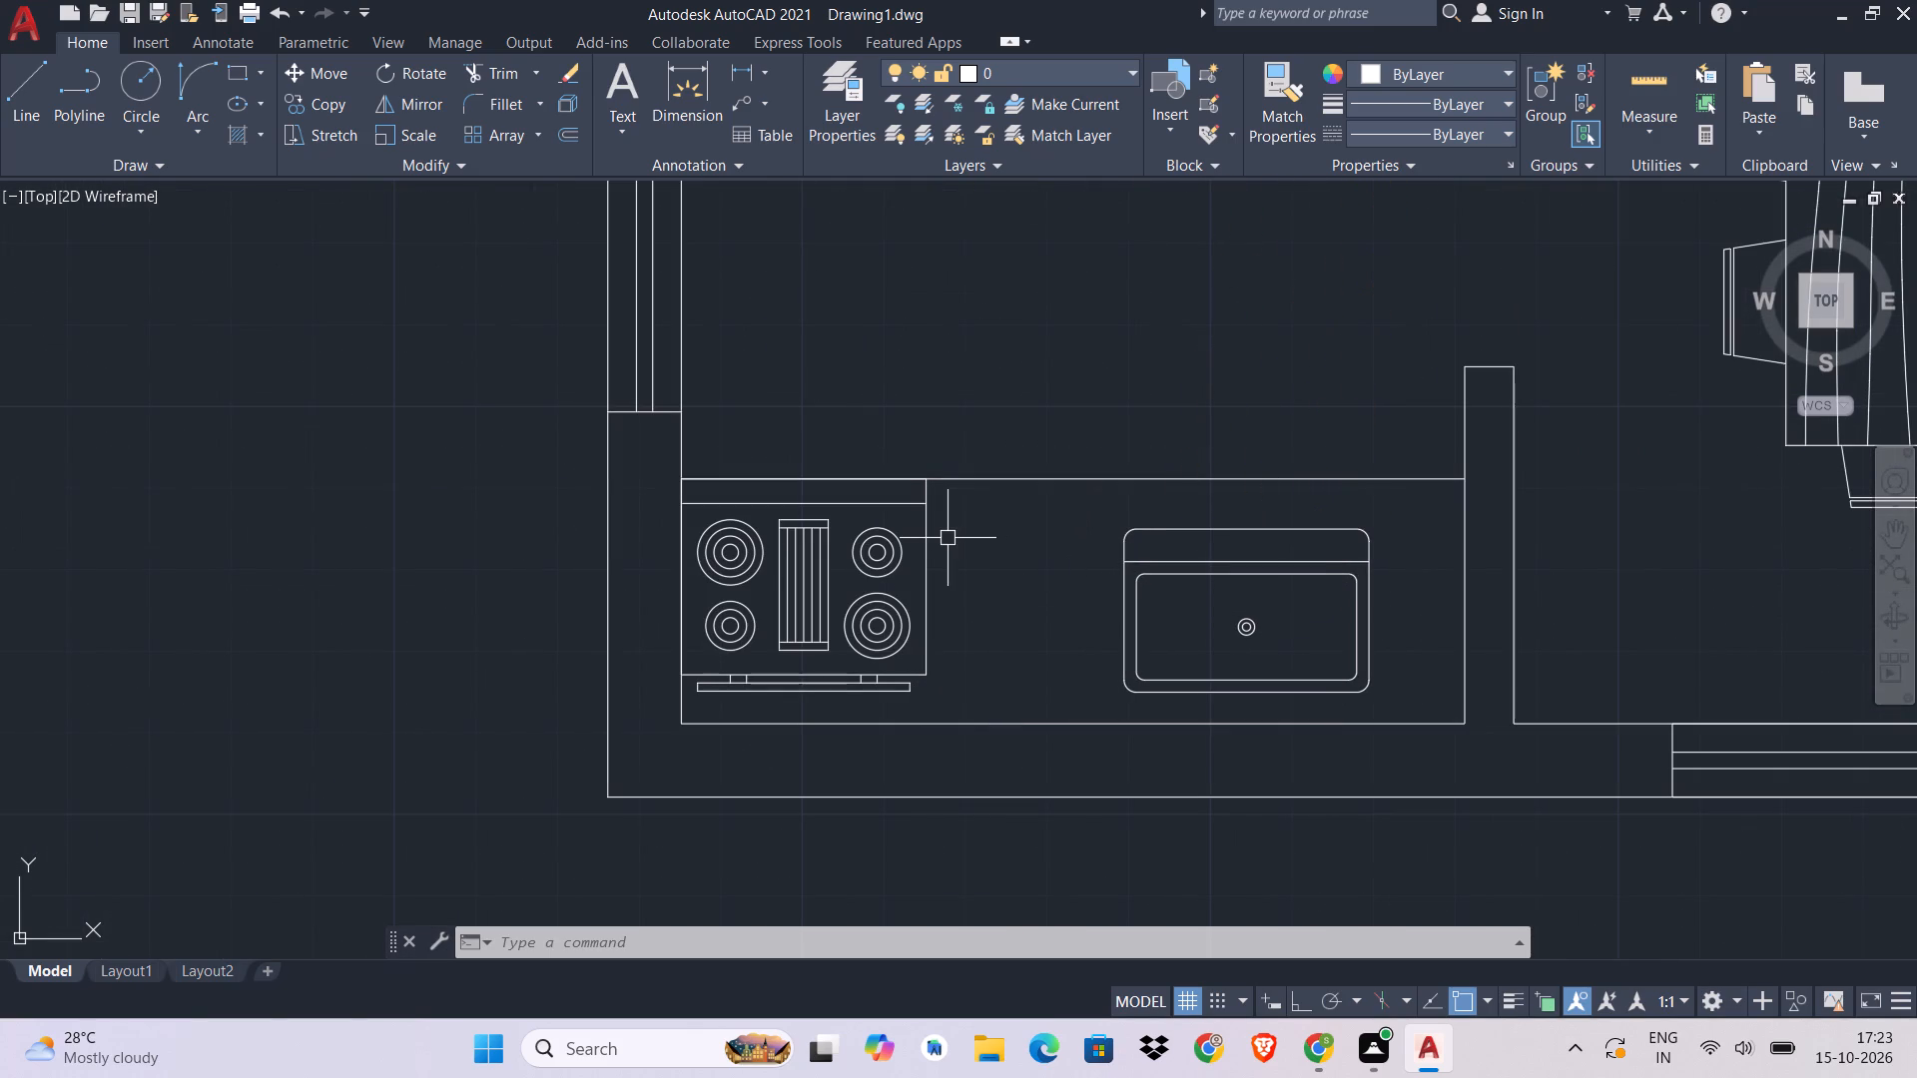
Move the range-oven from the counter's left end to its right half, with its front edge near the bottom wall.
{"action": "left_click", "coordinate": [801, 633]}
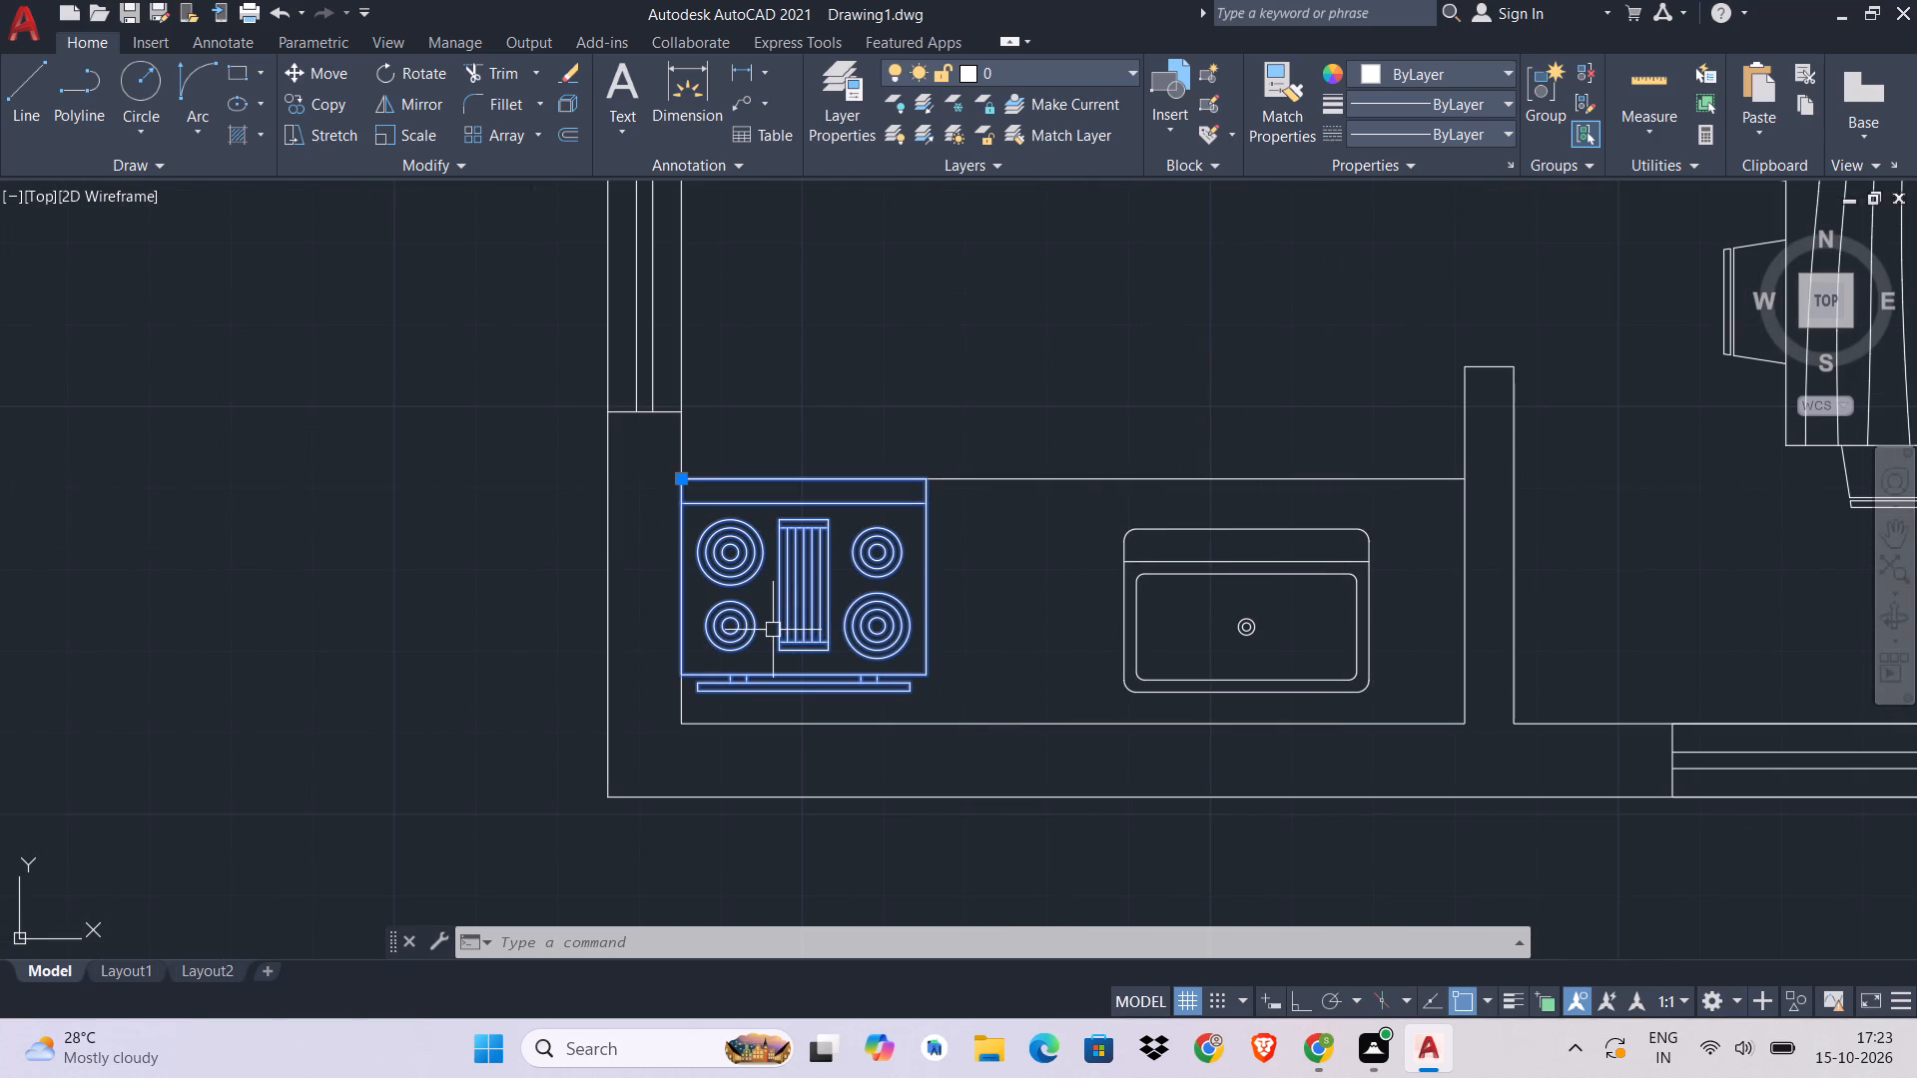
{"action": "key", "text": "m"}
{"action": "key", "text": "space"}
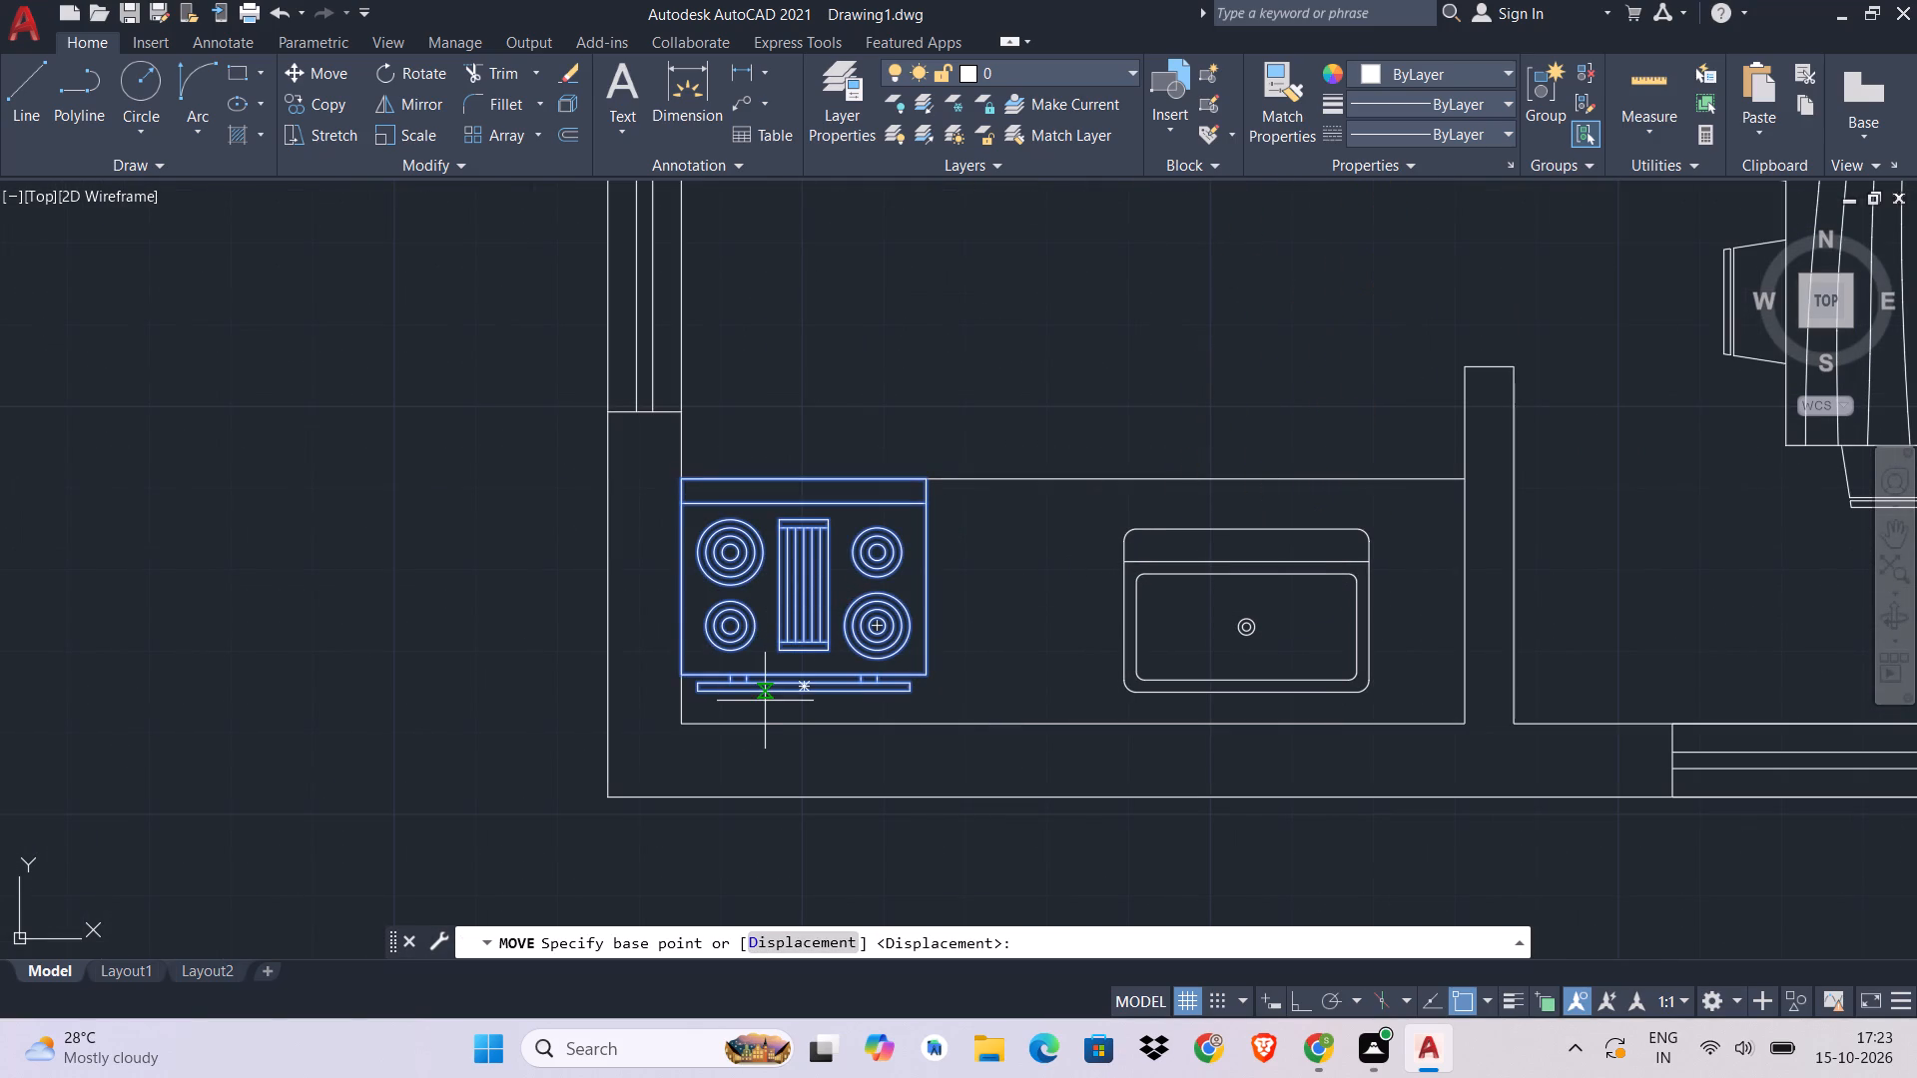
{"action": "left_click", "coordinate": [801, 693]}
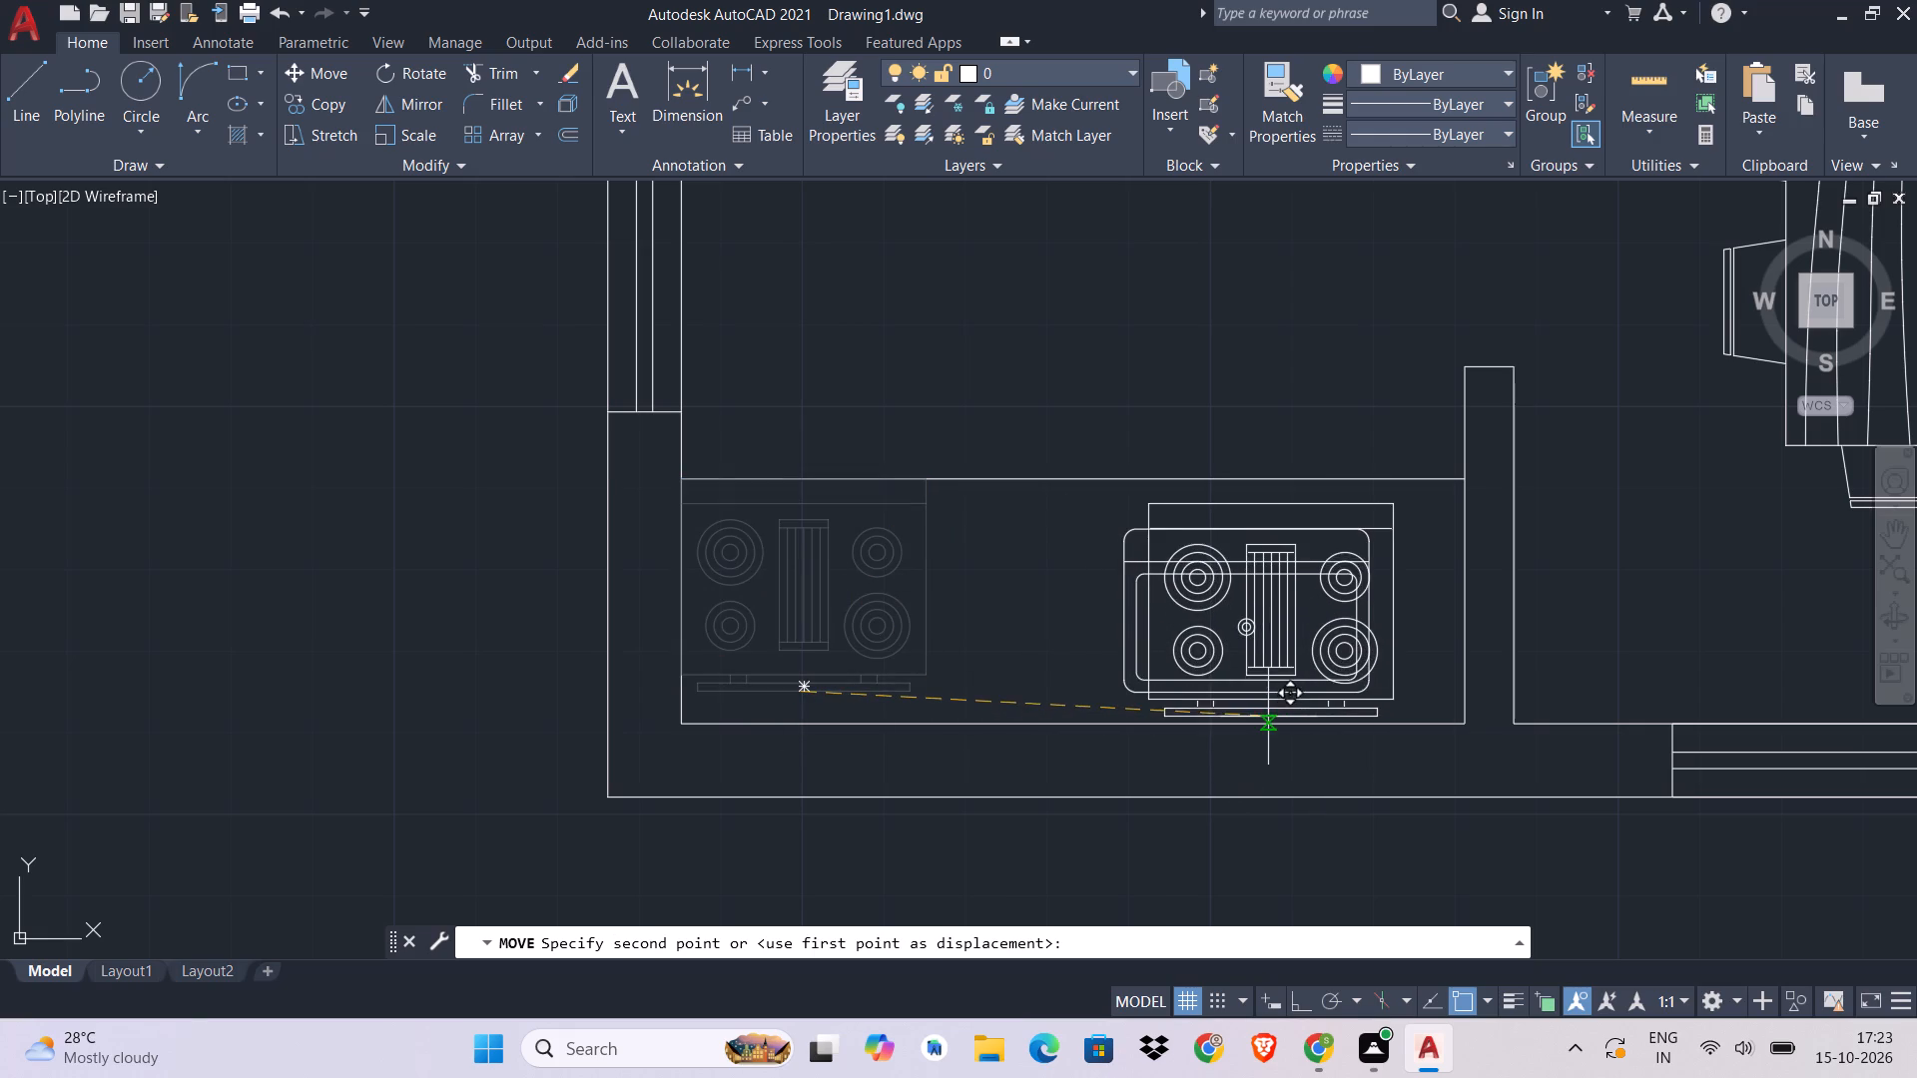
{"action": "left_click", "coordinate": [1265, 713]}
{"action": "key", "text": "Escape"}
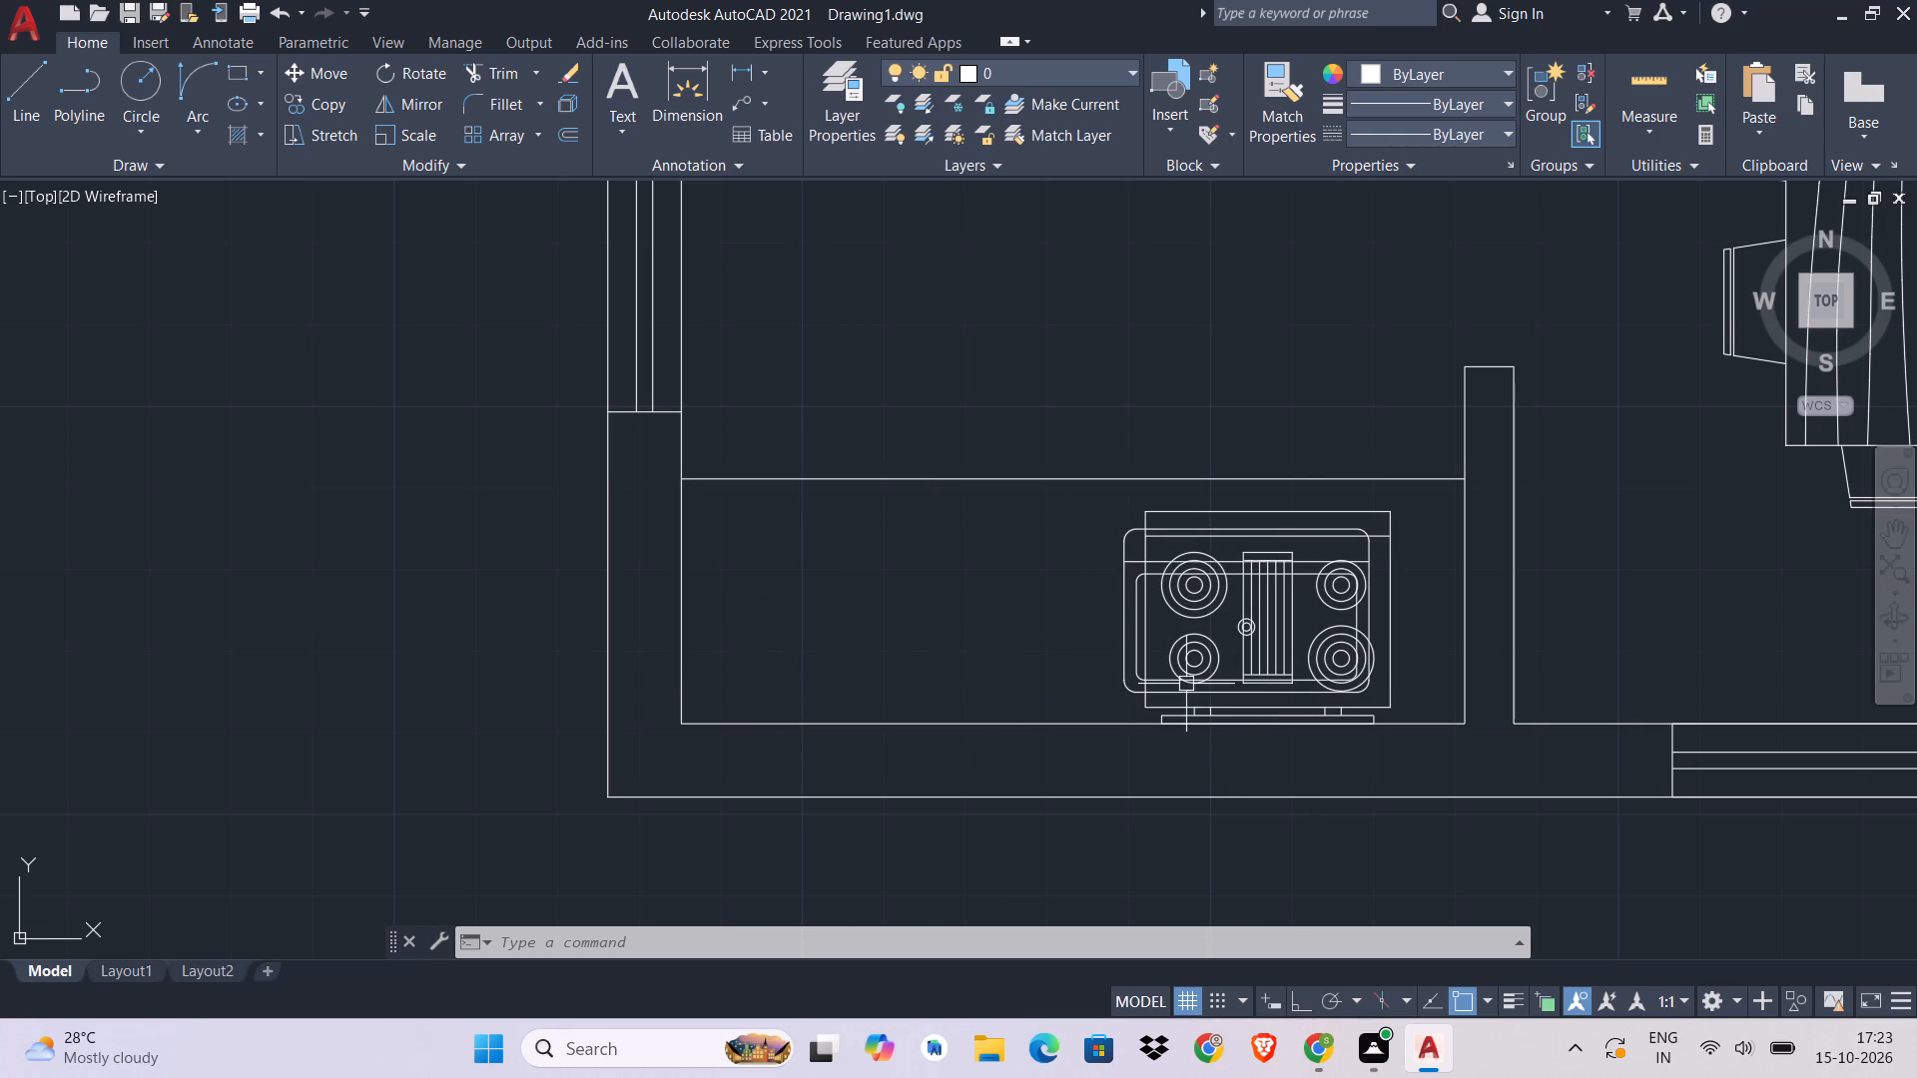
Move the single sink from under the range-oven to the left end of the kitchen counter.
{"action": "left_click", "coordinate": [1127, 682]}
{"action": "type", "text": "M"}
{"action": "key", "text": "space"}
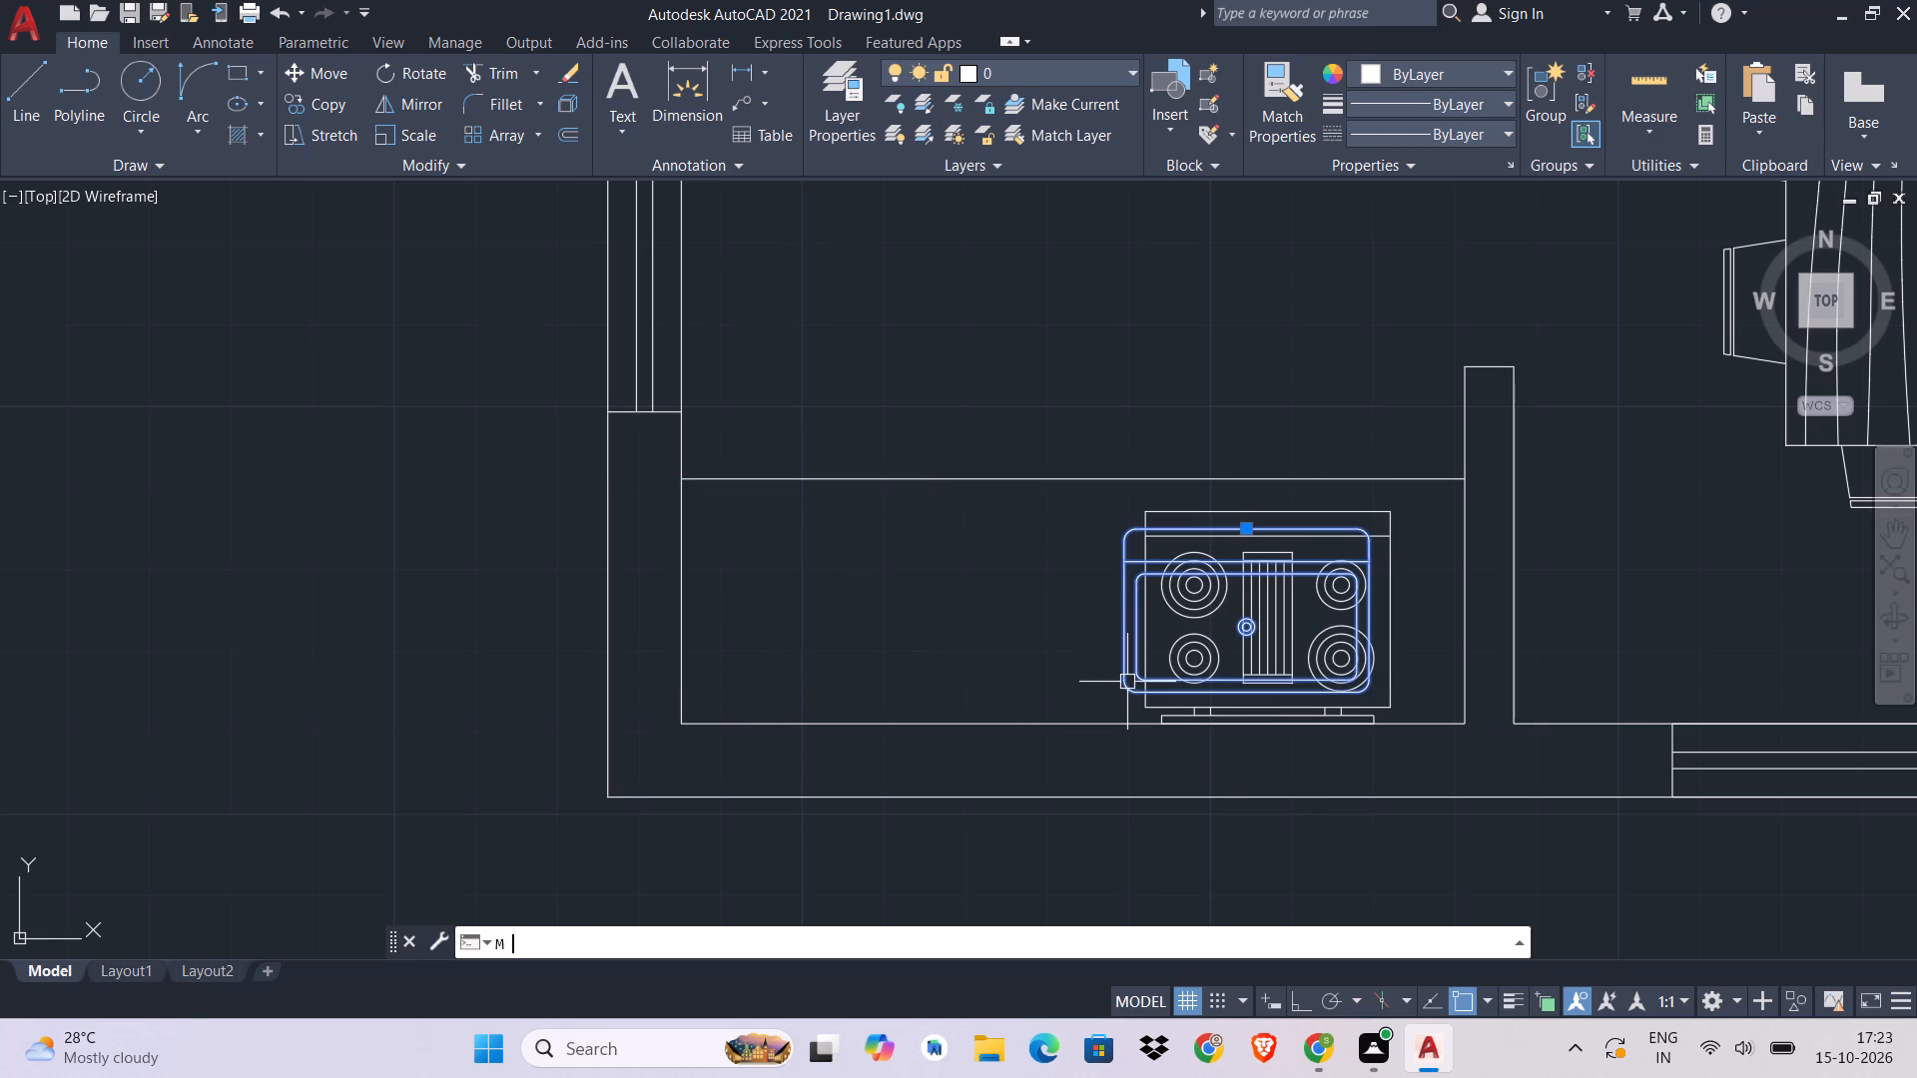
{"action": "left_click", "coordinate": [1239, 625]}
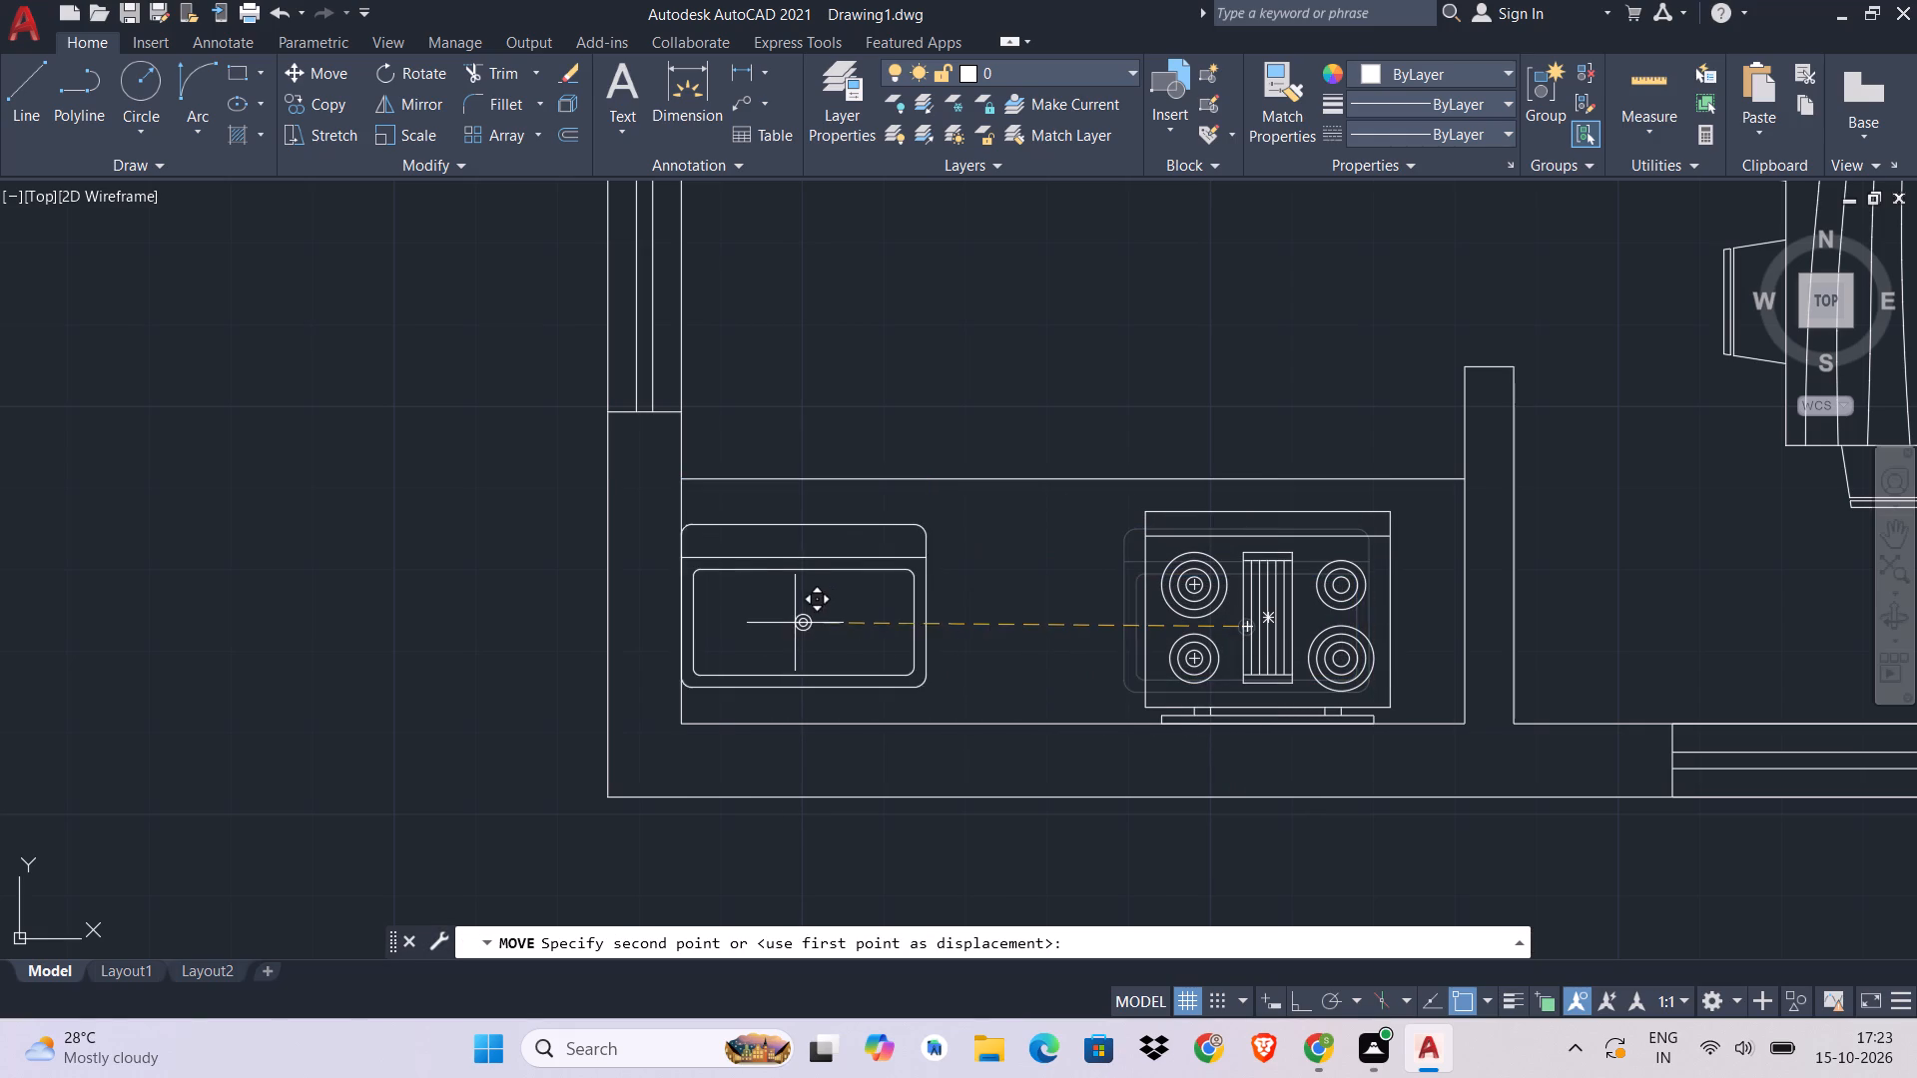
{"action": "left_click", "coordinate": [830, 620]}
{"action": "key", "text": "Escape"}
{"action": "scroll", "coordinate": [1063, 669], "scroll_direction": "down", "scroll_amount": 2}
{"action": "middle_click_drag", "start_coordinate": [1064, 670], "coordinate": [1066, 670]}
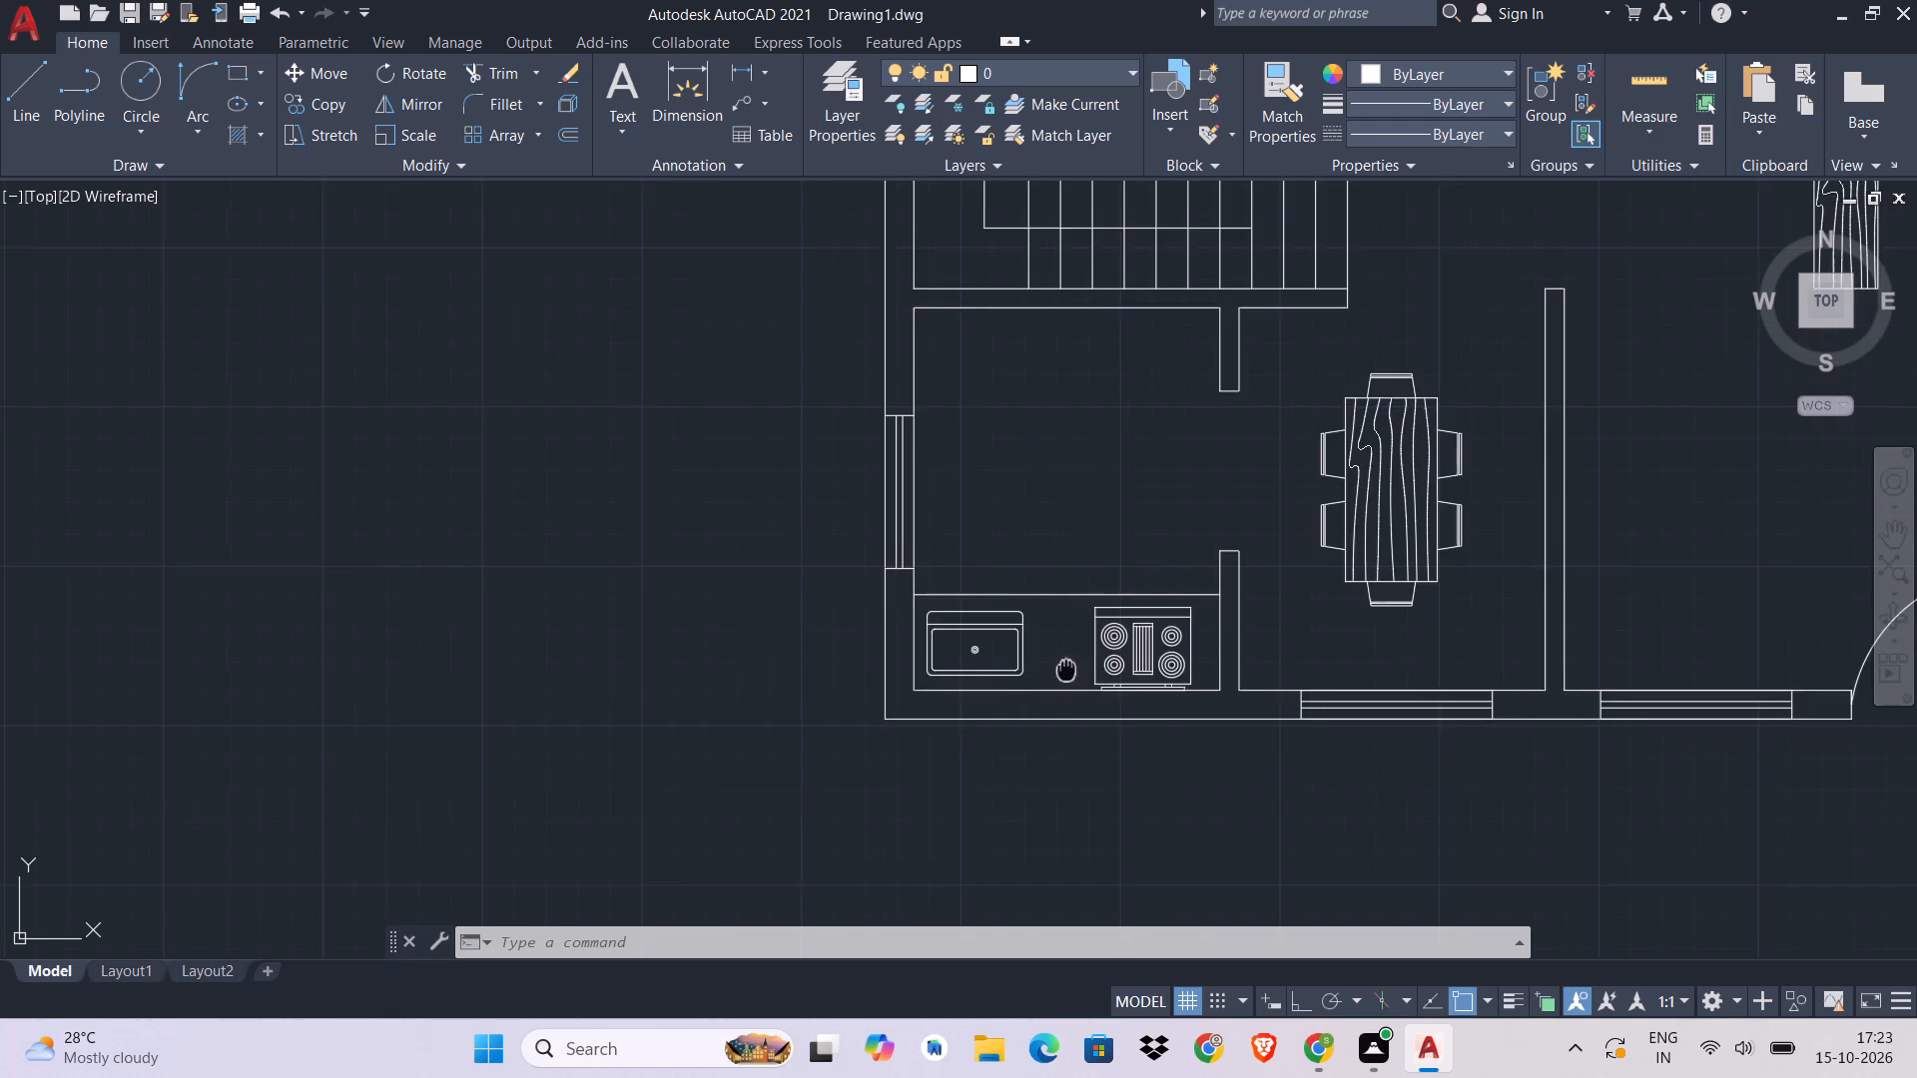
{"action": "middle_click_drag", "start_coordinate": [1066, 670], "coordinate": [1124, 719]}
{"action": "scroll", "coordinate": [1124, 703], "scroll_direction": "down", "scroll_amount": 2}
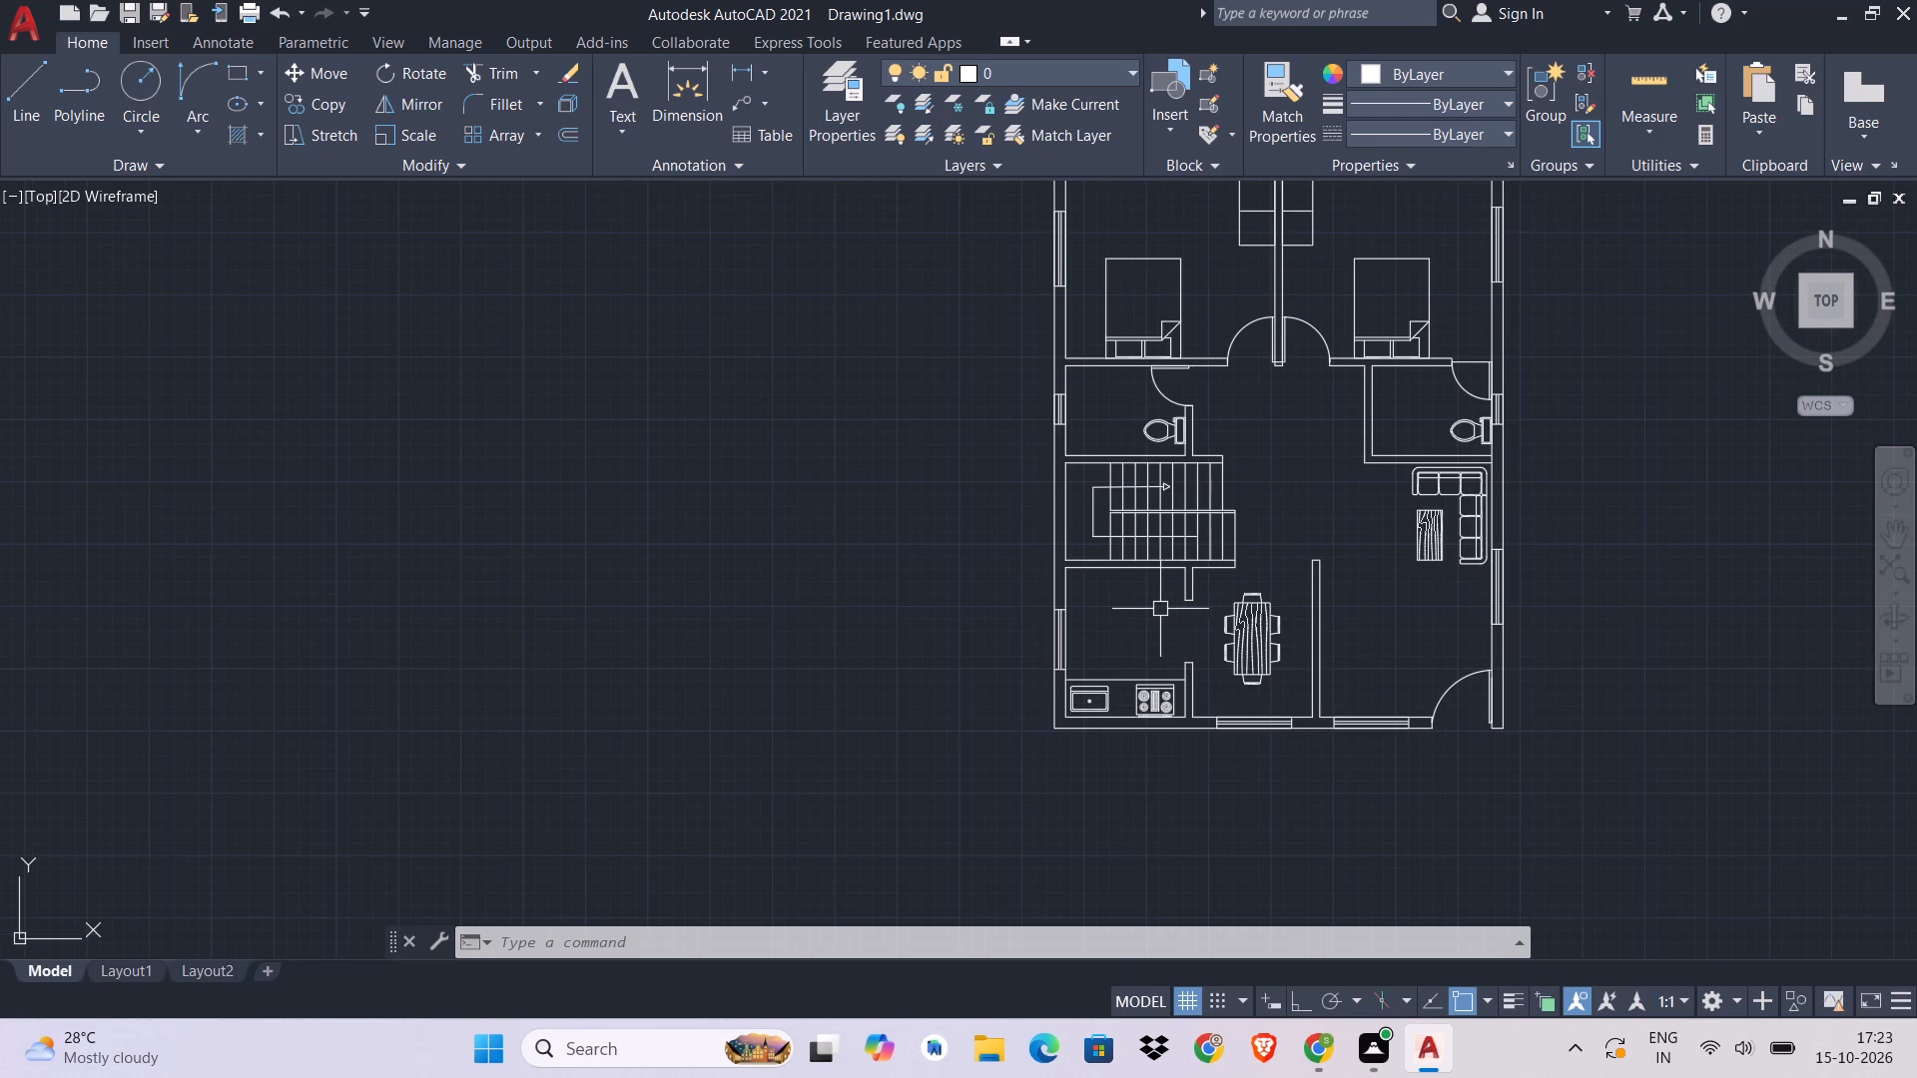
Add a multiline text label KITCHEN in the kitchen above the counter, with a text height of 6".
{"action": "type", "text": "MT"}
{"action": "key", "text": "space"}
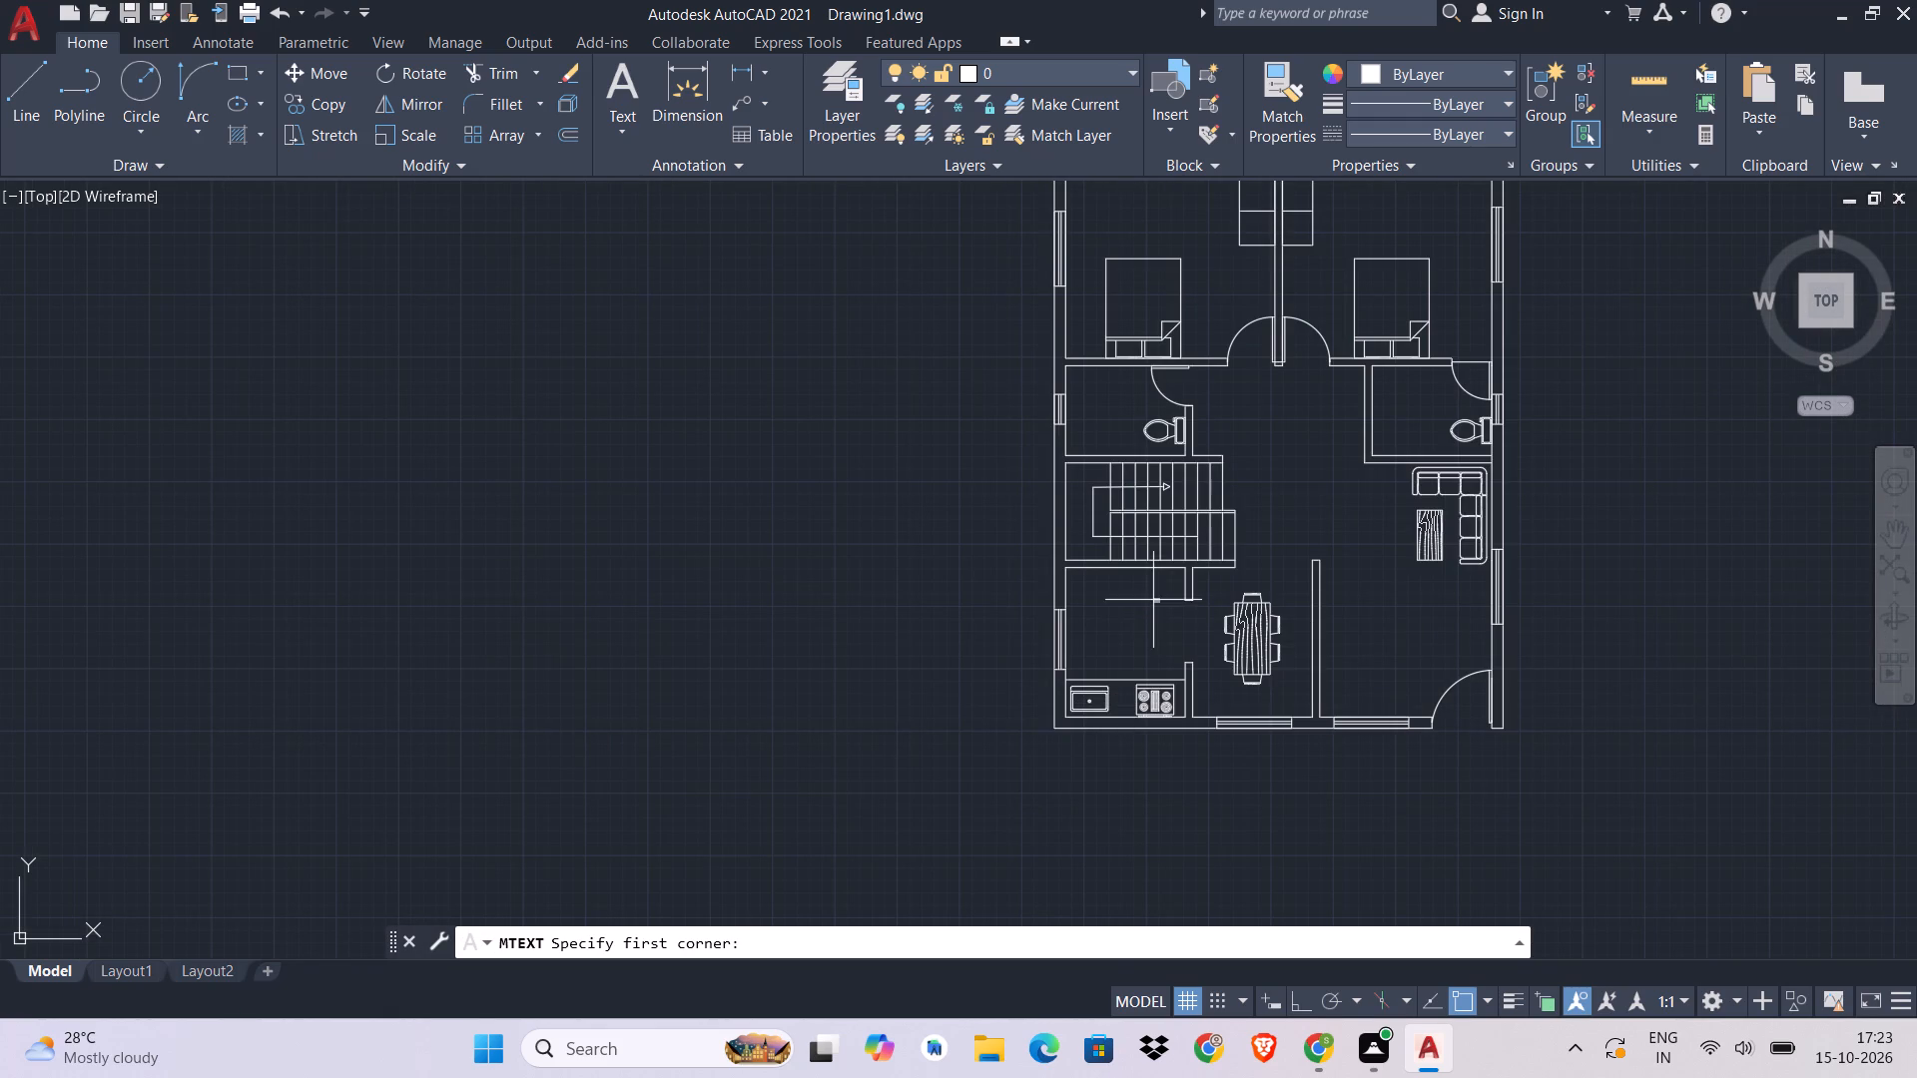
{"action": "scroll", "coordinate": [1082, 598], "scroll_direction": "up", "scroll_amount": 2}
{"action": "left_click", "coordinate": [1108, 616]}
{"action": "left_click", "coordinate": [1288, 722]}
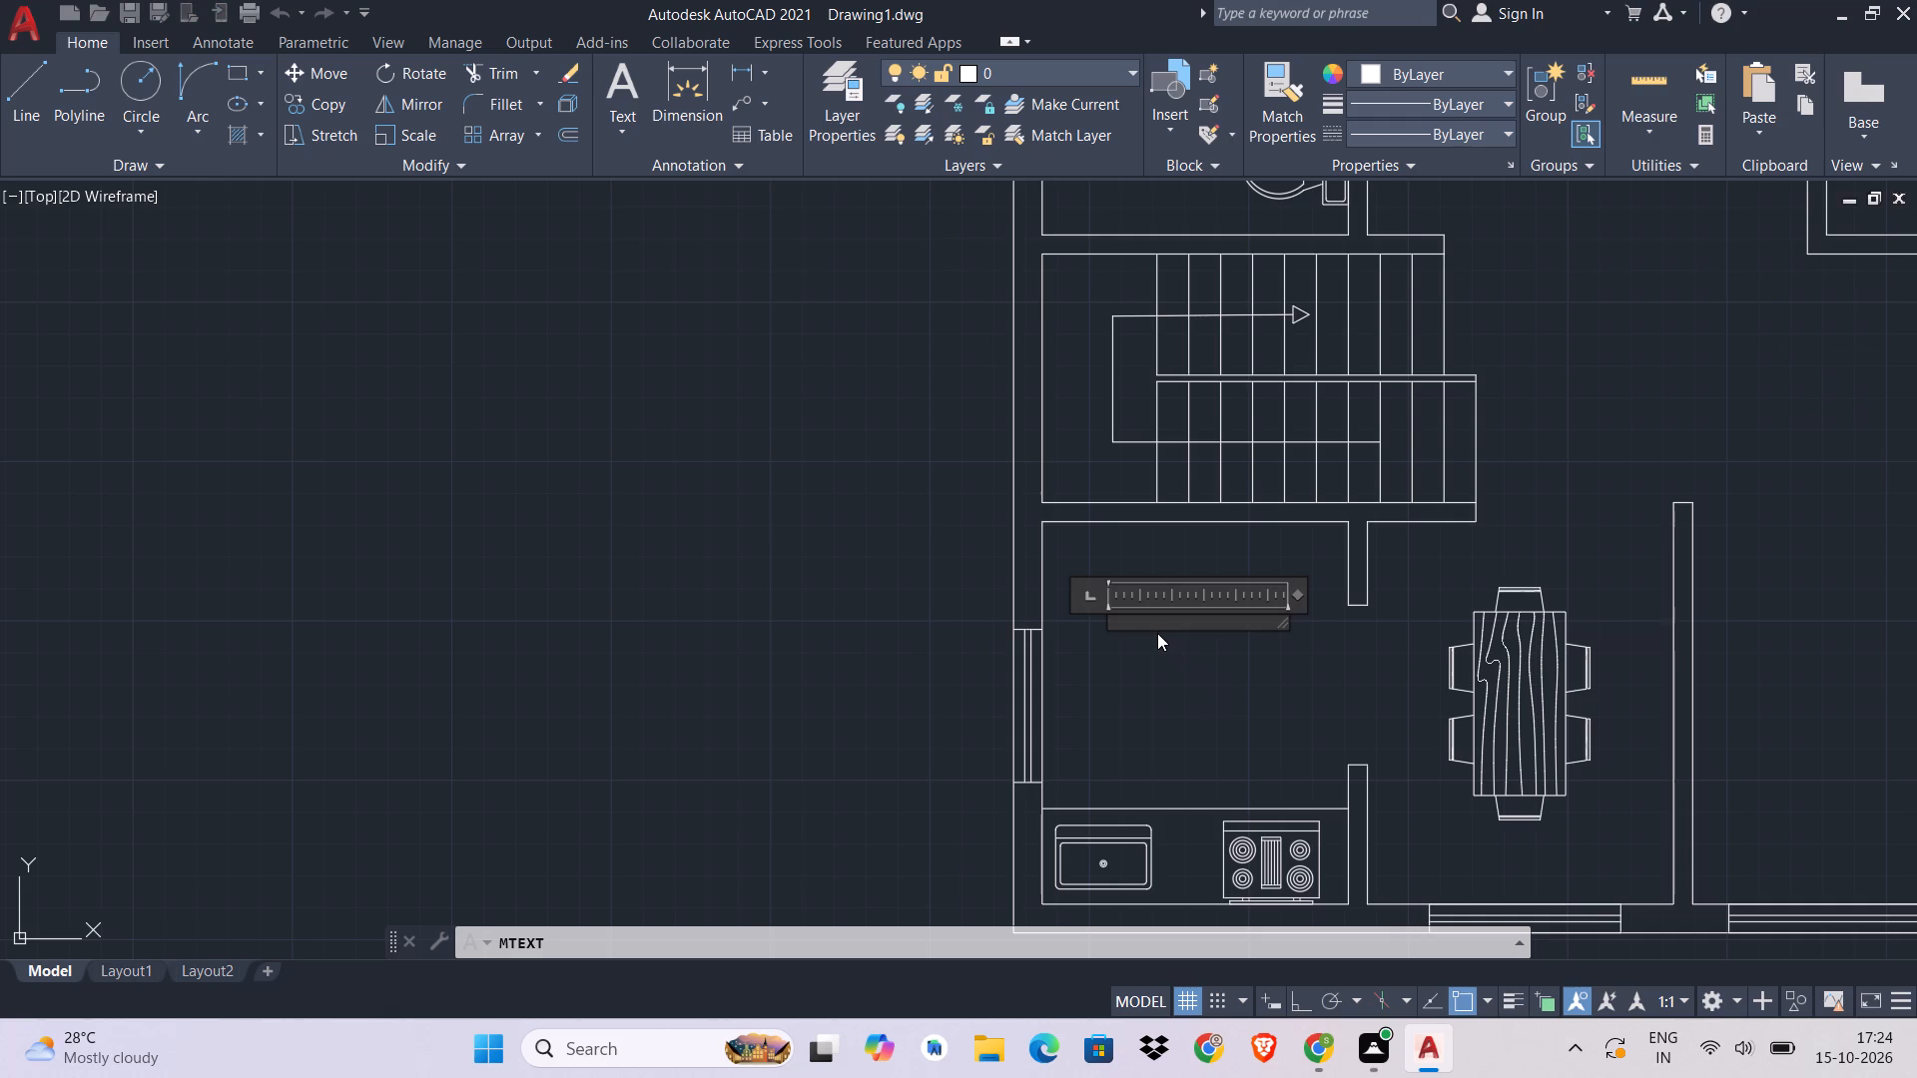
{"action": "left_click", "coordinate": [1159, 617]}
{"action": "type", "text": "KIT"}
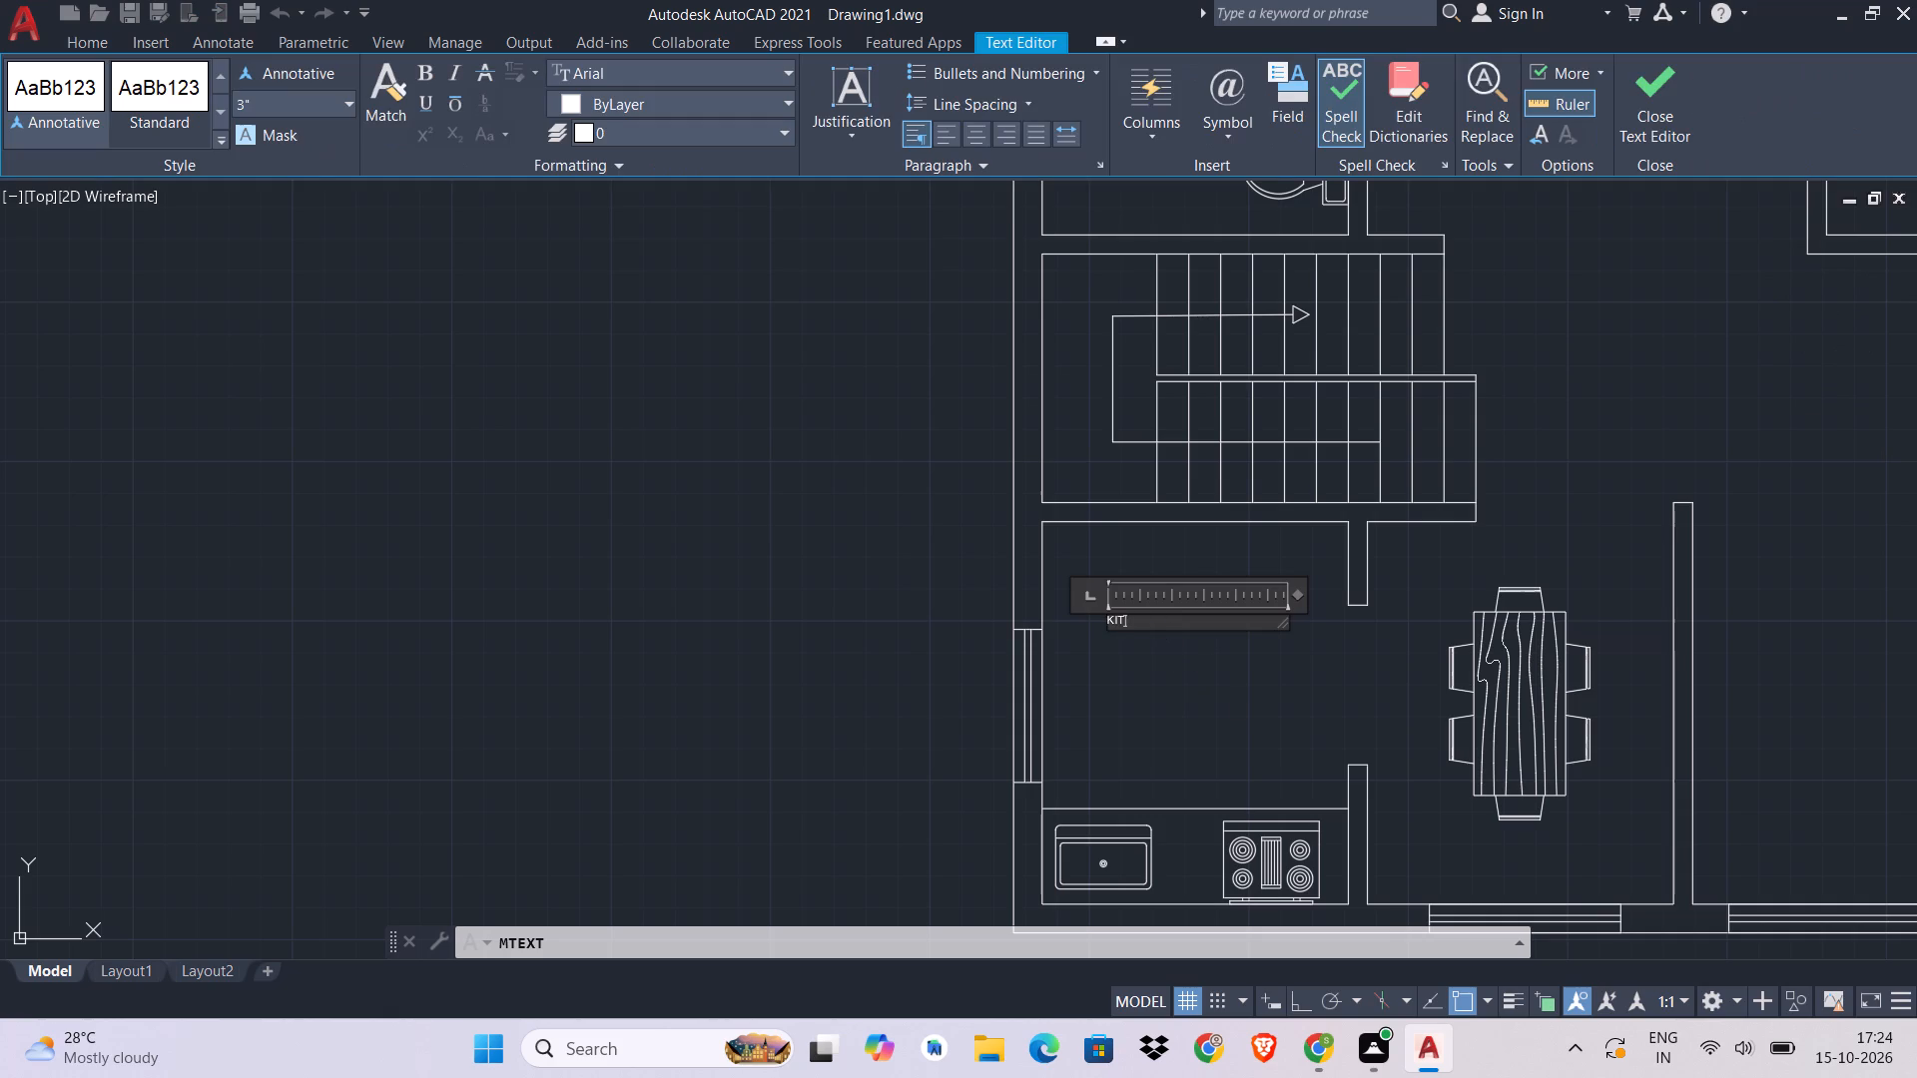
{"action": "type", "text": "CHEN"}
{"action": "left_click_drag", "start_coordinate": [1158, 618], "coordinate": [1055, 612]}
{"action": "left_click", "coordinate": [323, 113]}
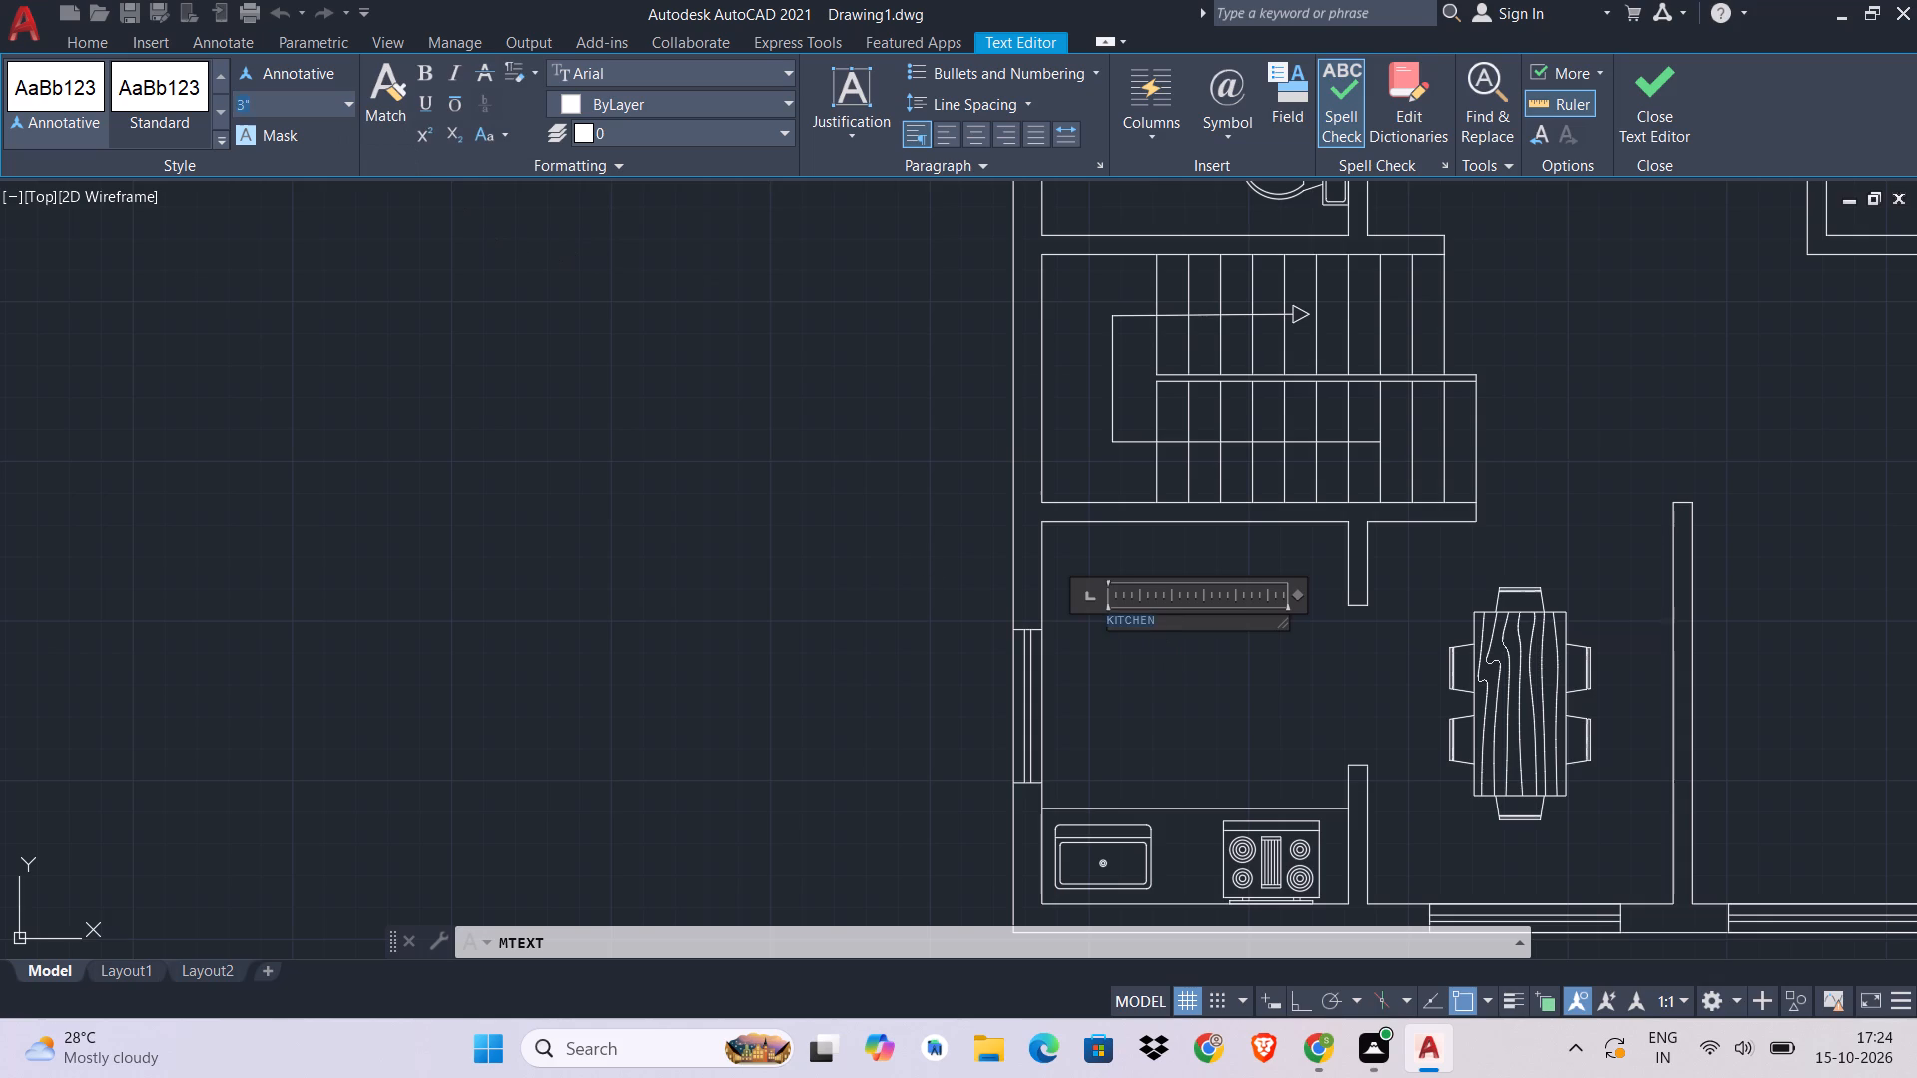
{"action": "key", "text": "BackSpace"}
{"action": "key", "text": "6"}
{"action": "key", "text": "Return"}
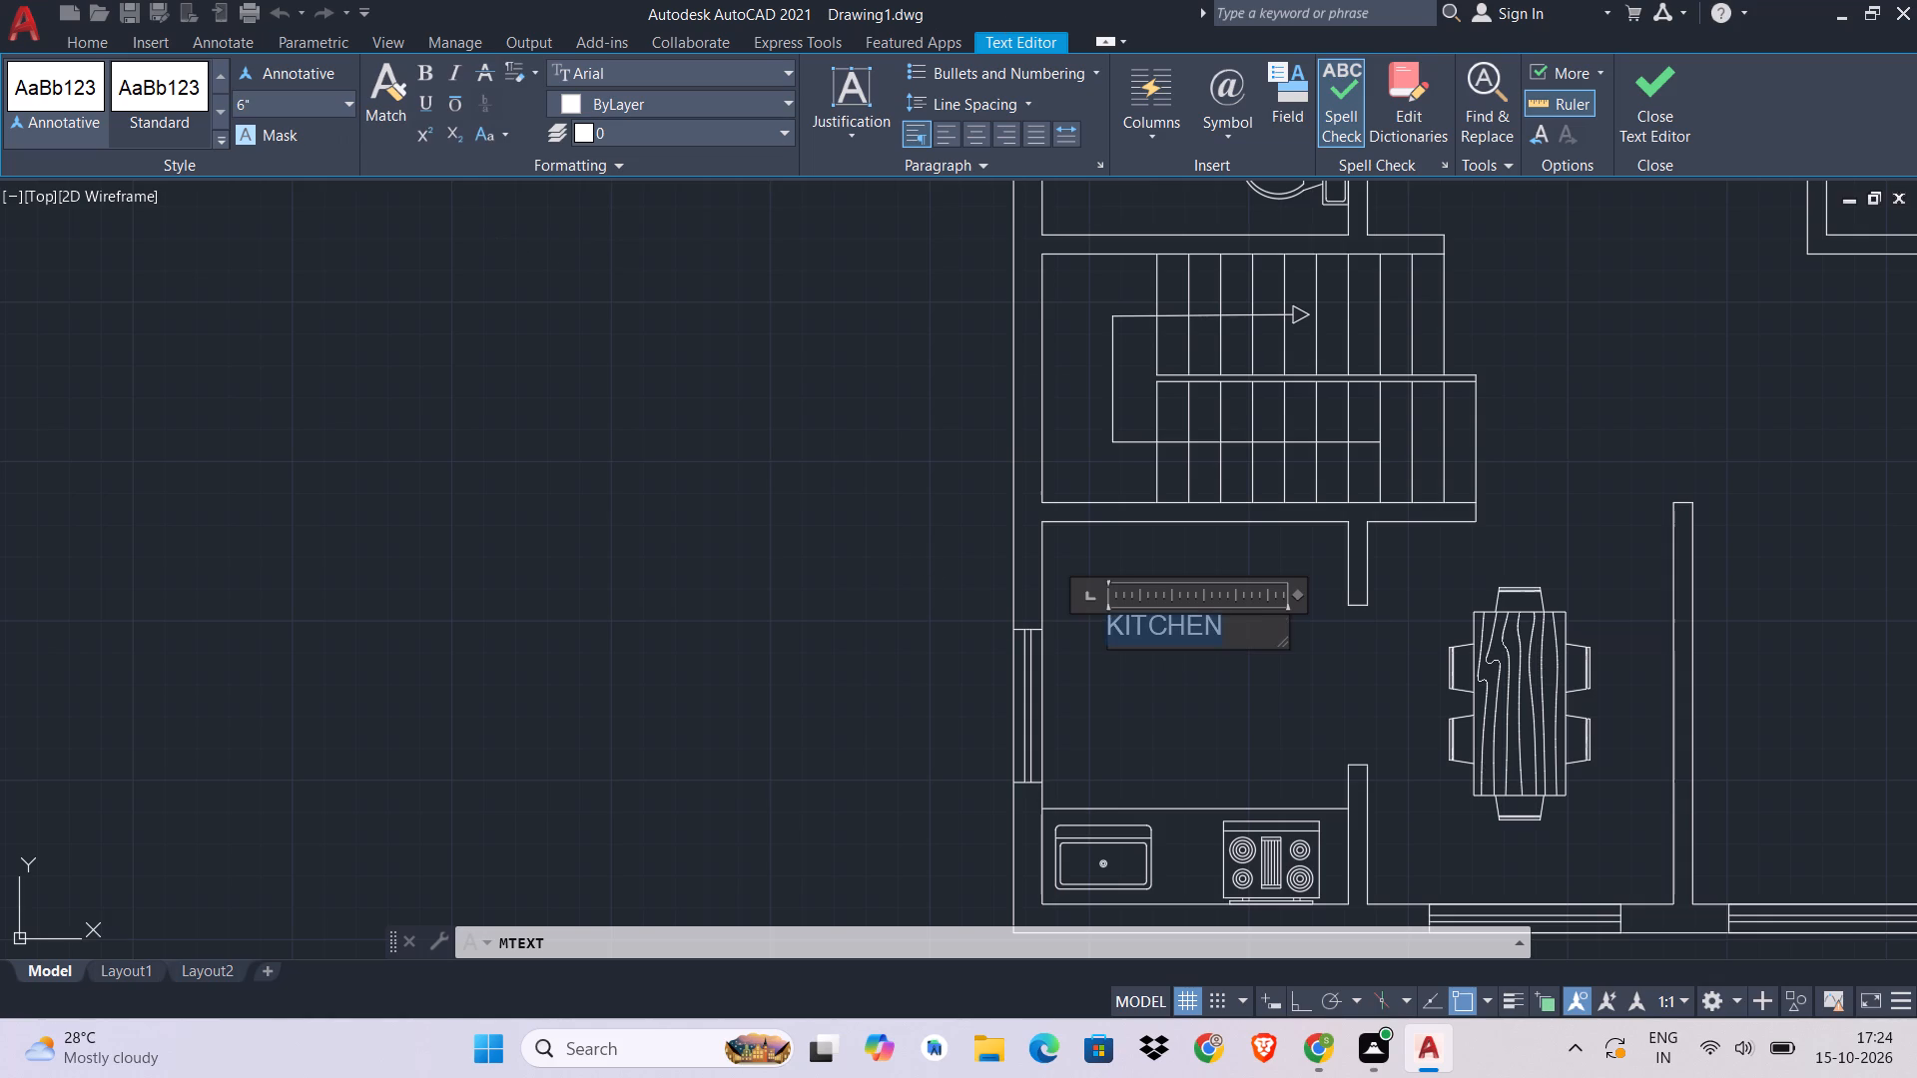
Add a second line 8'X10' to the KITCHEN label, indented with spaces to sit centred below the name.
{"action": "left_click", "coordinate": [1226, 638]}
{"action": "key", "text": "Return"}
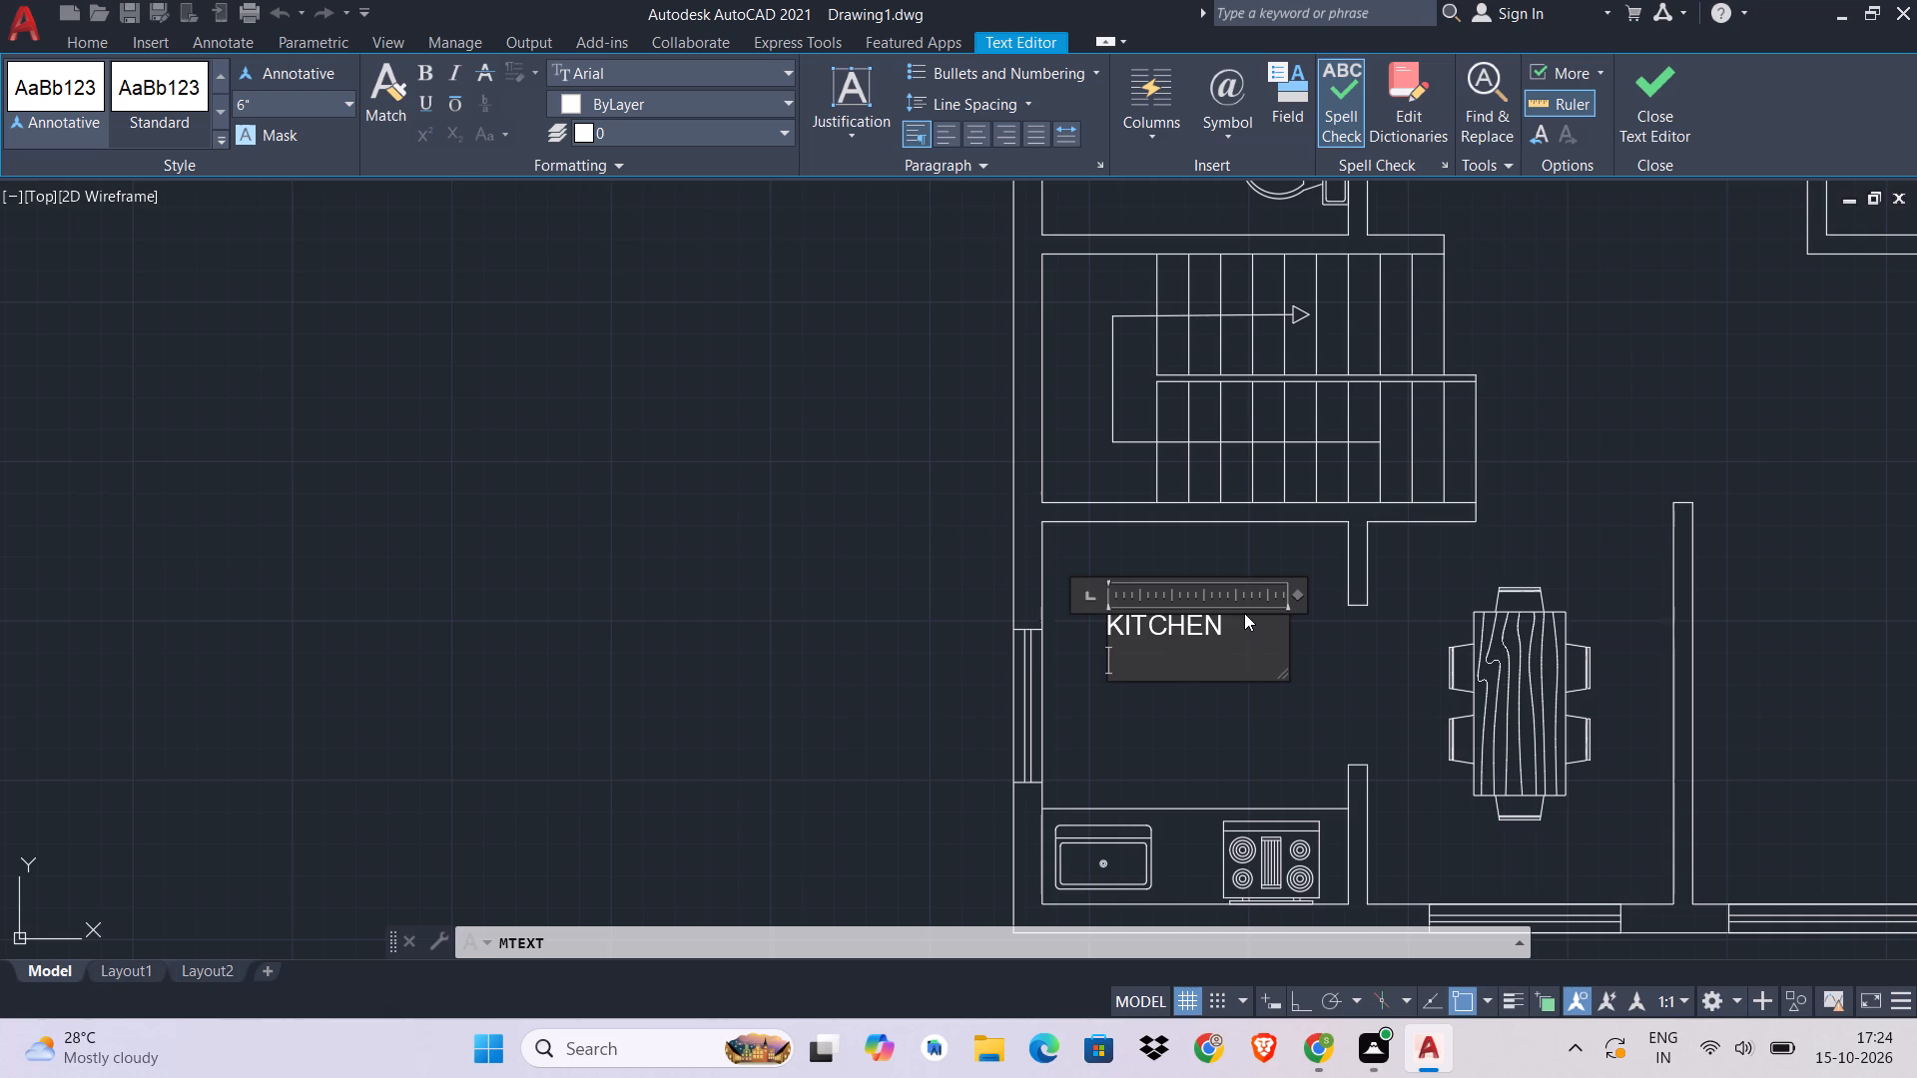
{"action": "key", "text": "space"}
{"action": "type", "text": "8'"}
{"action": "key", "text": "x"}
{"action": "type", "text": "10'"}
{"action": "left_click", "coordinate": [1115, 659]}
{"action": "key", "text": "space"}
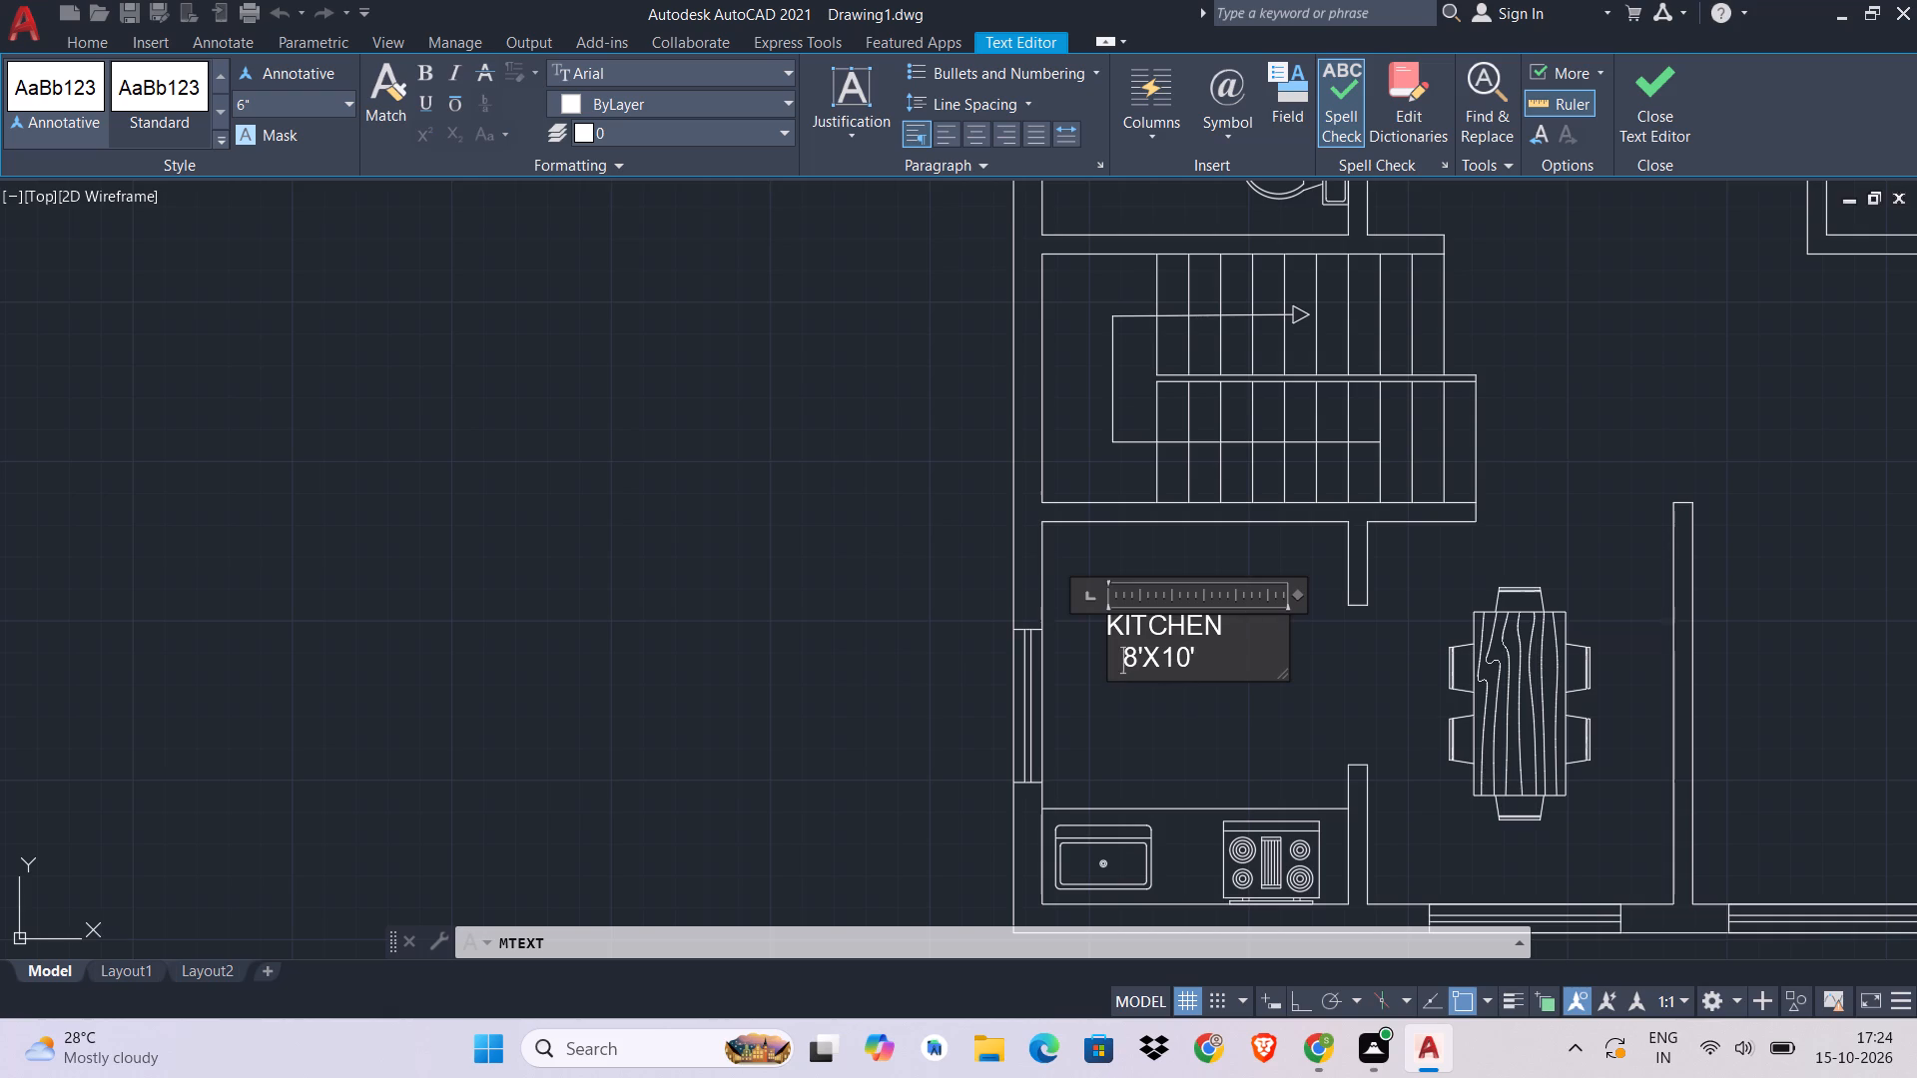
{"action": "left_click", "coordinate": [1644, 106]}
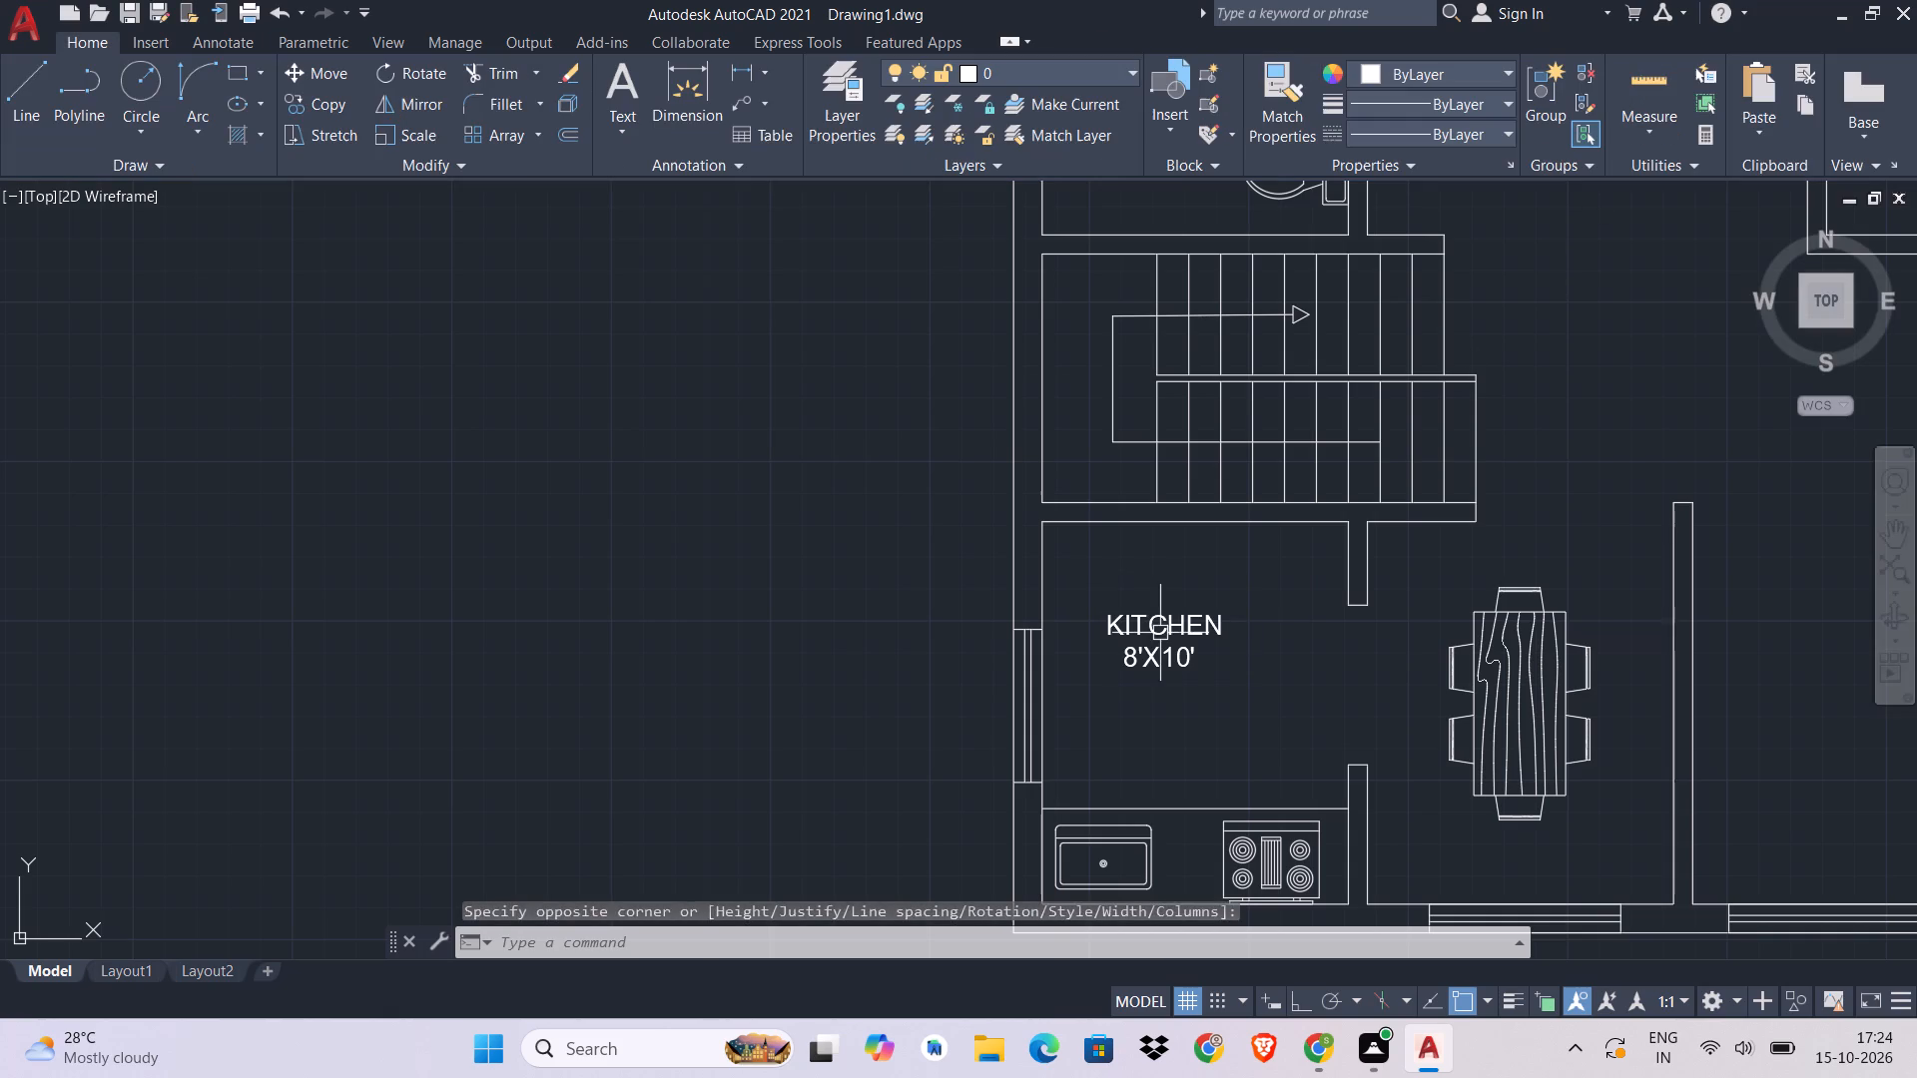
Copy the KITCHEN 8'X10' label into the left toilet, both bedrooms, the central passage and the right toilet.
{"action": "left_click", "coordinate": [1160, 633]}
{"action": "type", "text": "CO"}
{"action": "key", "text": "space"}
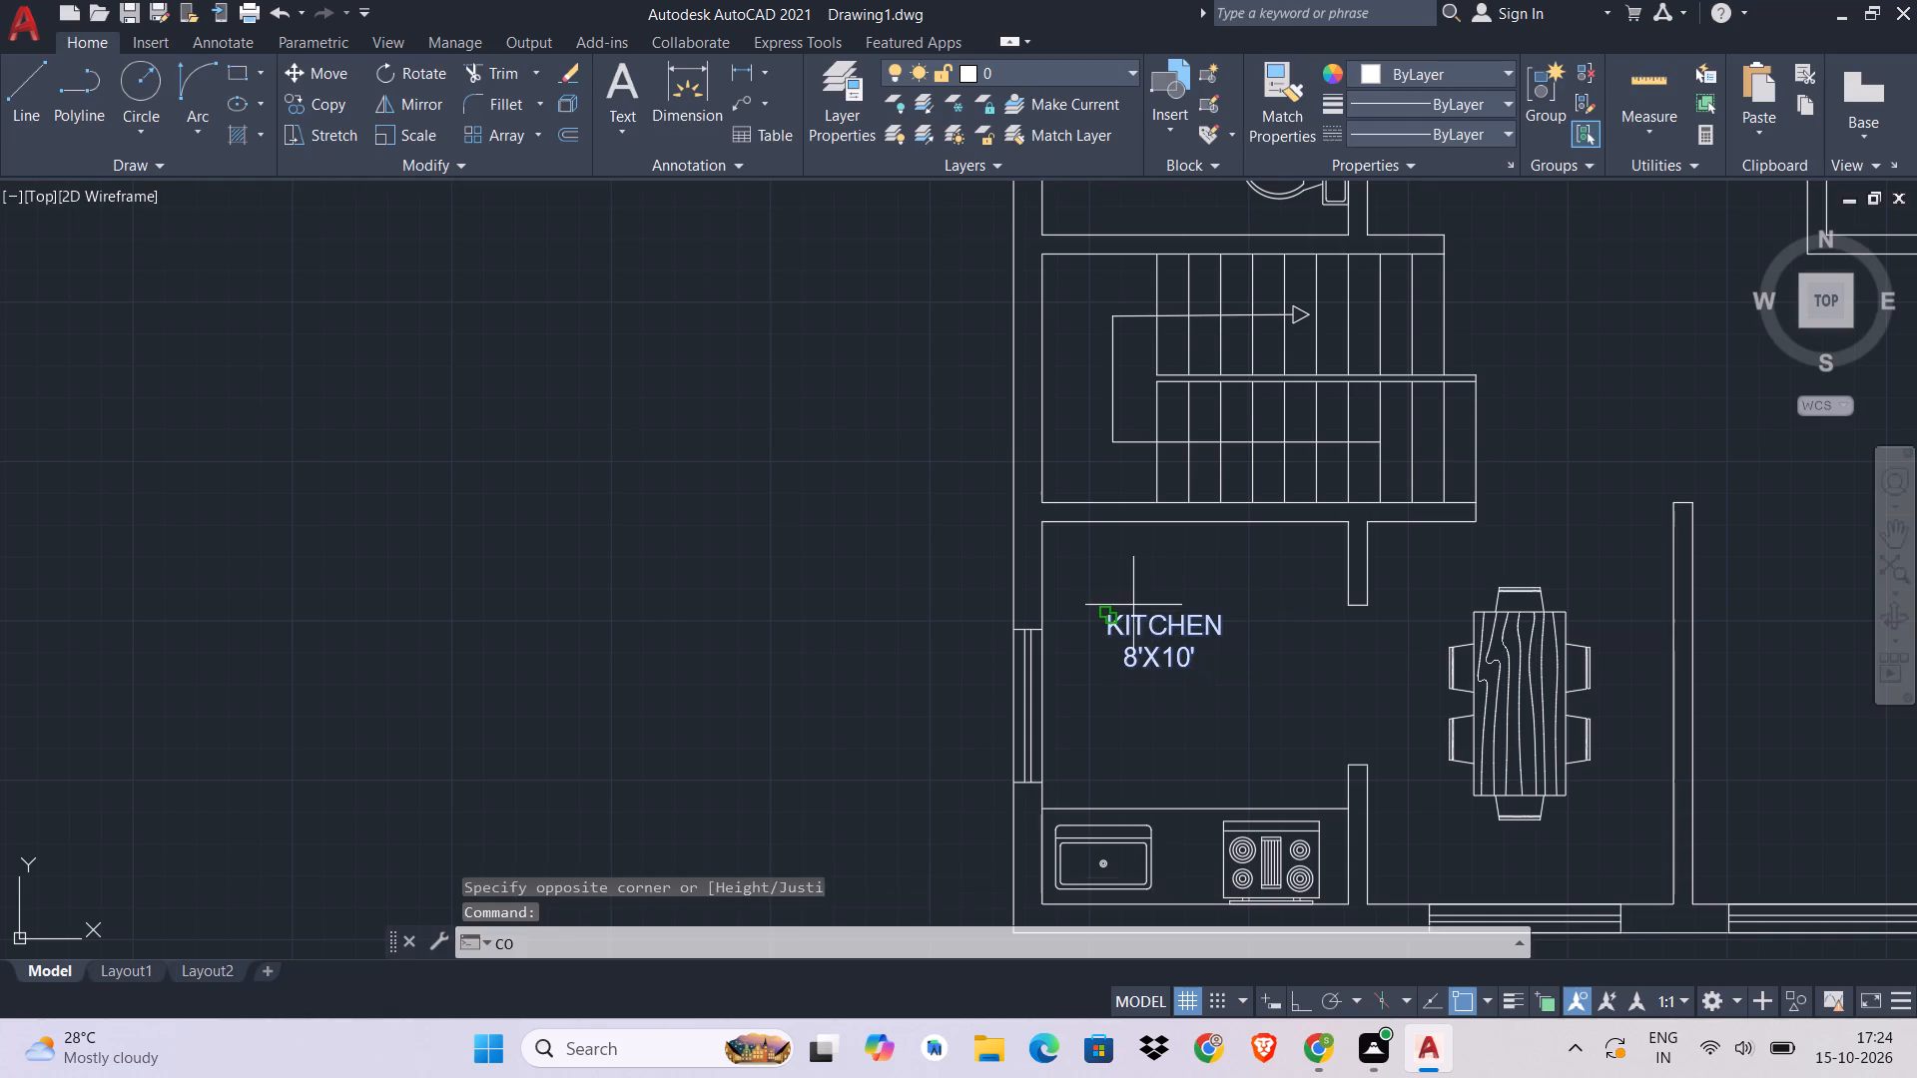
{"action": "left_click", "coordinate": [1133, 605]}
{"action": "middle_click_drag", "start_coordinate": [1588, 605], "coordinate": [1309, 833]}
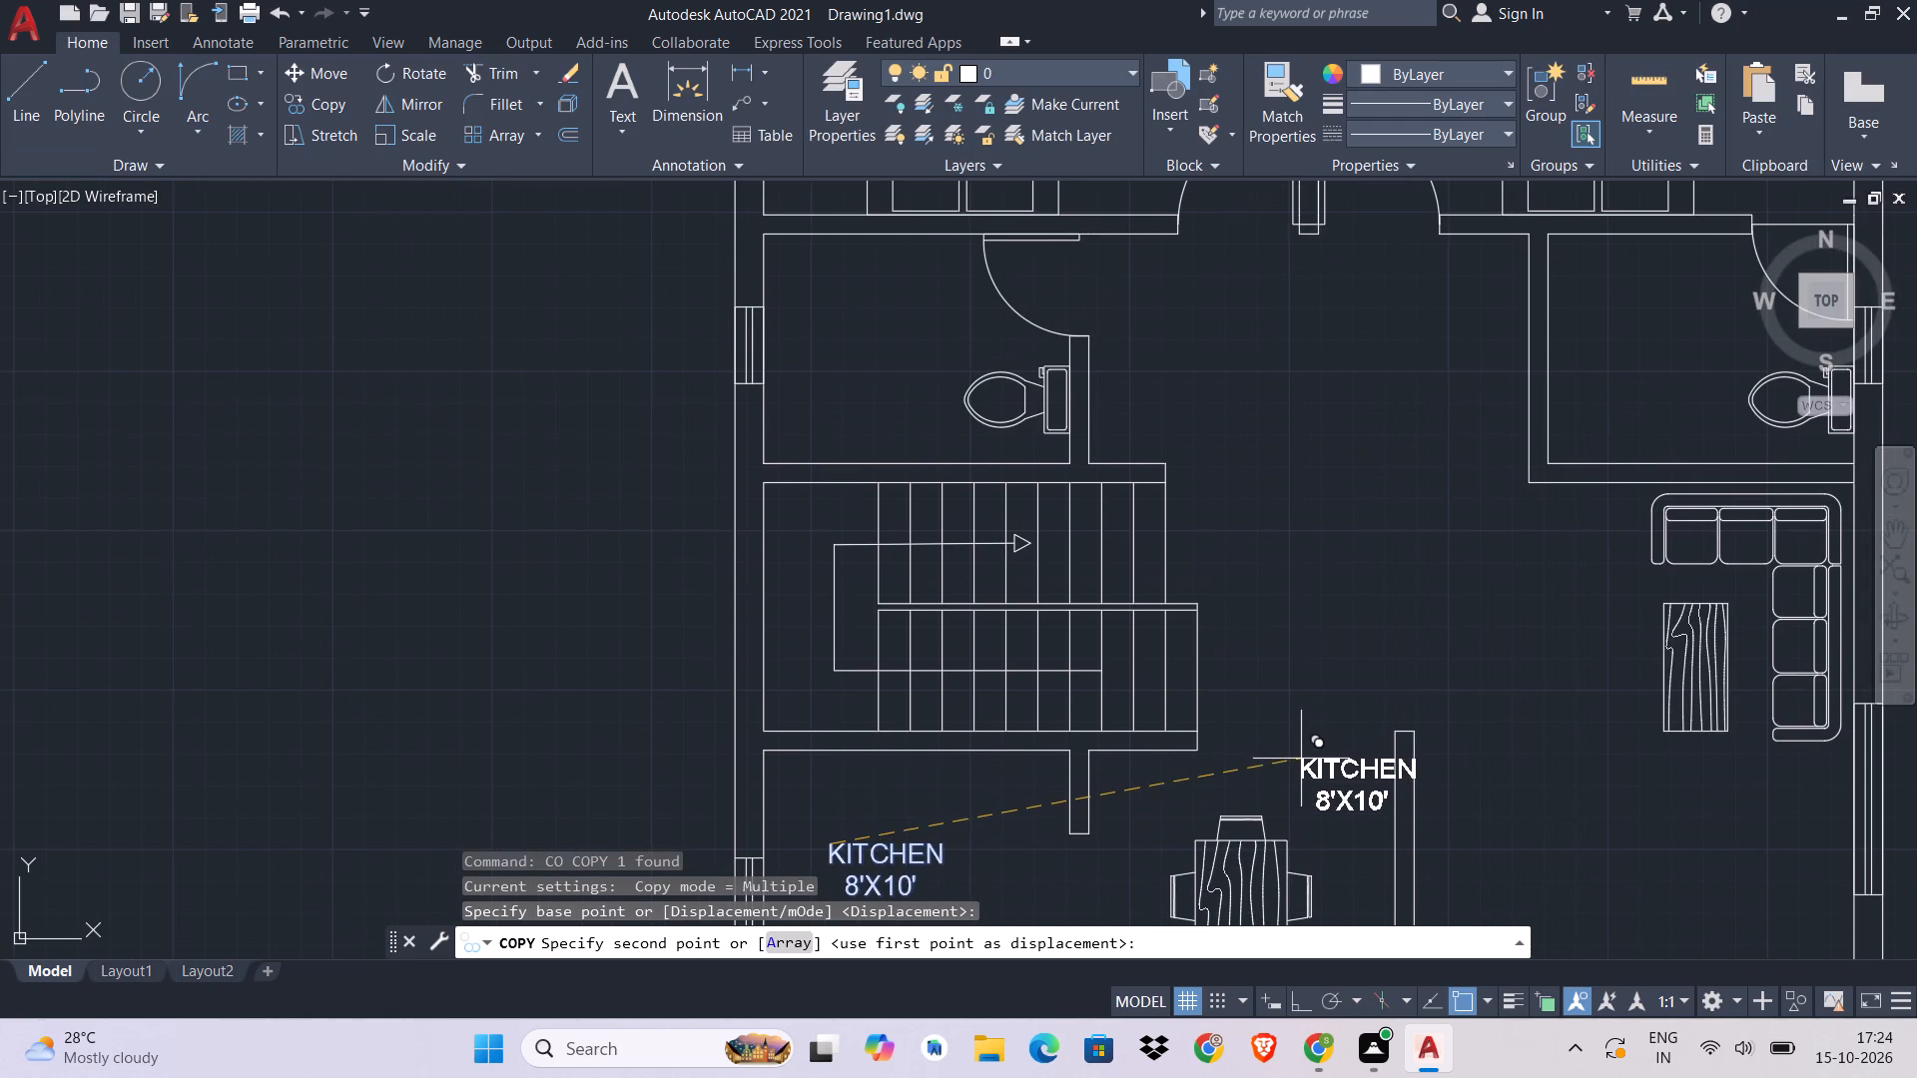
{"action": "middle_click_drag", "start_coordinate": [971, 692], "coordinate": [1123, 841]}
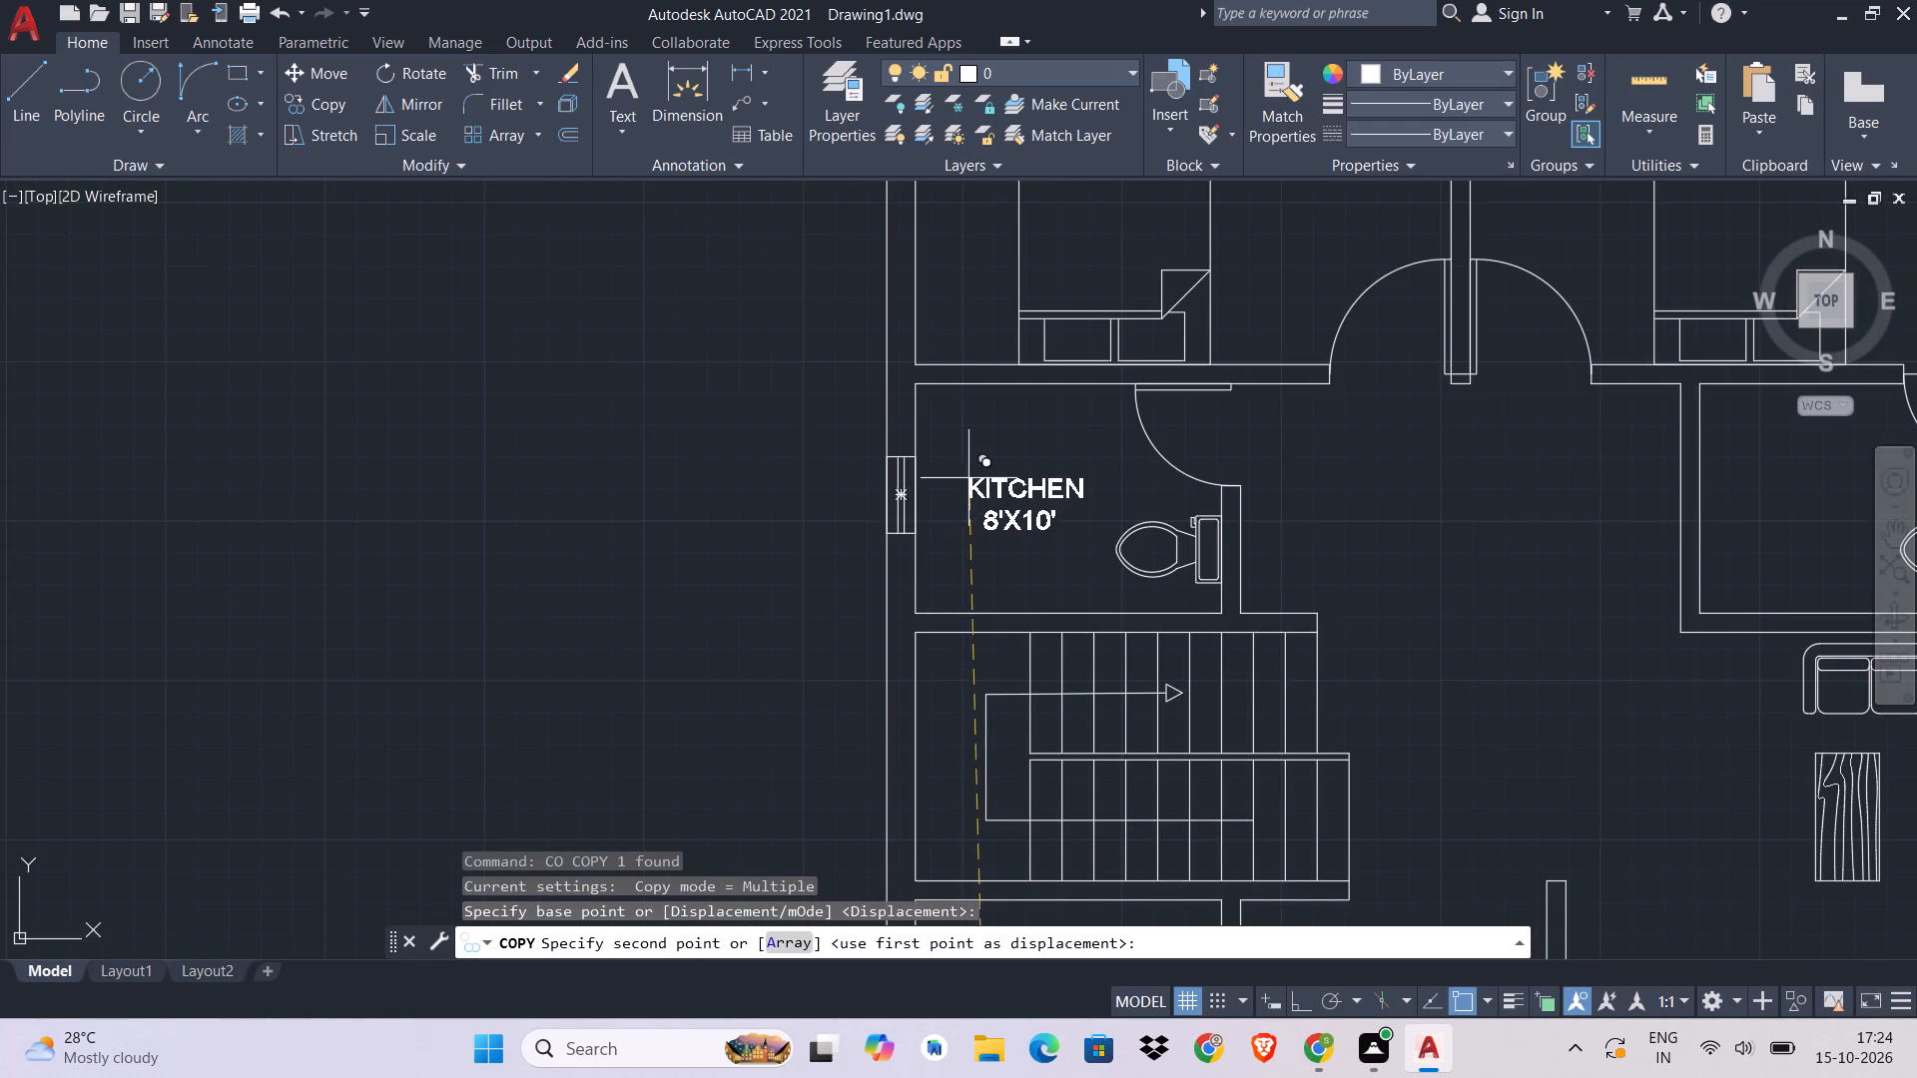
{"action": "left_click", "coordinate": [971, 474]}
{"action": "middle_click_drag", "start_coordinate": [1063, 443], "coordinate": [1030, 889]}
{"action": "left_click", "coordinate": [1011, 430]}
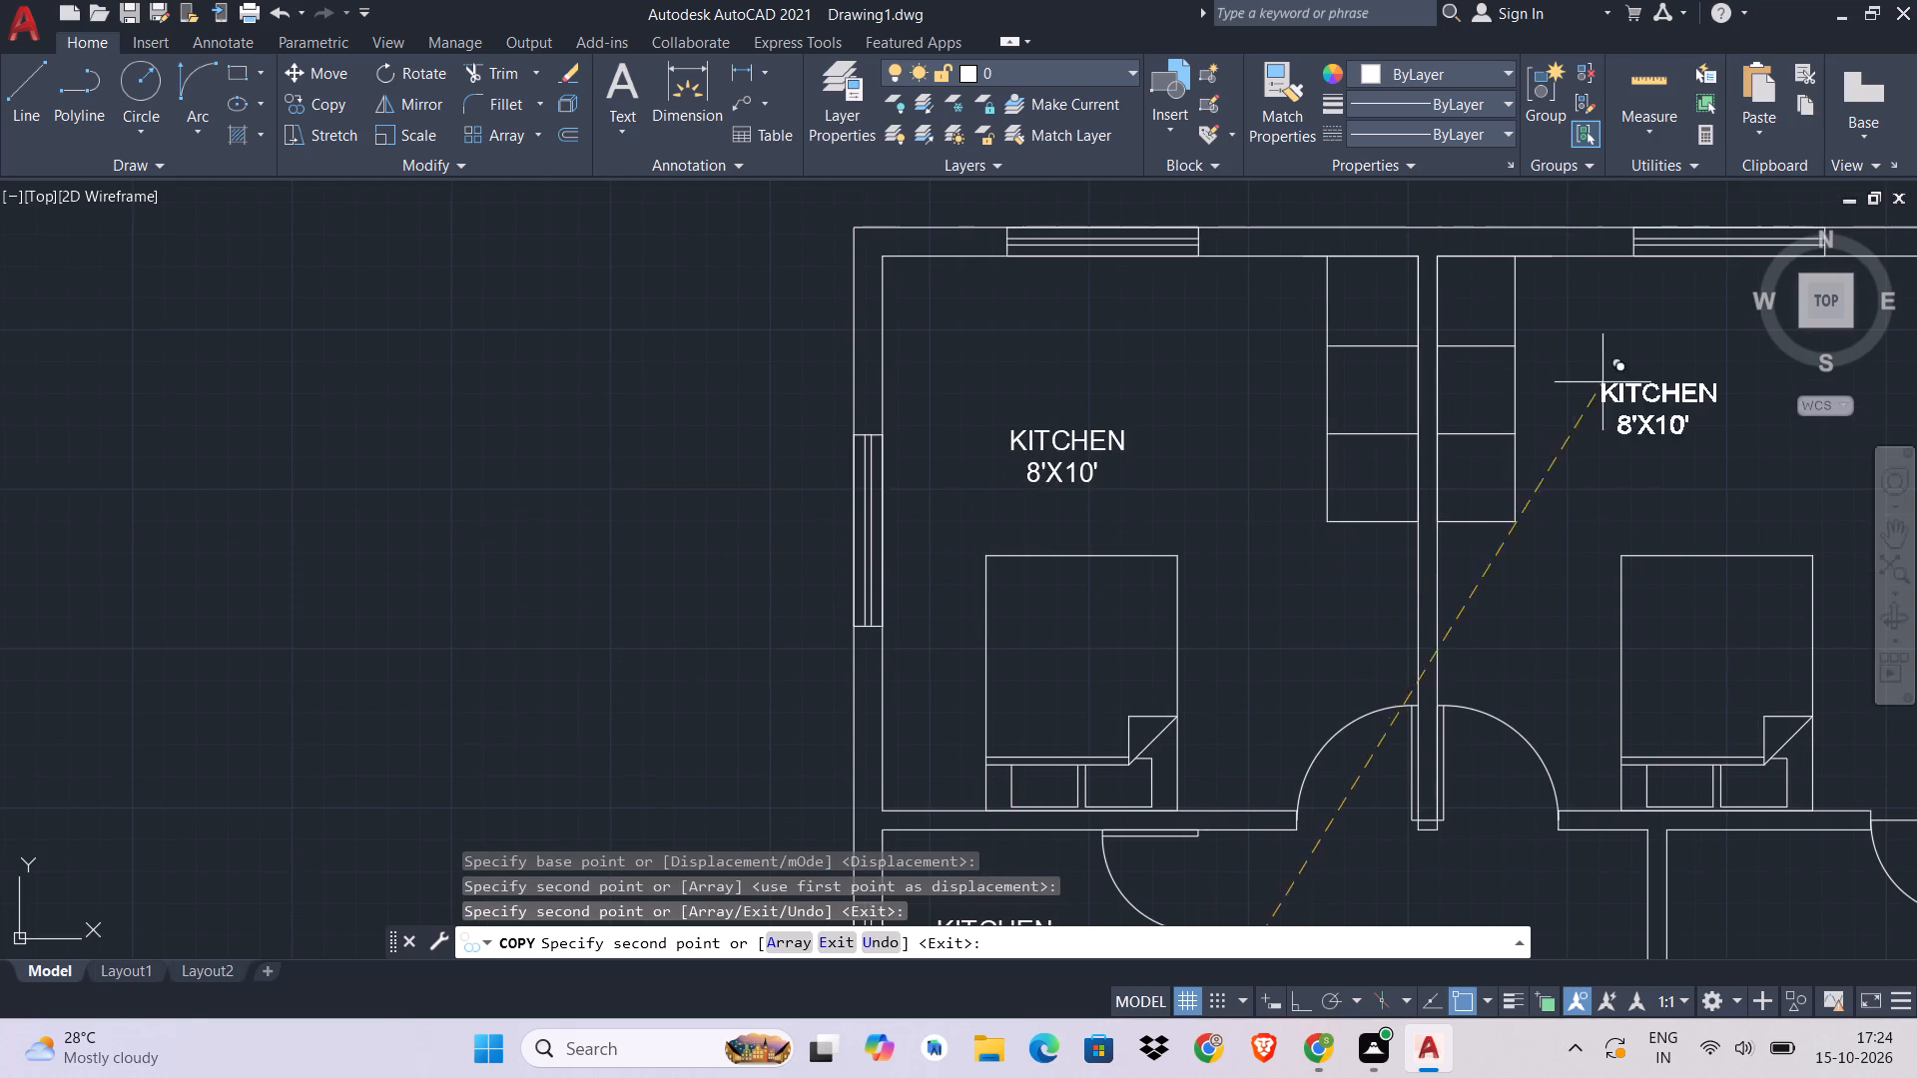
{"action": "left_click", "coordinate": [1639, 424]}
{"action": "middle_click_drag", "start_coordinate": [1628, 558], "coordinate": [1351, 233]}
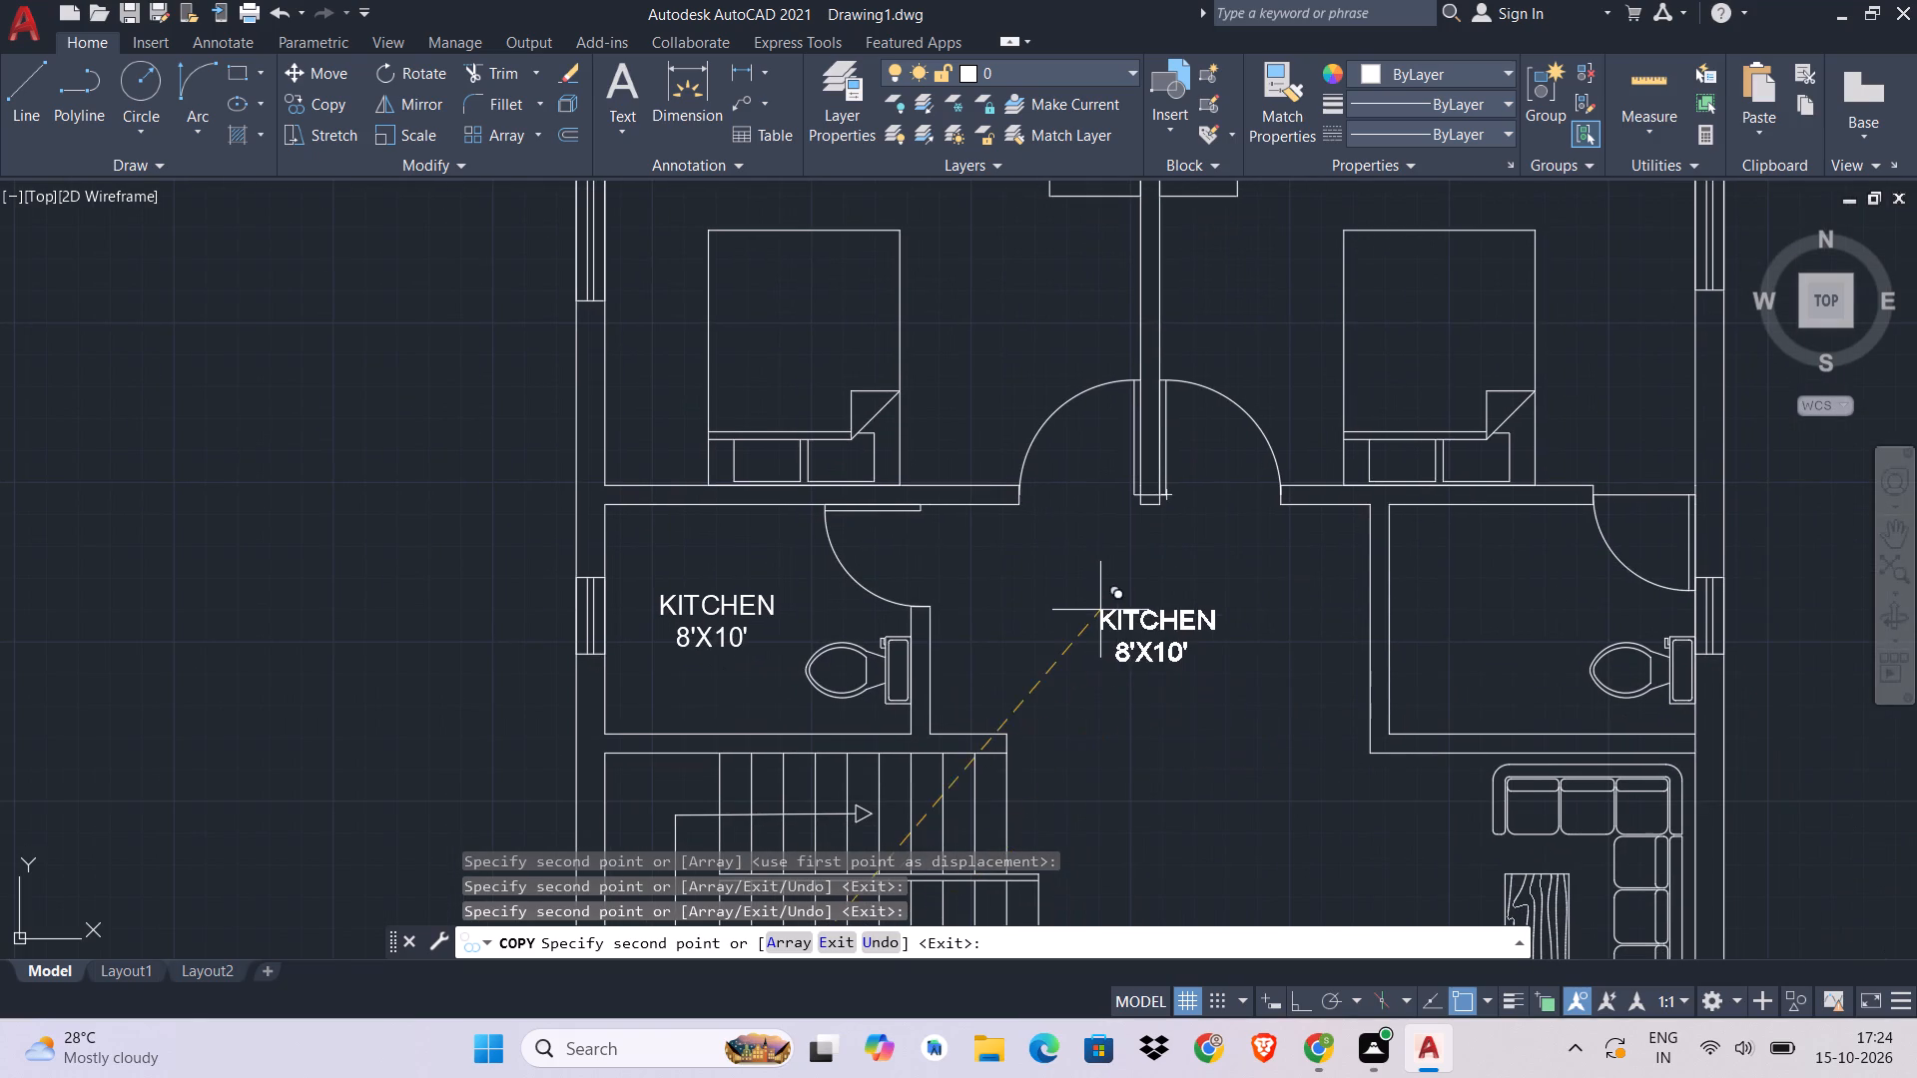
{"action": "left_click", "coordinate": [1094, 610]}
{"action": "left_click", "coordinate": [1447, 589]}
Place two more copies of the label, one below the dining table and one in the living area near the entrance.
{"action": "middle_click_drag", "start_coordinate": [1368, 799], "coordinate": [1261, 232]}
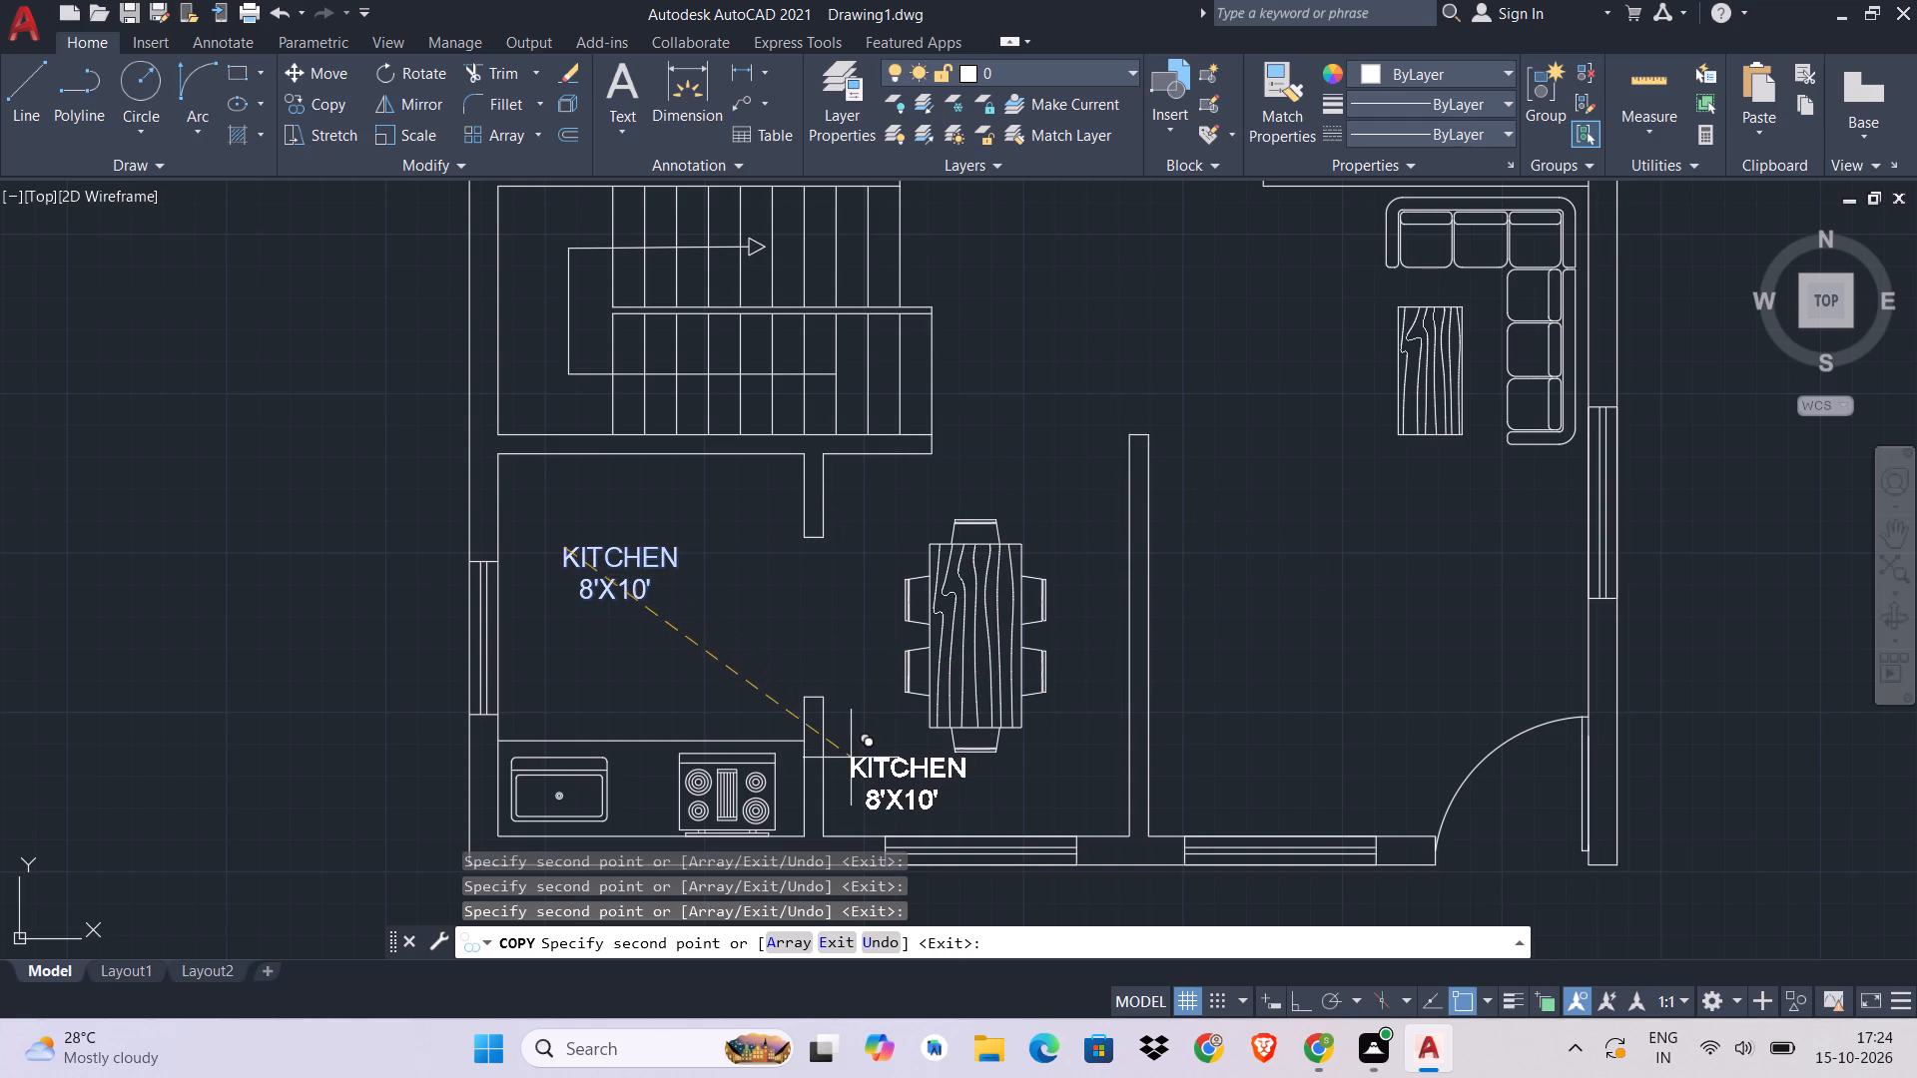
{"action": "left_click", "coordinate": [851, 761]}
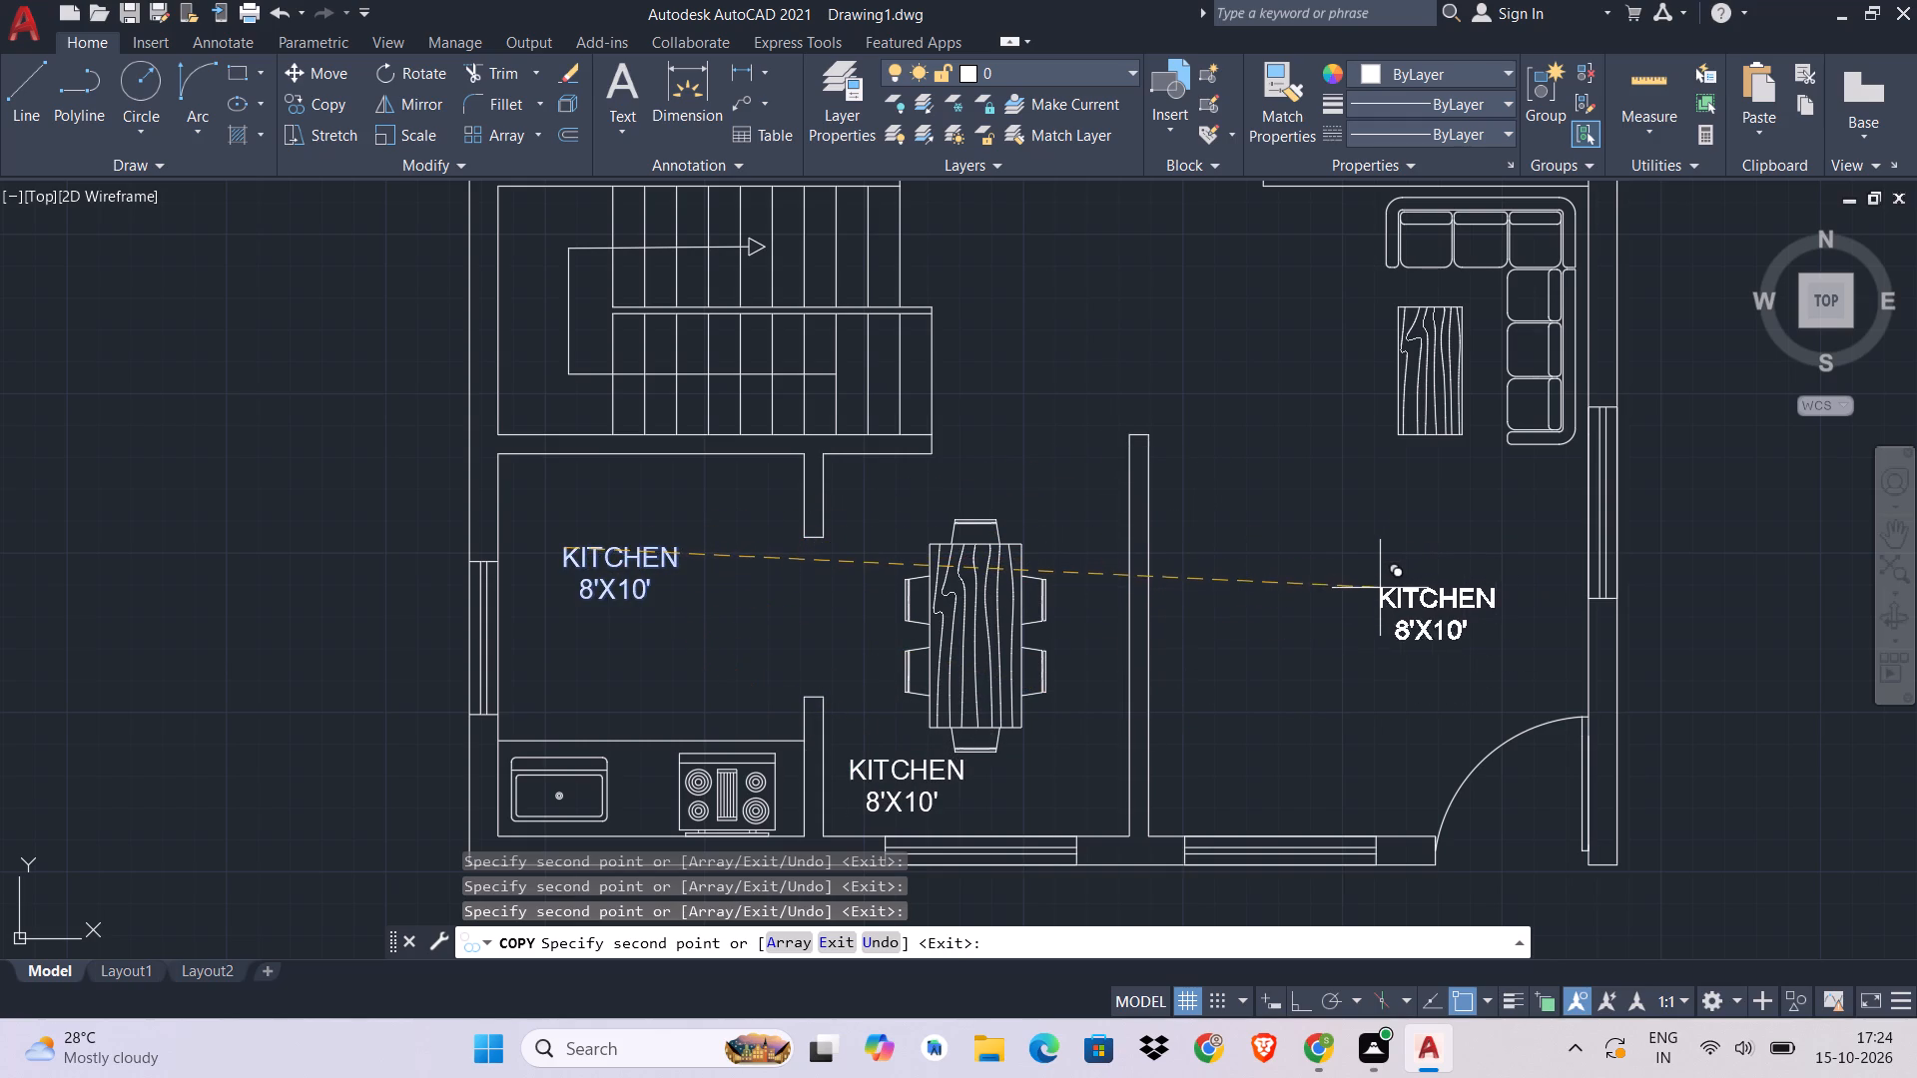
{"action": "left_click", "coordinate": [1352, 594]}
{"action": "middle_click_drag", "start_coordinate": [1340, 451], "coordinate": [1446, 699]}
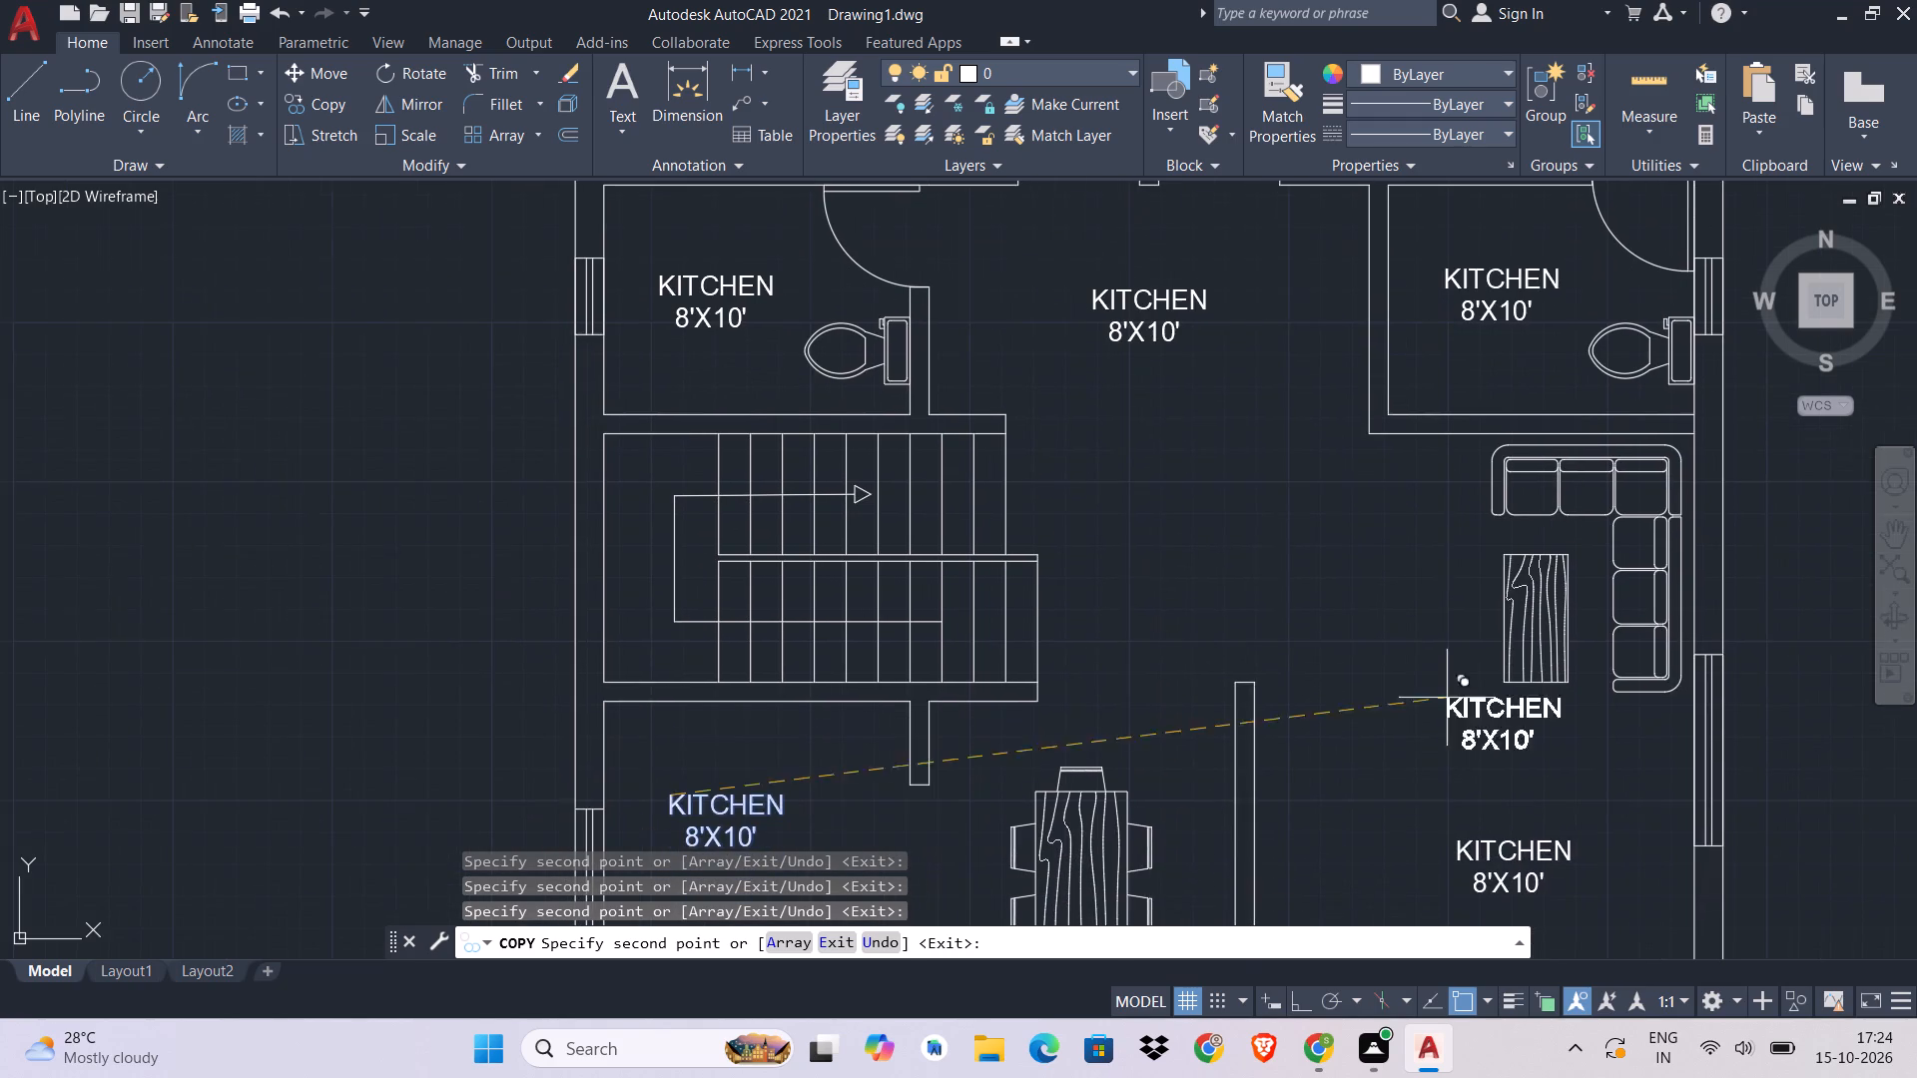
{"action": "key", "text": "Escape"}
Replace the copied label text in the left bedroom with BED ROOM.
{"action": "scroll", "coordinate": [1208, 508], "scroll_direction": "down", "scroll_amount": 2}
{"action": "middle_click_drag", "start_coordinate": [1208, 513], "coordinate": [1368, 765]}
{"action": "scroll", "coordinate": [1177, 433], "scroll_direction": "up", "scroll_amount": 3}
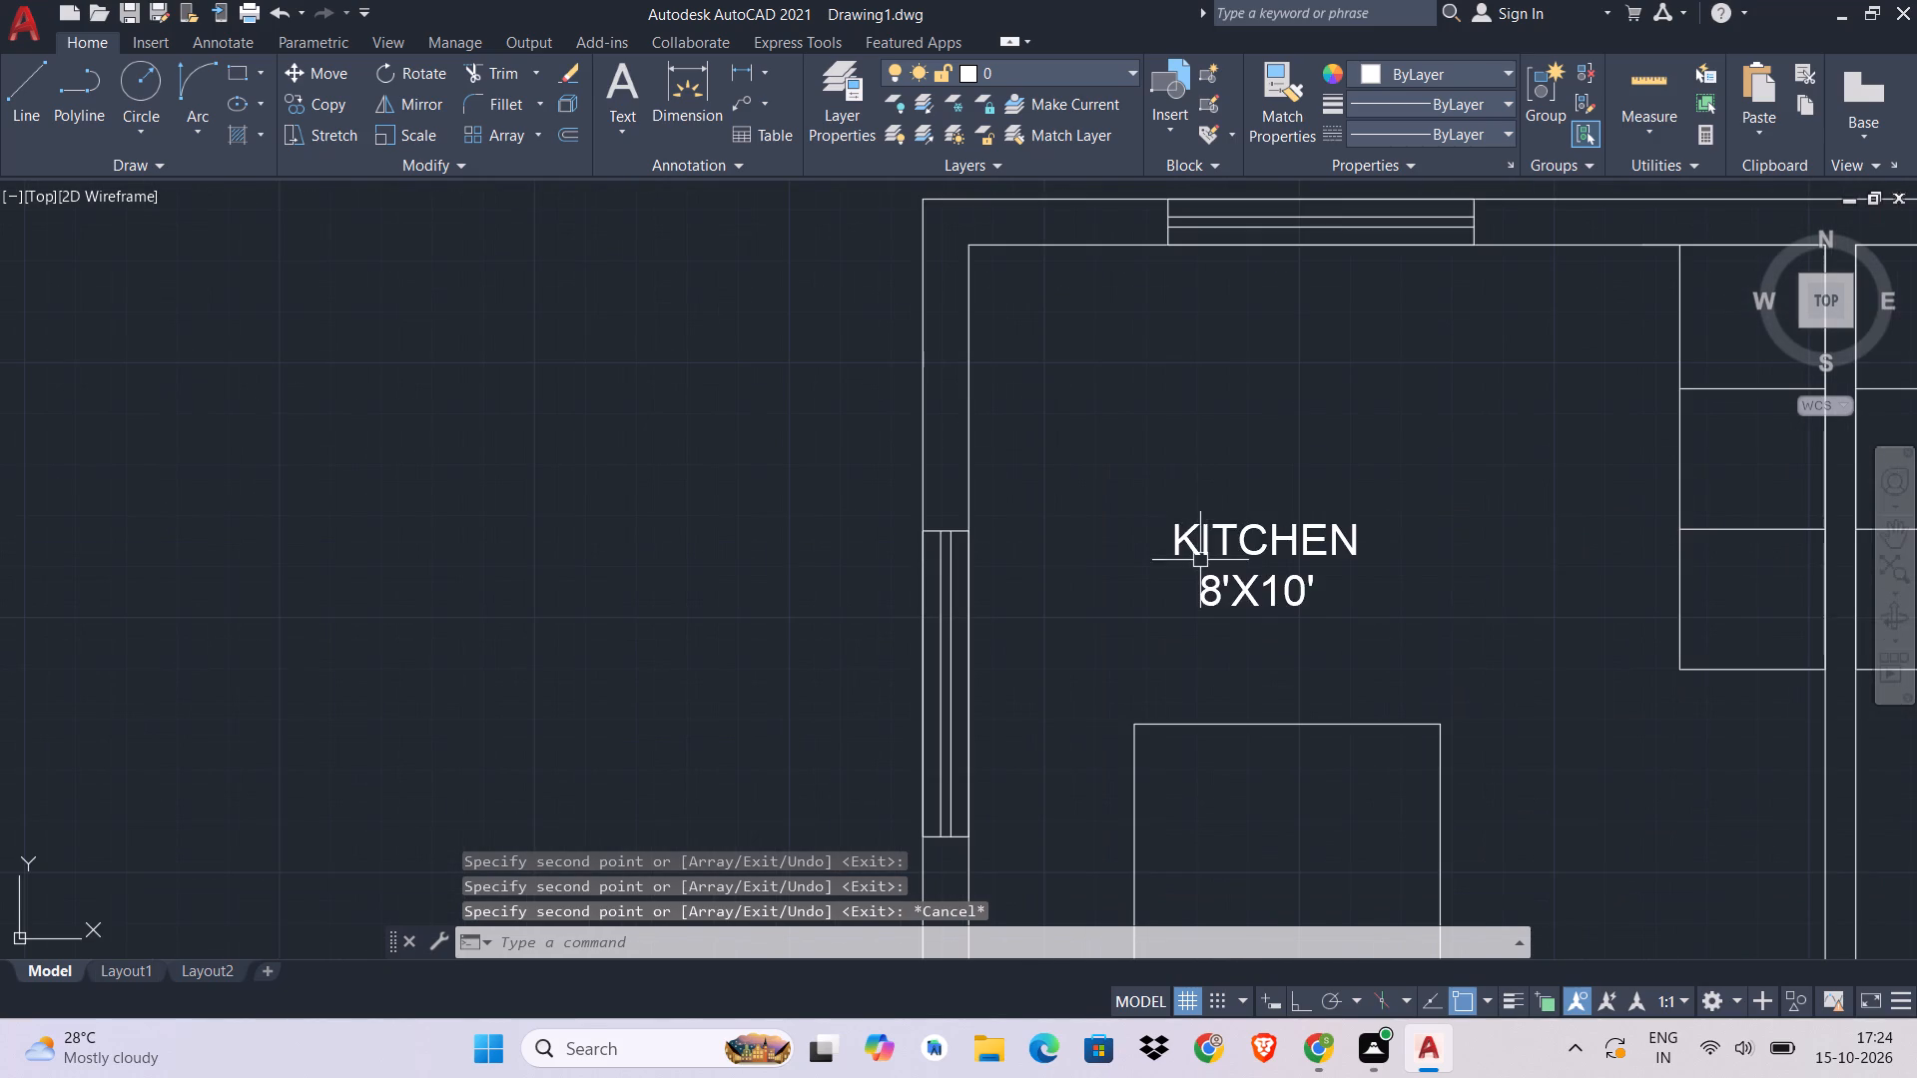
{"action": "double_click", "coordinate": [1200, 562]}
{"action": "double_click", "coordinate": [1286, 530]}
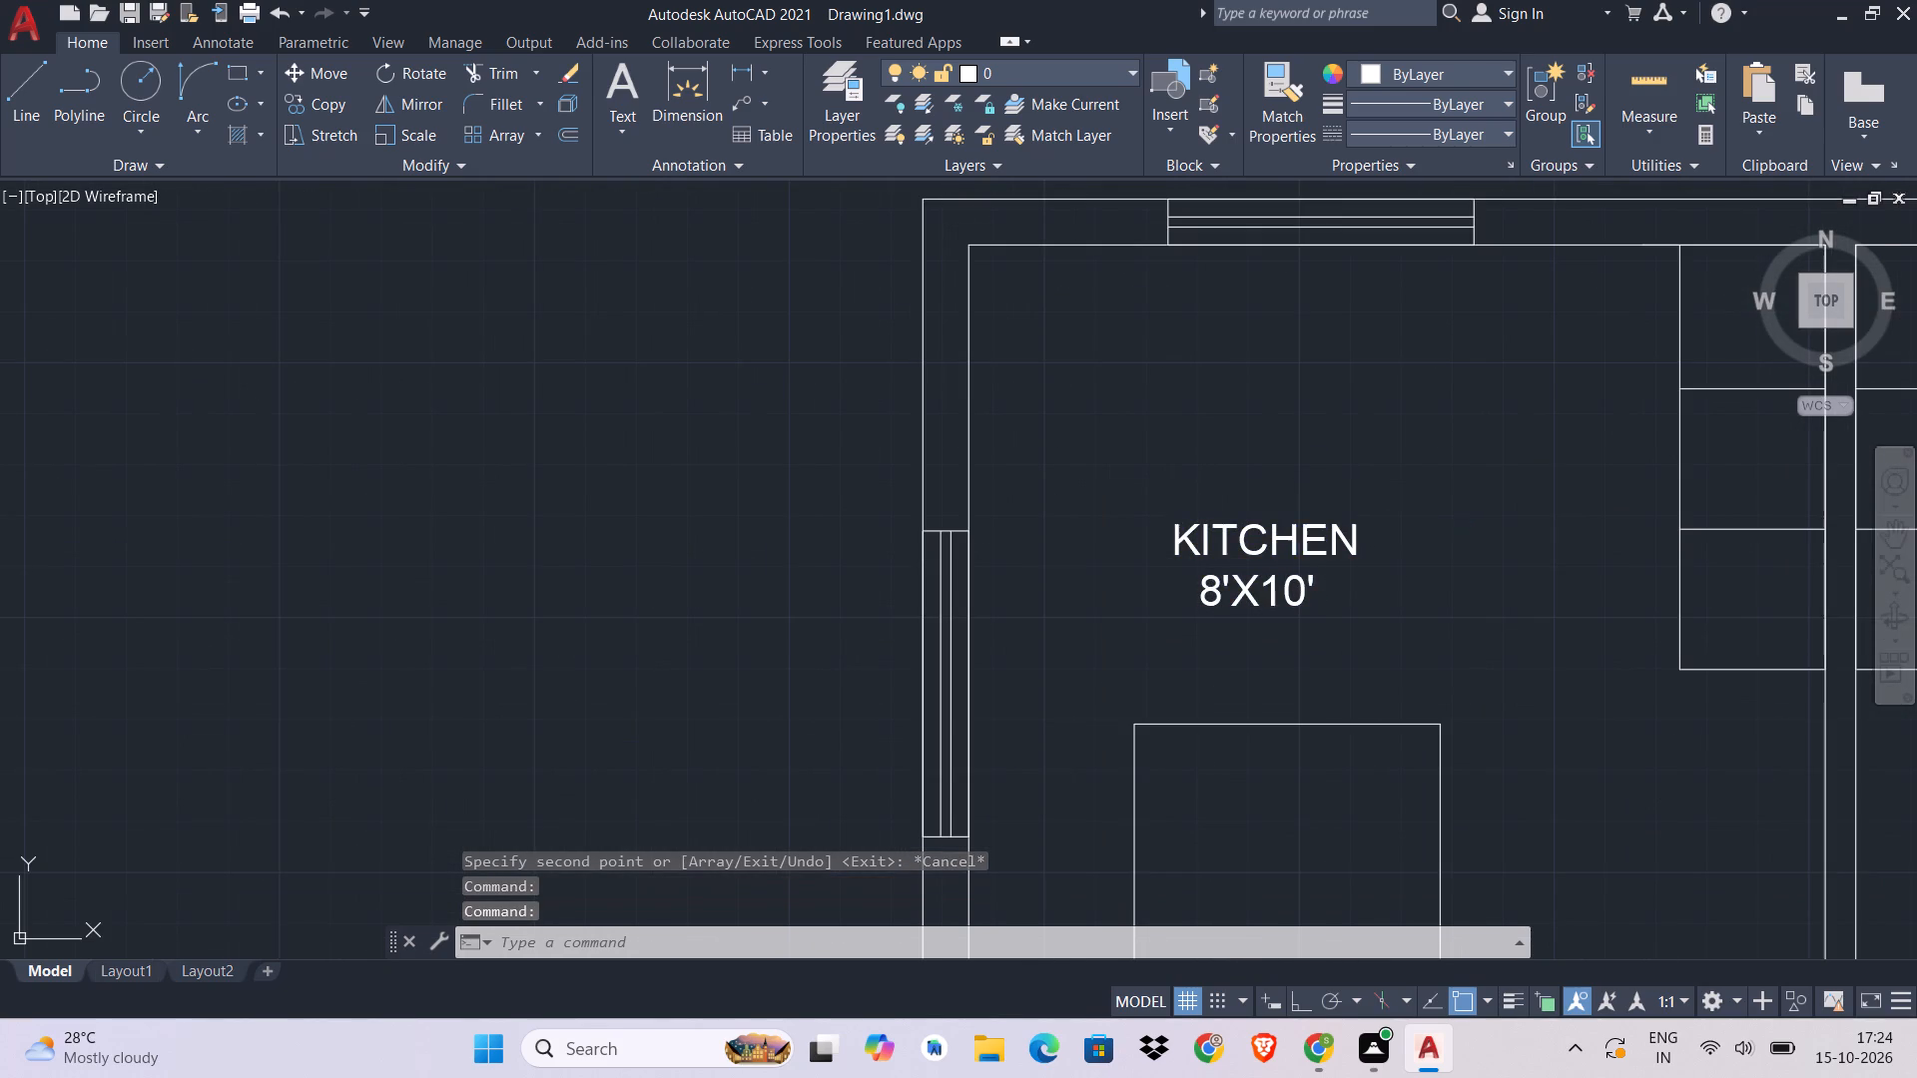
{"action": "left_click_drag", "start_coordinate": [1333, 604], "coordinate": [1115, 454]}
{"action": "key", "text": "BackSpace"}
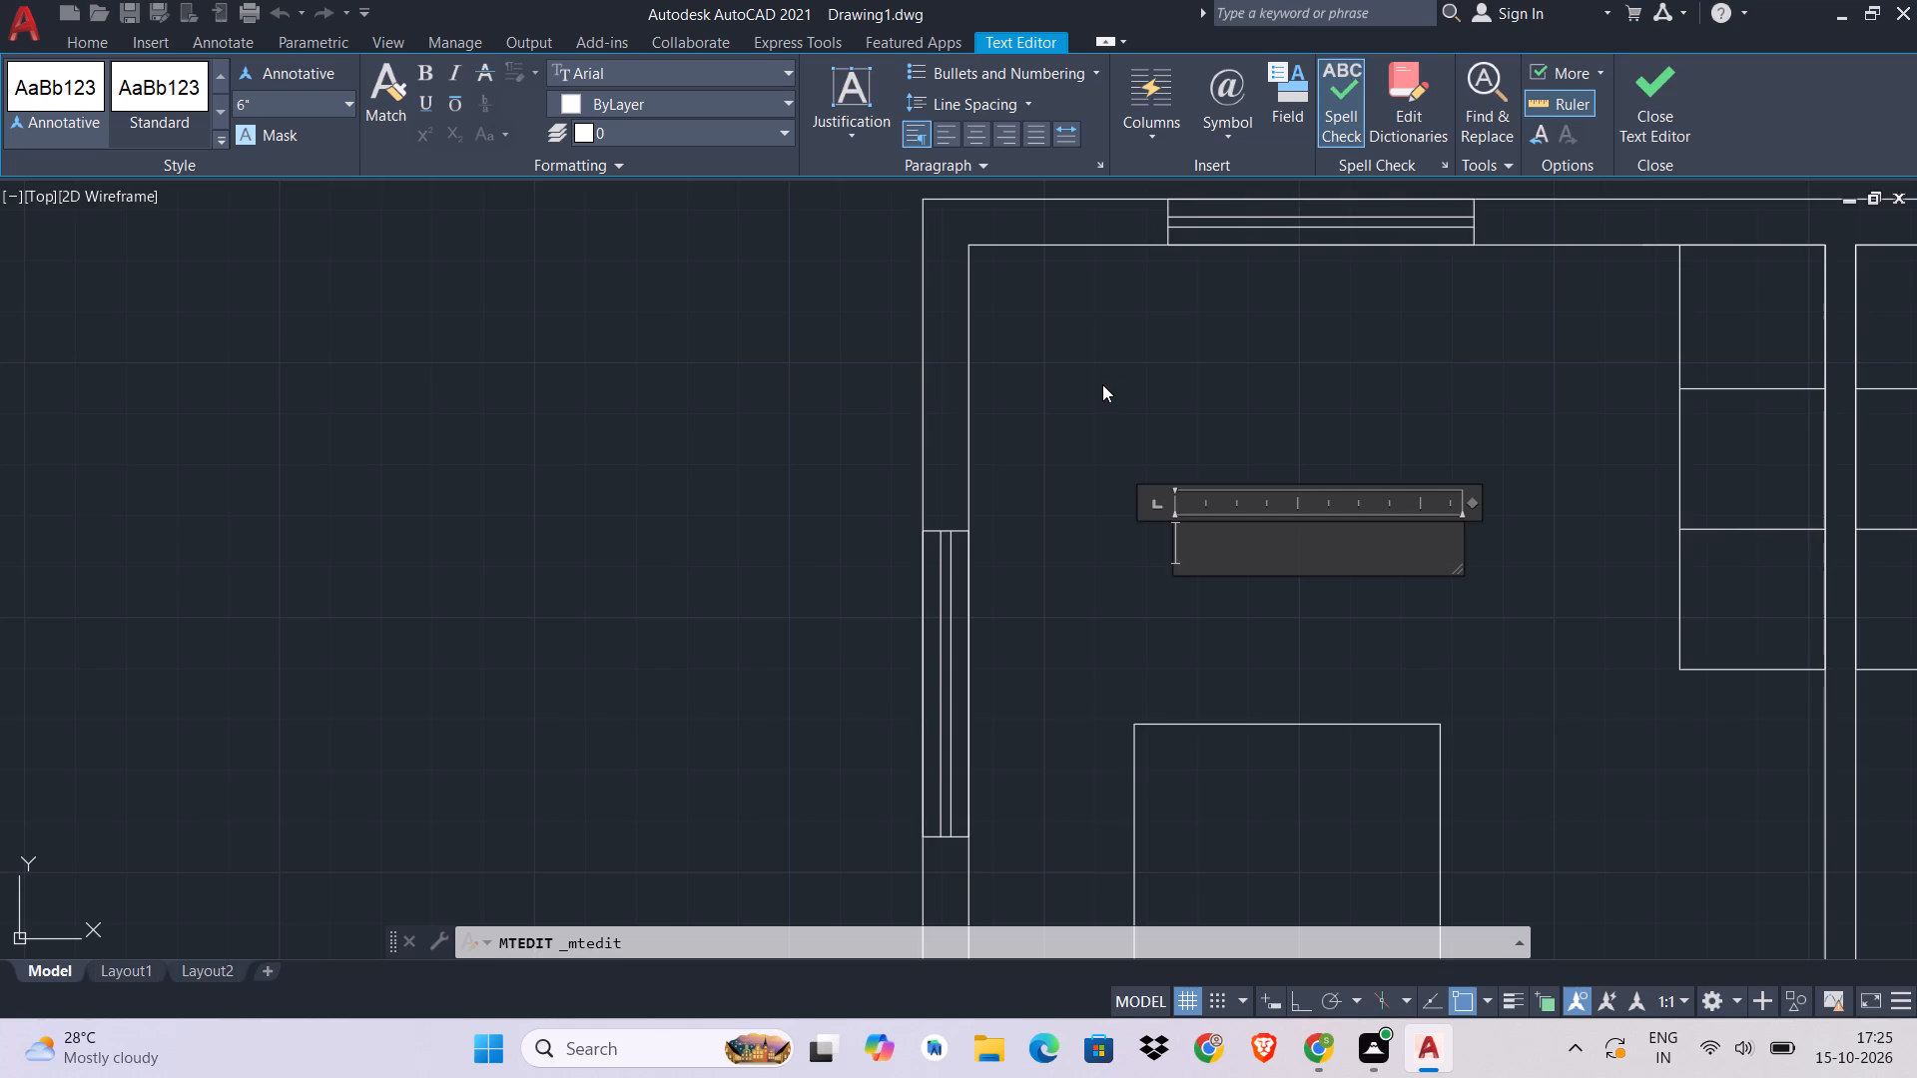
{"action": "type", "text": "BRE"}
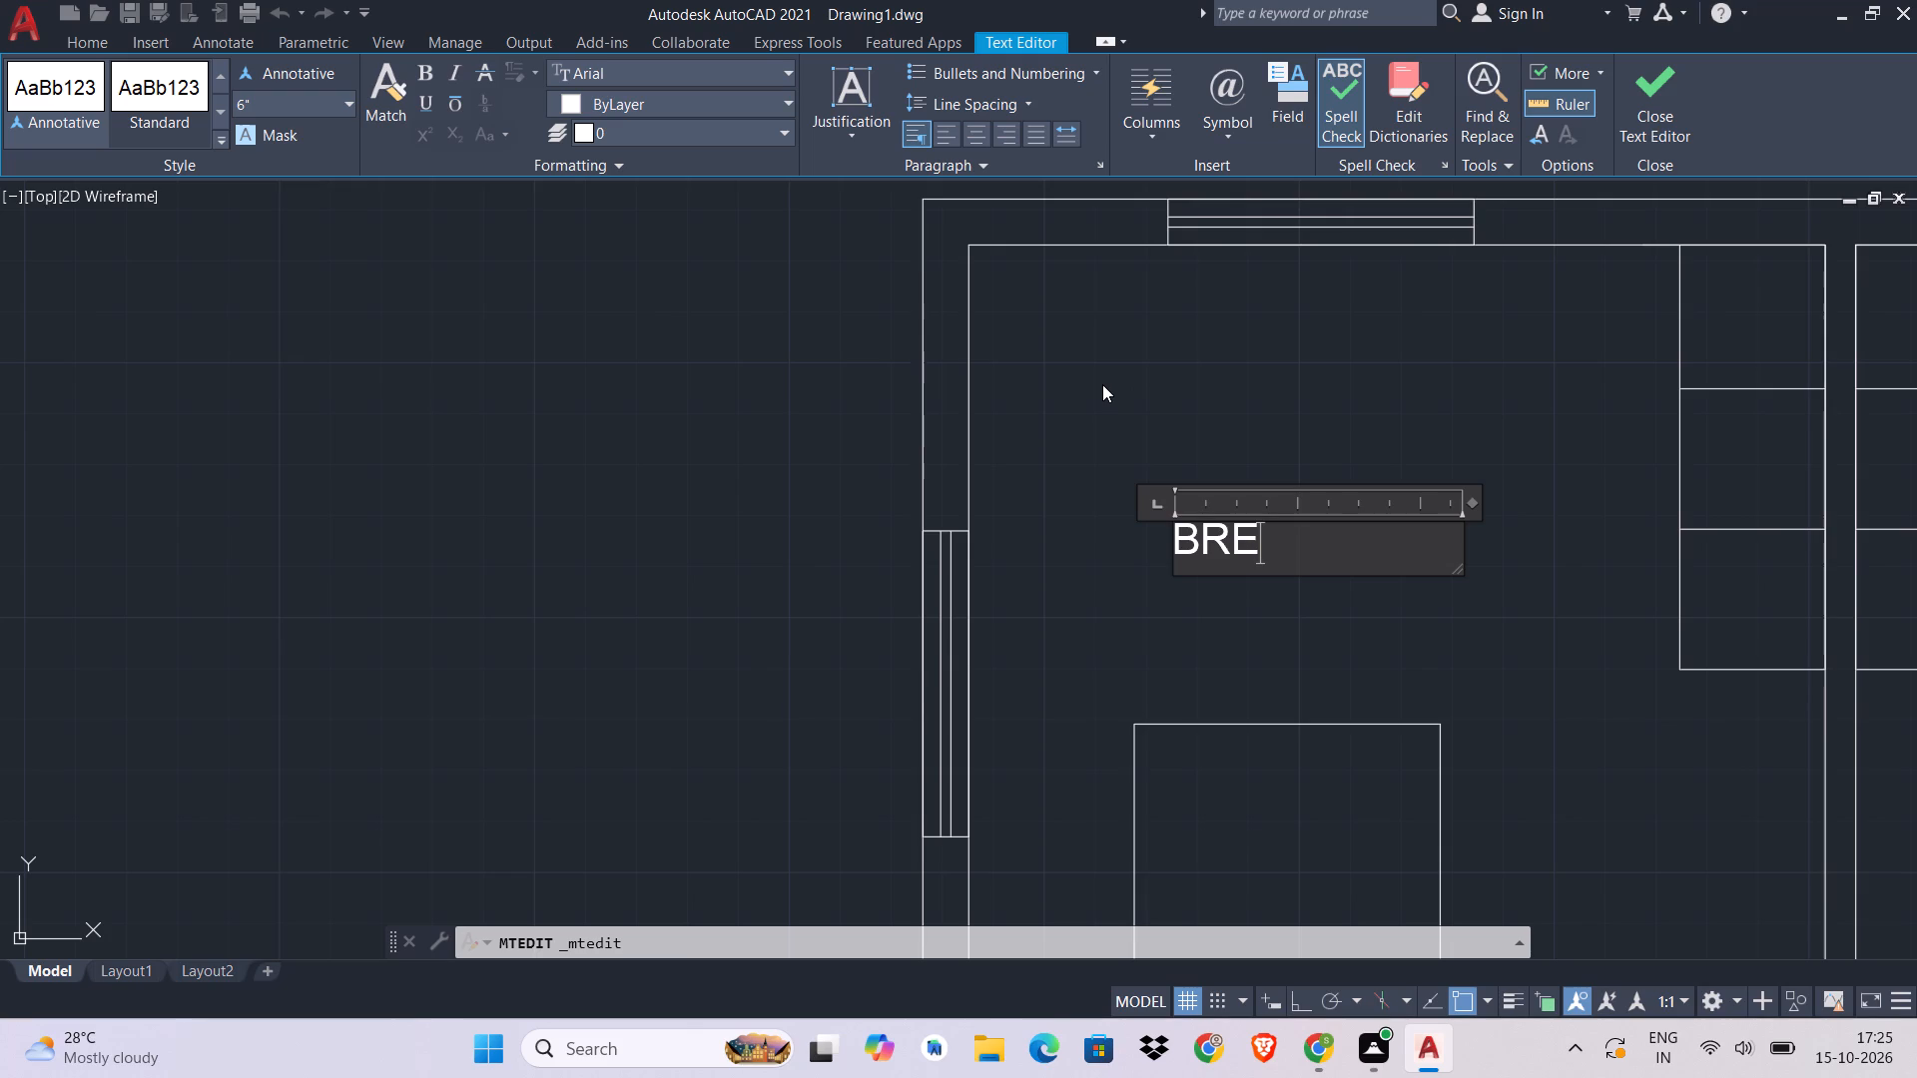
{"action": "key", "text": "BackSpace"}
{"action": "key", "text": "BackSpace"}
{"action": "type", "text": "D R"}
{"action": "key", "text": "BackSpace"}
{"action": "key", "text": "BackSpace"}
{"action": "key", "text": "BackSpace"}
{"action": "type", "text": "ED ROOM"}
{"action": "key", "text": "space"}
Add a second line 14'X14'6" to the left bedroom label, indented by one space.
{"action": "key", "text": "Return"}
{"action": "key", "text": "space"}
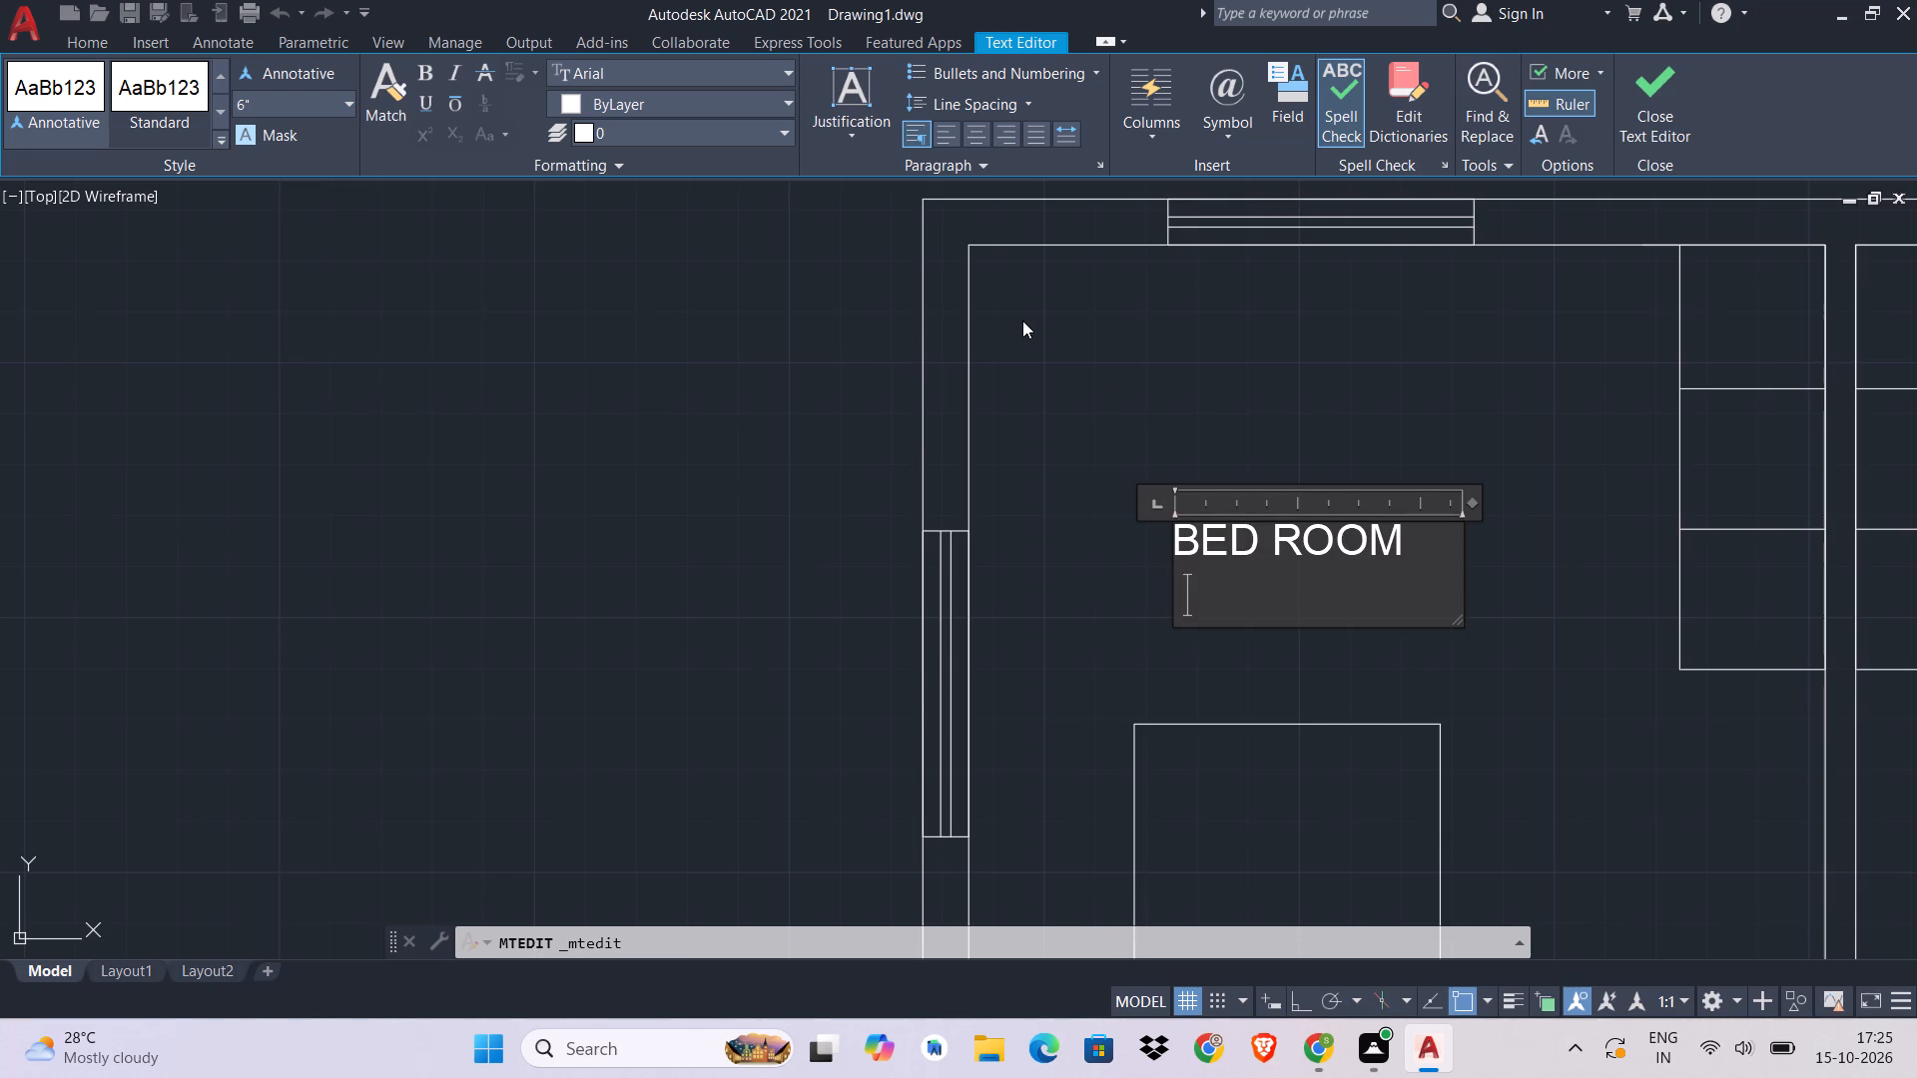
{"action": "type", "text": "14'"}
{"action": "key", "text": "x"}
{"action": "key", "text": "1"}
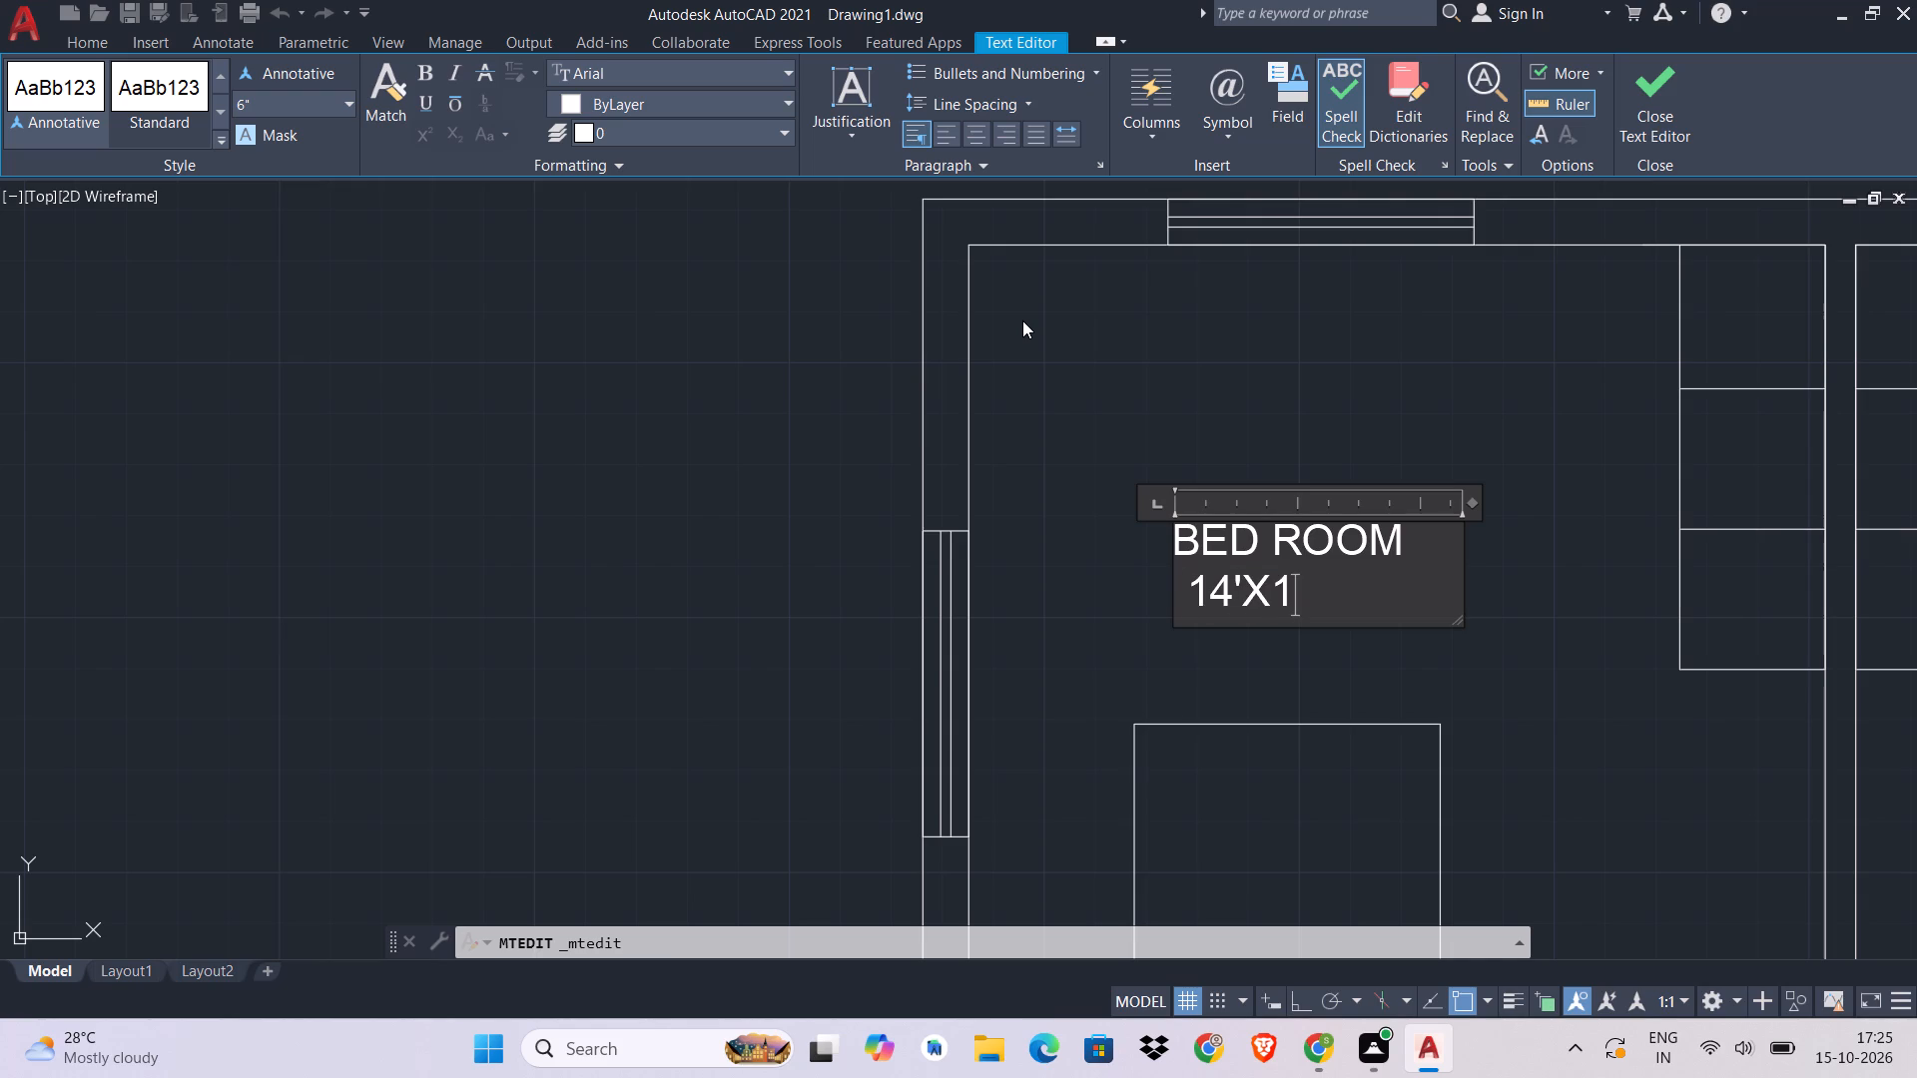
{"action": "type", "text": "4'"}
{"action": "type", "text": "6\""}
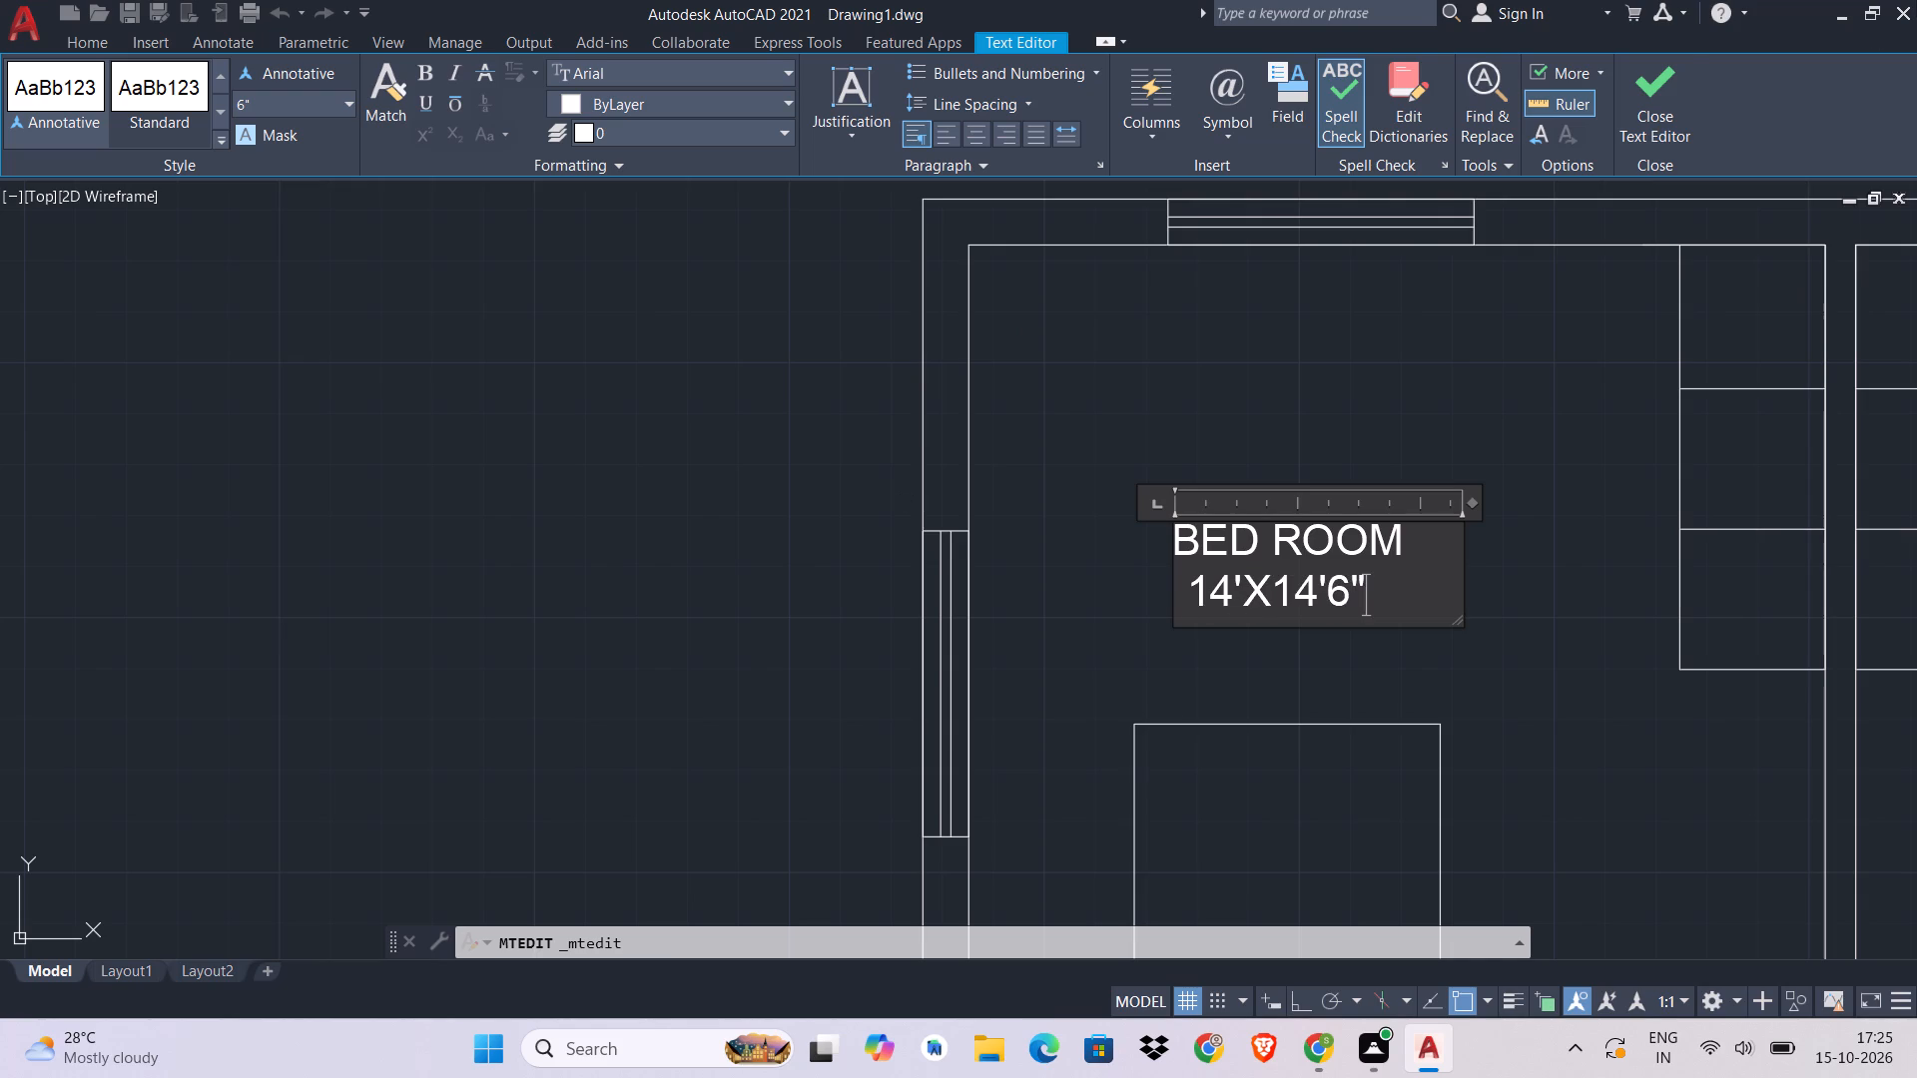
{"action": "left_click", "coordinate": [1658, 116]}
Replace the copied label text in the right bedroom with BED ROOM.
{"action": "middle_click_drag", "start_coordinate": [1592, 695], "coordinate": [82, 727]}
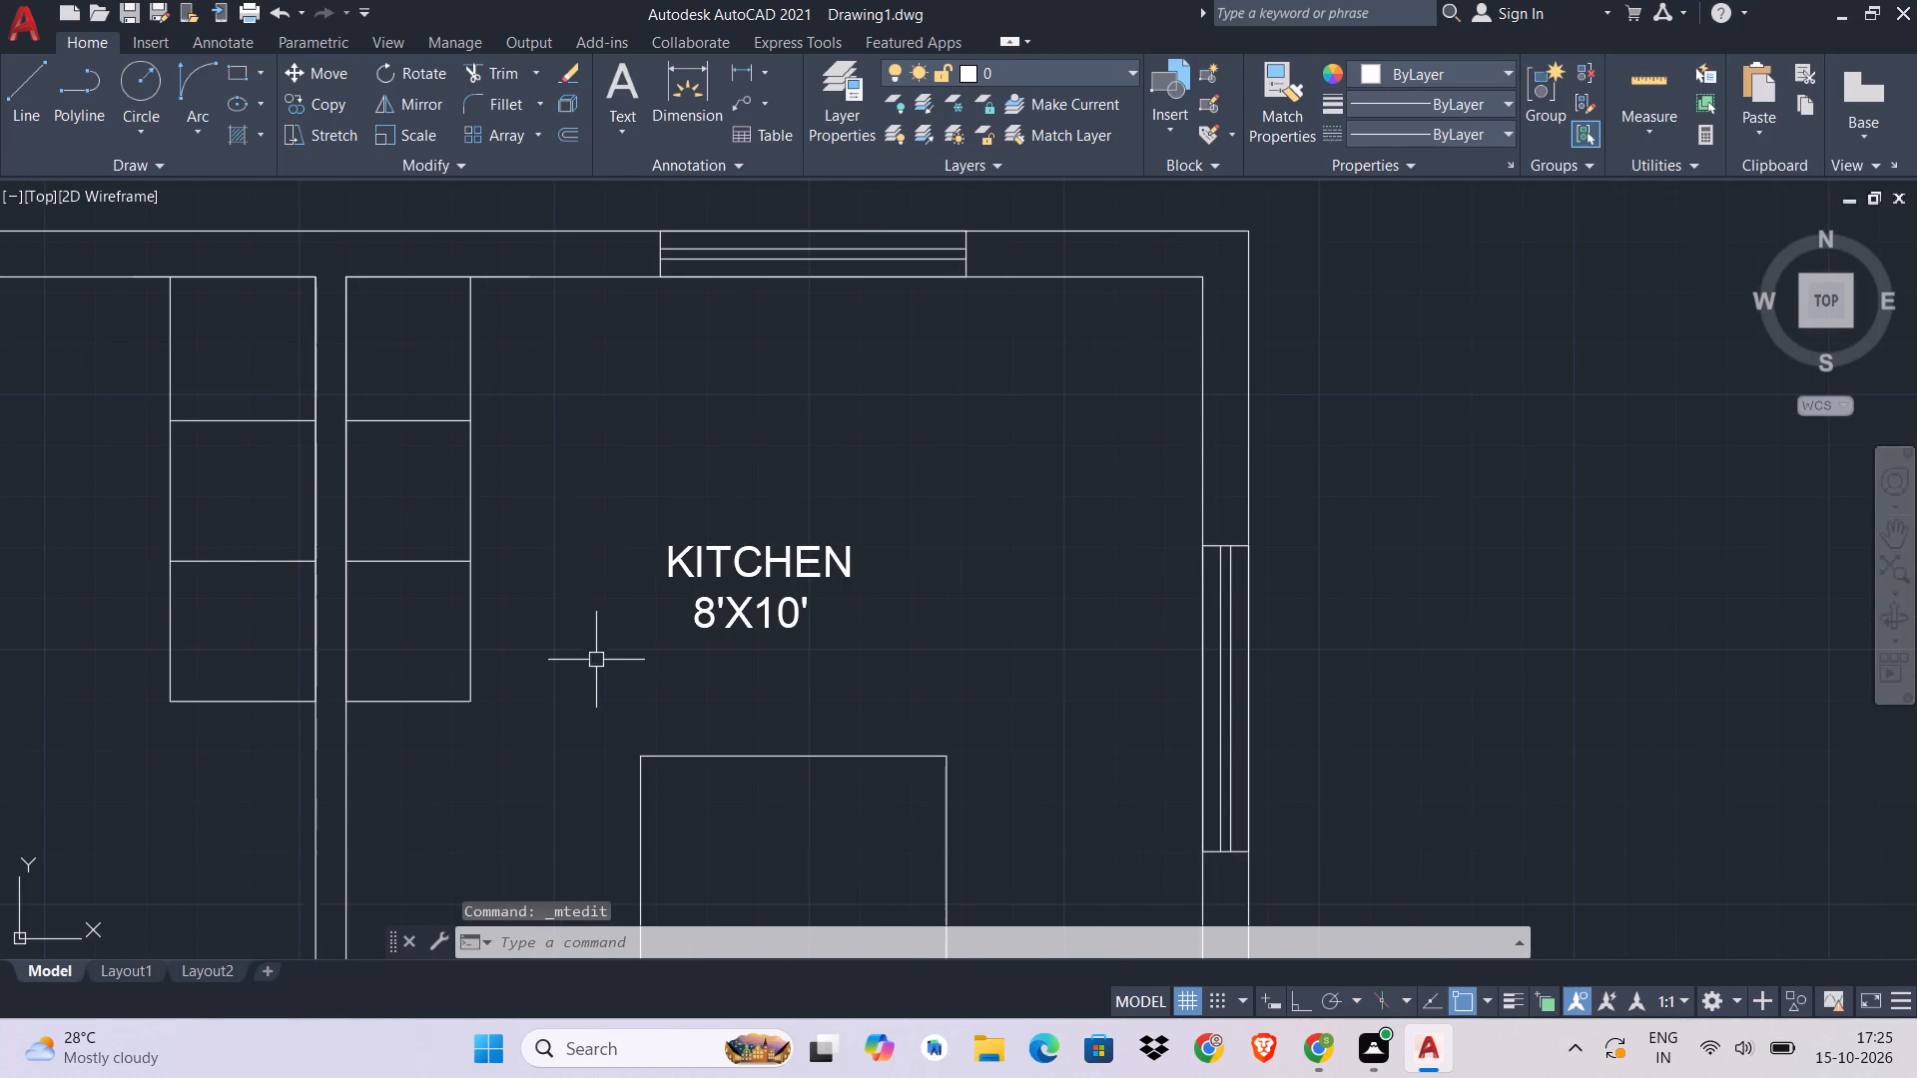
{"action": "double_click", "coordinate": [708, 590]}
{"action": "double_click", "coordinate": [695, 580]}
{"action": "double_click", "coordinate": [682, 549]}
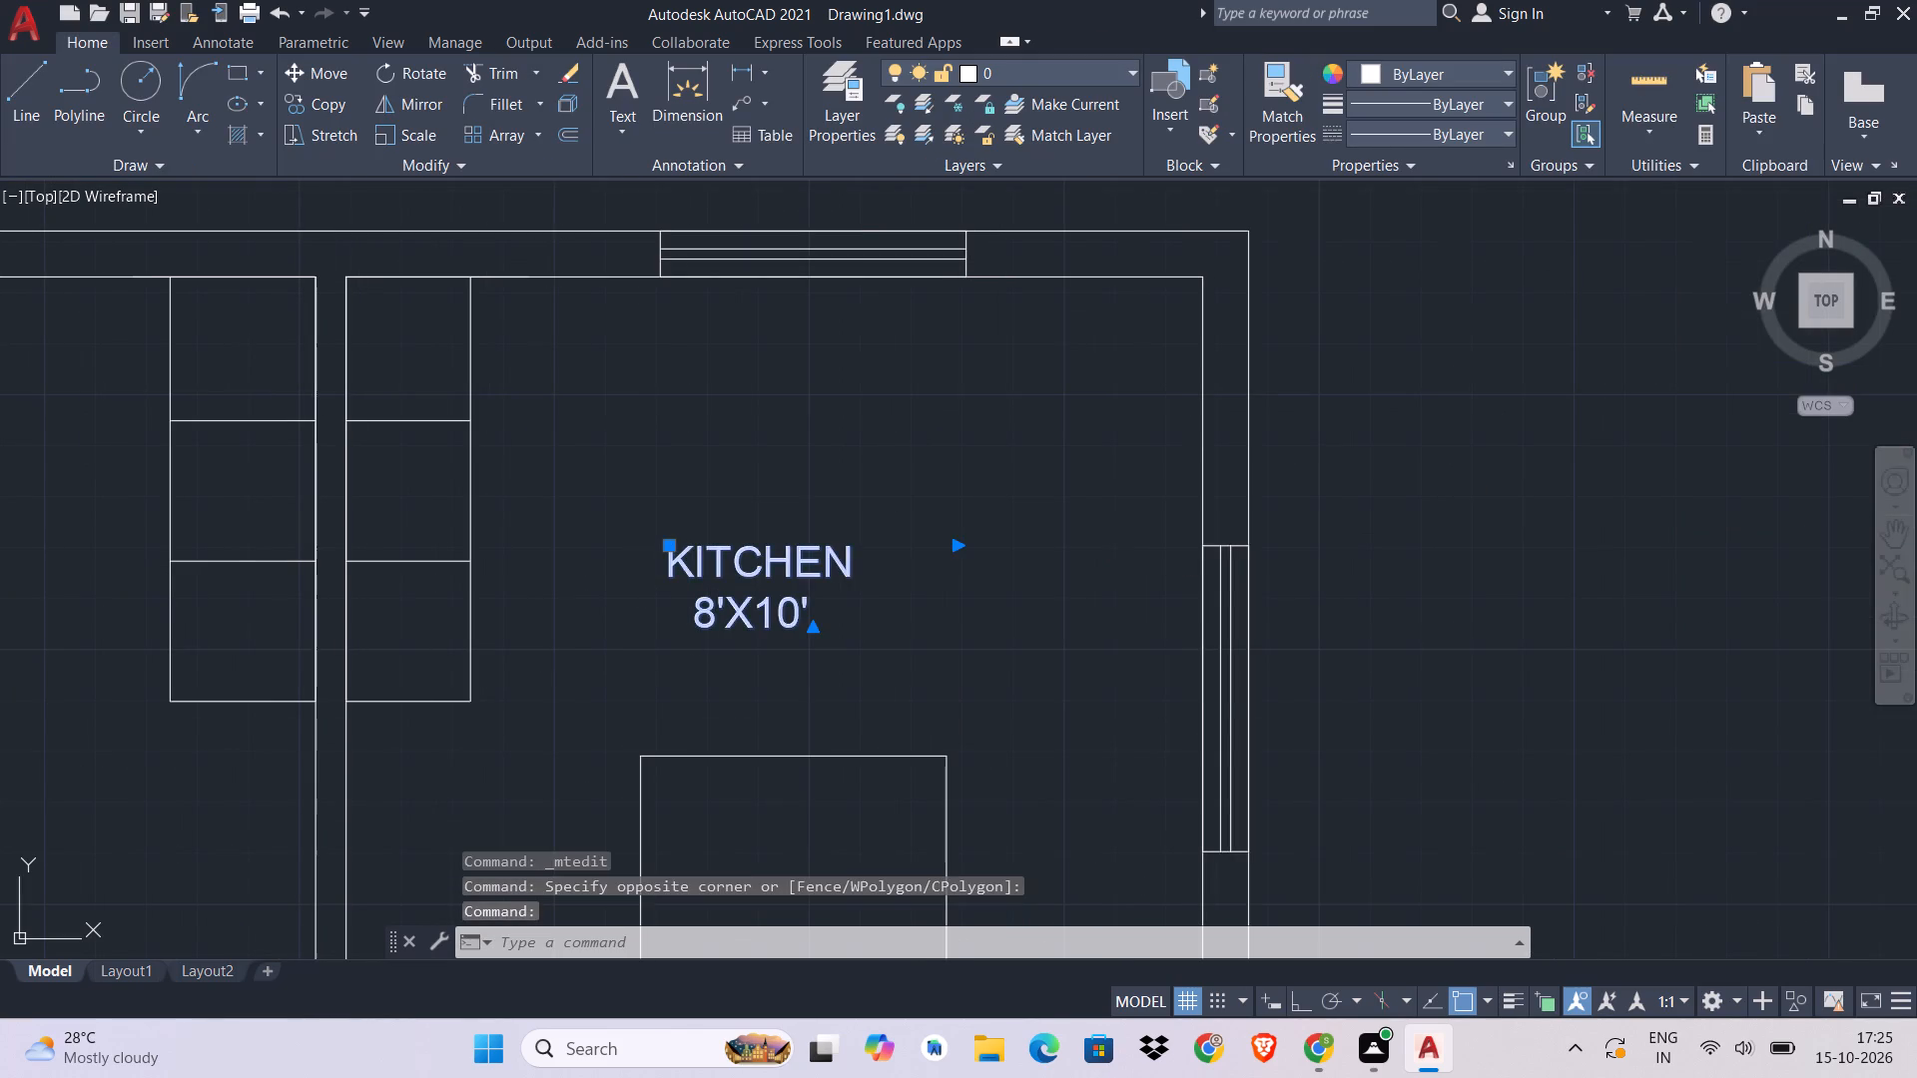
{"action": "left_click_drag", "start_coordinate": [841, 626], "coordinate": [605, 546]}
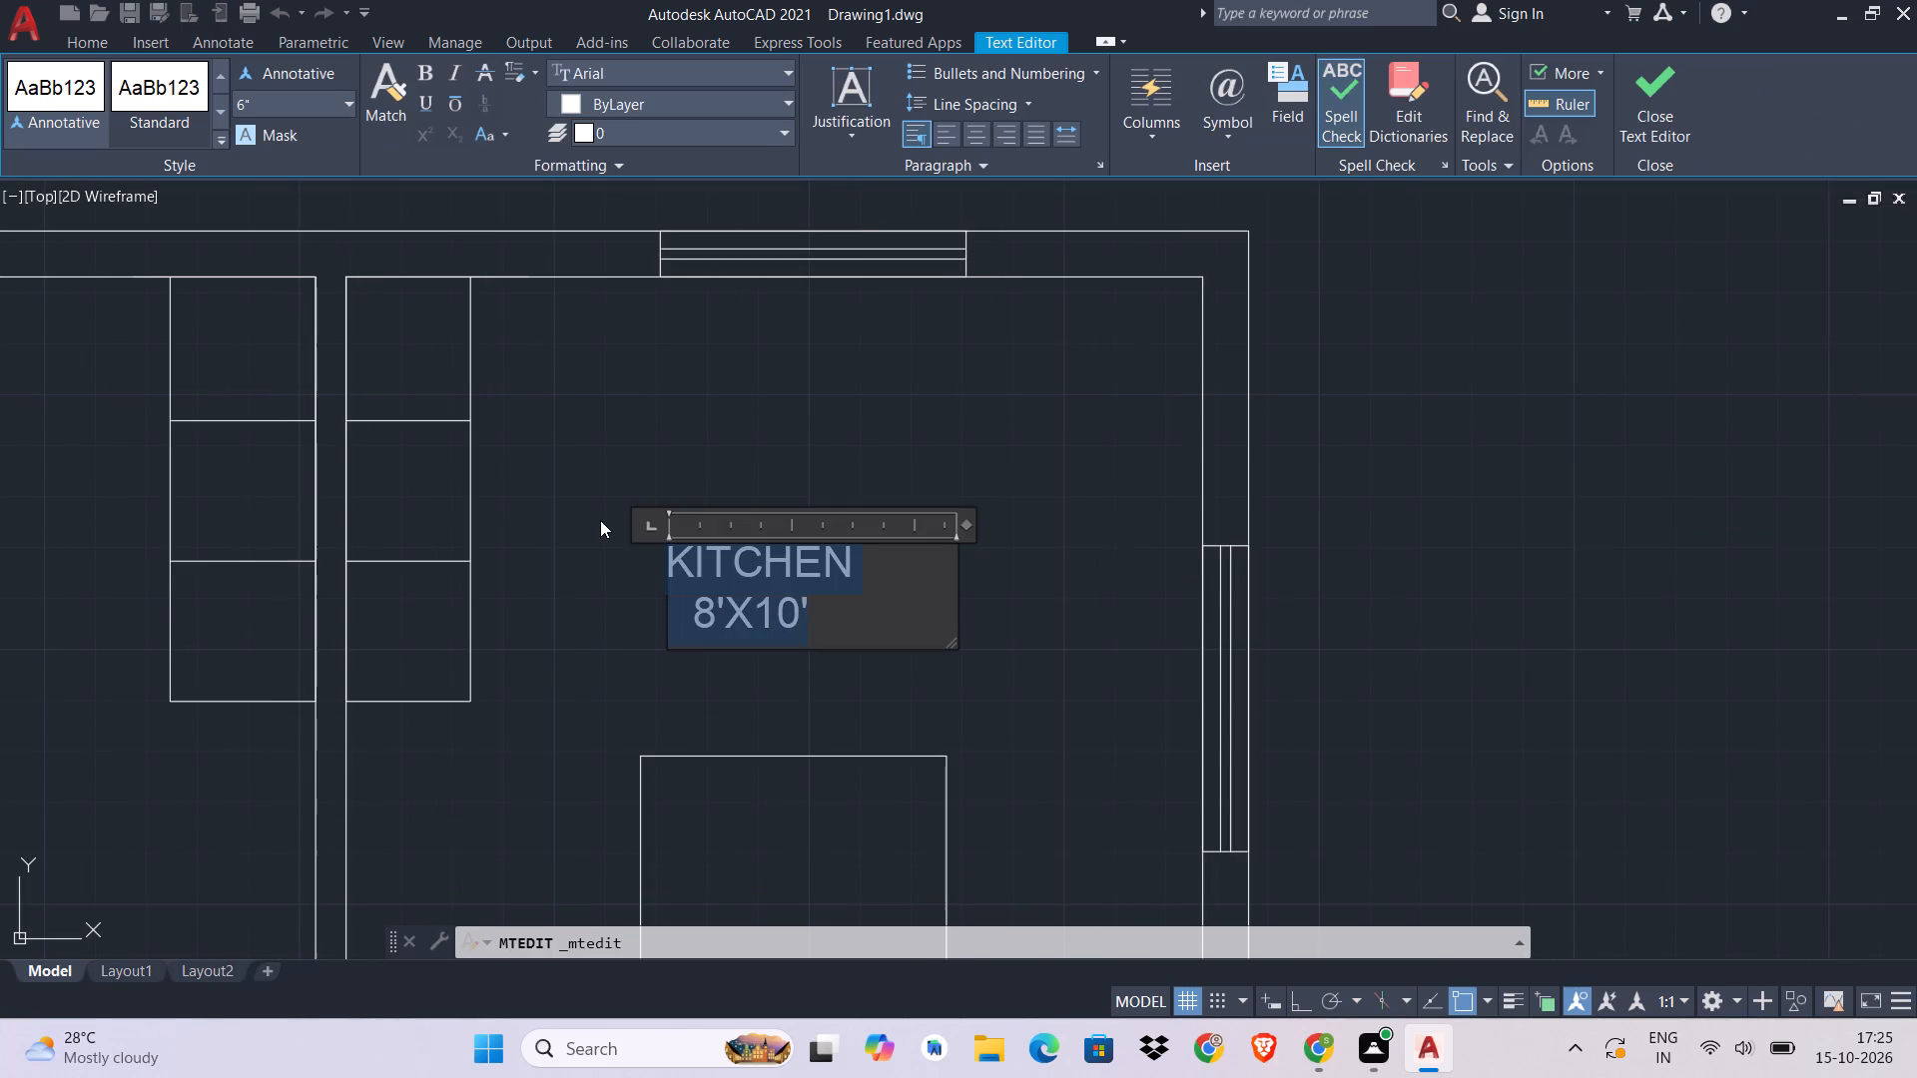
{"action": "key", "text": "BackSpace"}
{"action": "type", "text": "BED ROOM"}
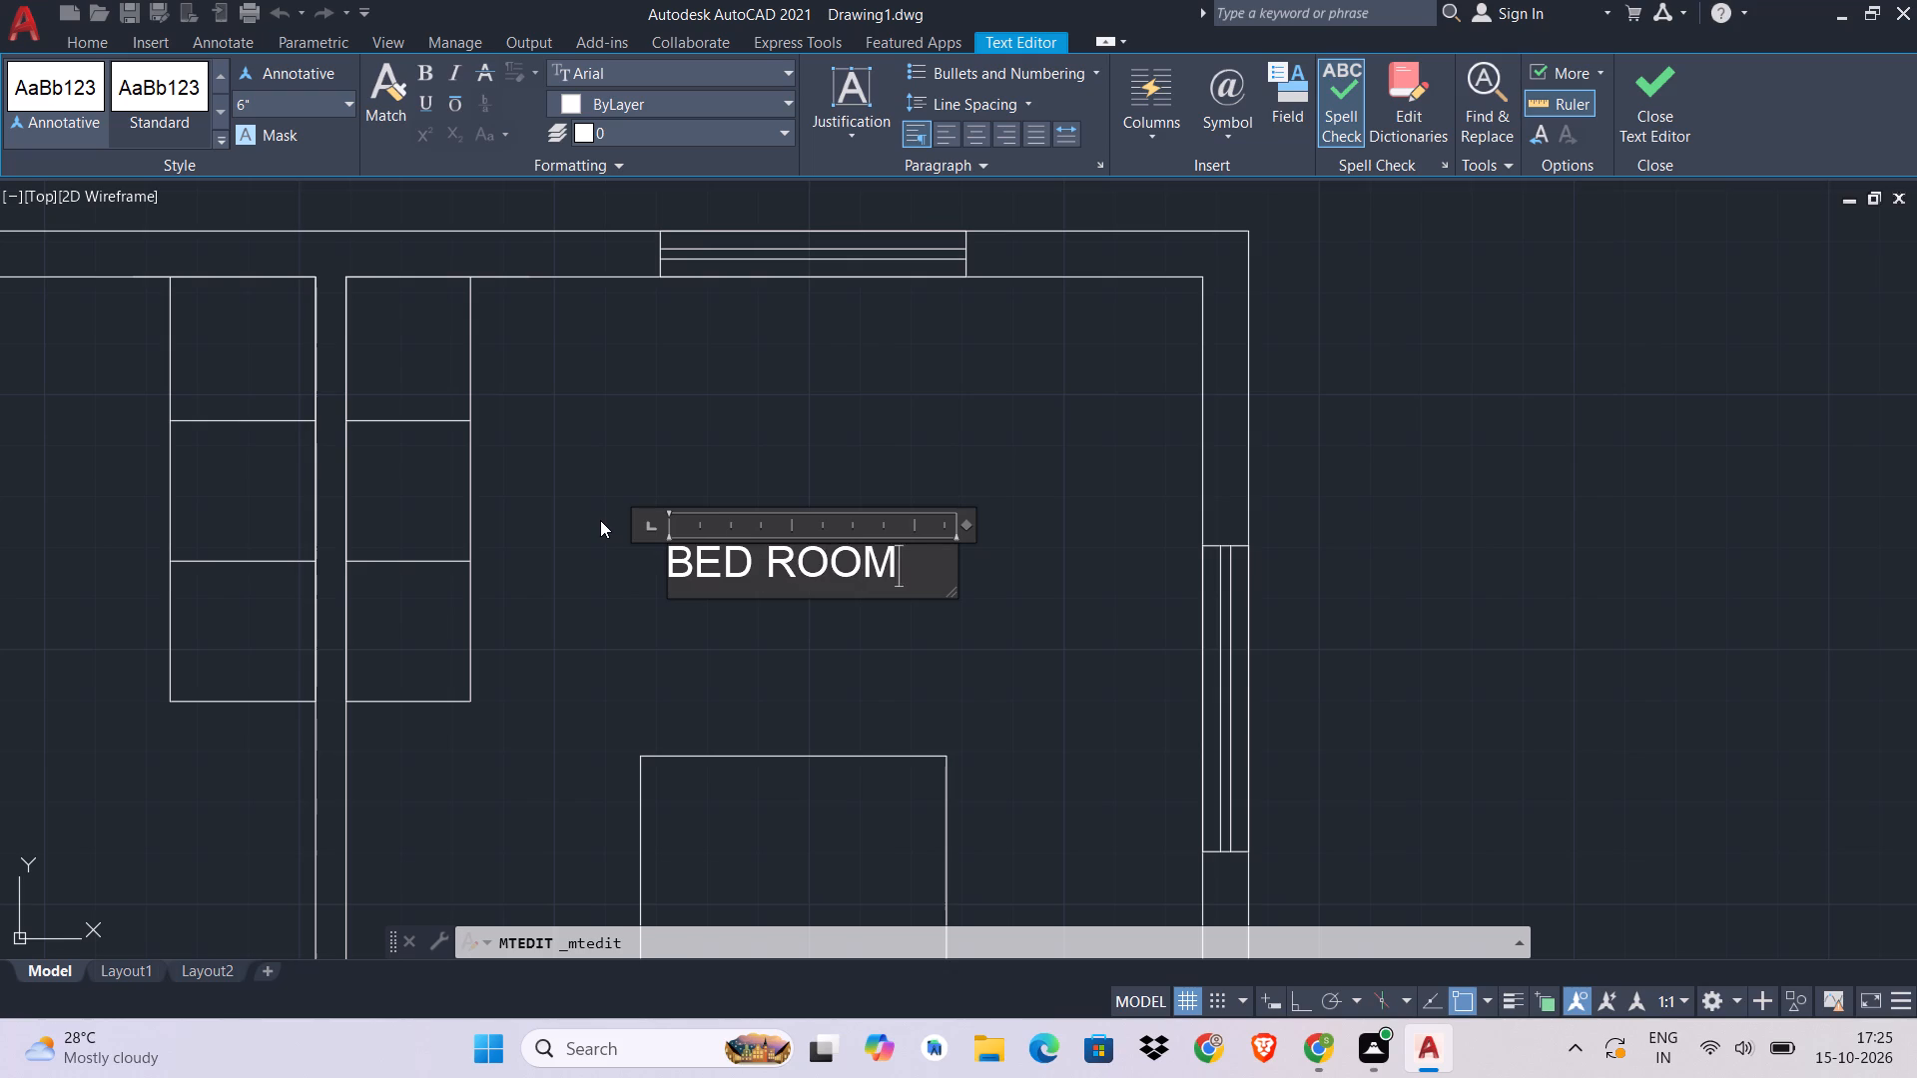
{"action": "key", "text": "space"}
Add a second line 14' X 14'6" to the right bedroom label, indented by one space.
{"action": "key", "text": "Return"}
{"action": "type", "text": "14"}
{"action": "key", "text": "BackSpace"}
{"action": "key", "text": "BackSpace"}
{"action": "key", "text": "space"}
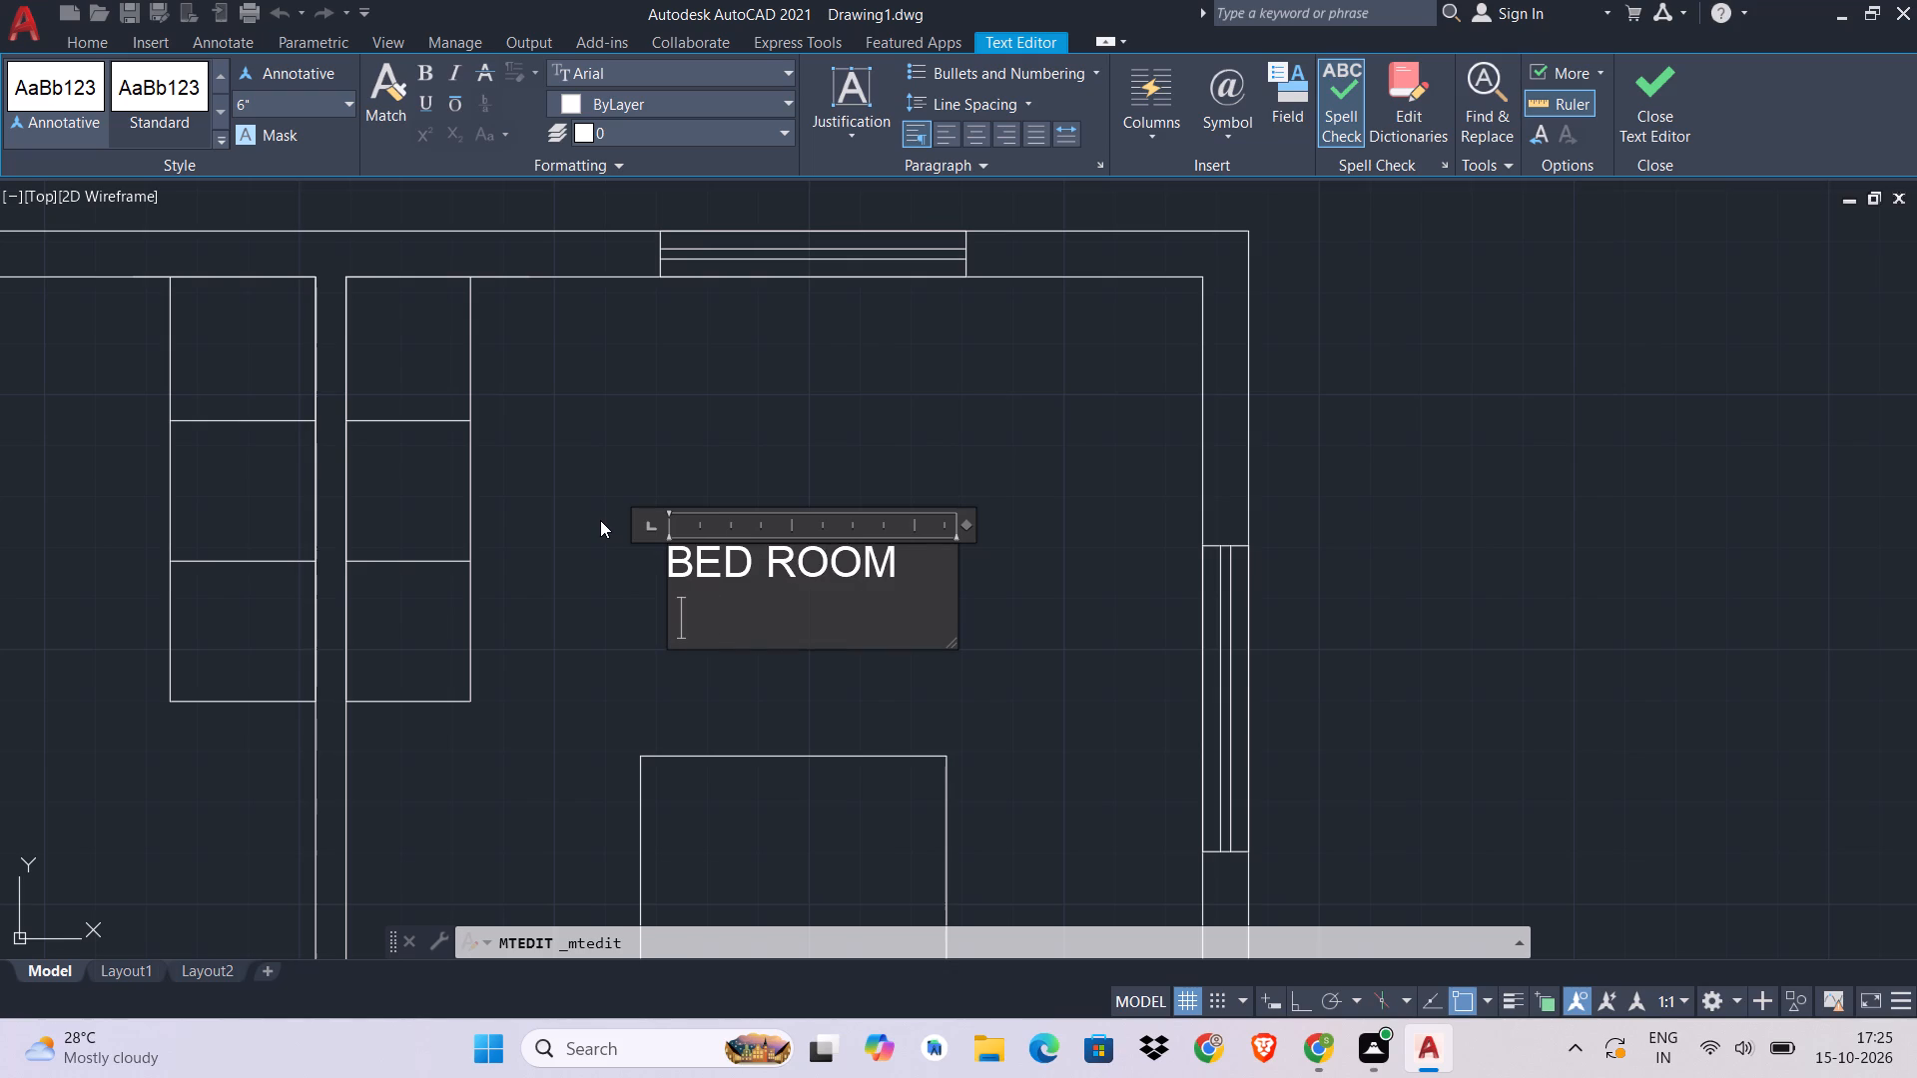
{"action": "type", "text": "14'"}
{"action": "key", "text": "semicolon"}
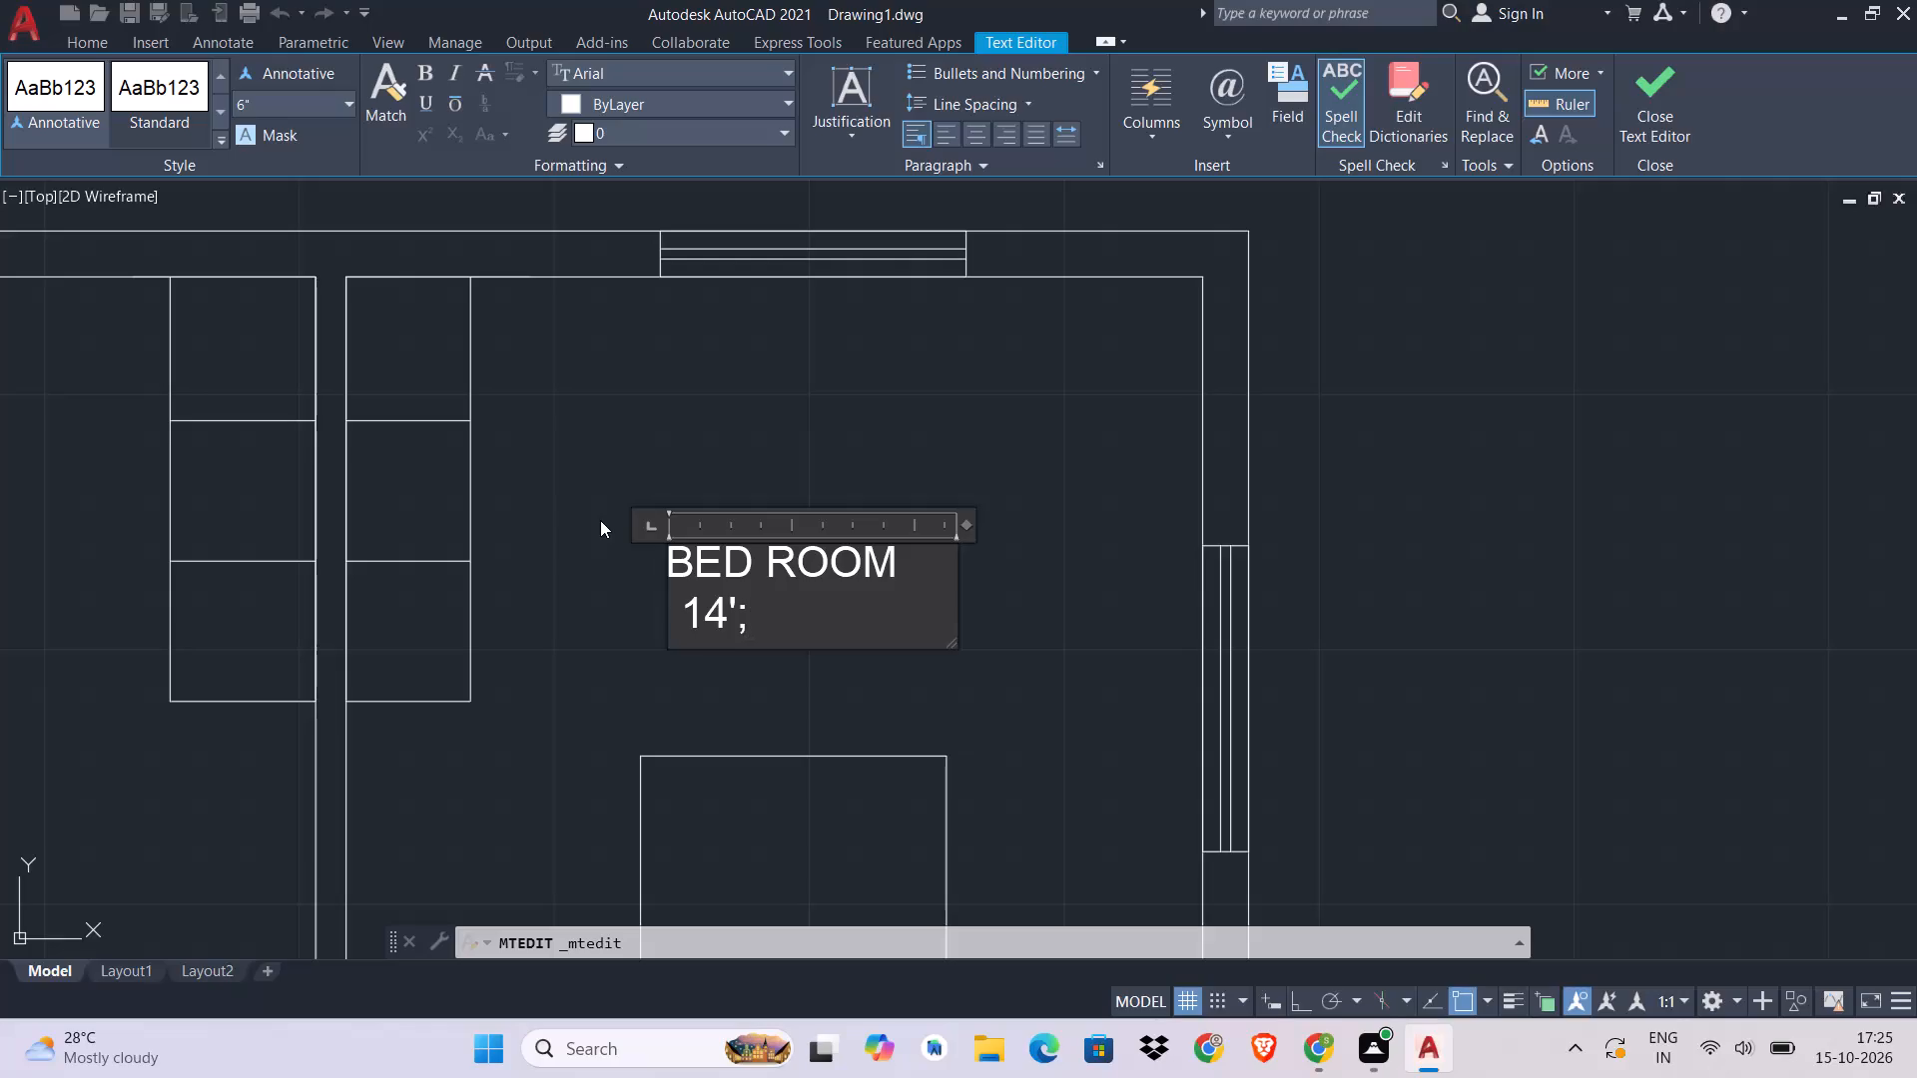
{"action": "key", "text": "x"}
{"action": "key", "text": "BackSpace"}
{"action": "key", "text": "BackSpace"}
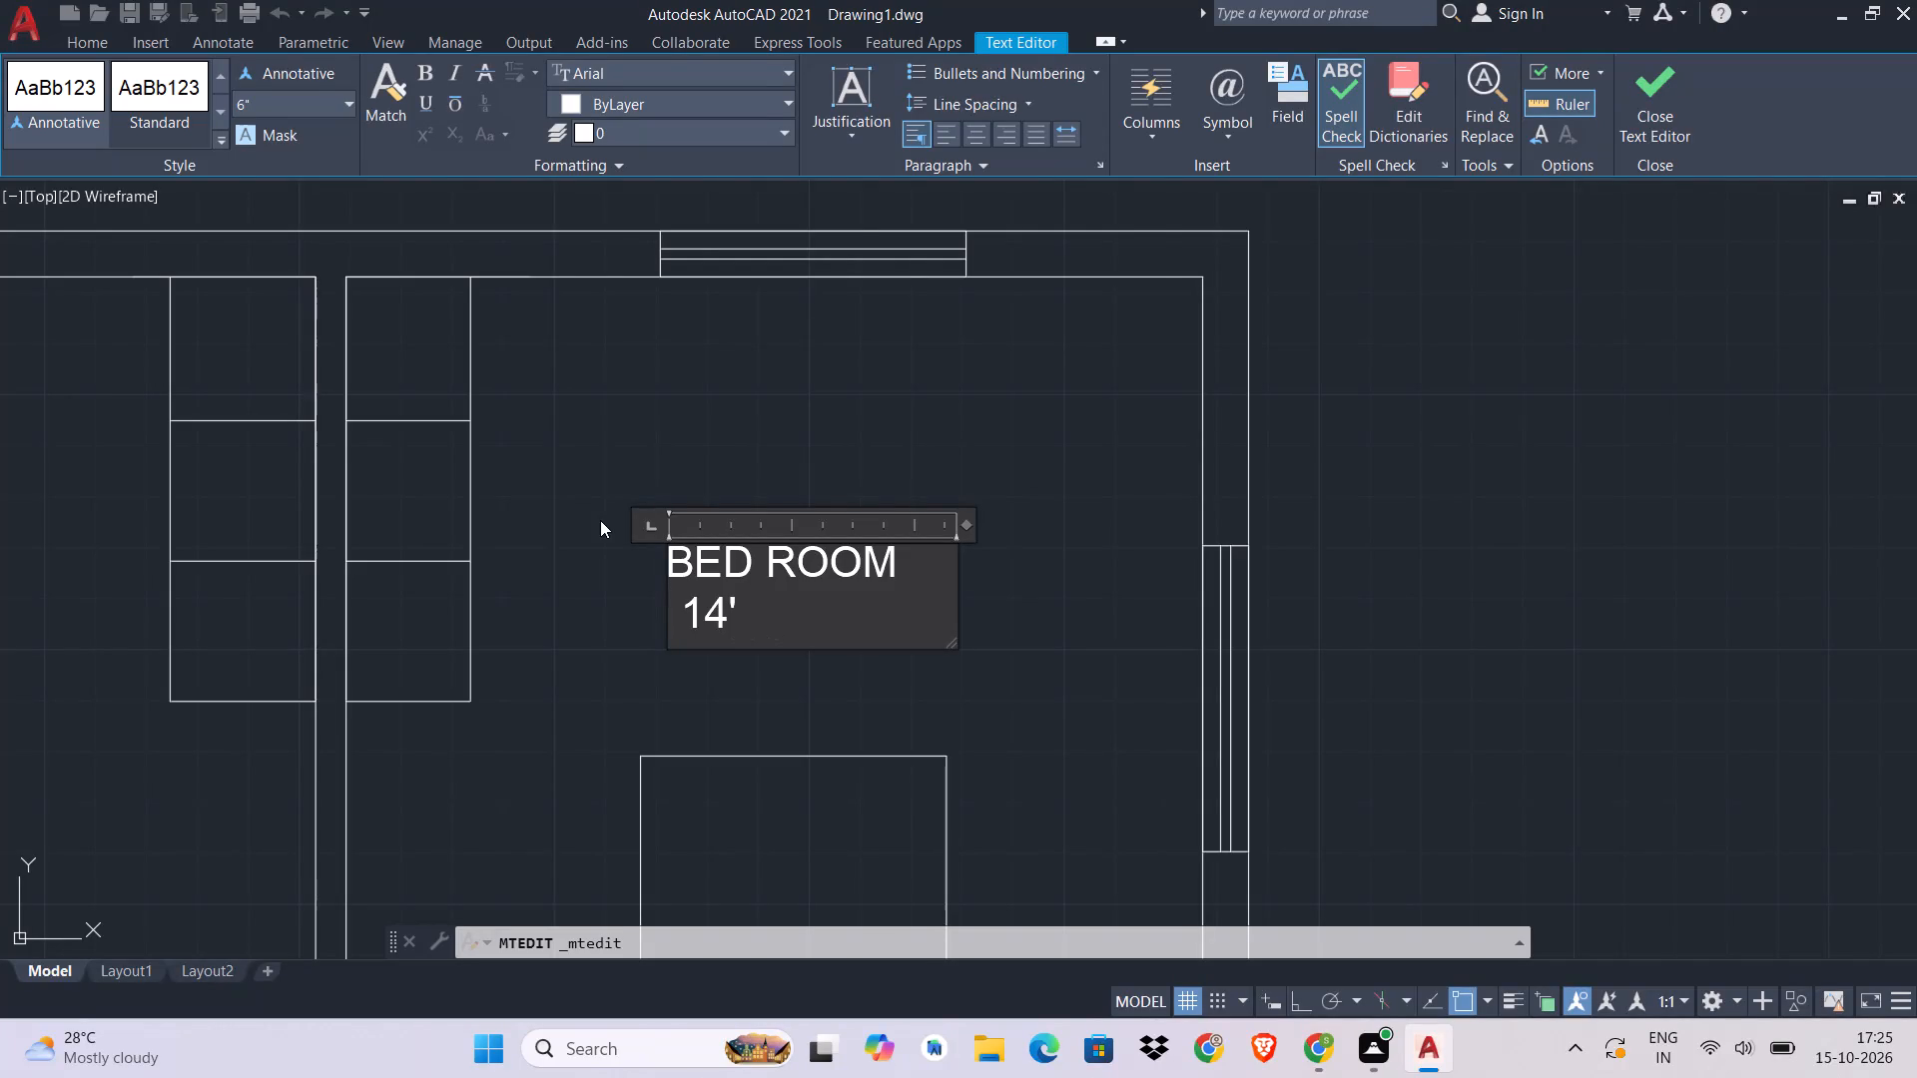
{"action": "key", "text": "space"}
{"action": "type", "text": "X"}
{"action": "key", "text": "space"}
{"action": "type", "text": "14'"}
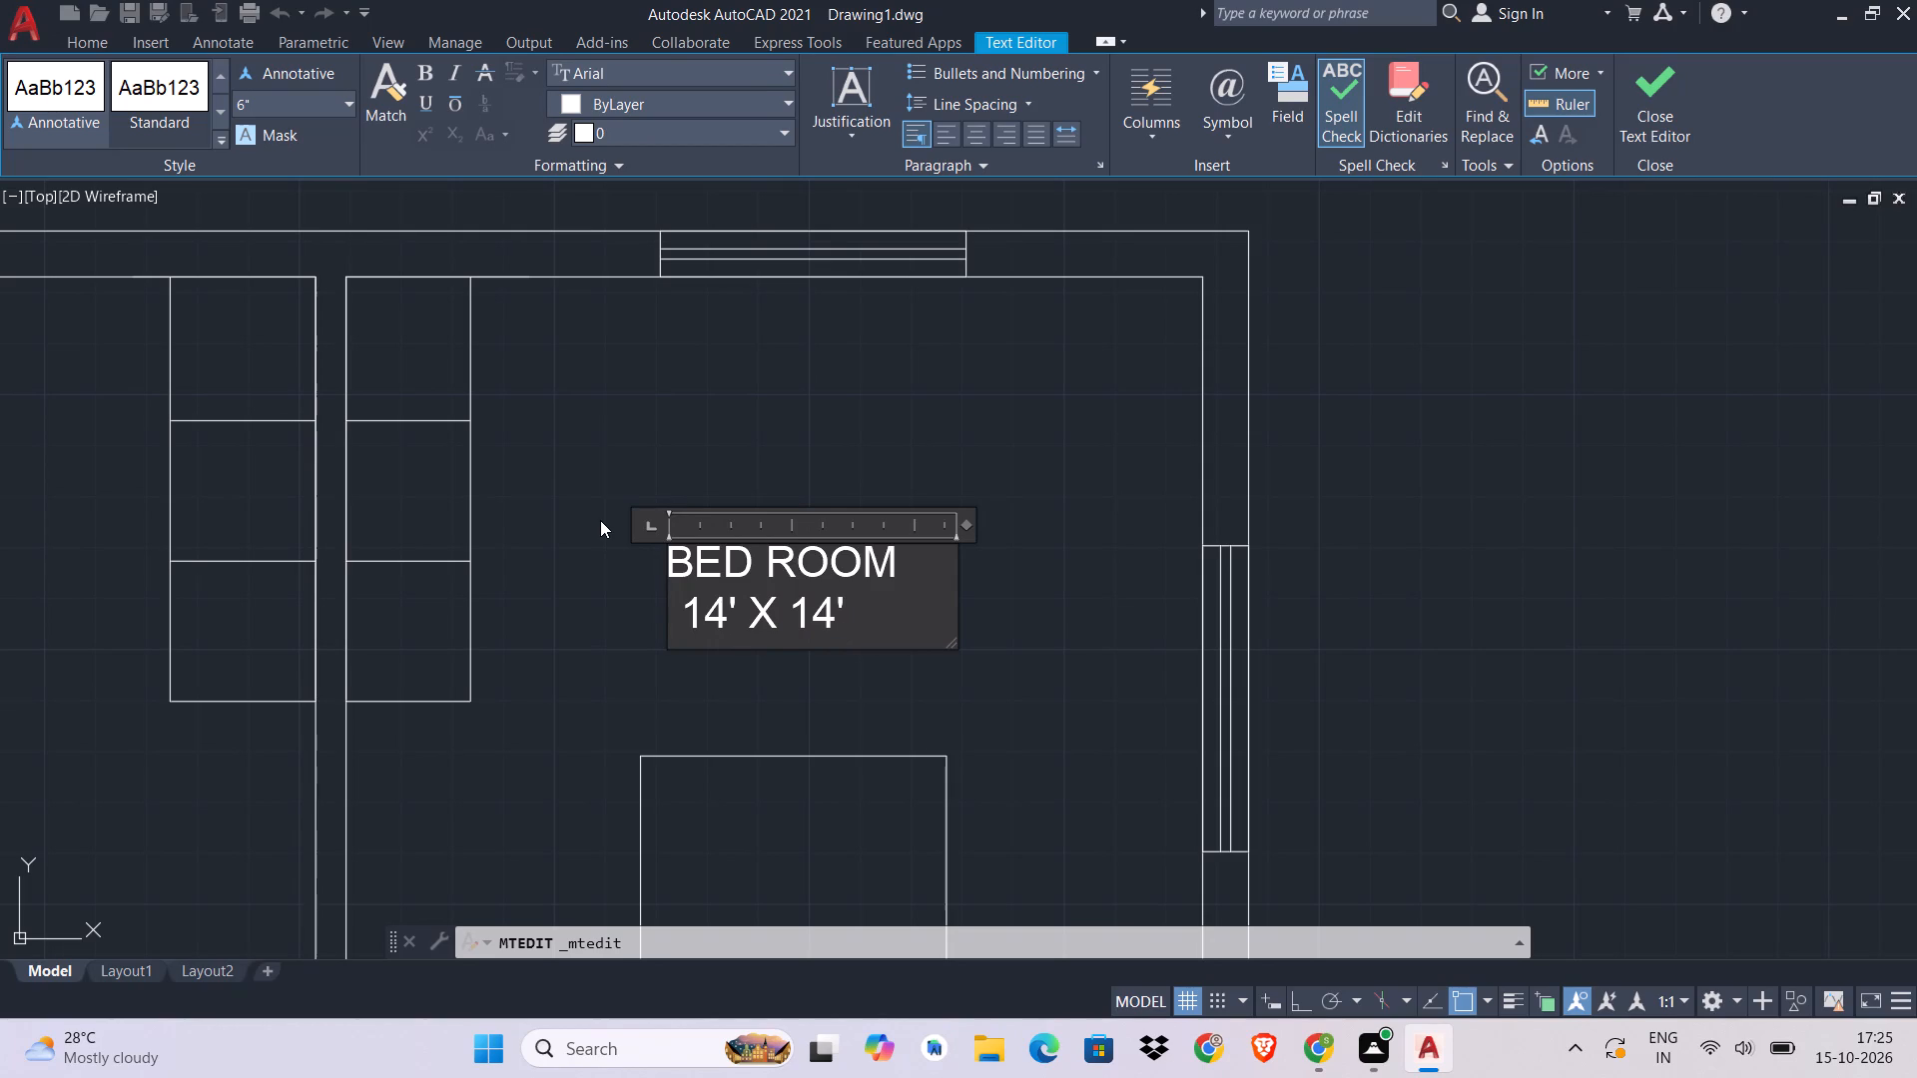
{"action": "key", "text": "6"}
{"action": "key", "text": "shift+quotedbl"}
{"action": "left_click", "coordinate": [1616, 128]}
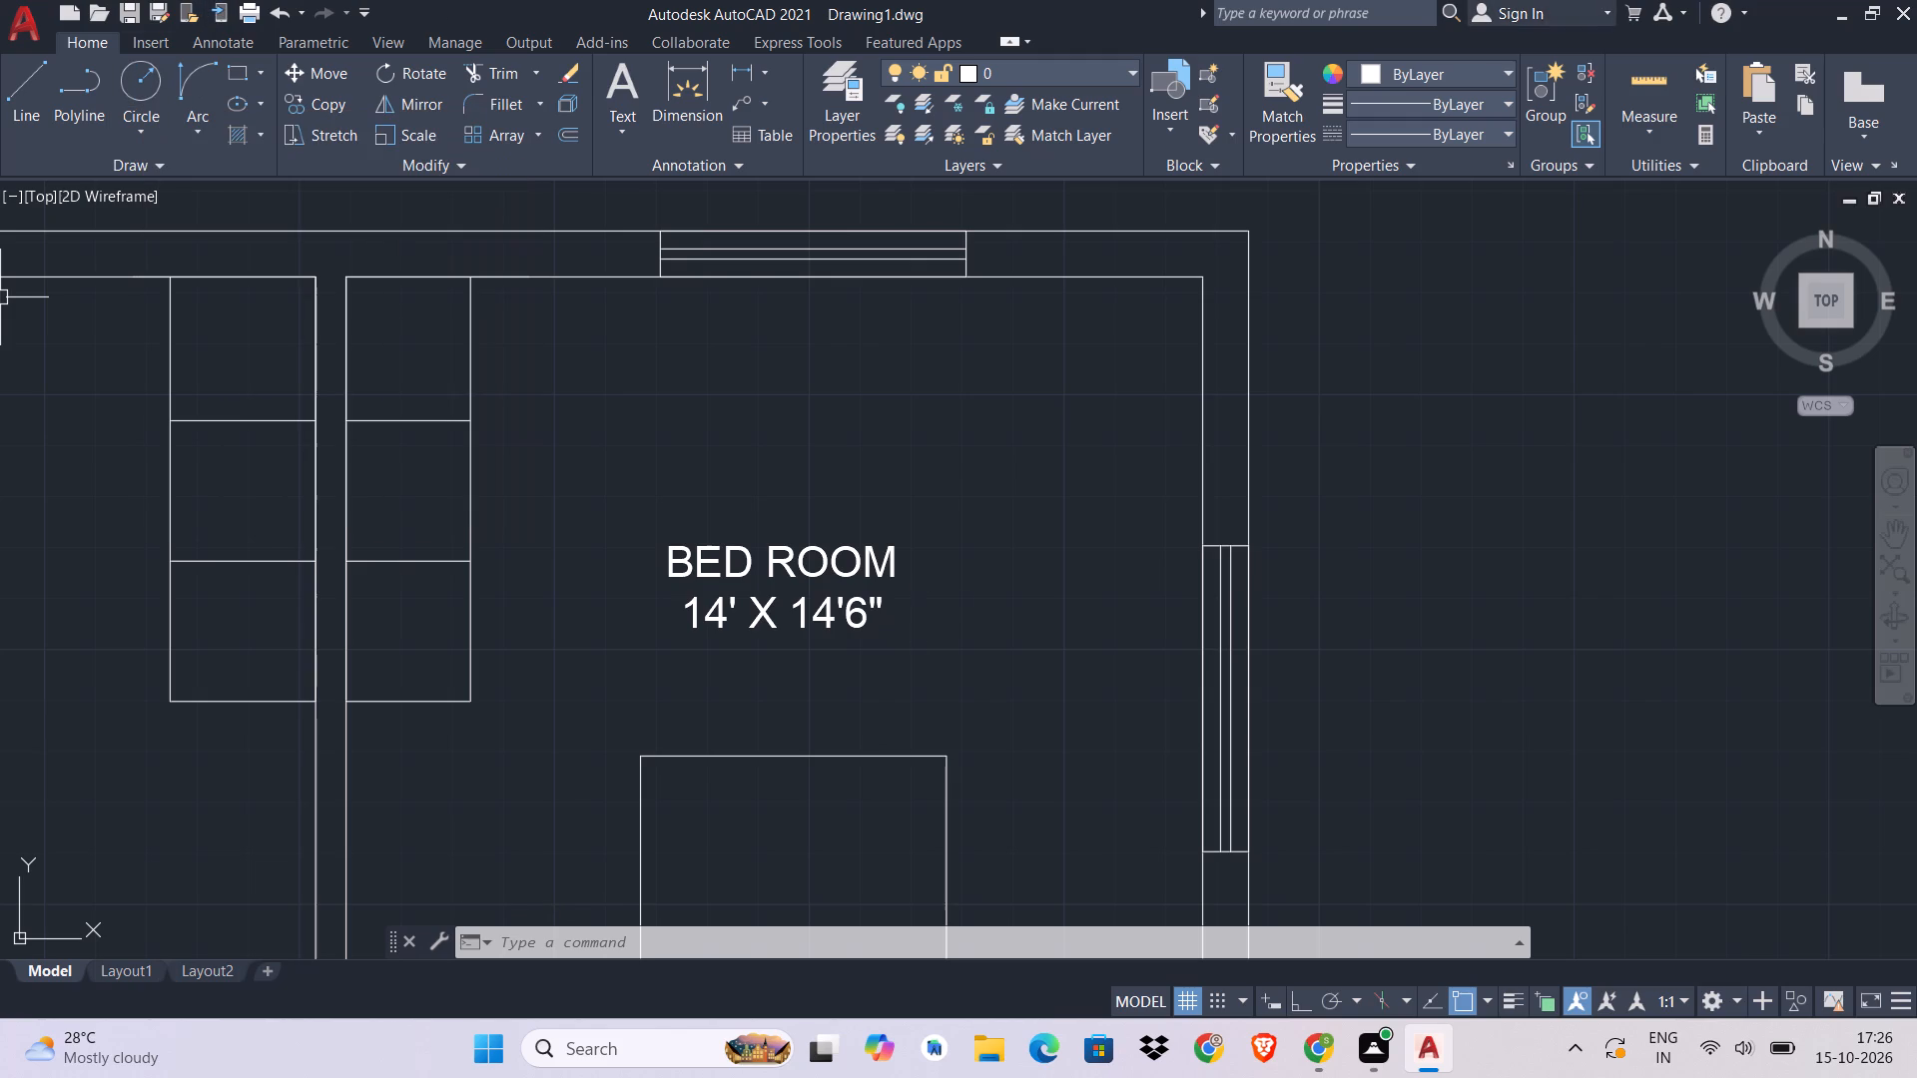
Replace the copied KITCHEN label text in the toilet above the staircase with TOILET.
{"action": "scroll", "coordinate": [924, 601], "scroll_direction": "down", "scroll_amount": 3}
{"action": "middle_click_drag", "start_coordinate": [924, 601], "coordinate": [892, 118]}
{"action": "scroll", "coordinate": [551, 298], "scroll_direction": "up", "scroll_amount": 1}
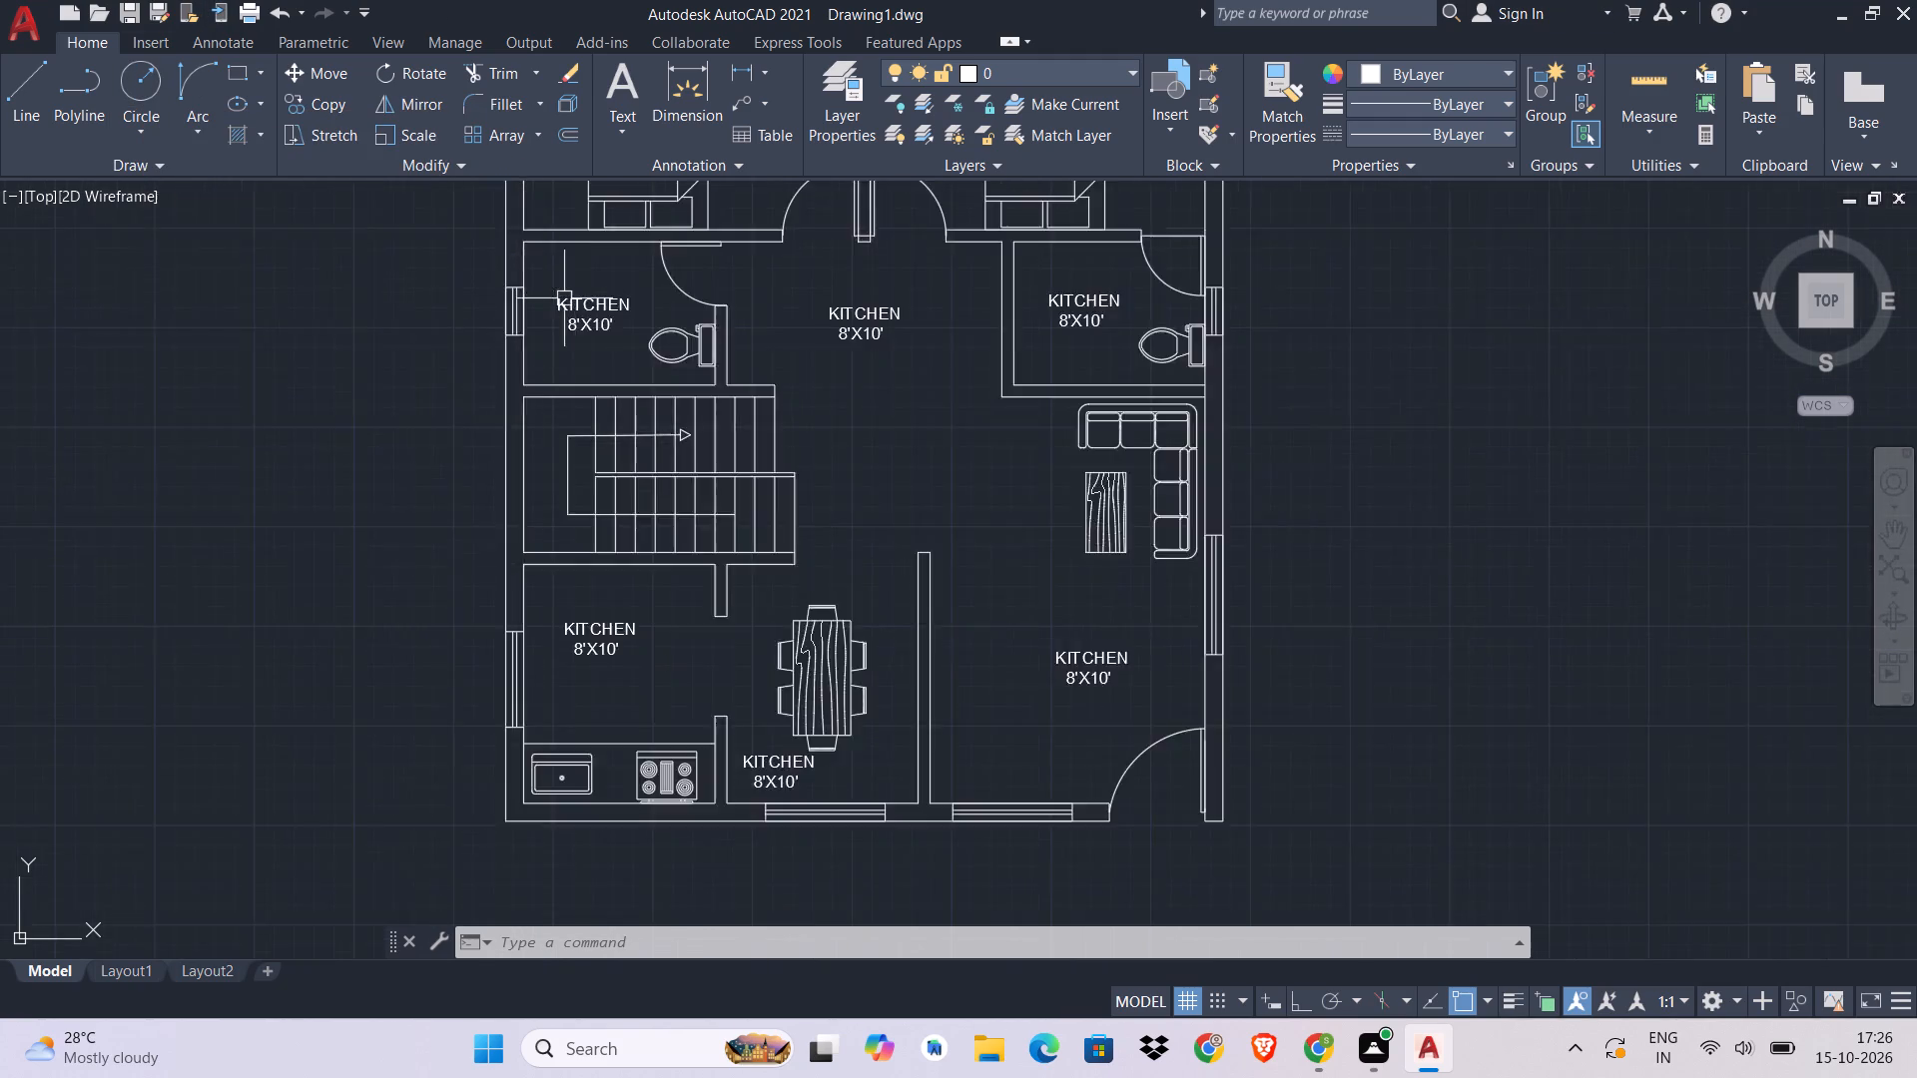
{"action": "scroll", "coordinate": [570, 298], "scroll_direction": "up", "scroll_amount": 2}
{"action": "double_click", "coordinate": [578, 298]}
{"action": "left_click_drag", "start_coordinate": [749, 392], "coordinate": [604, 359]}
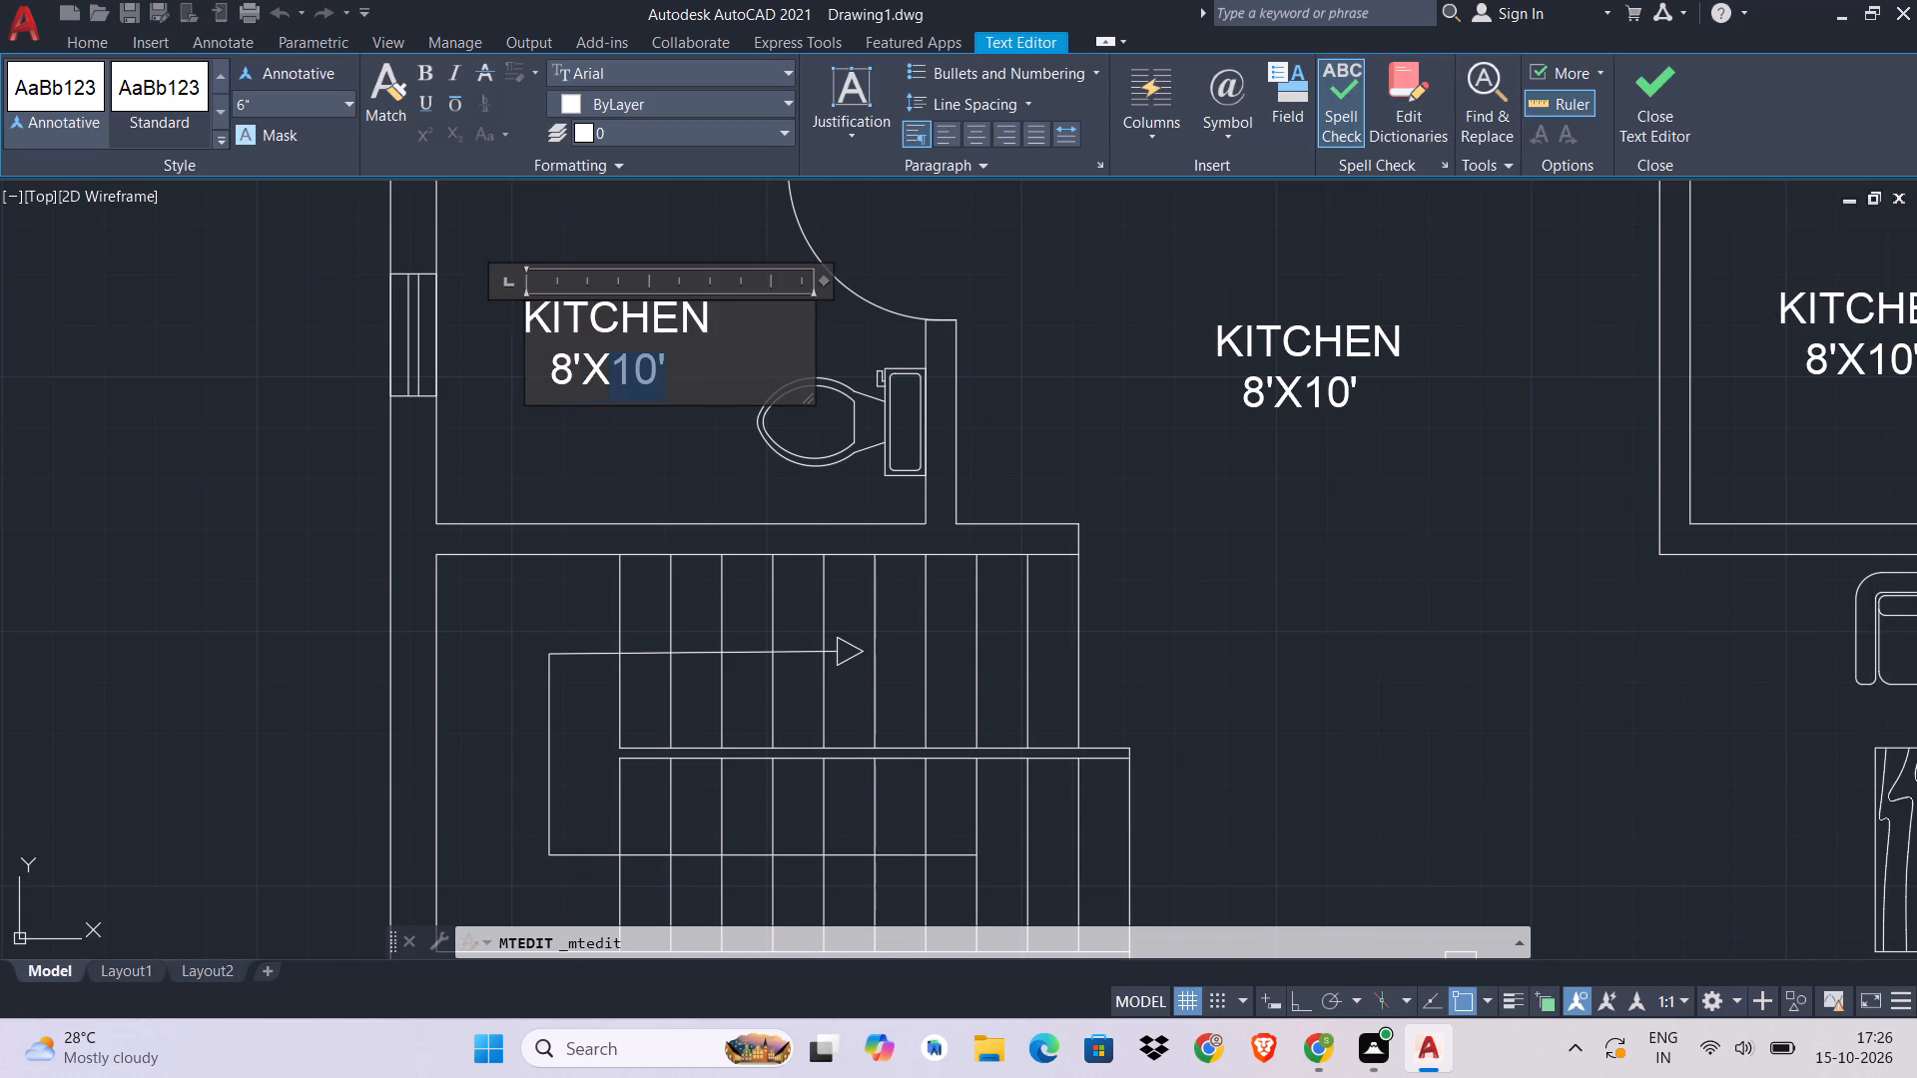
{"action": "left_click_drag", "start_coordinate": [604, 359], "coordinate": [433, 309]}
{"action": "key", "text": "BackSpace"}
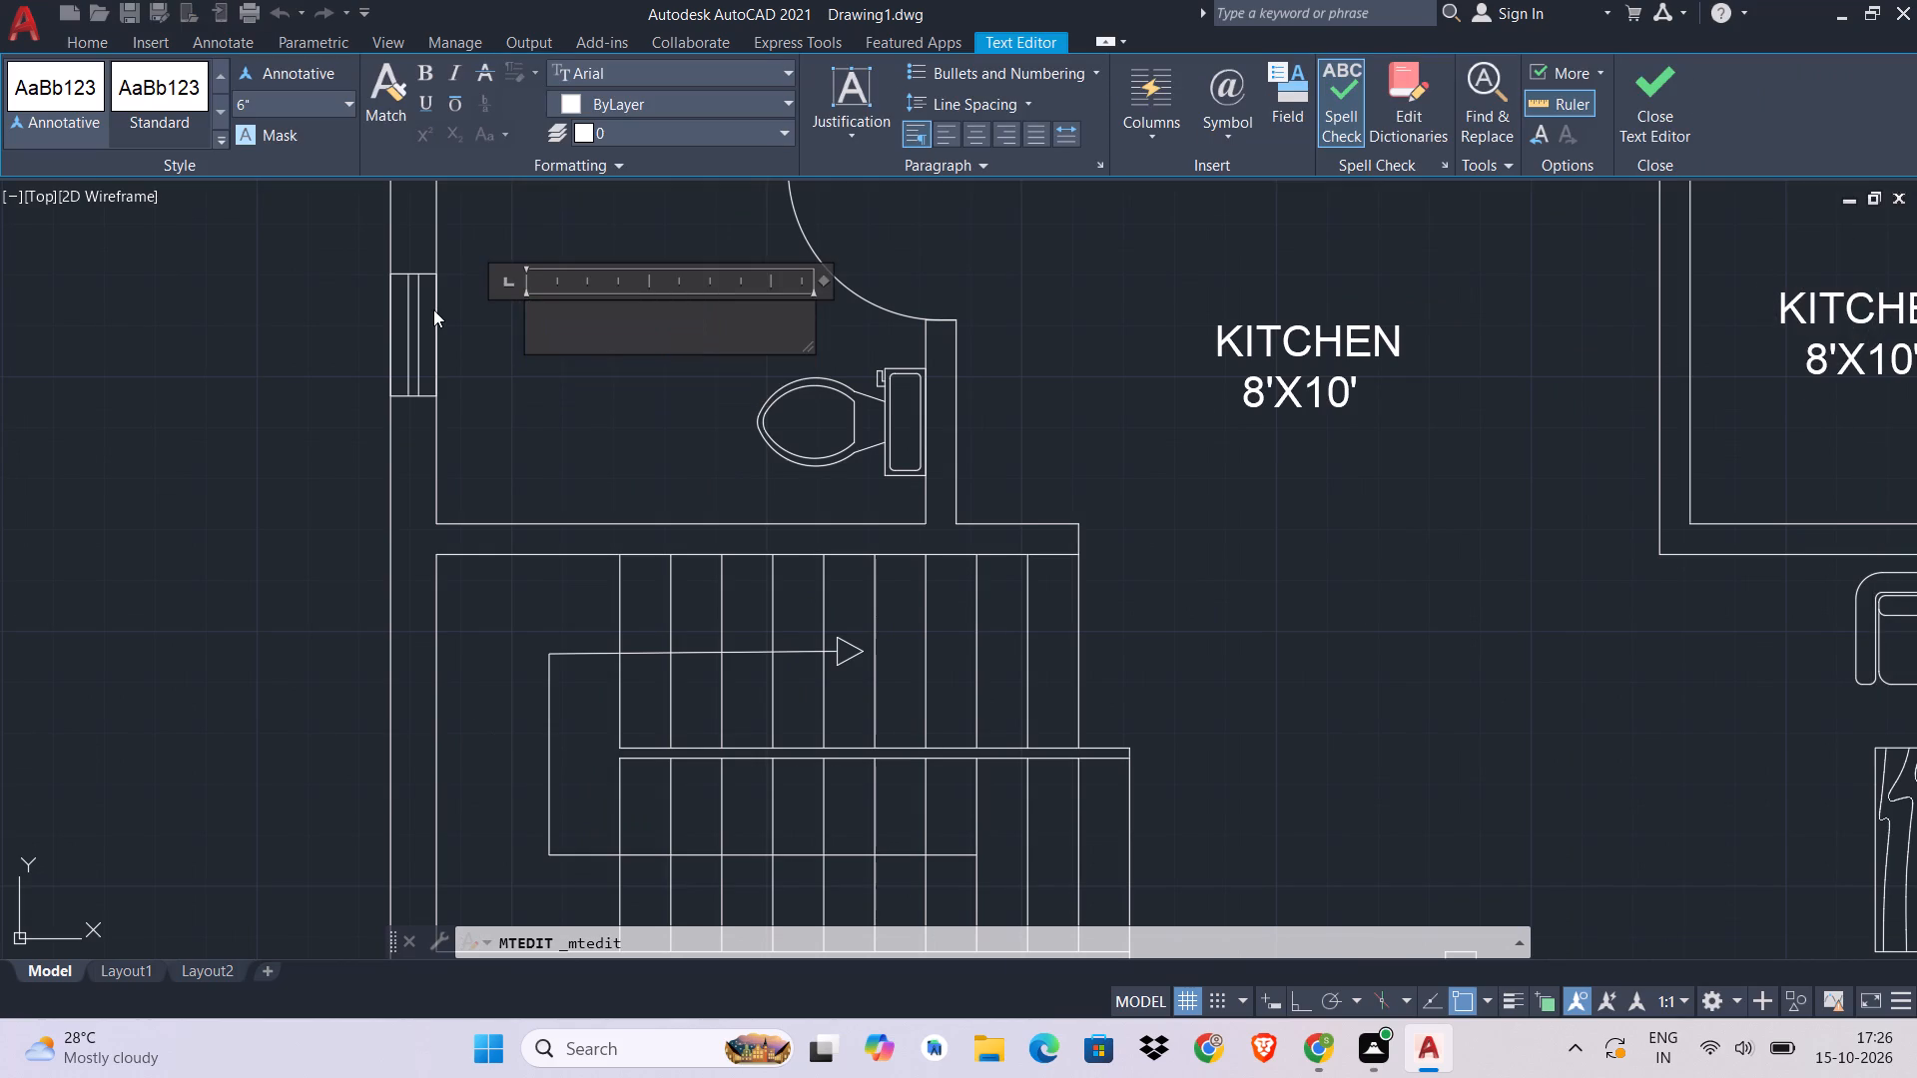
{"action": "type", "text": "TOILET"}
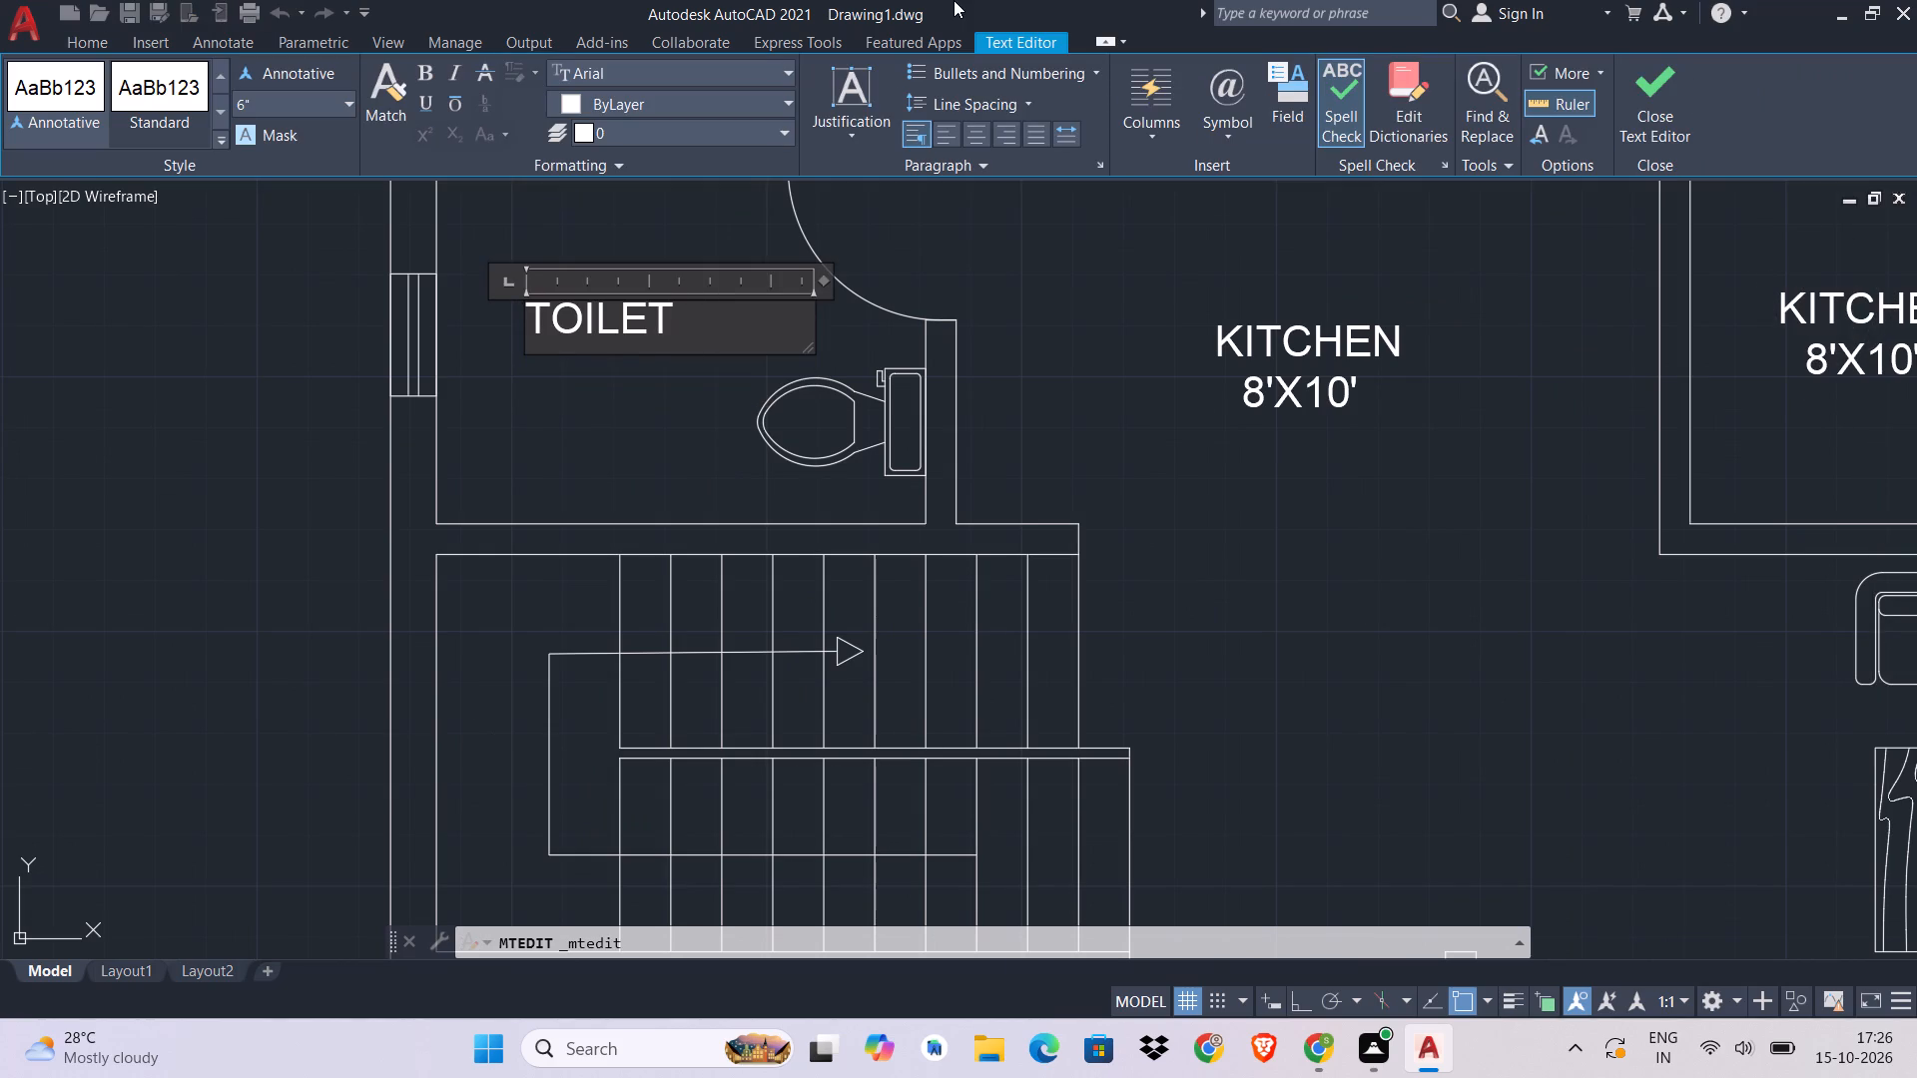
Add a second line 8'X6" to the left TOILET label, indented by two spaces.
{"action": "key", "text": "Return"}
{"action": "key", "text": "space"}
{"action": "type", "text": "8'"}
{"action": "key", "text": "x"}
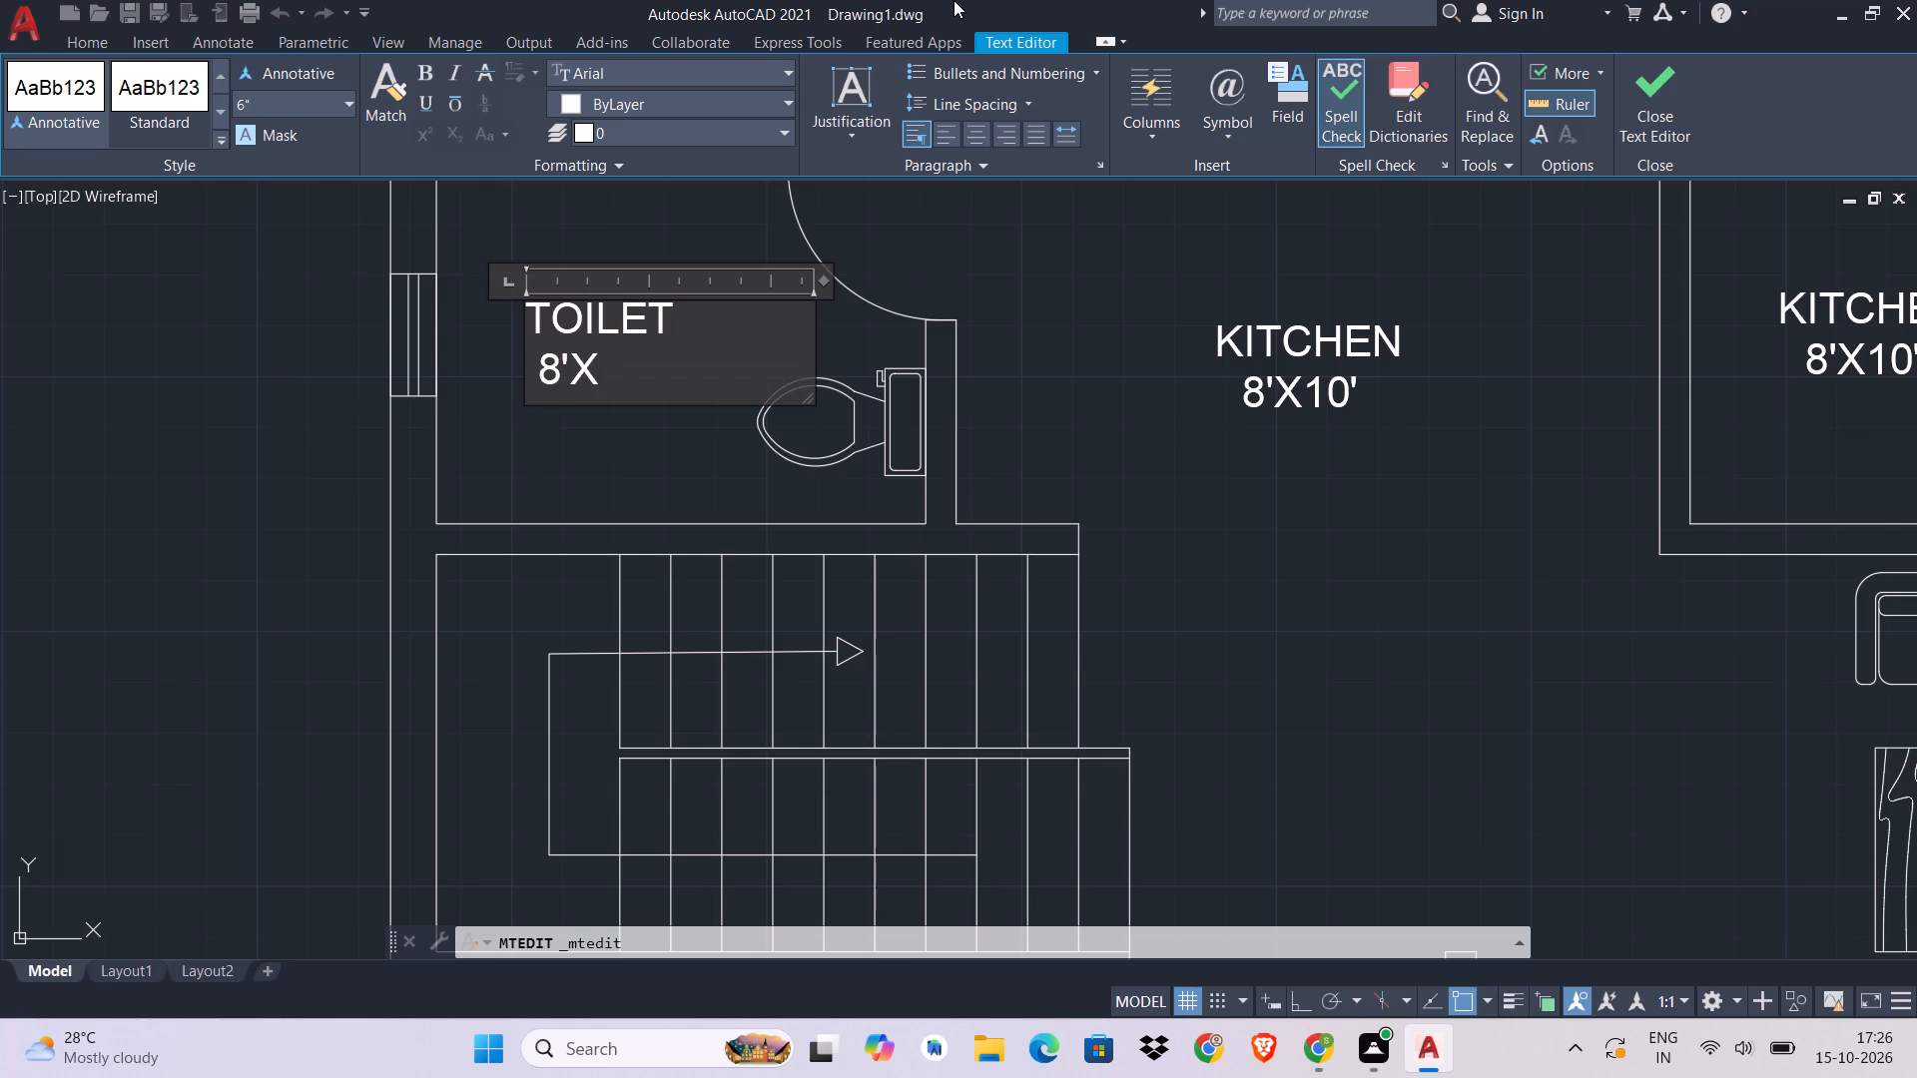
{"action": "type", "text": "6\""}
{"action": "left_click", "coordinate": [538, 363]}
{"action": "key", "text": "space"}
{"action": "left_click", "coordinate": [1677, 115]}
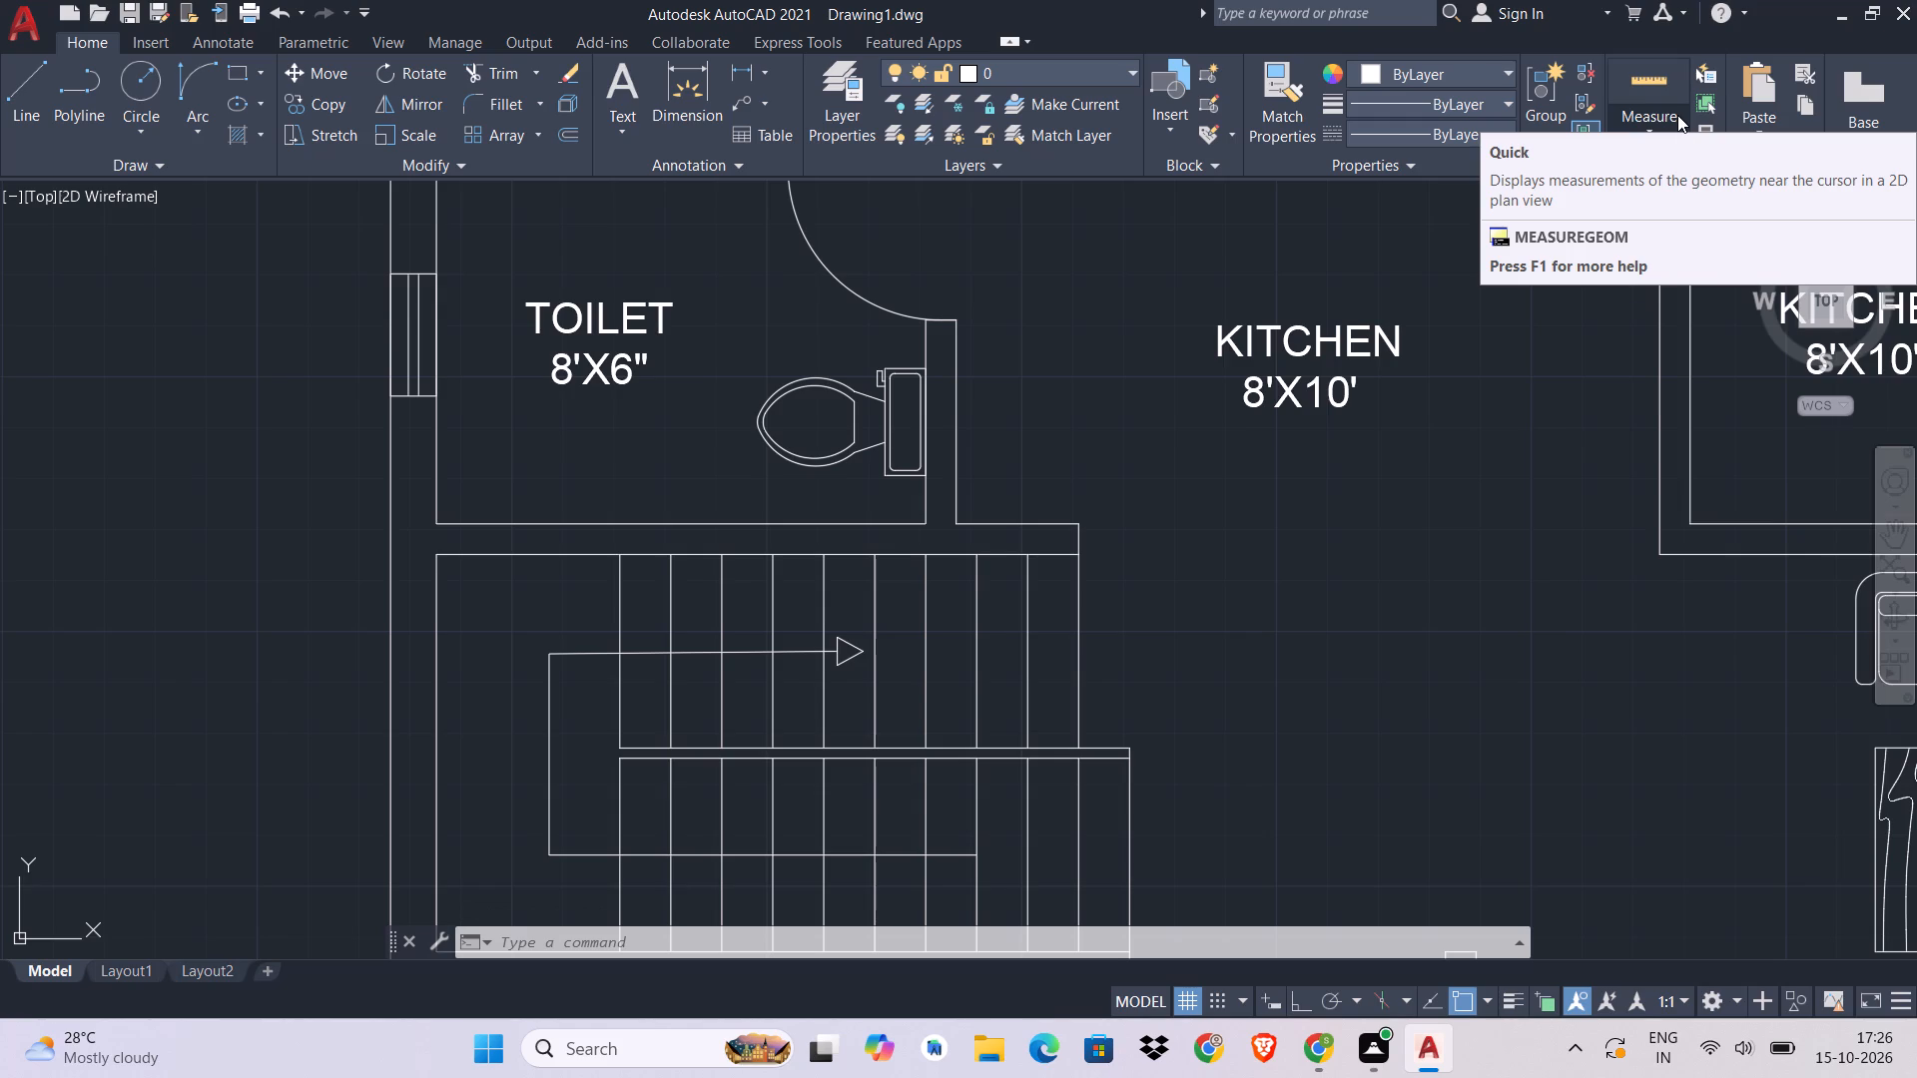
Replace the copied label between the two toilets with LOBBY over 11'6"X13', indenting the name by one space.
{"action": "double_click", "coordinate": [1241, 324]}
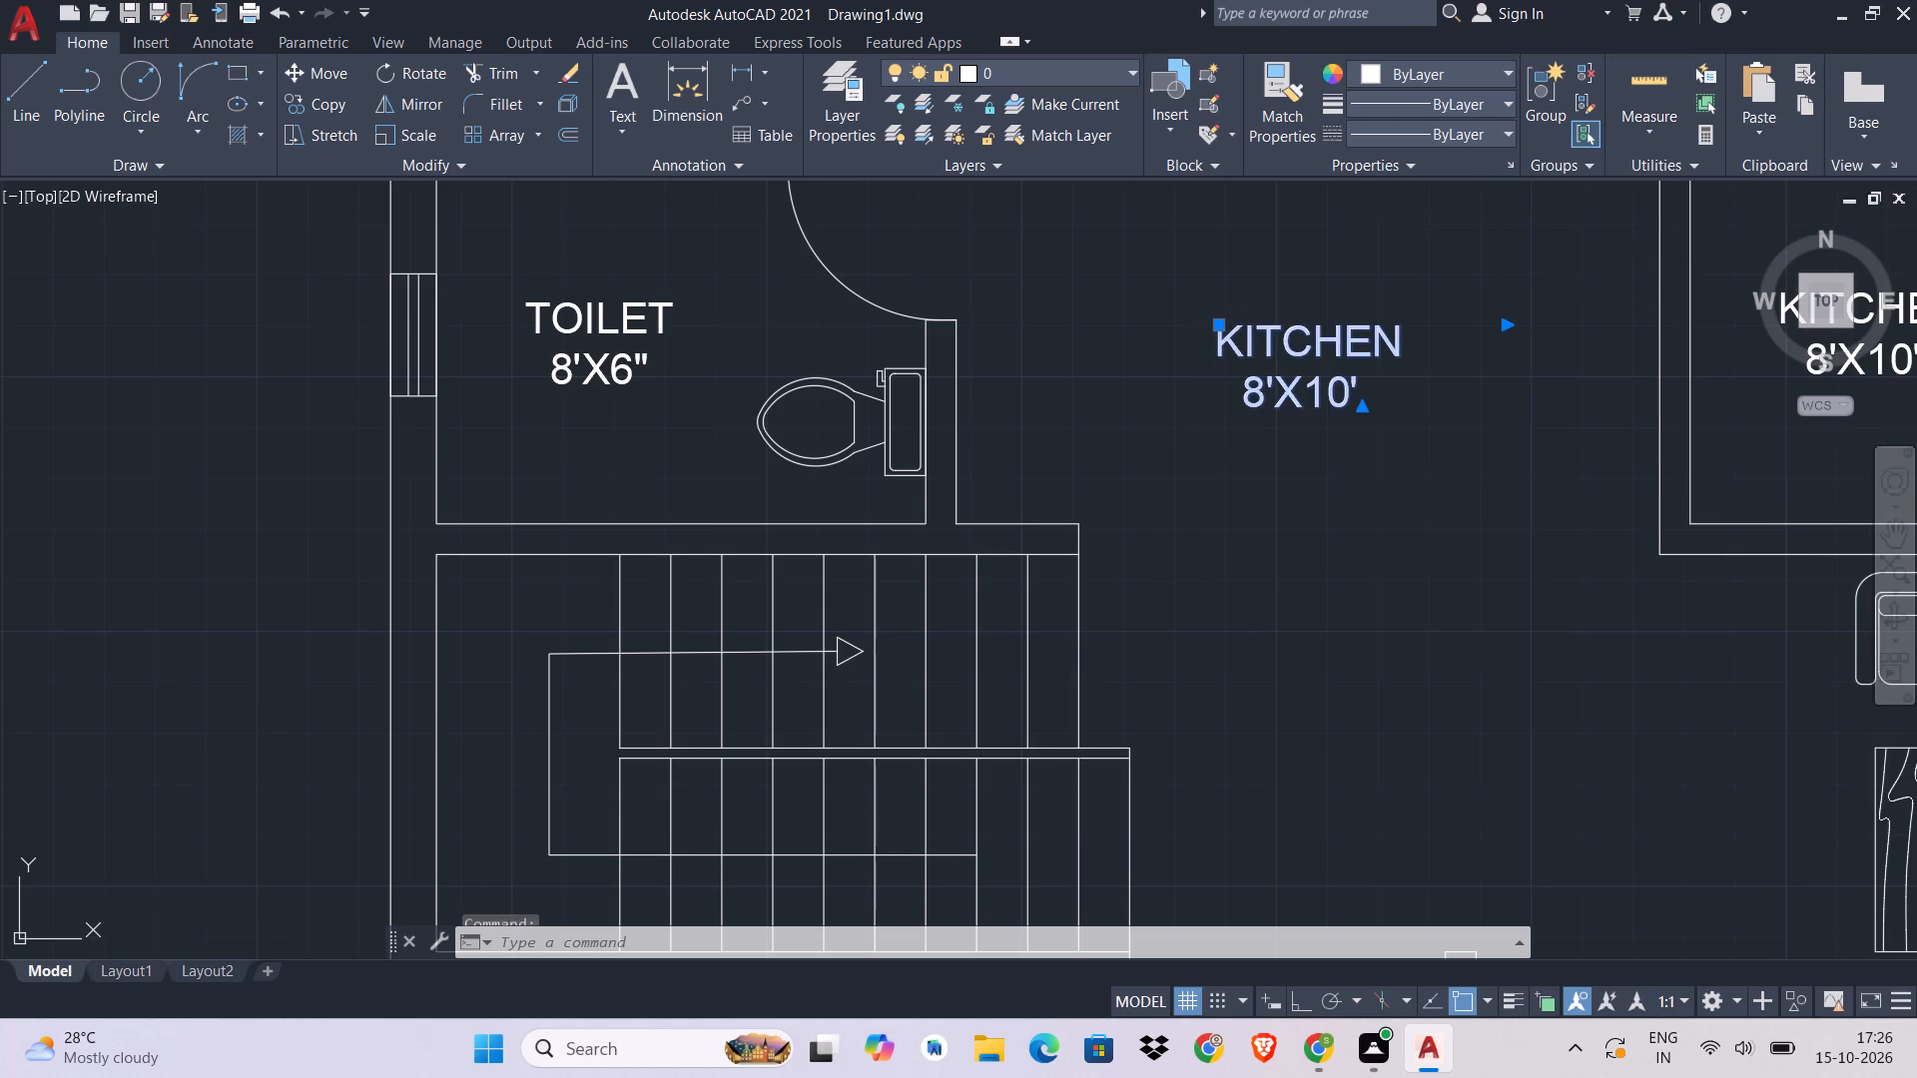
{"action": "left_click_drag", "start_coordinate": [1423, 425], "coordinate": [1214, 525]}
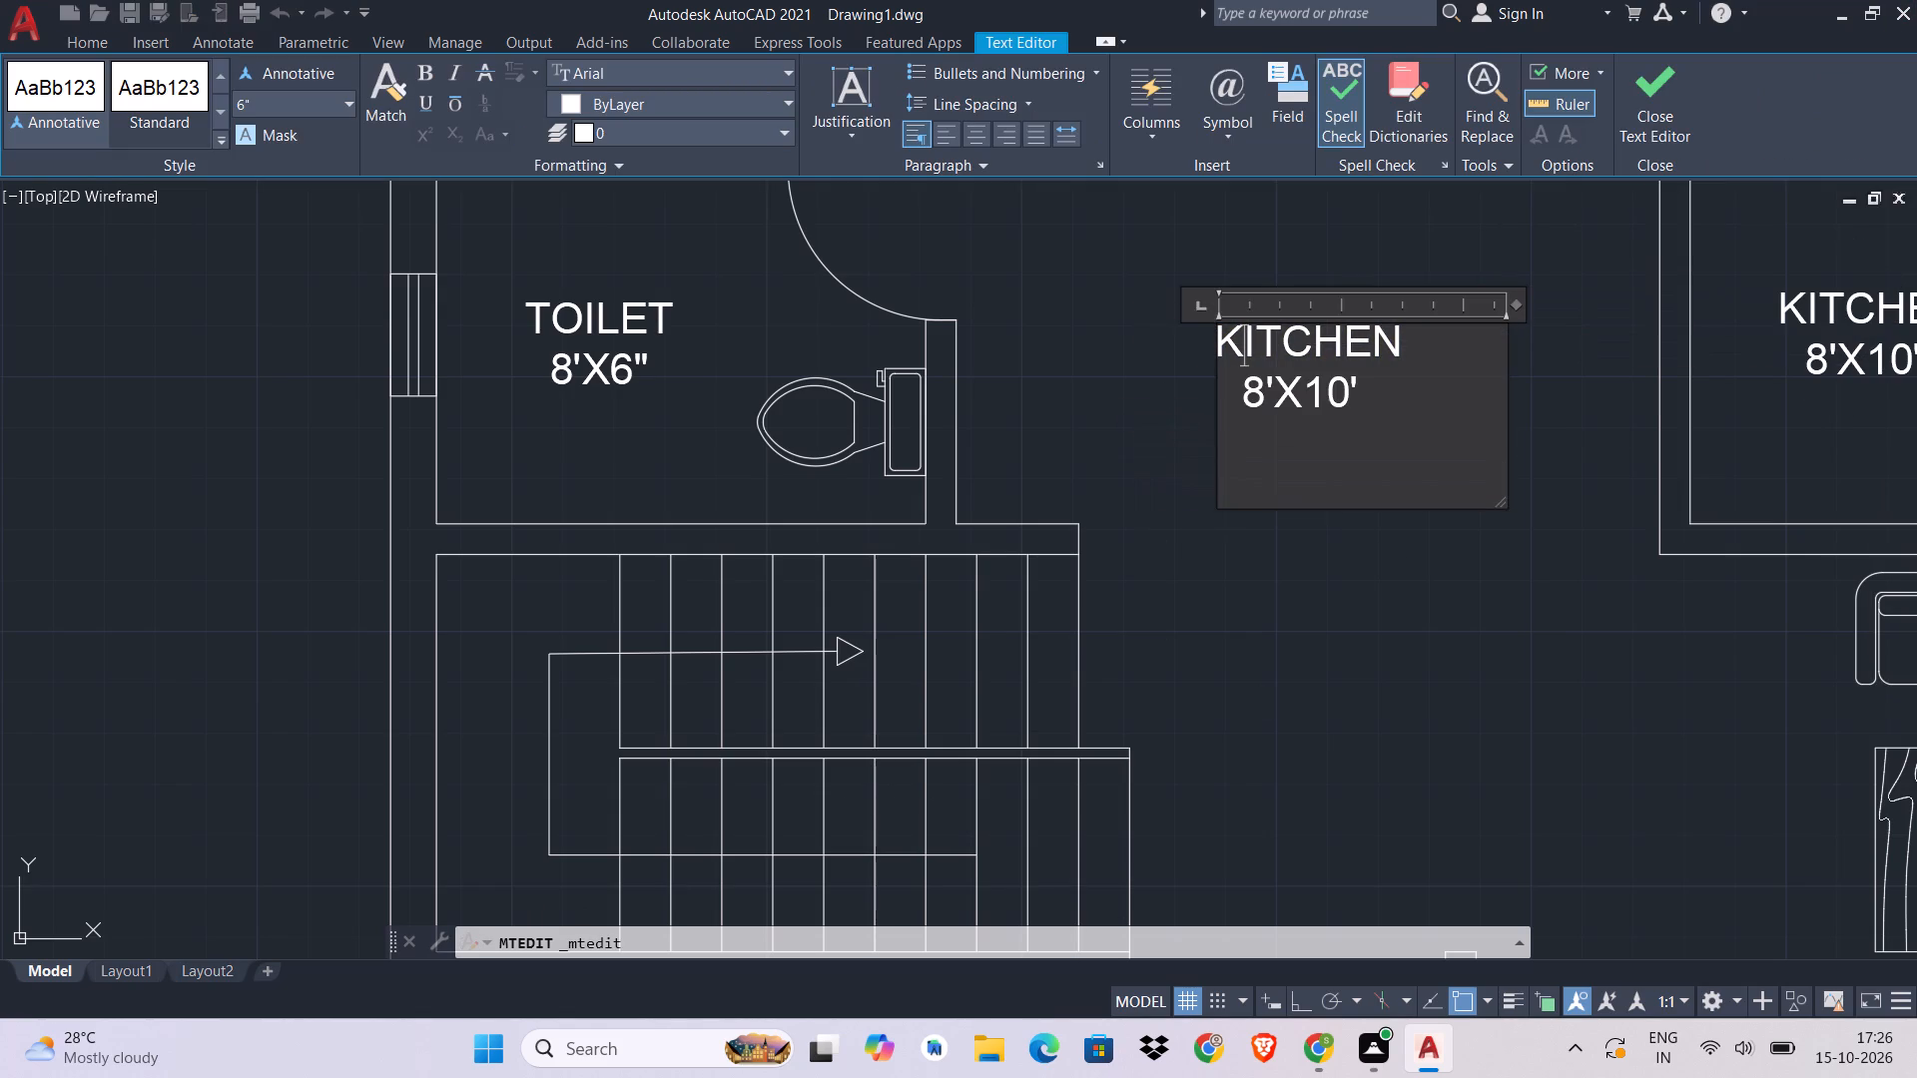
{"action": "left_click_drag", "start_coordinate": [1376, 411], "coordinate": [1122, 331]}
{"action": "key", "text": "BackSpace"}
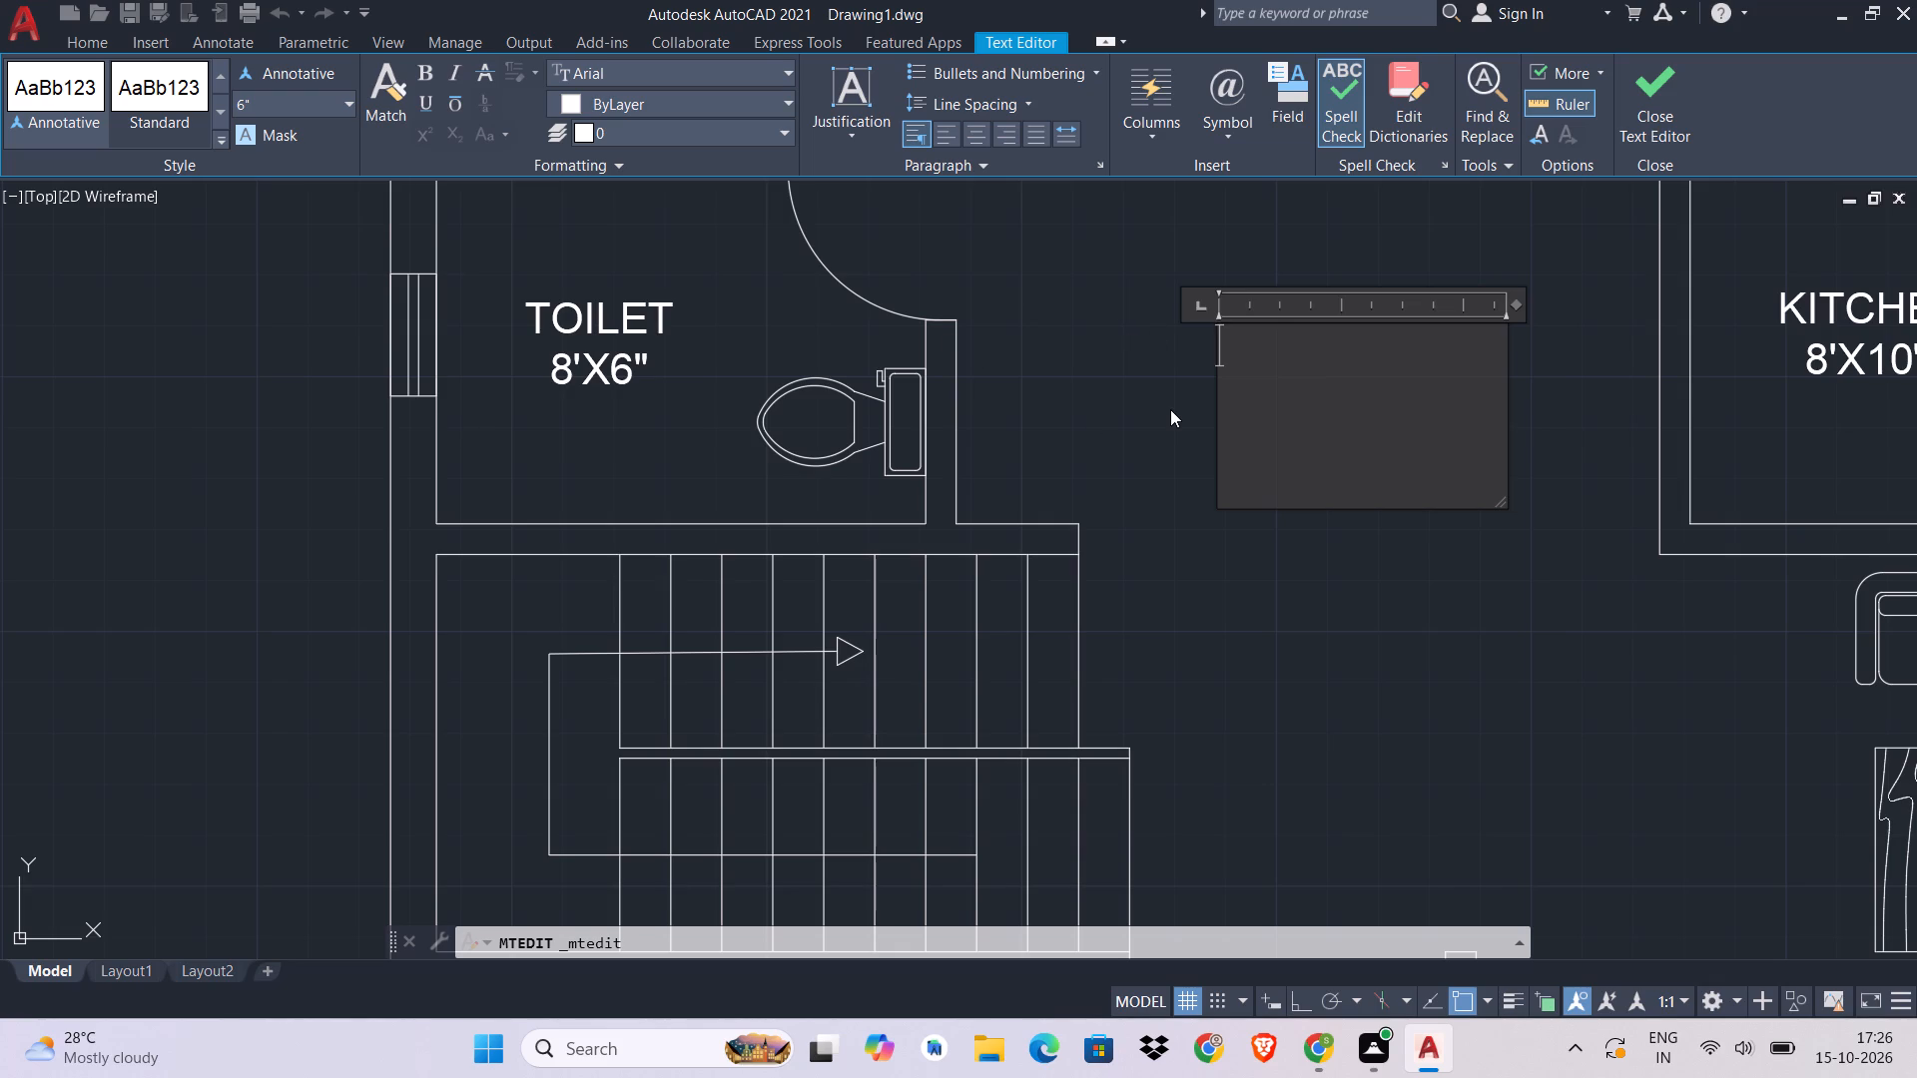
{"action": "type", "text": "LOBBY"}
{"action": "key", "text": "Return"}
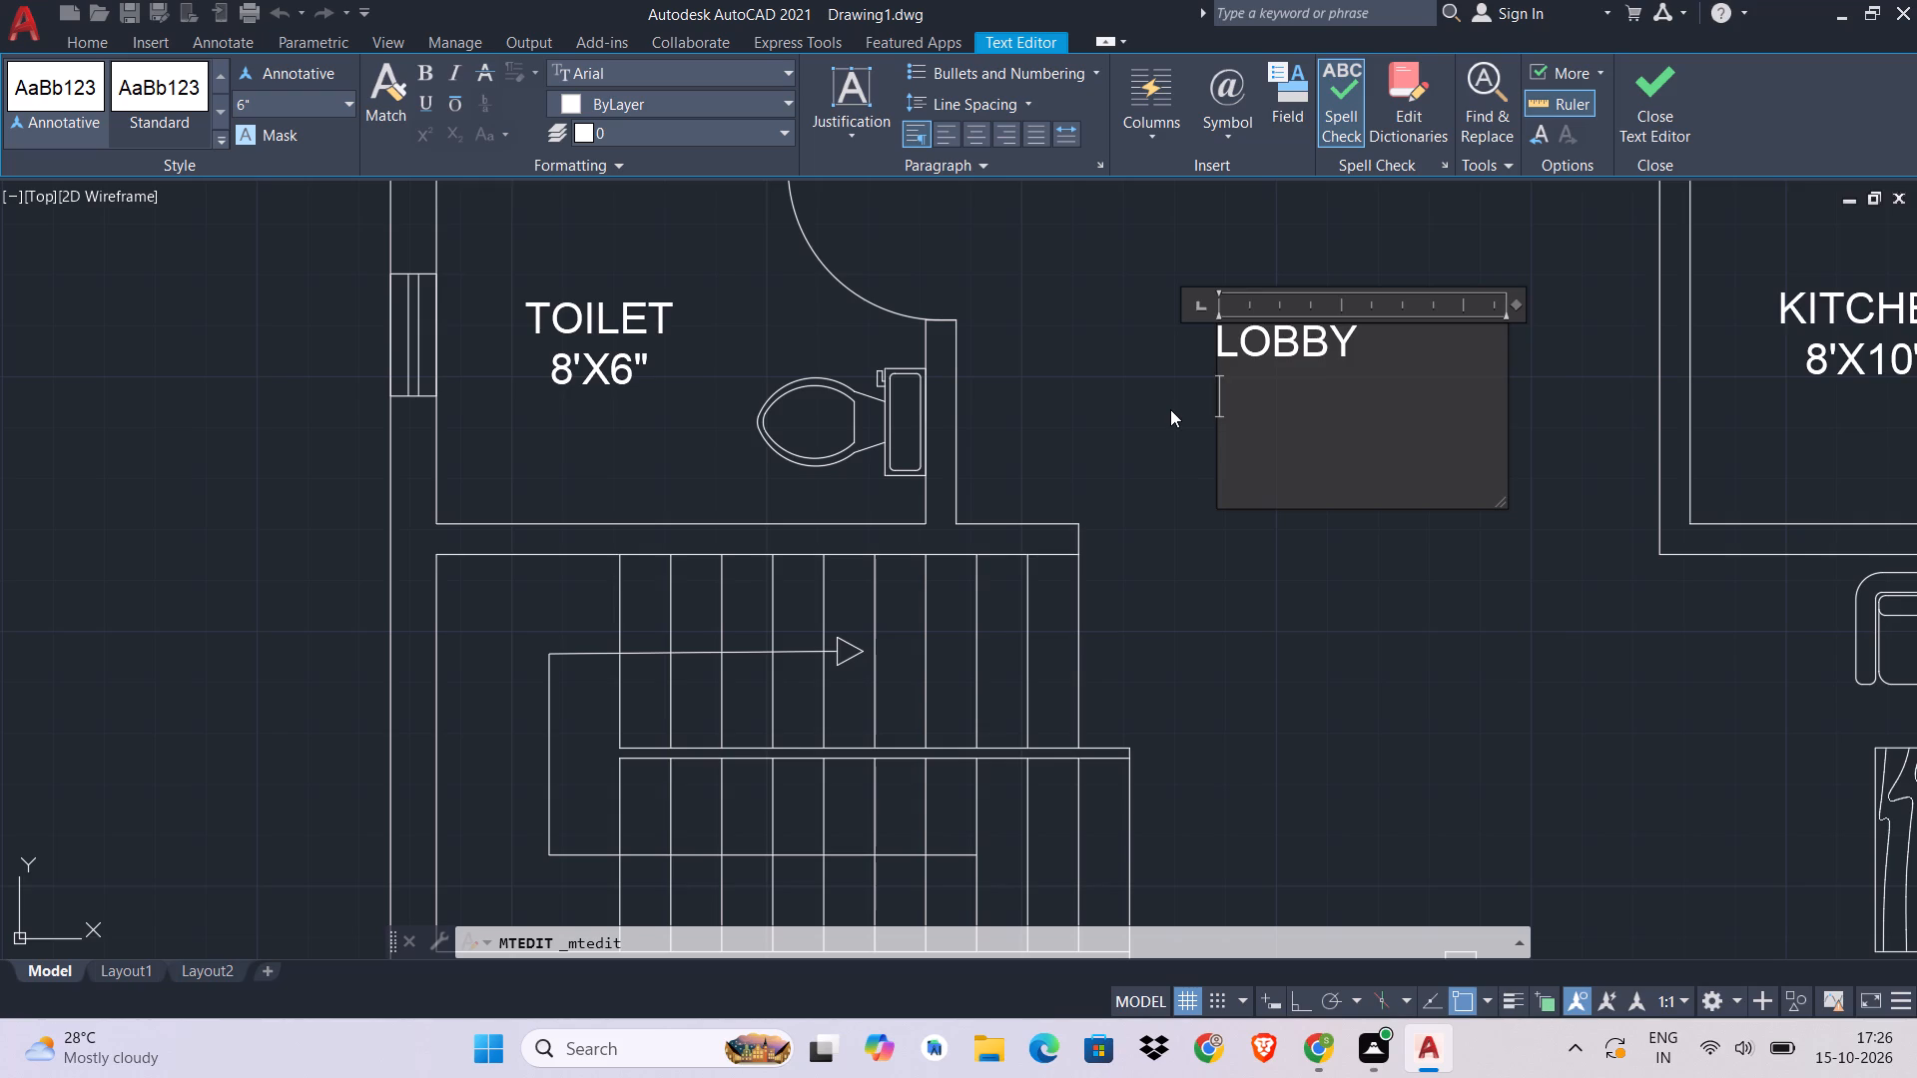
{"action": "type", "text": "11'"}
{"action": "type", "text": "6\""}
{"action": "key", "text": "x"}
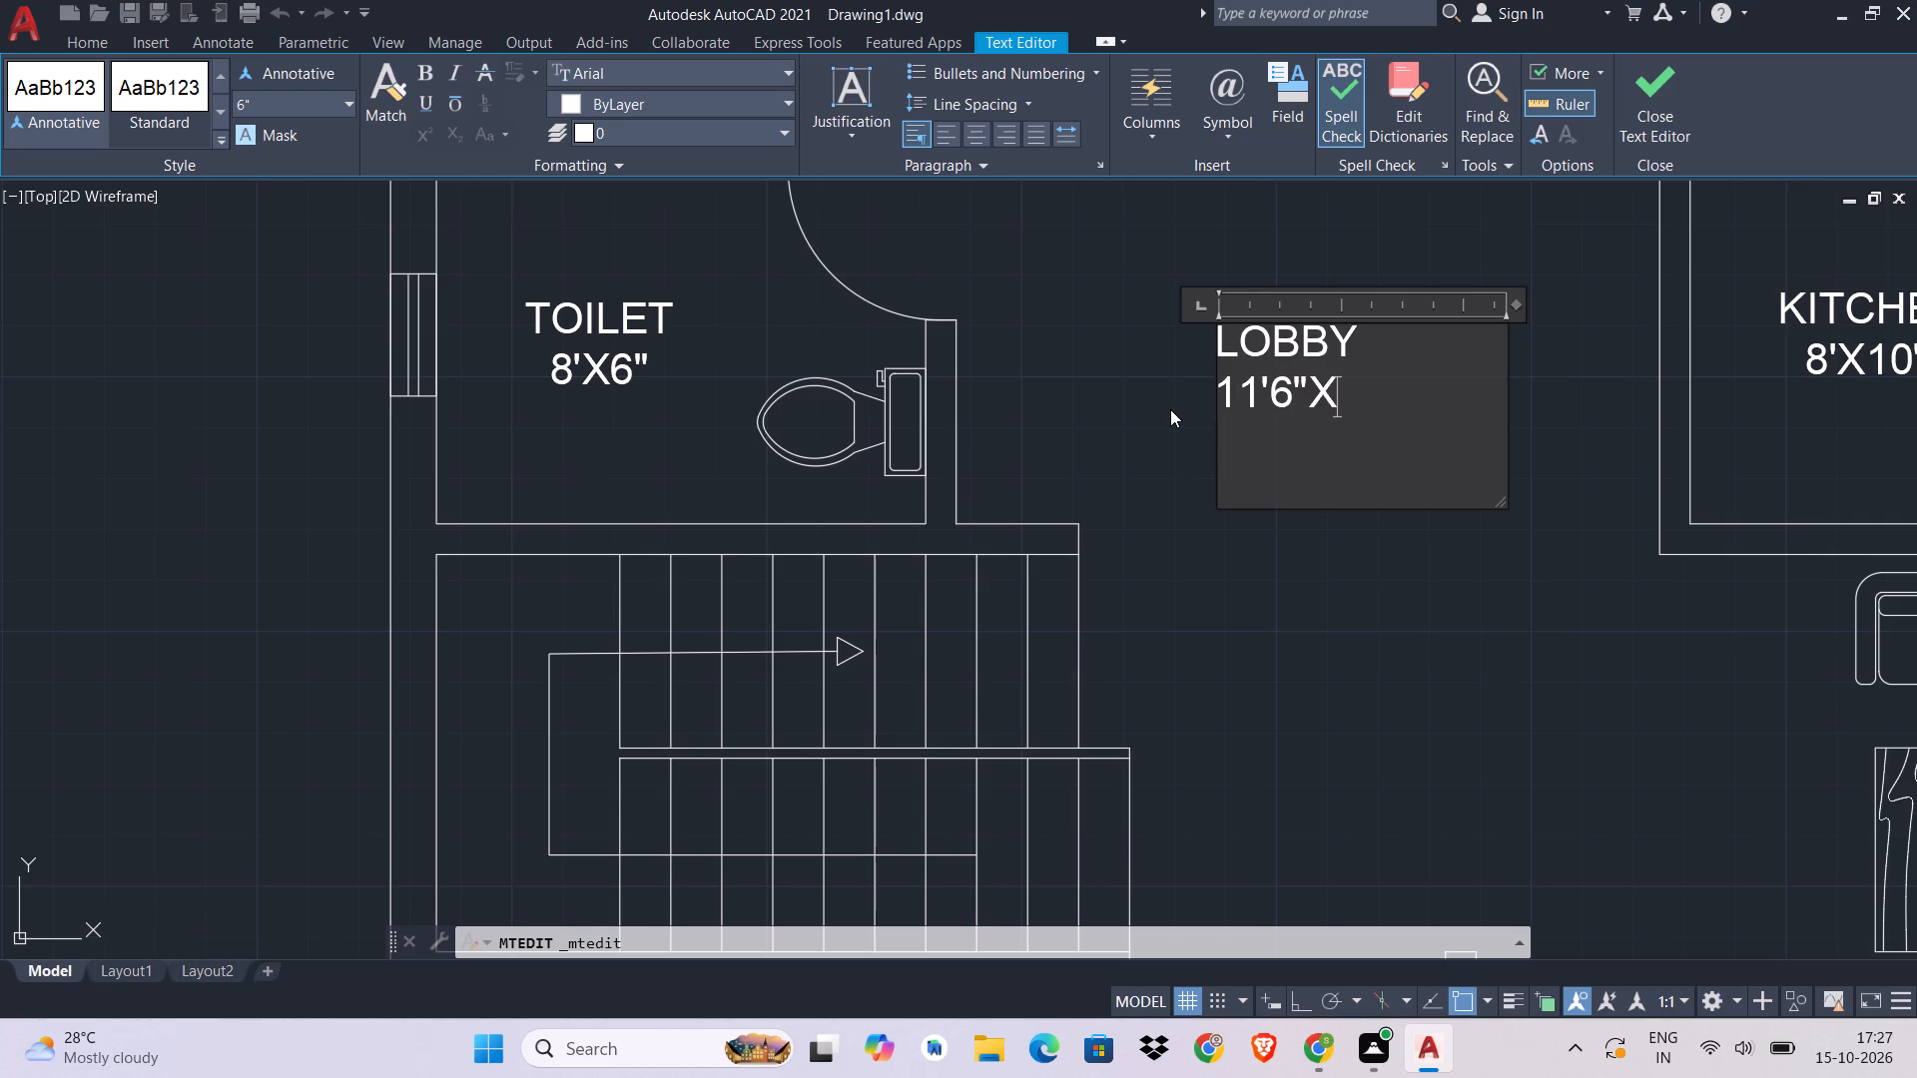
{"action": "type", "text": "13'"}
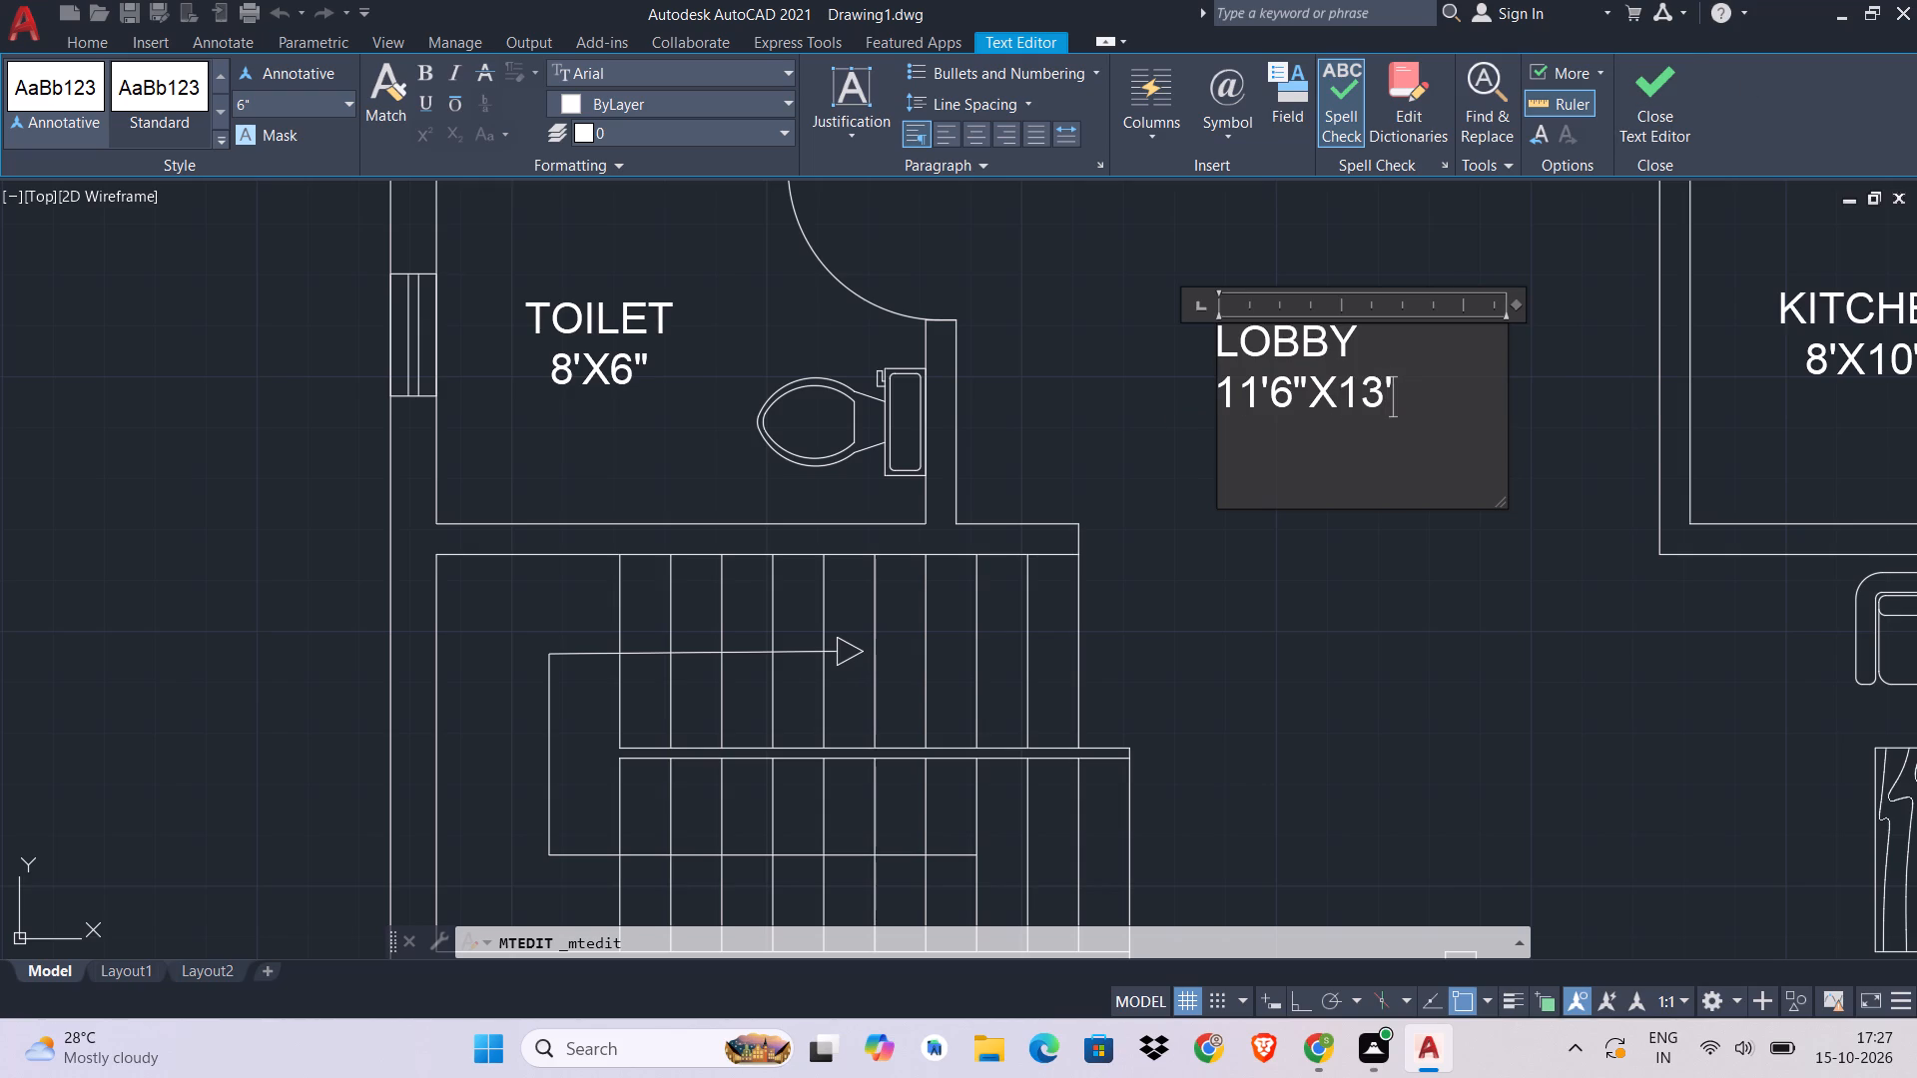
{"action": "left_click", "coordinate": [1222, 361]}
{"action": "key", "text": "space"}
{"action": "left_click", "coordinate": [1646, 105]}
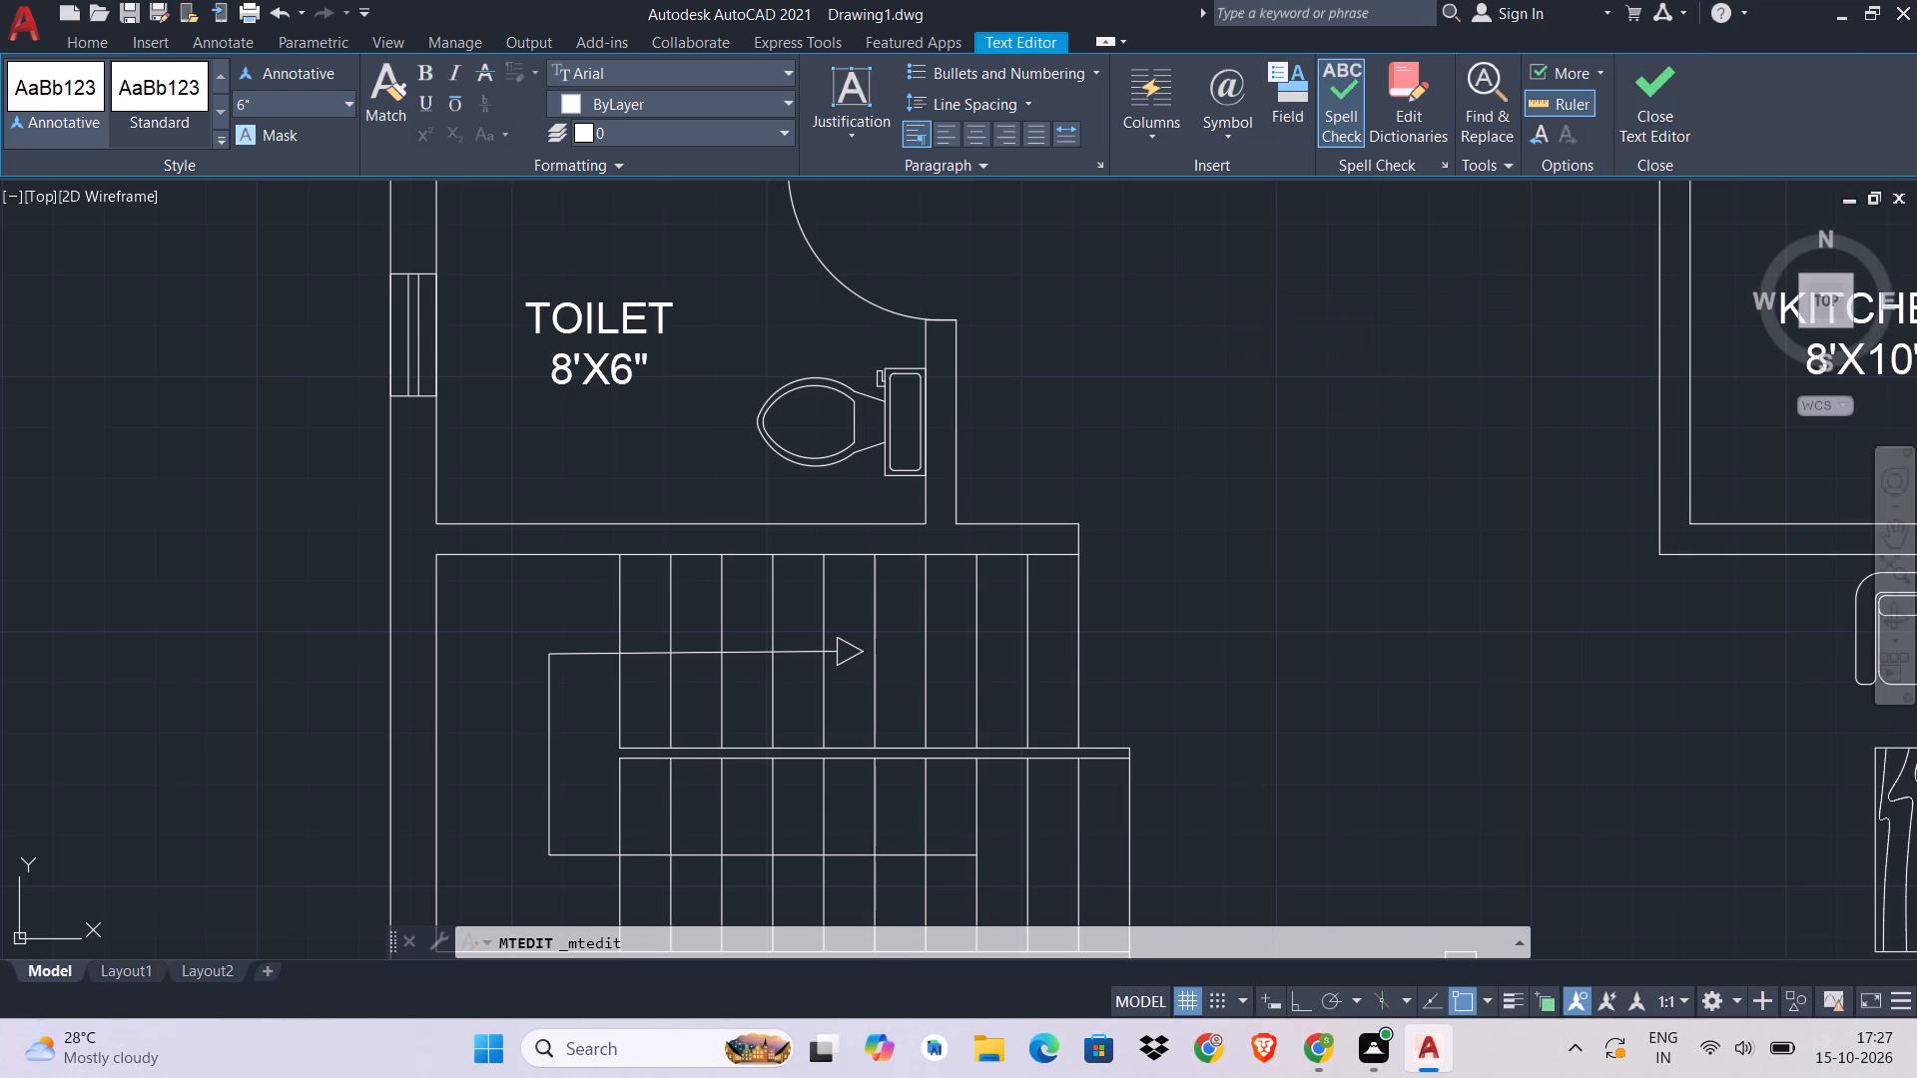
Correct the size line of the left TOILET label to 8'X6'.
{"action": "double_click", "coordinate": [546, 303]}
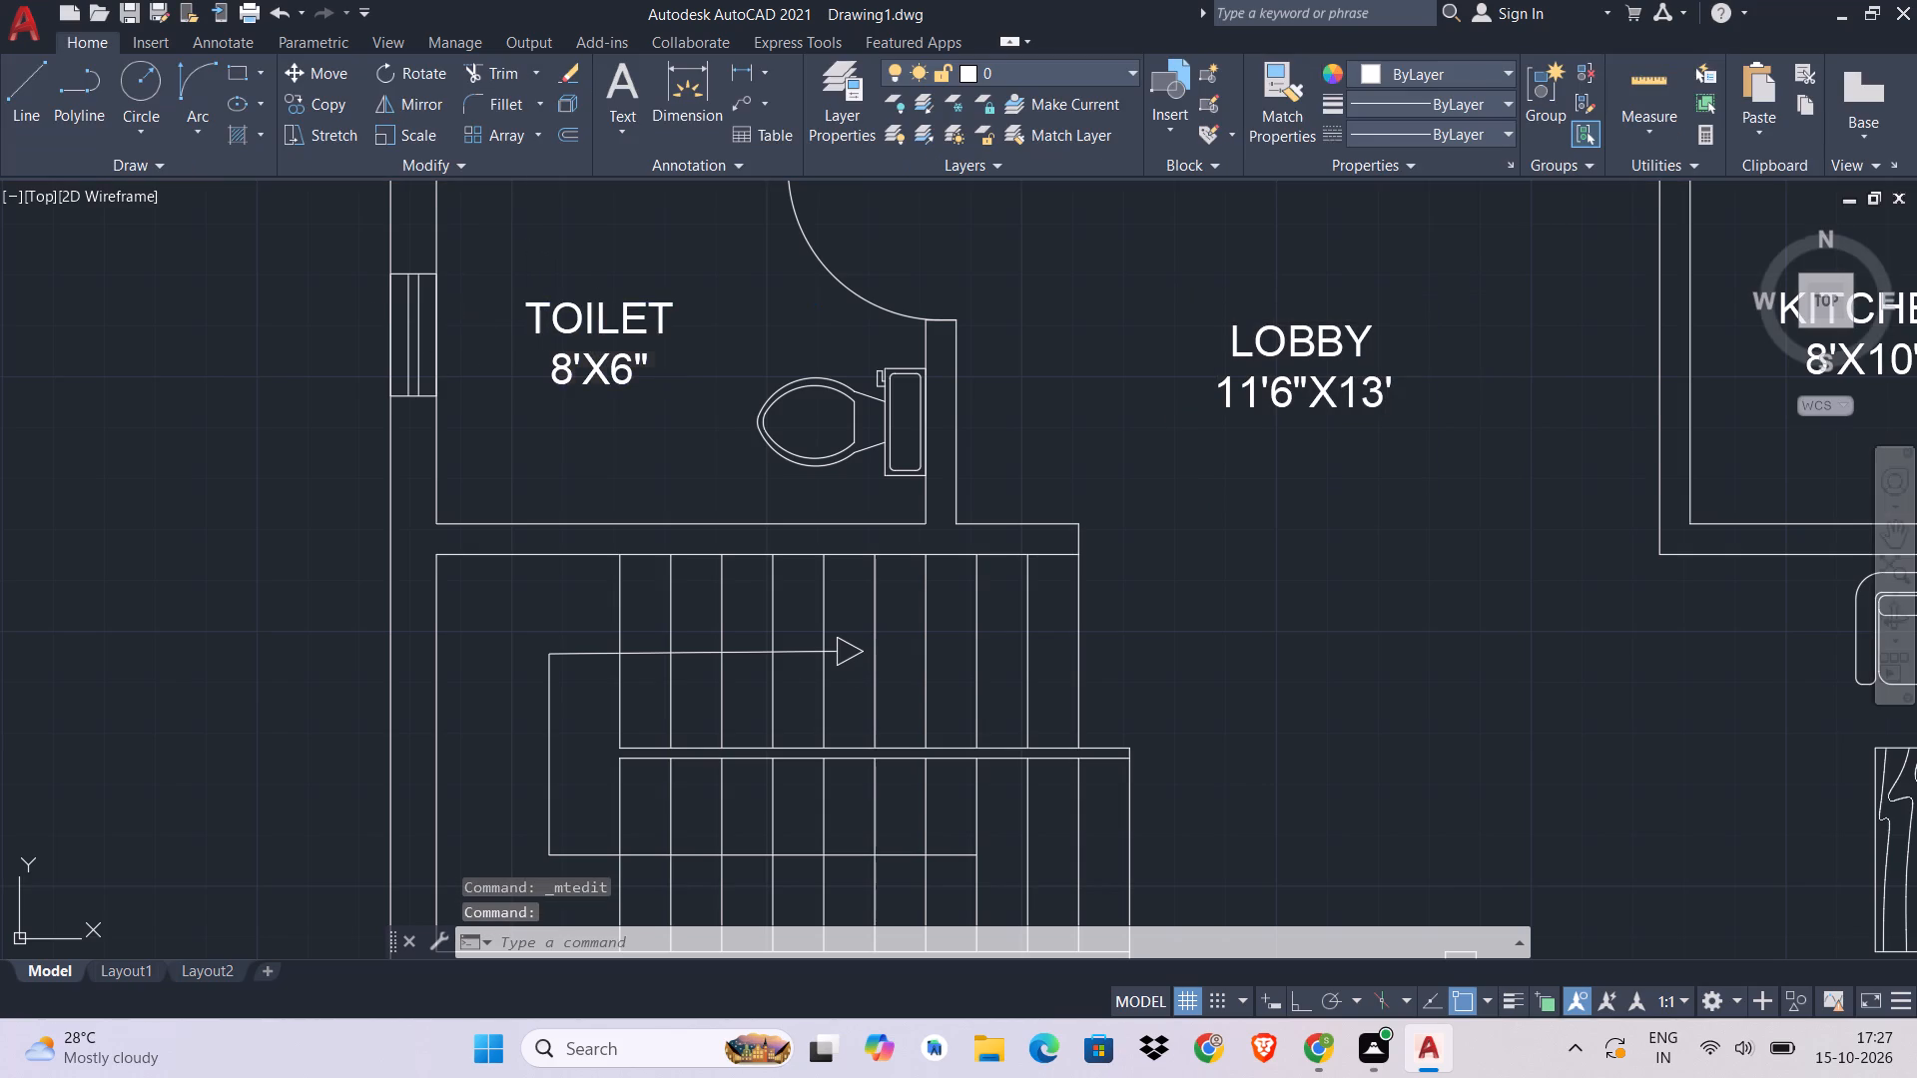
{"action": "left_click", "coordinate": [649, 356]}
{"action": "key", "text": "BackSpace"}
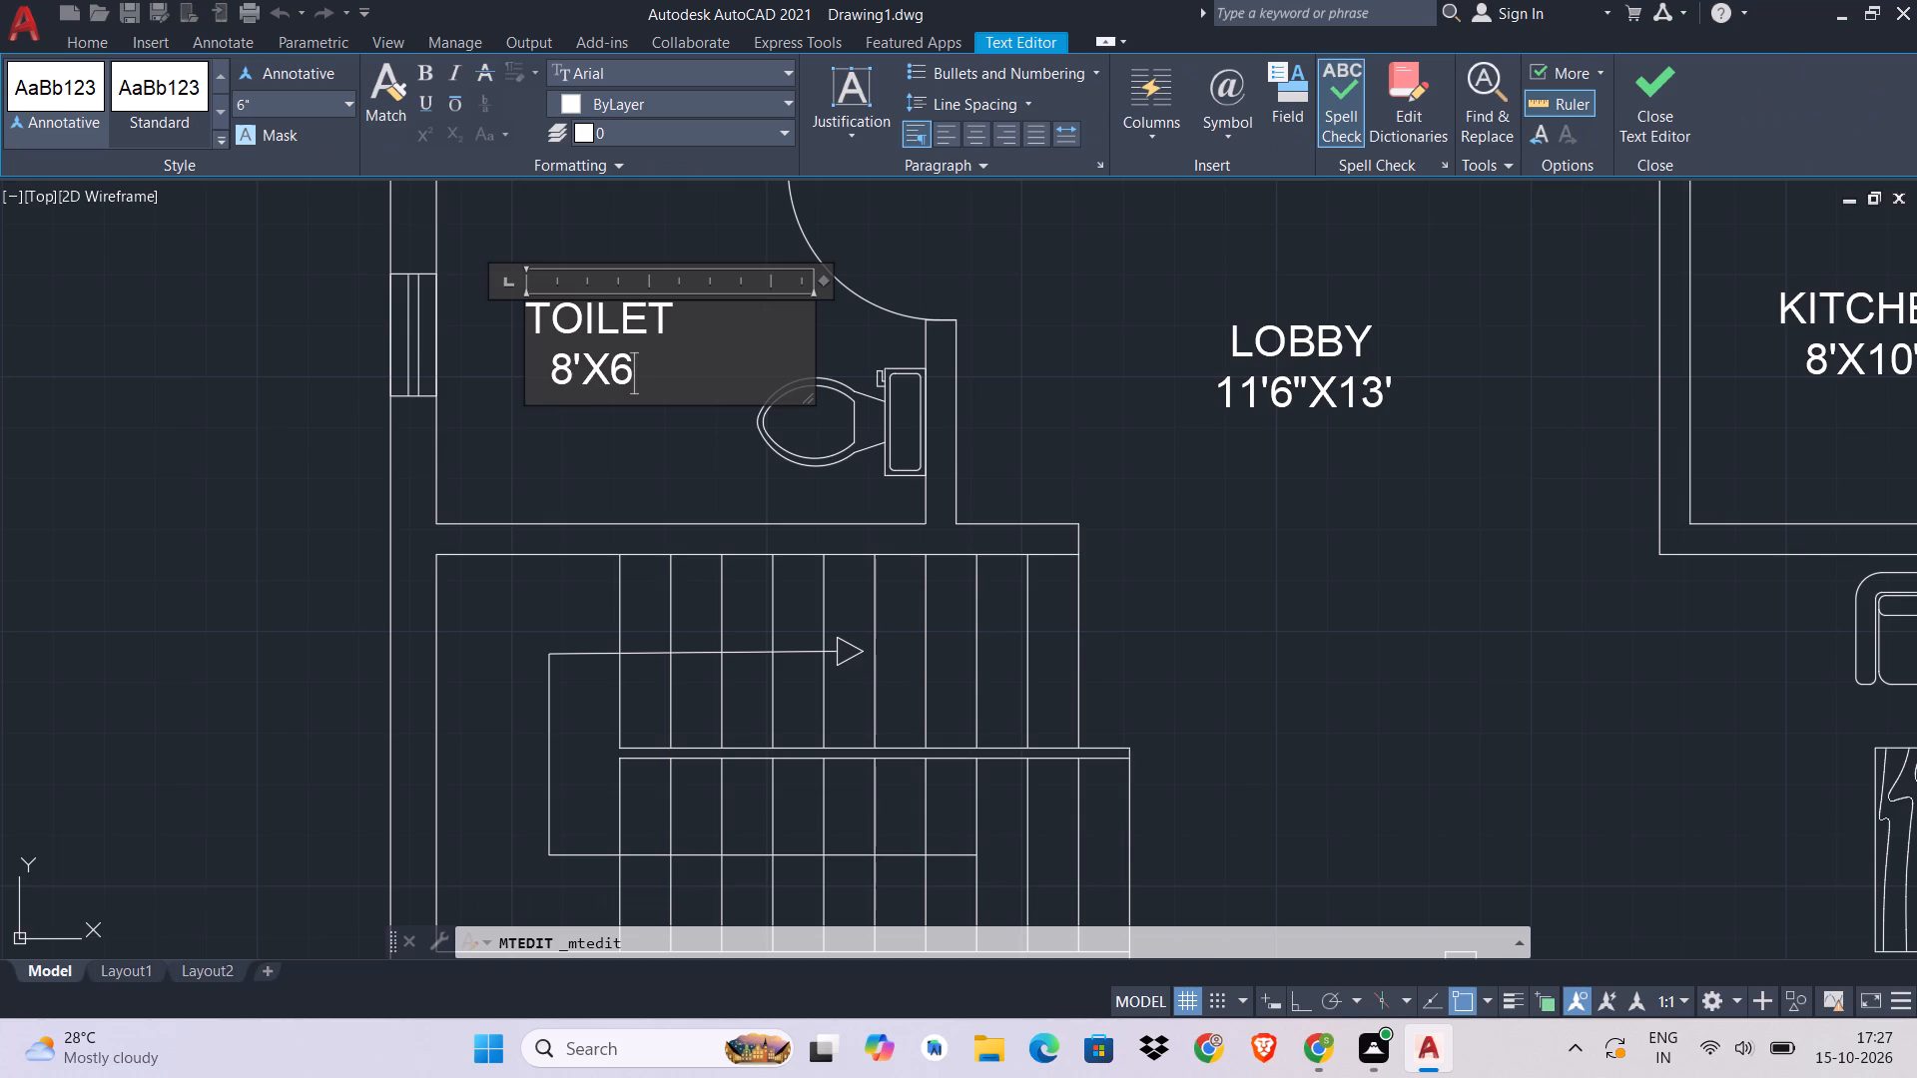
{"action": "key", "text": "apostrophe"}
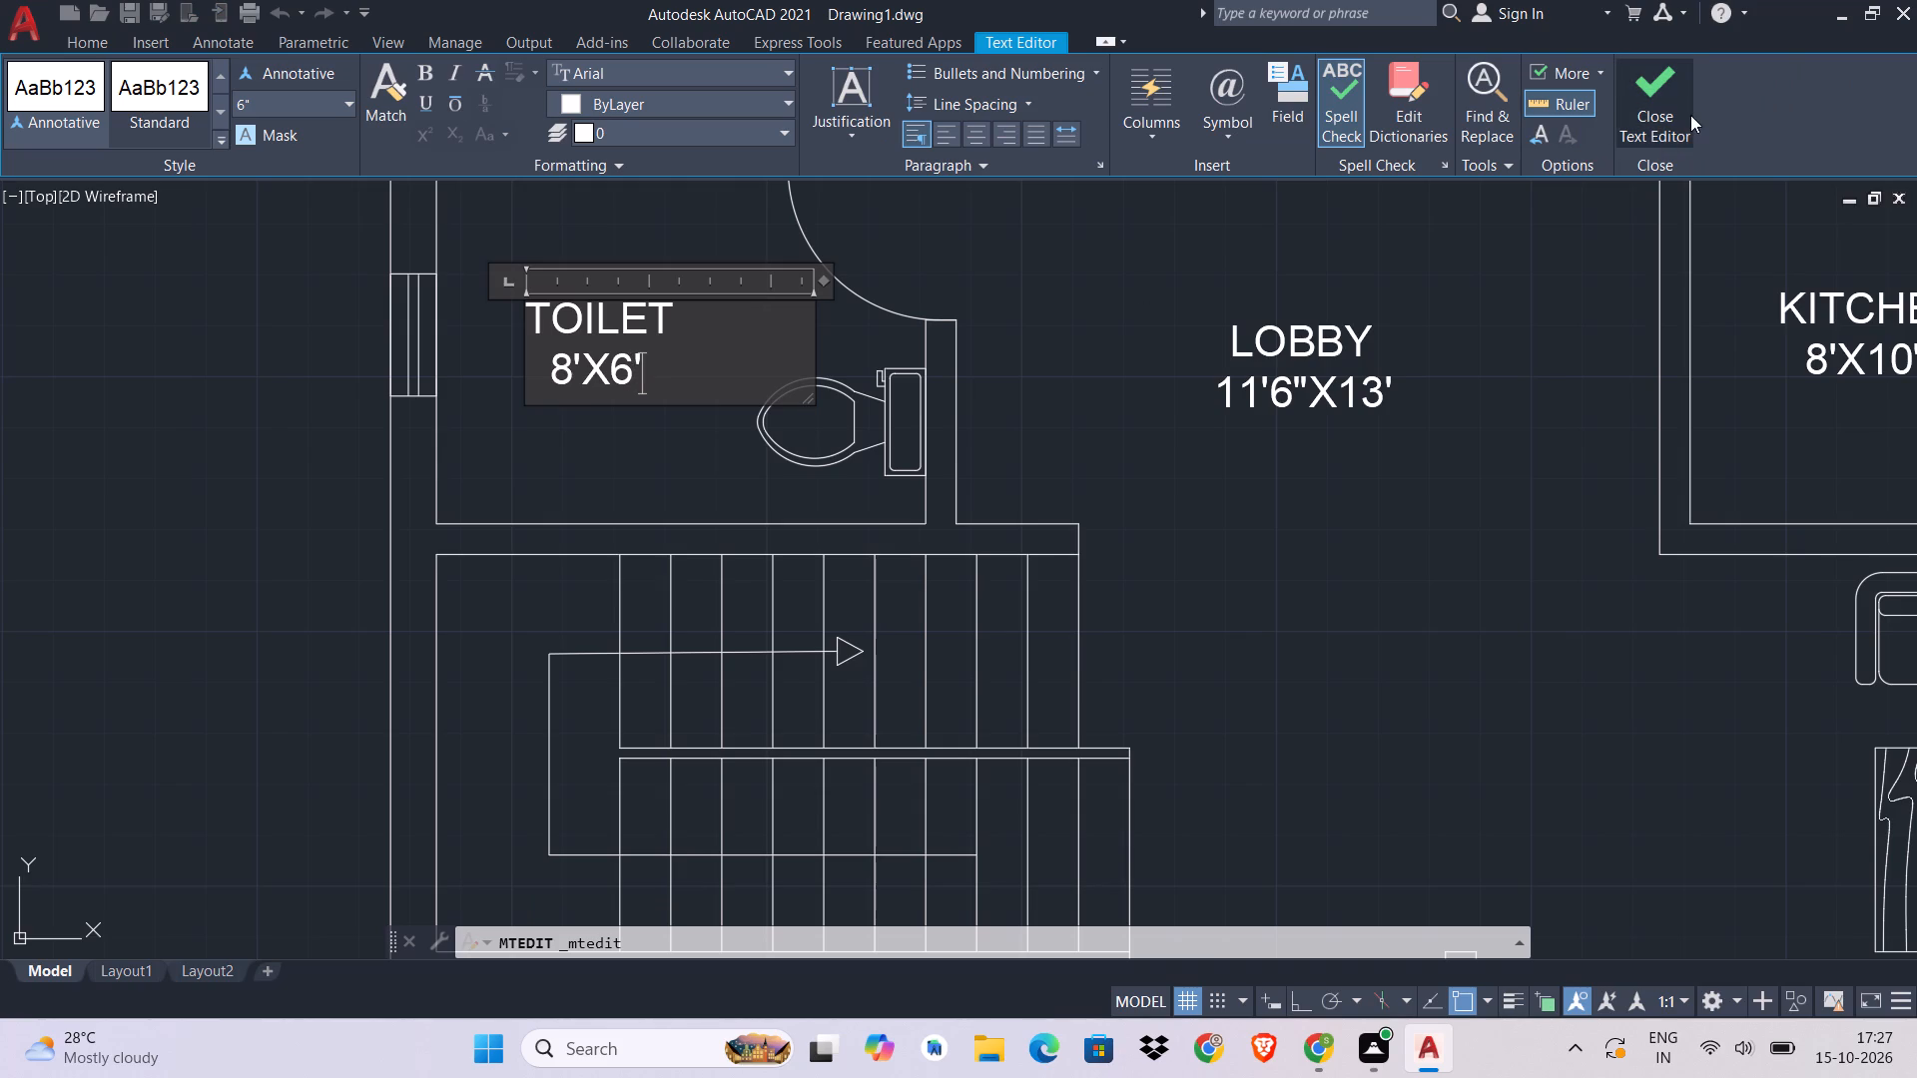
{"action": "left_click", "coordinate": [1684, 113]}
Replace the copied label in the right toilet with TOILET over 8'X6', indenting the size line by three spaces.
{"action": "middle_click_drag", "start_coordinate": [1403, 498], "coordinate": [638, 605]}
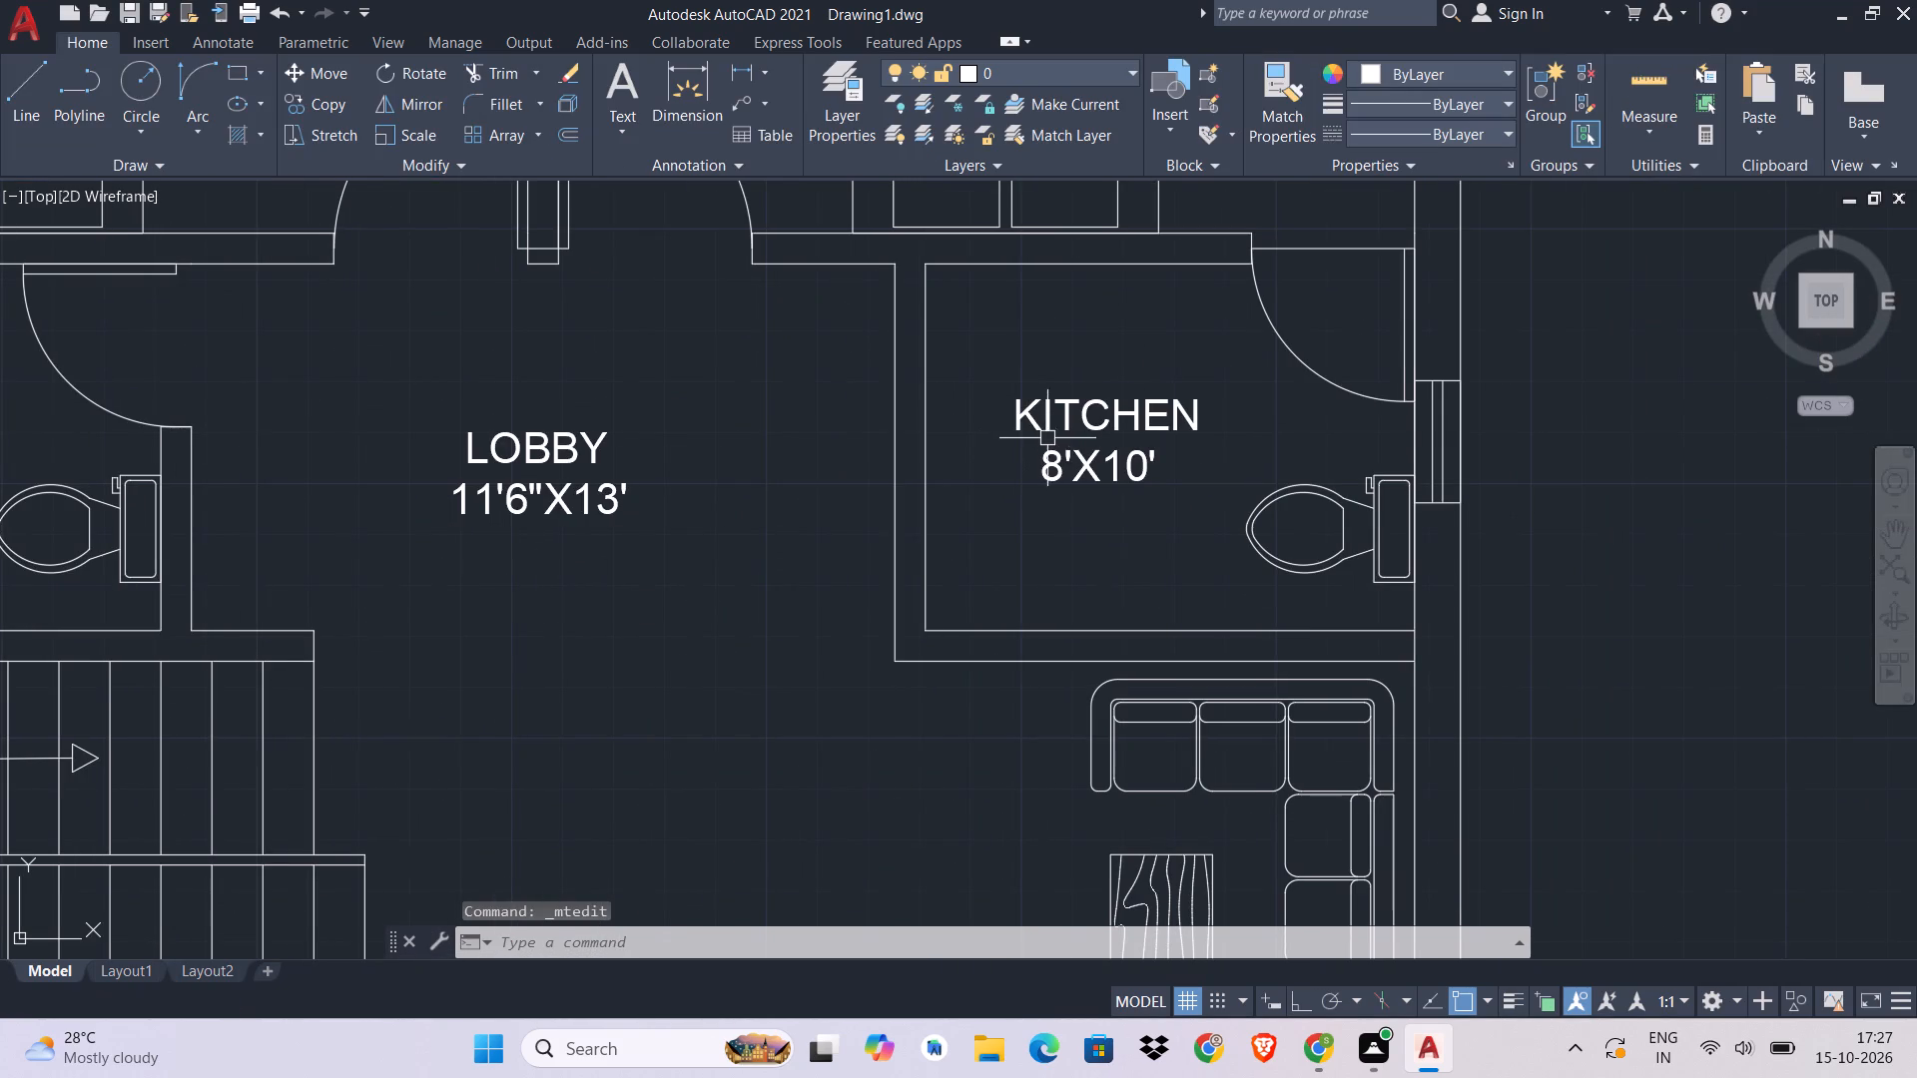
{"action": "double_click", "coordinate": [1056, 422]}
{"action": "left_click_drag", "start_coordinate": [1190, 480], "coordinate": [1001, 415]}
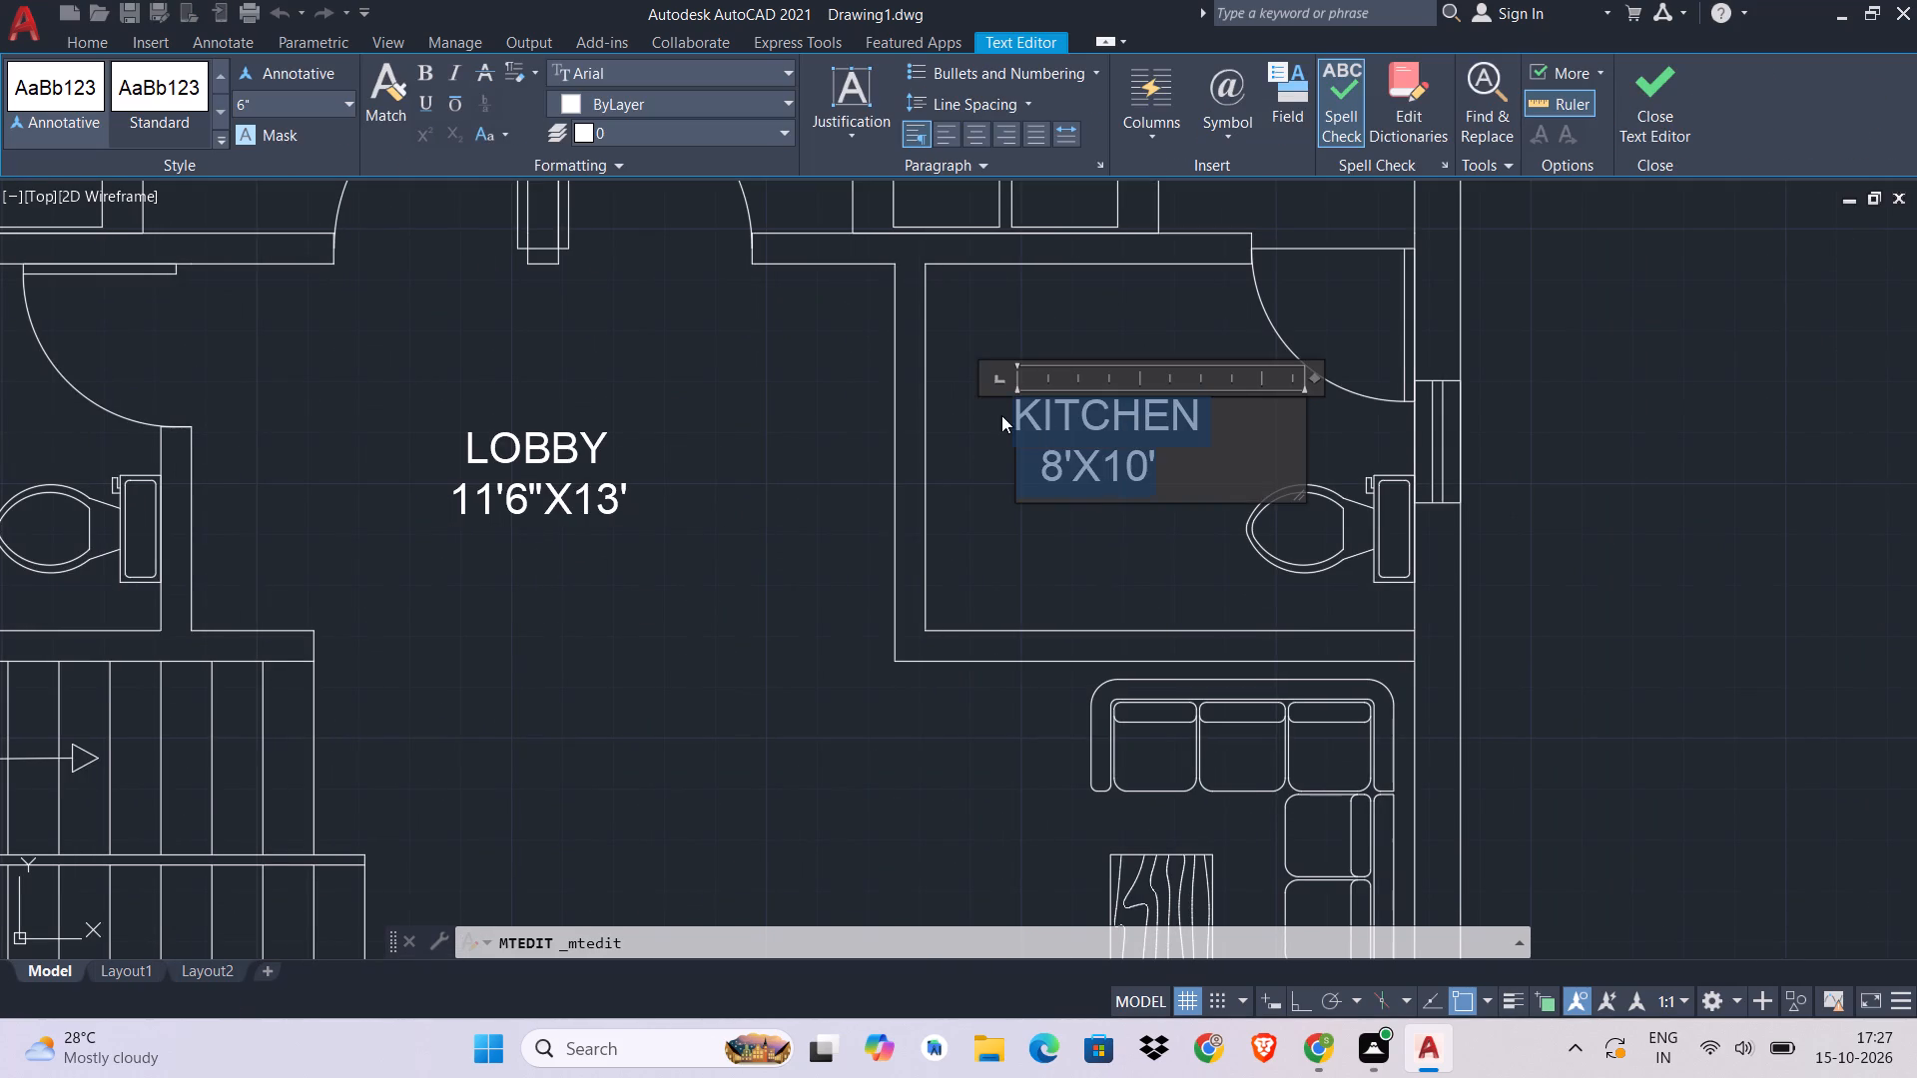
{"action": "key", "text": "BackSpace"}
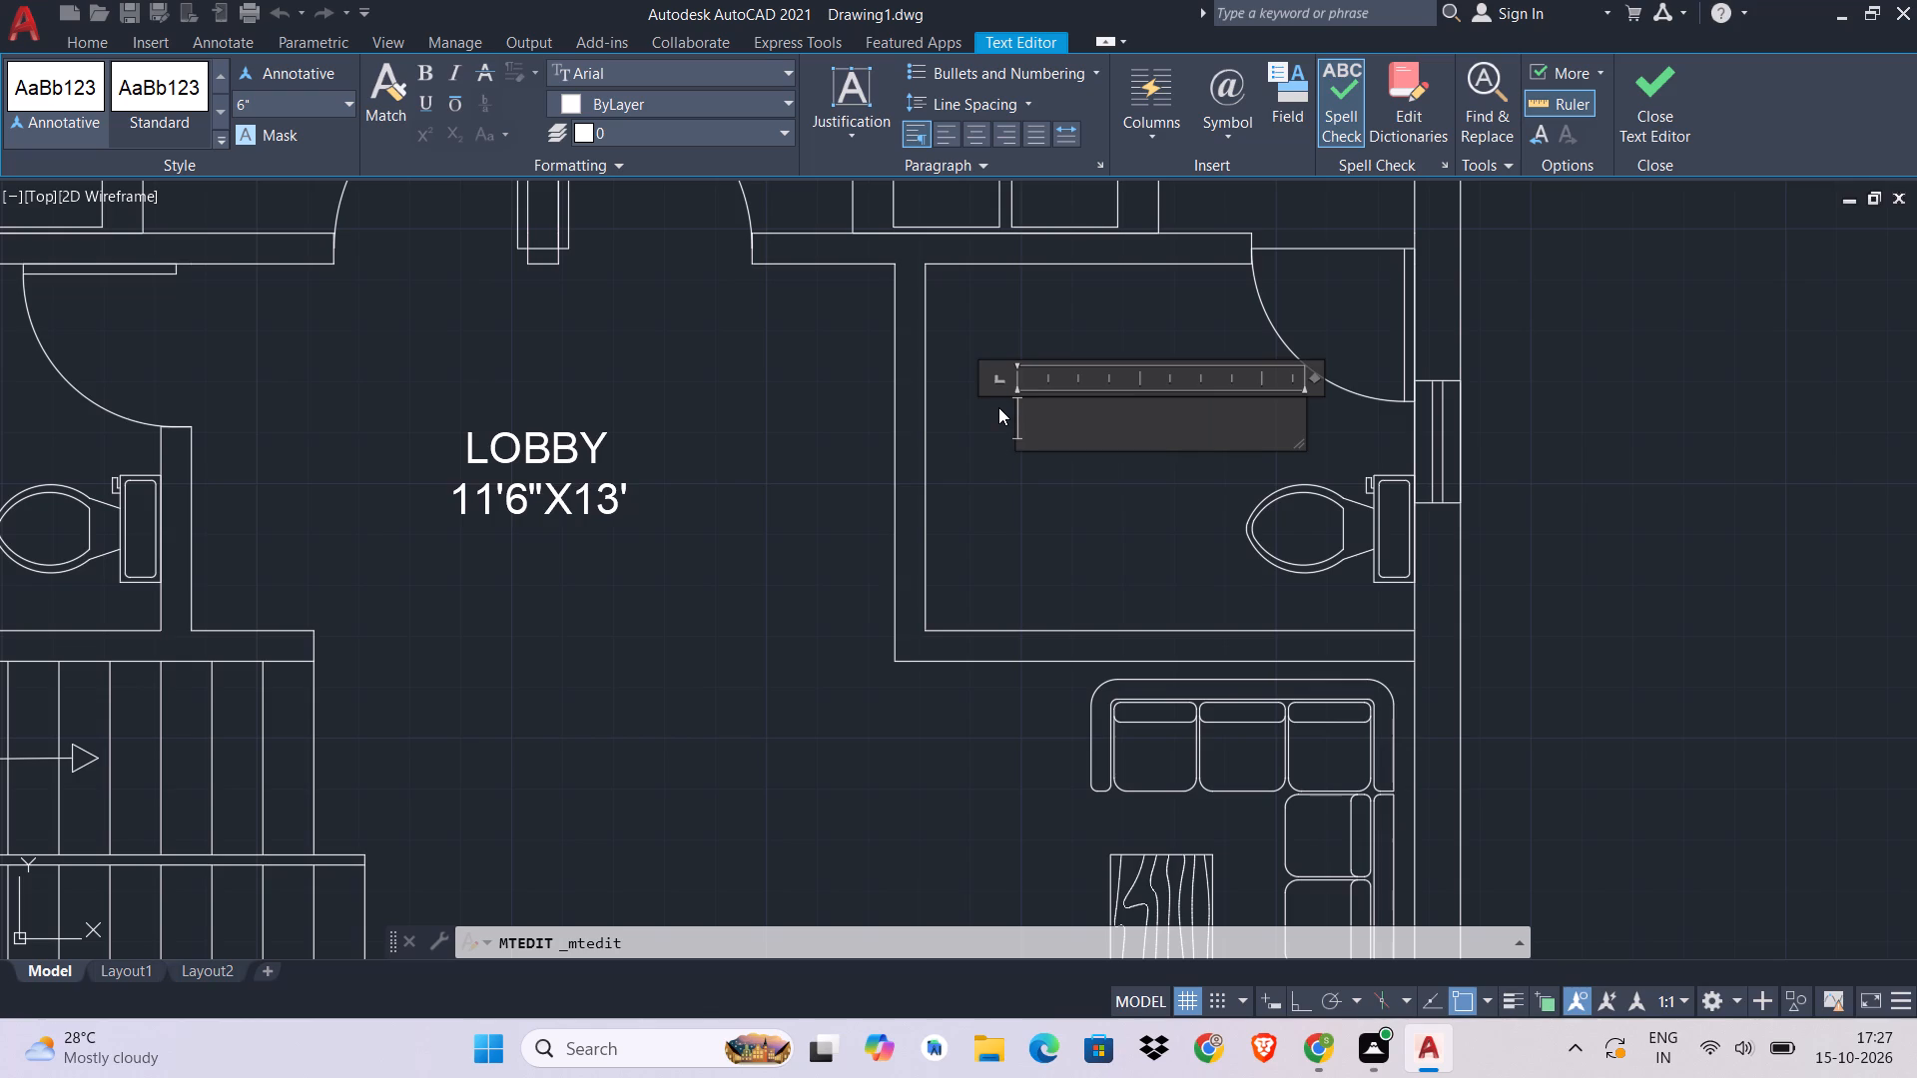
{"action": "type", "text": "TOILET"}
{"action": "key", "text": "Return"}
{"action": "key", "text": "space"}
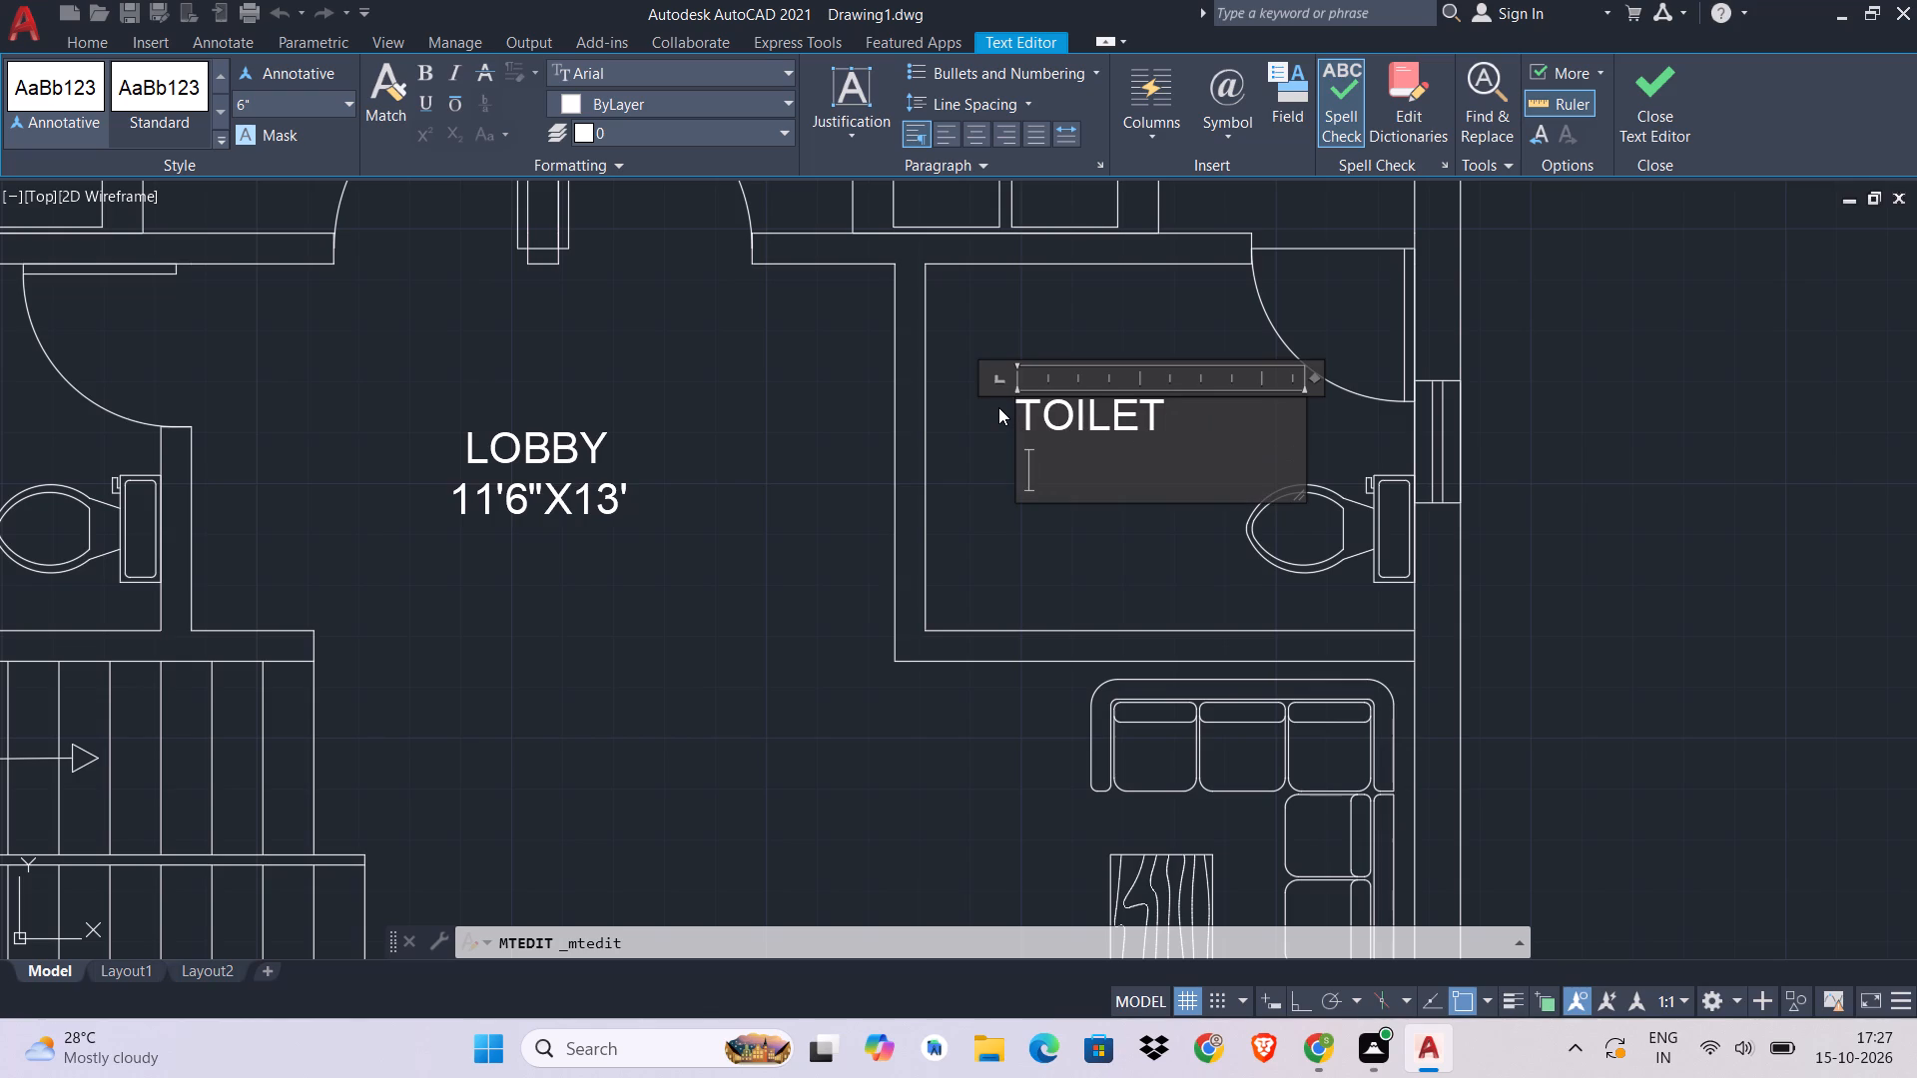
{"action": "type", "text": "8'"}
{"action": "key", "text": "x"}
{"action": "type", "text": "6'"}
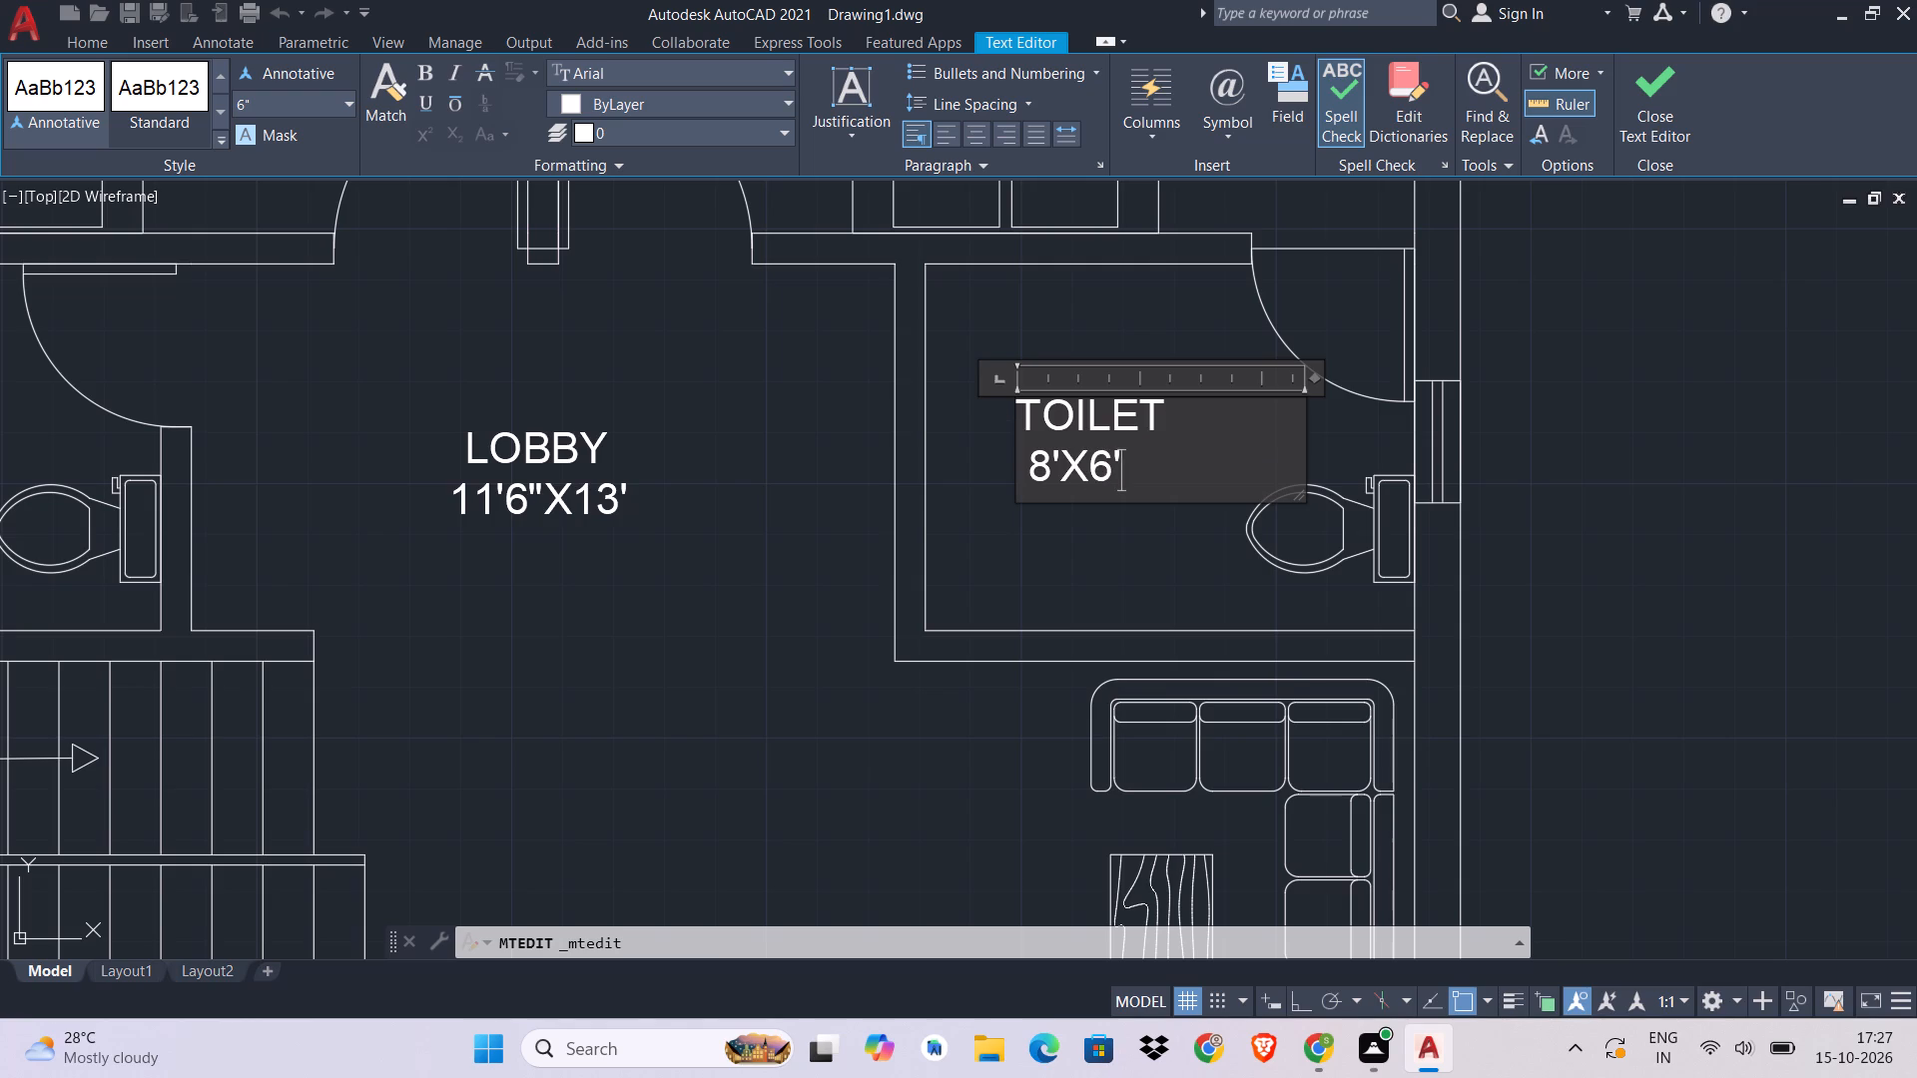
{"action": "left_click", "coordinate": [1027, 490]}
{"action": "key", "text": "space"}
{"action": "key", "text": "space"}
{"action": "left_click", "coordinate": [1680, 99]}
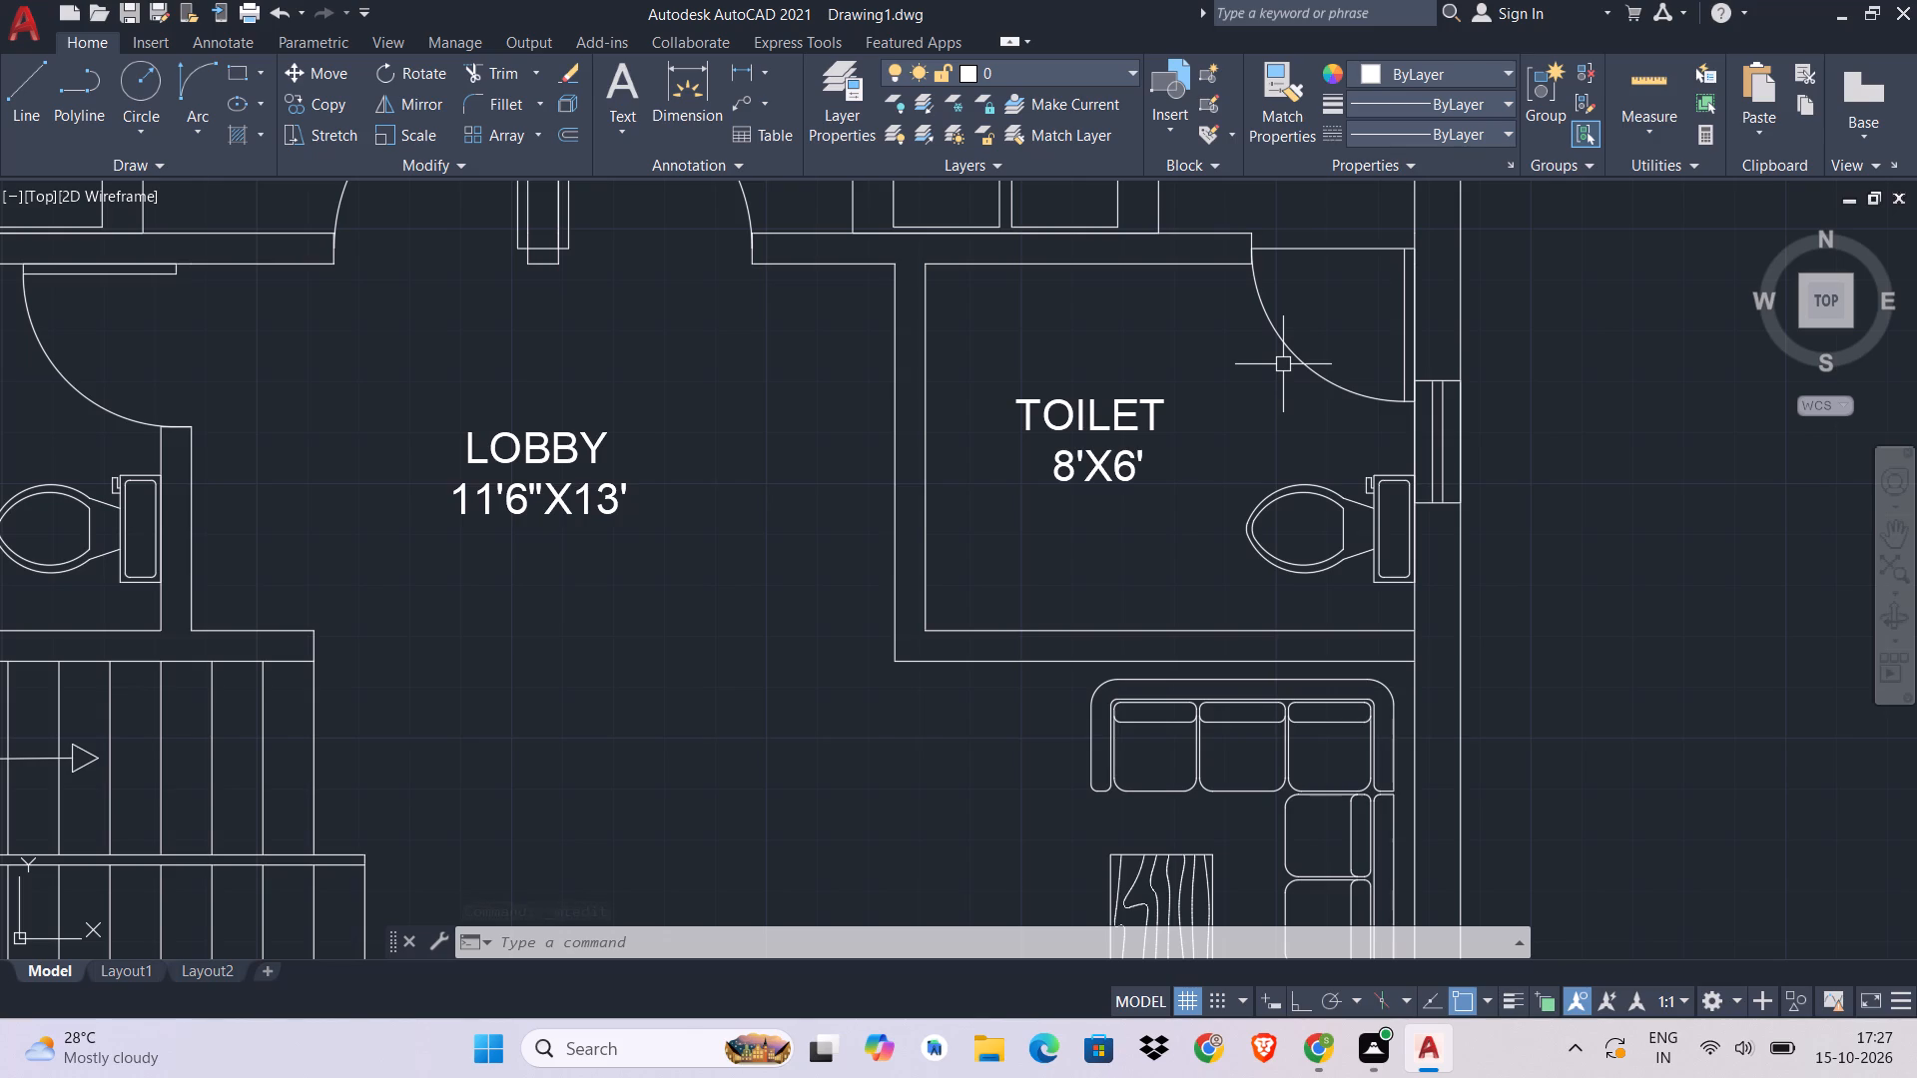
Replace the copied KITCHEN label text below the dining table with DINING.
{"action": "scroll", "coordinate": [1270, 410], "scroll_direction": "down", "scroll_amount": 3}
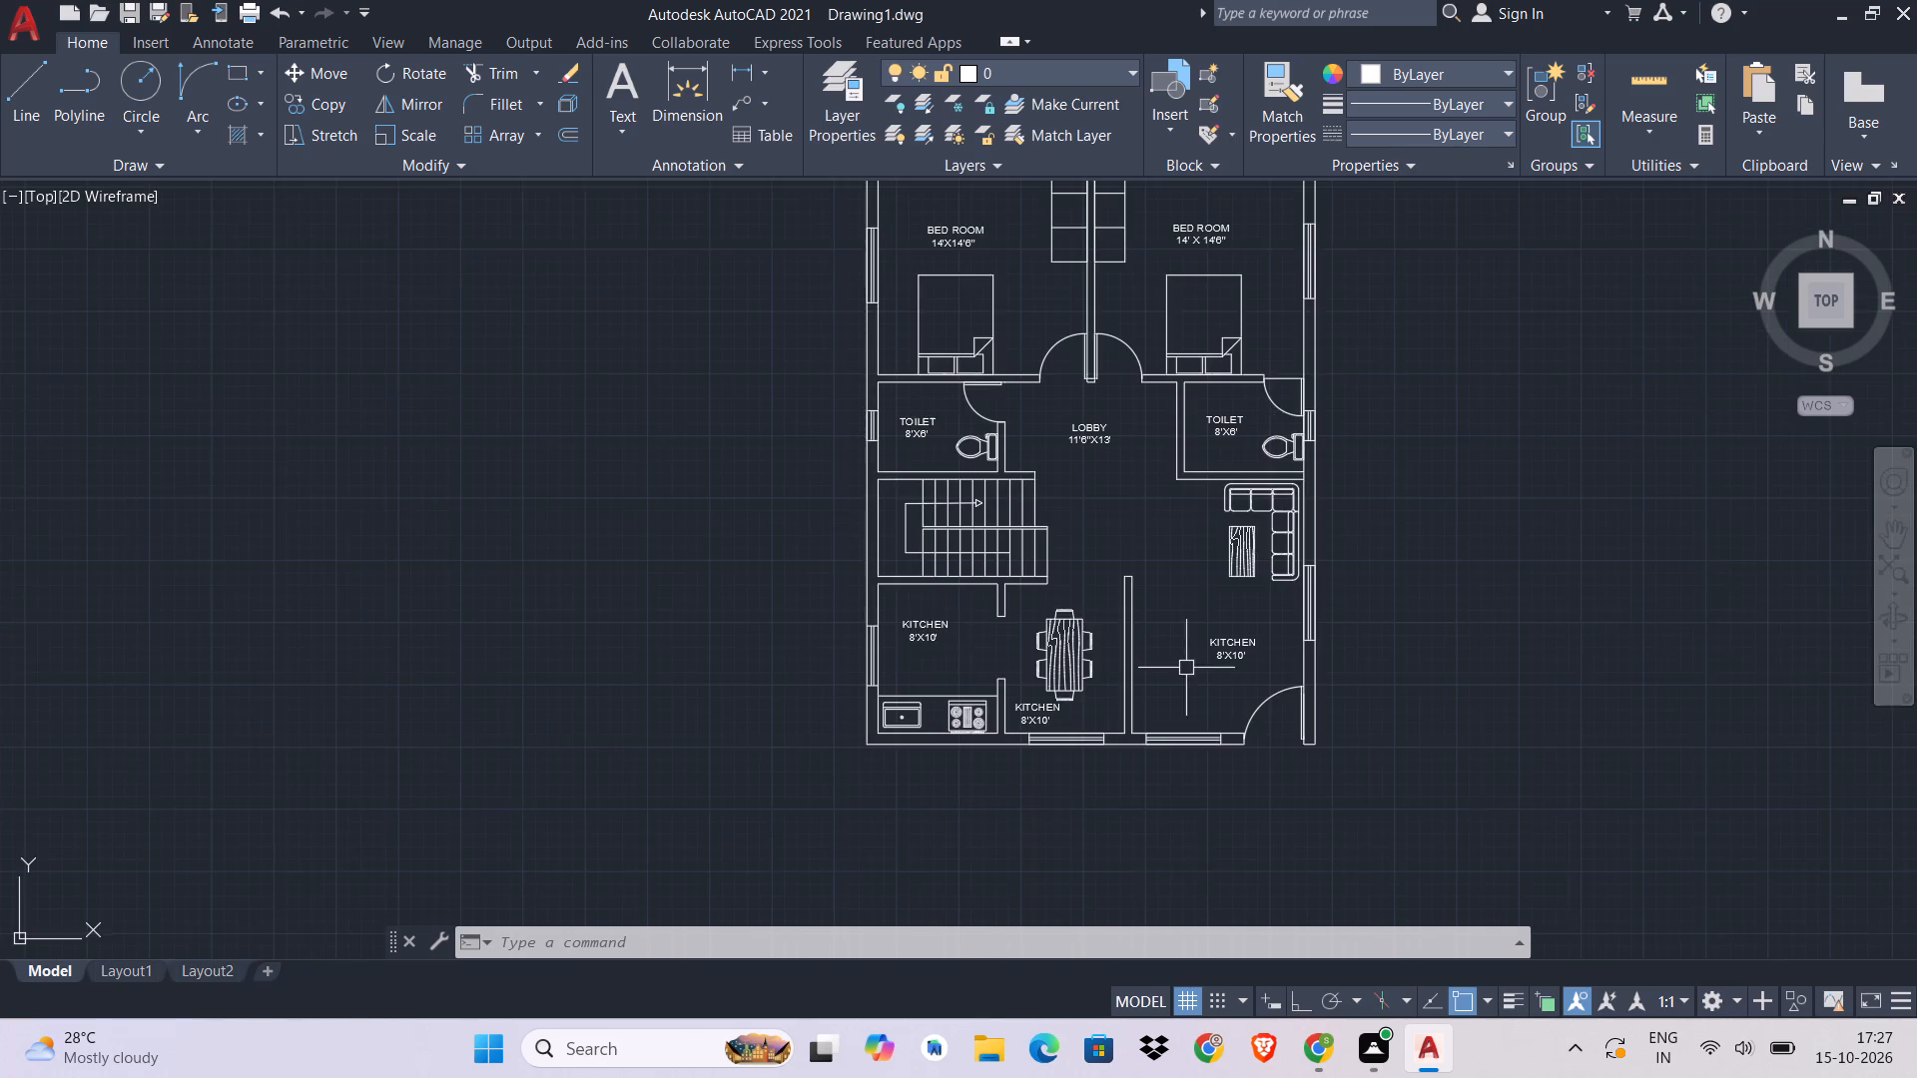
{"action": "middle_click_drag", "start_coordinate": [1181, 664], "coordinate": [1057, 514]}
{"action": "scroll", "coordinate": [958, 576], "scroll_direction": "up", "scroll_amount": 2}
{"action": "double_click", "coordinate": [861, 548]}
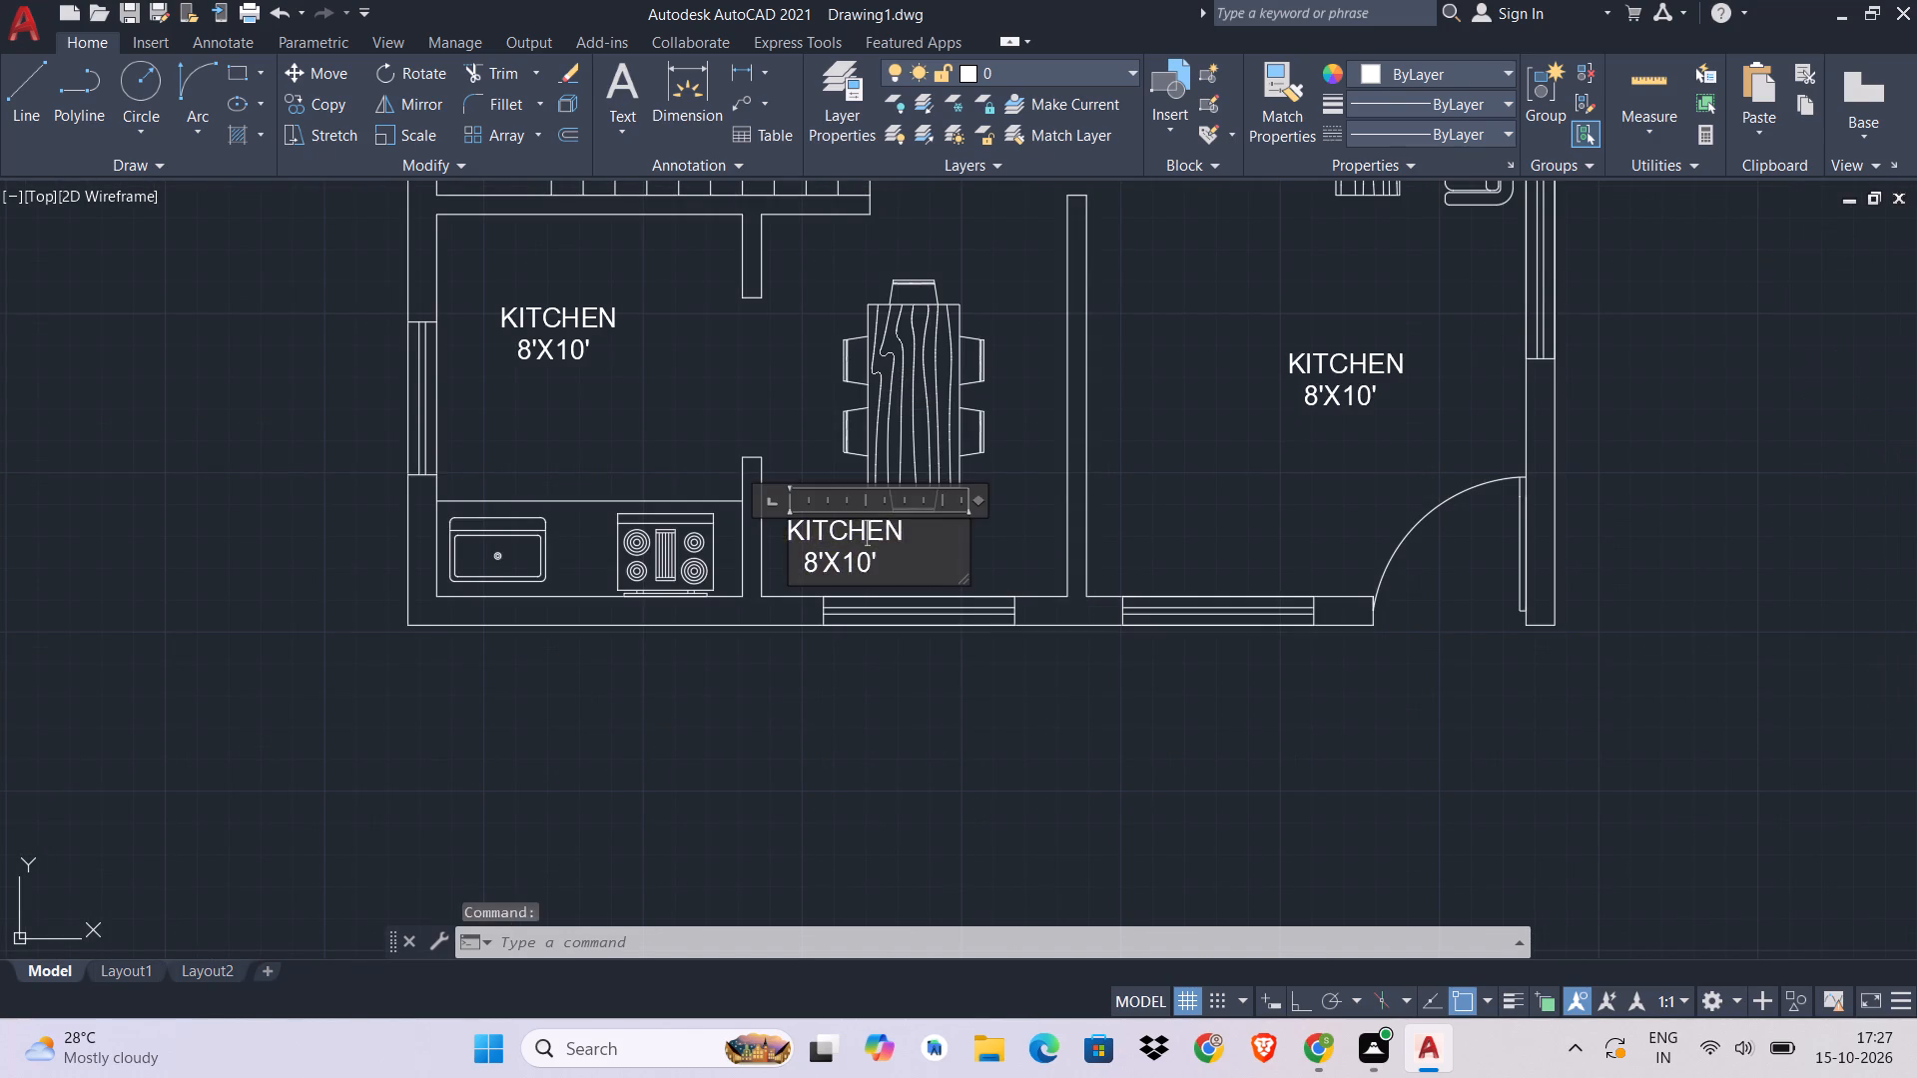
{"action": "left_click_drag", "start_coordinate": [877, 554], "coordinate": [759, 537]}
{"action": "key", "text": "BackSpace"}
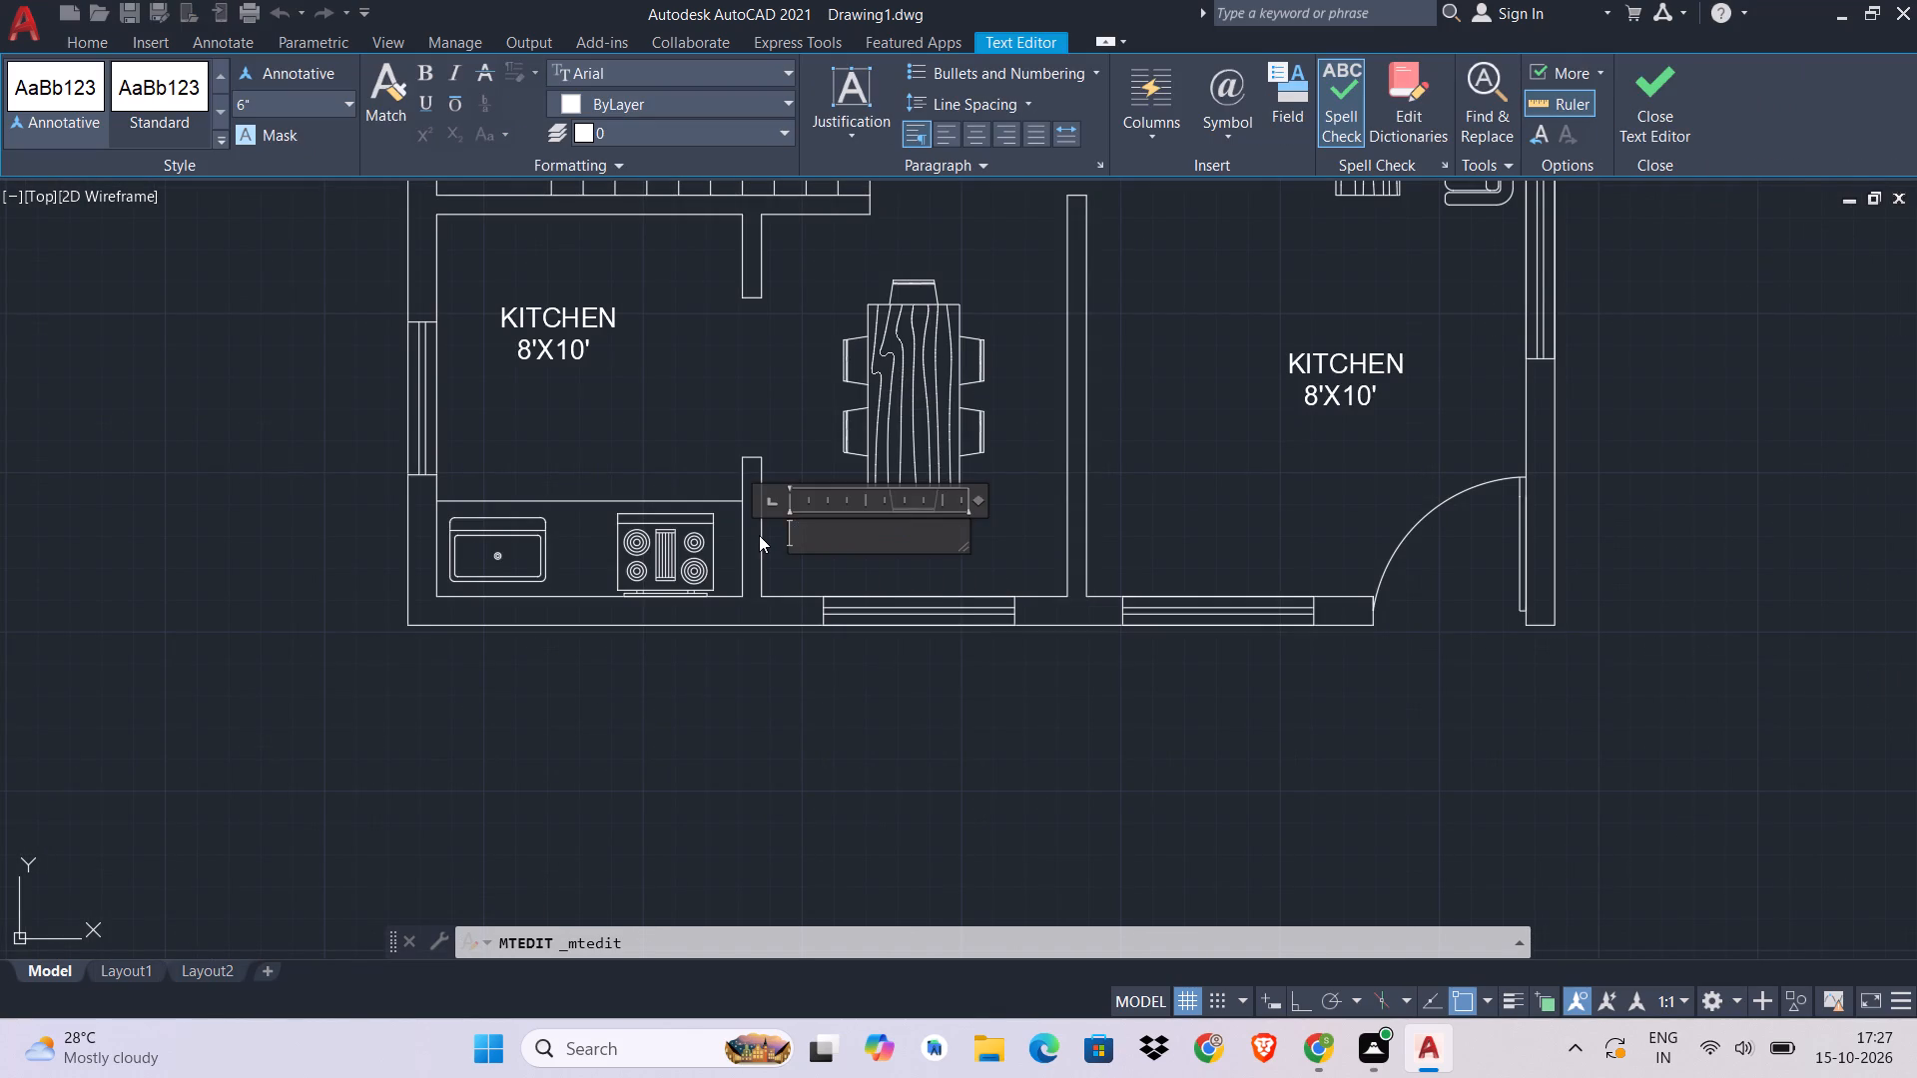
{"action": "type", "text": "DINNER"}
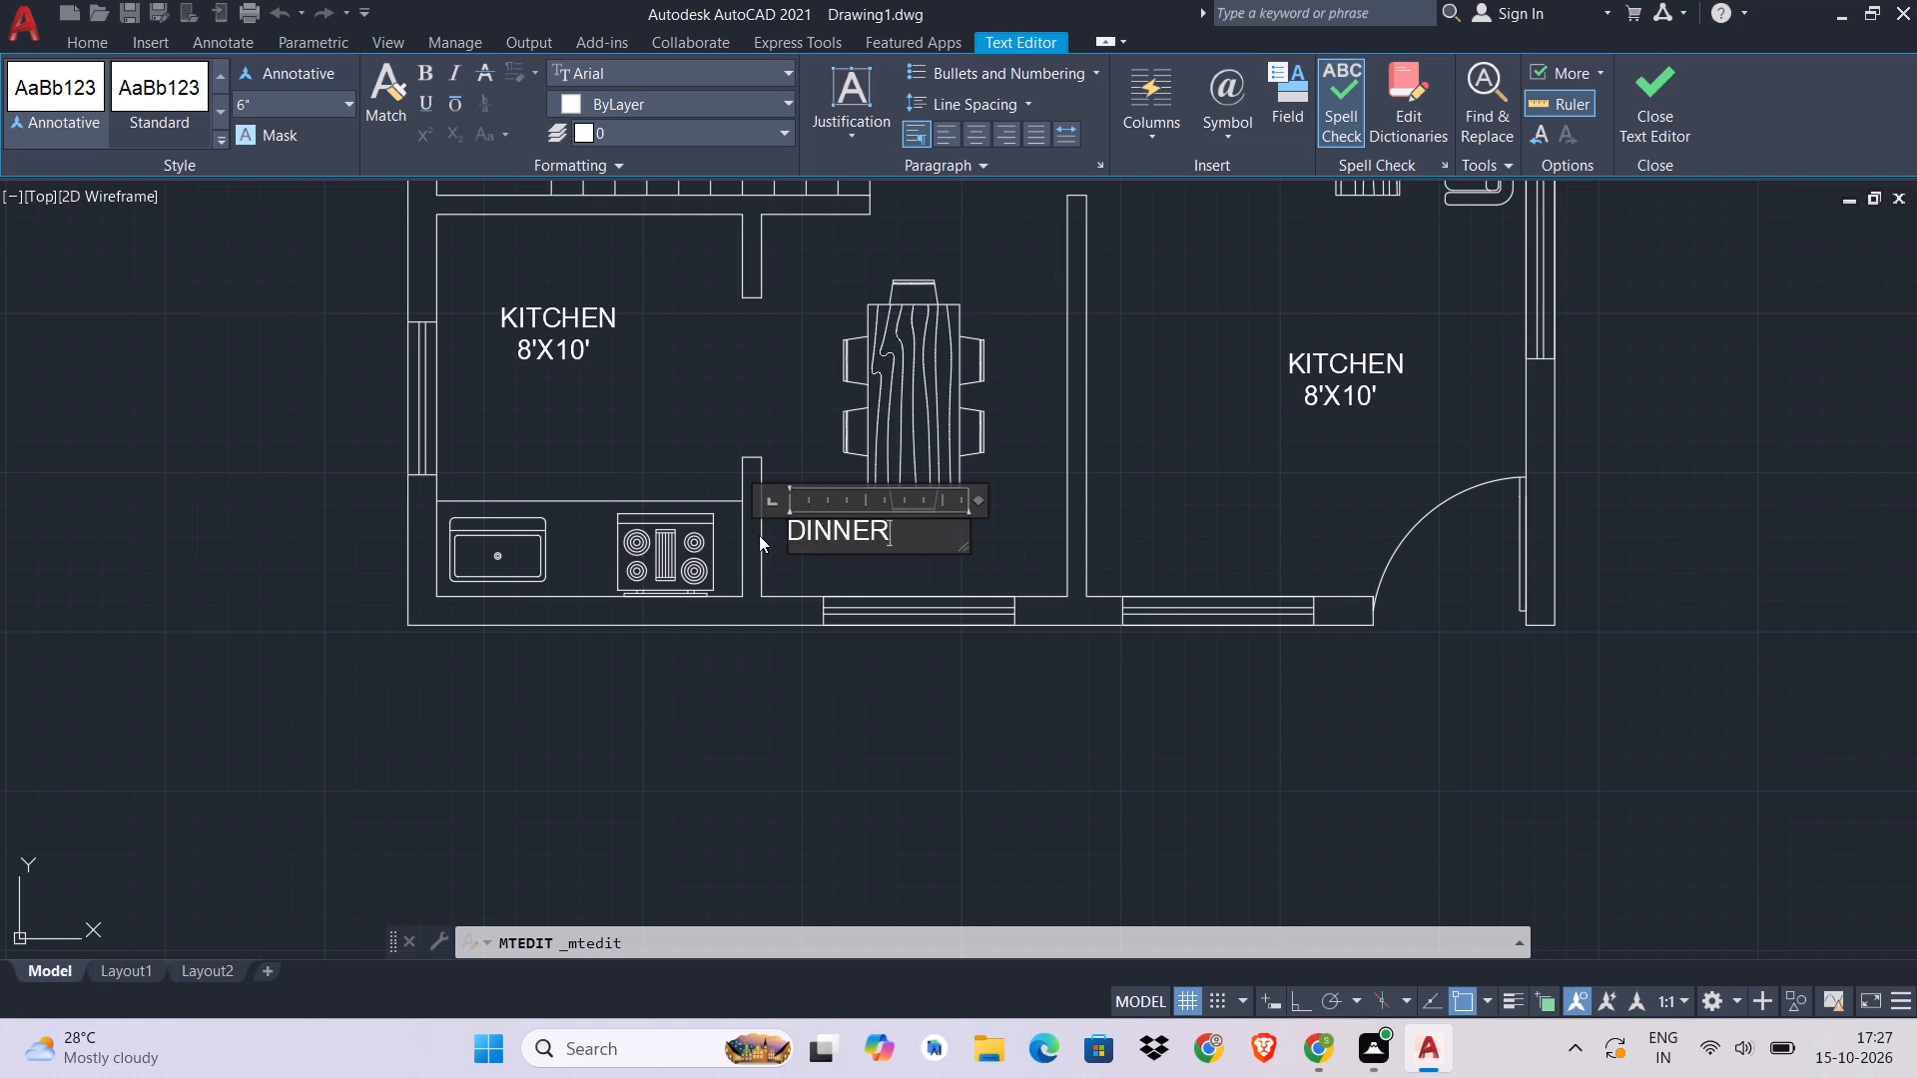
{"action": "key", "text": "BackSpace"}
{"action": "key", "text": "BackSpace"}
{"action": "key", "text": "BackSpace"}
{"action": "key", "text": "BackSpace"}
{"action": "type", "text": "NING"}
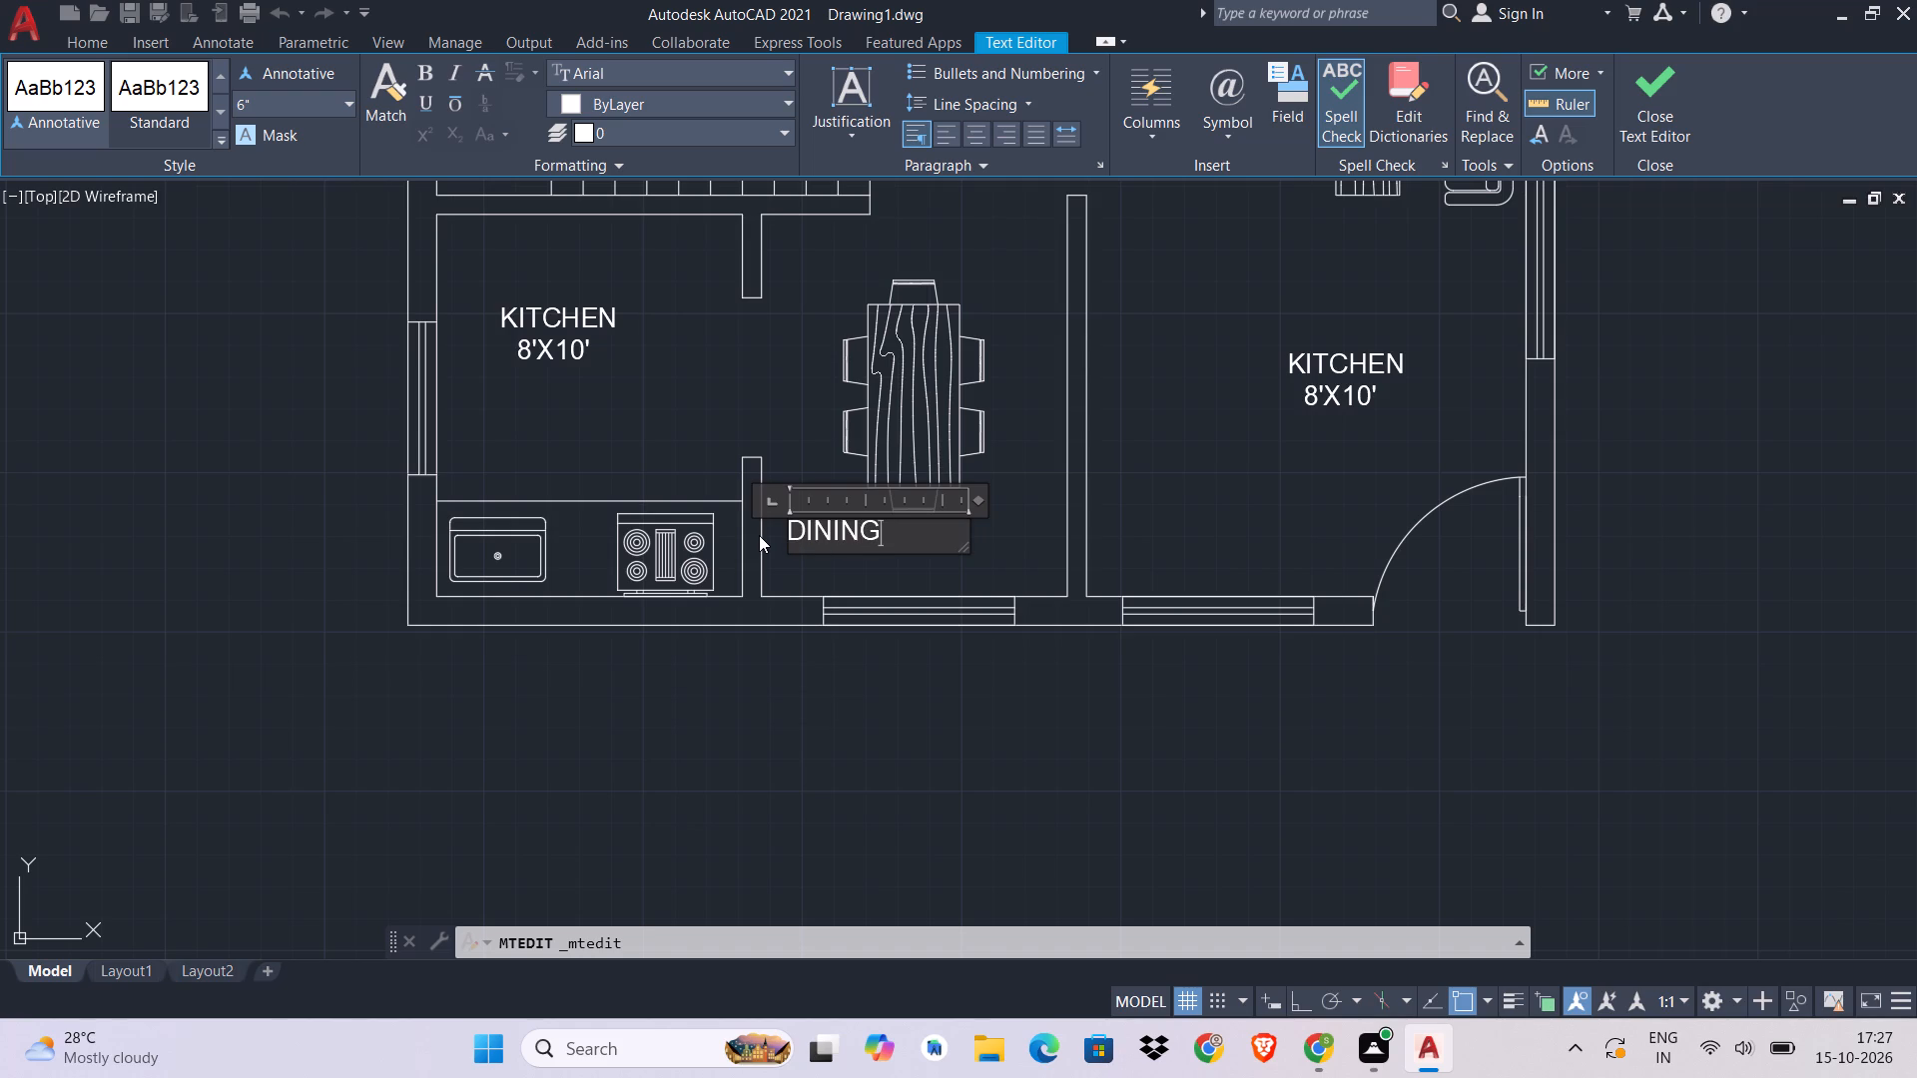
{"action": "key", "text": "space"}
Add the size line 8'X10' under the DINING name, indented by one space, and finish the label.
{"action": "key", "text": "Return"}
{"action": "key", "text": "space"}
{"action": "type", "text": "8'"}
{"action": "key", "text": "x"}
{"action": "type", "text": "10'"}
{"action": "left_click", "coordinate": [1673, 88]}
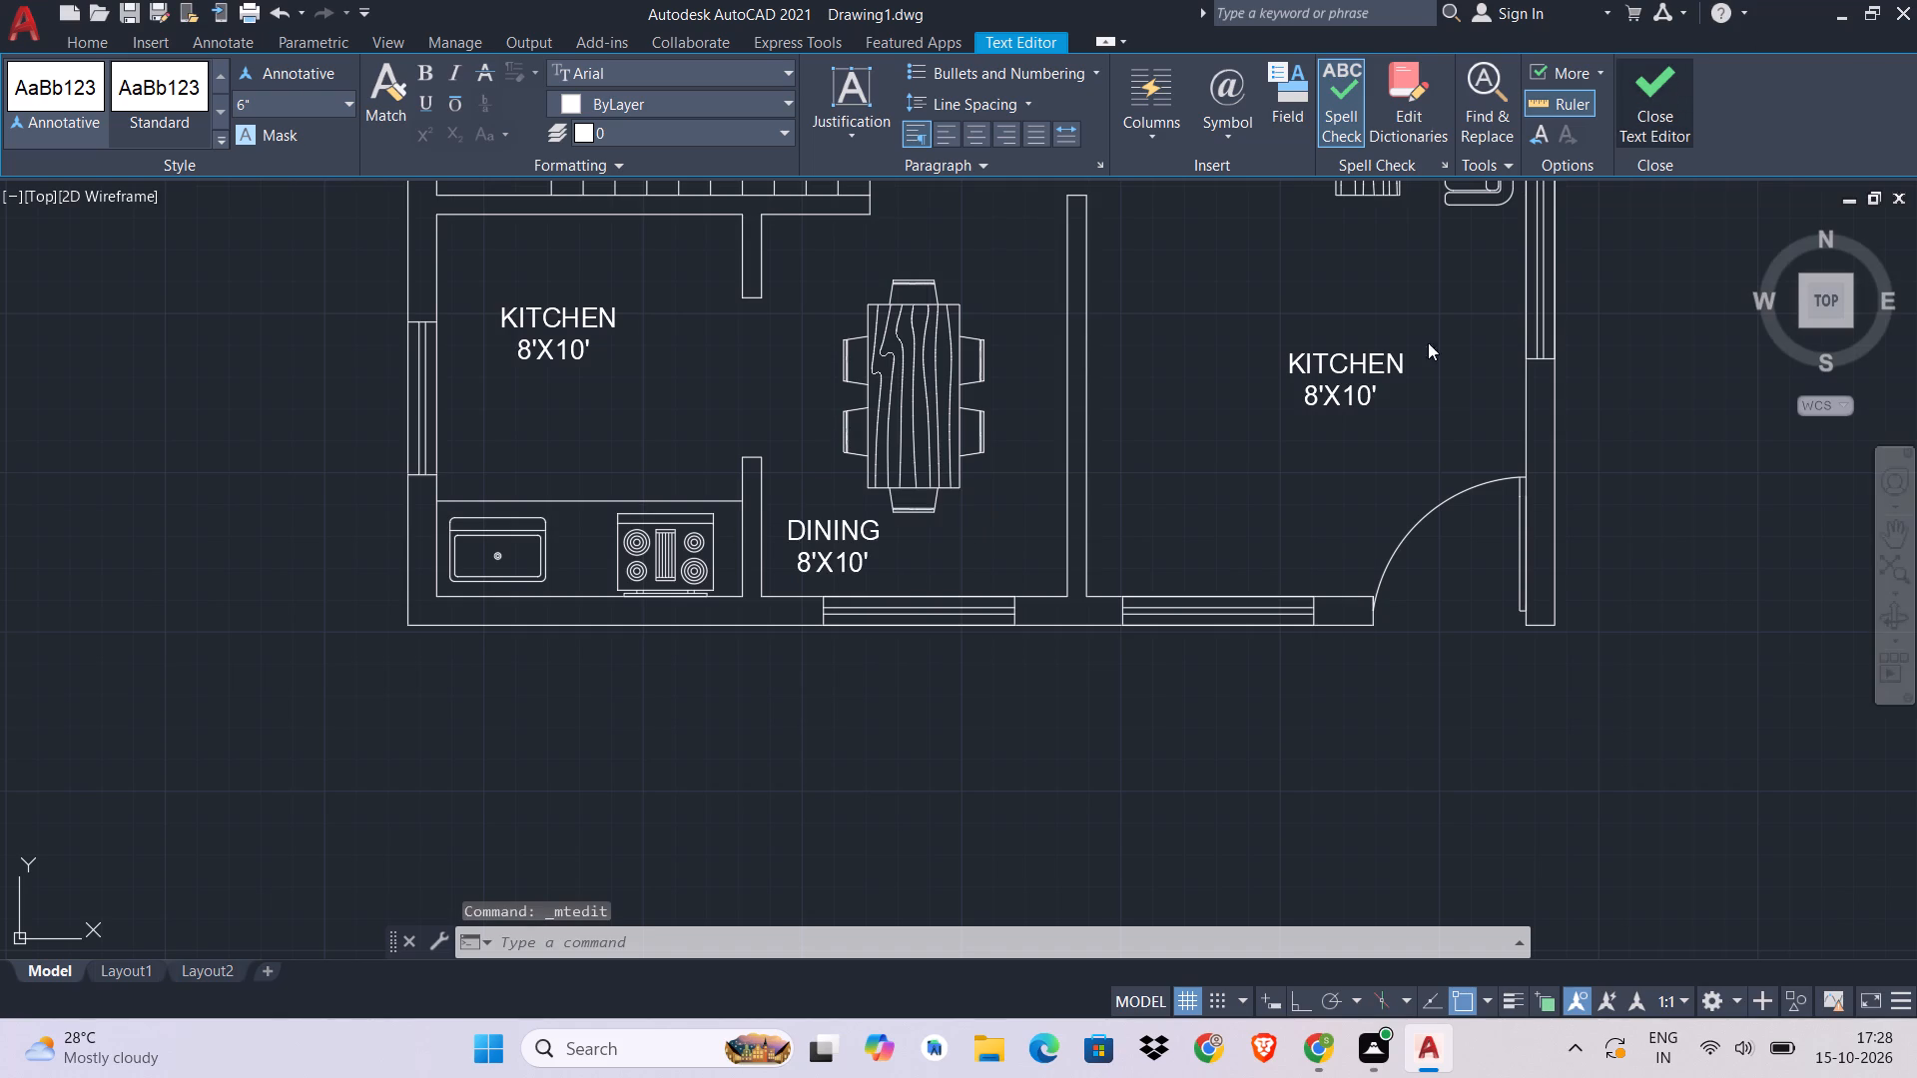
Replace the copied KITCHEN label near the entrance door with LIVING ROOM over 11'6" X 17', indenting the size line by one space.
{"action": "double_click", "coordinate": [1355, 357]}
{"action": "left_click_drag", "start_coordinate": [1401, 397], "coordinate": [1252, 372]}
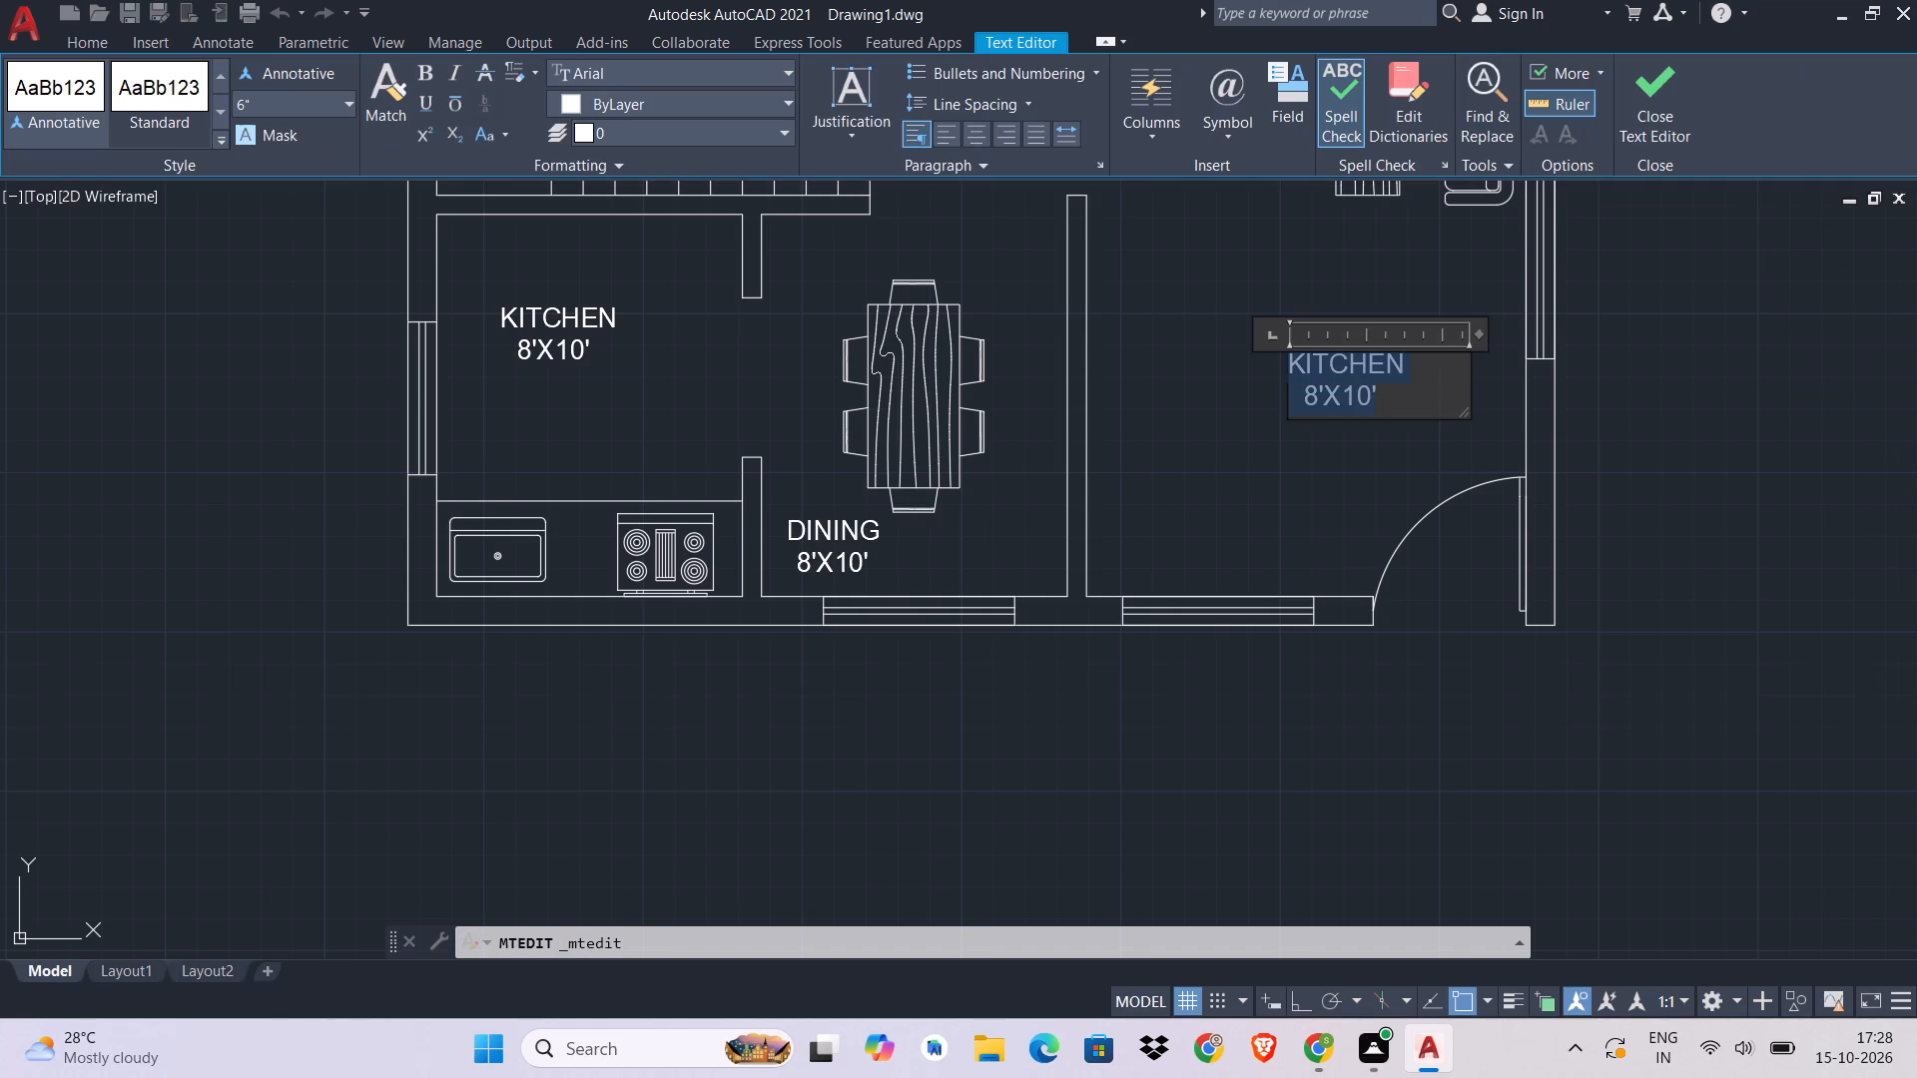
{"action": "left_click_drag", "start_coordinate": [1252, 372], "coordinate": [1236, 361]}
{"action": "key", "text": "BackSpace"}
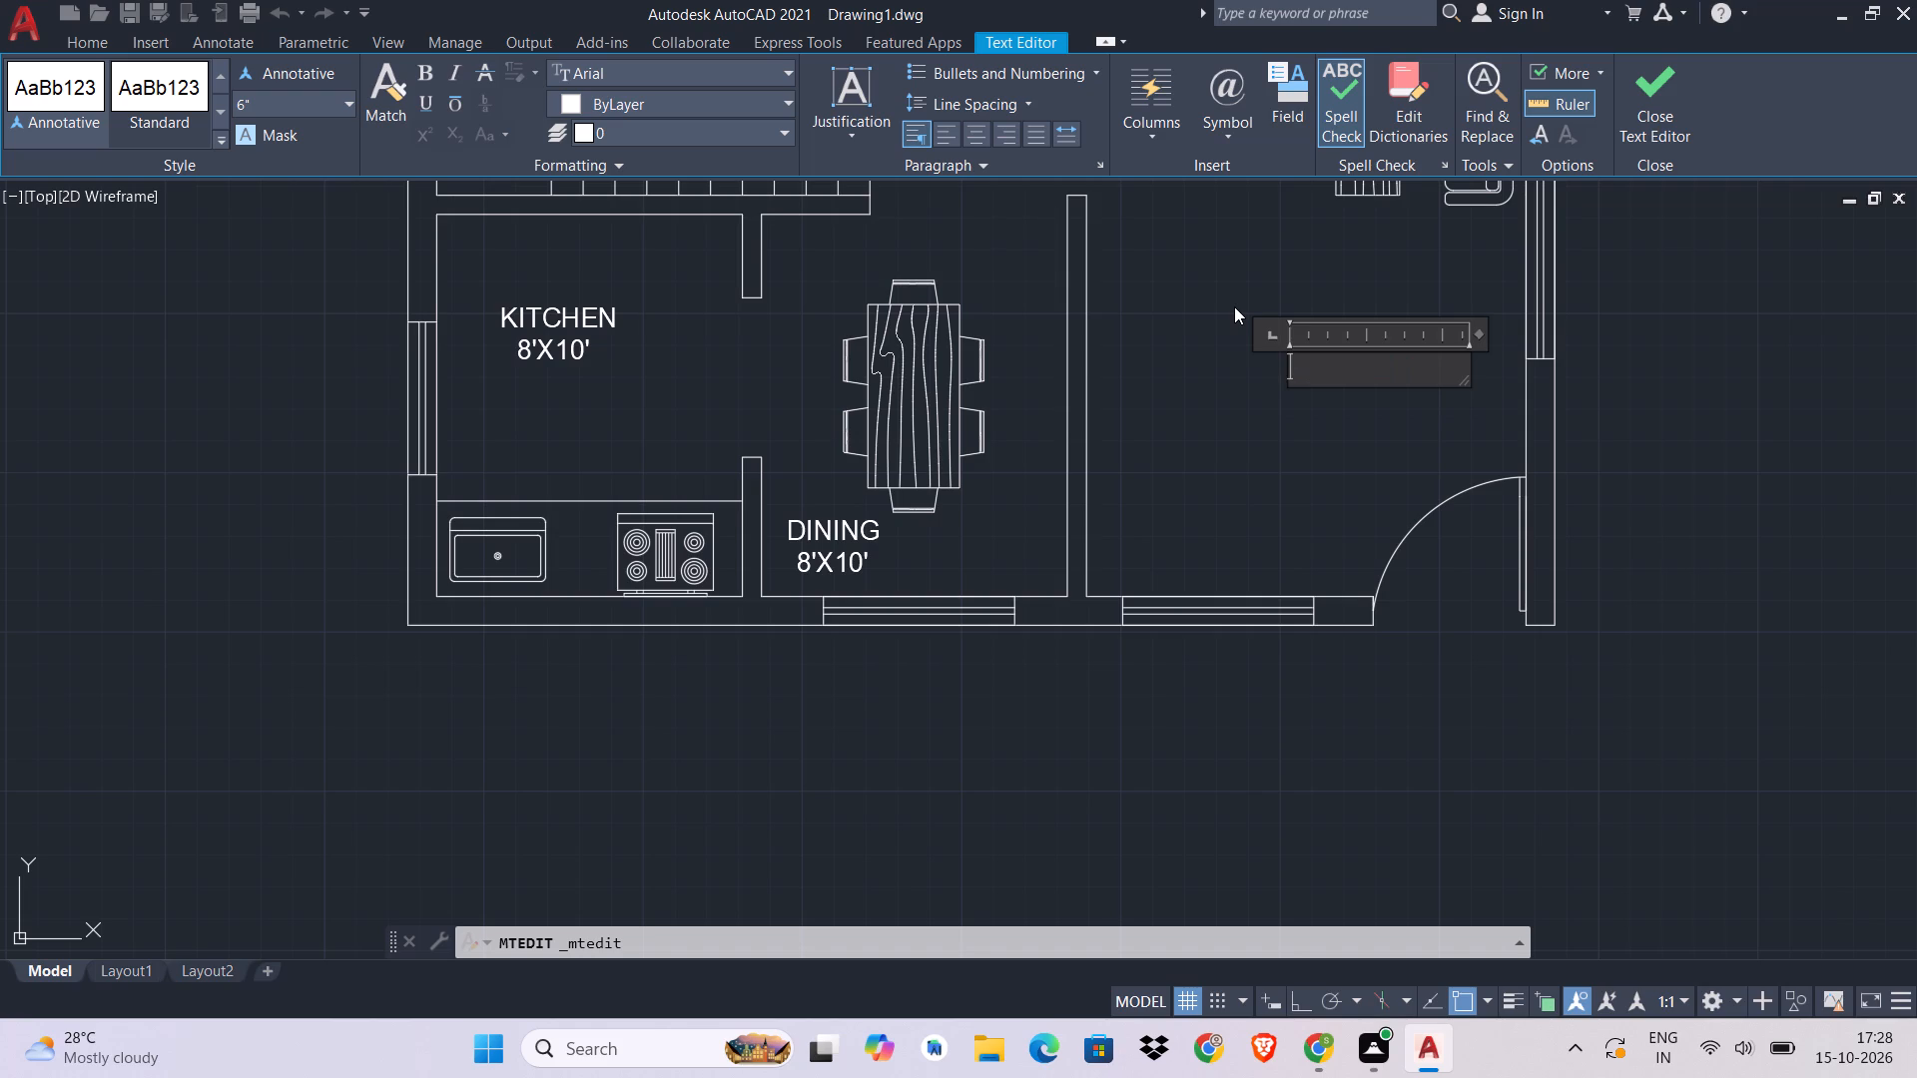
{"action": "type", "text": "LIVING"}
{"action": "key", "text": "space"}
{"action": "type", "text": "ROOM"}
{"action": "key", "text": "Return"}
{"action": "type", "text": "11'"}
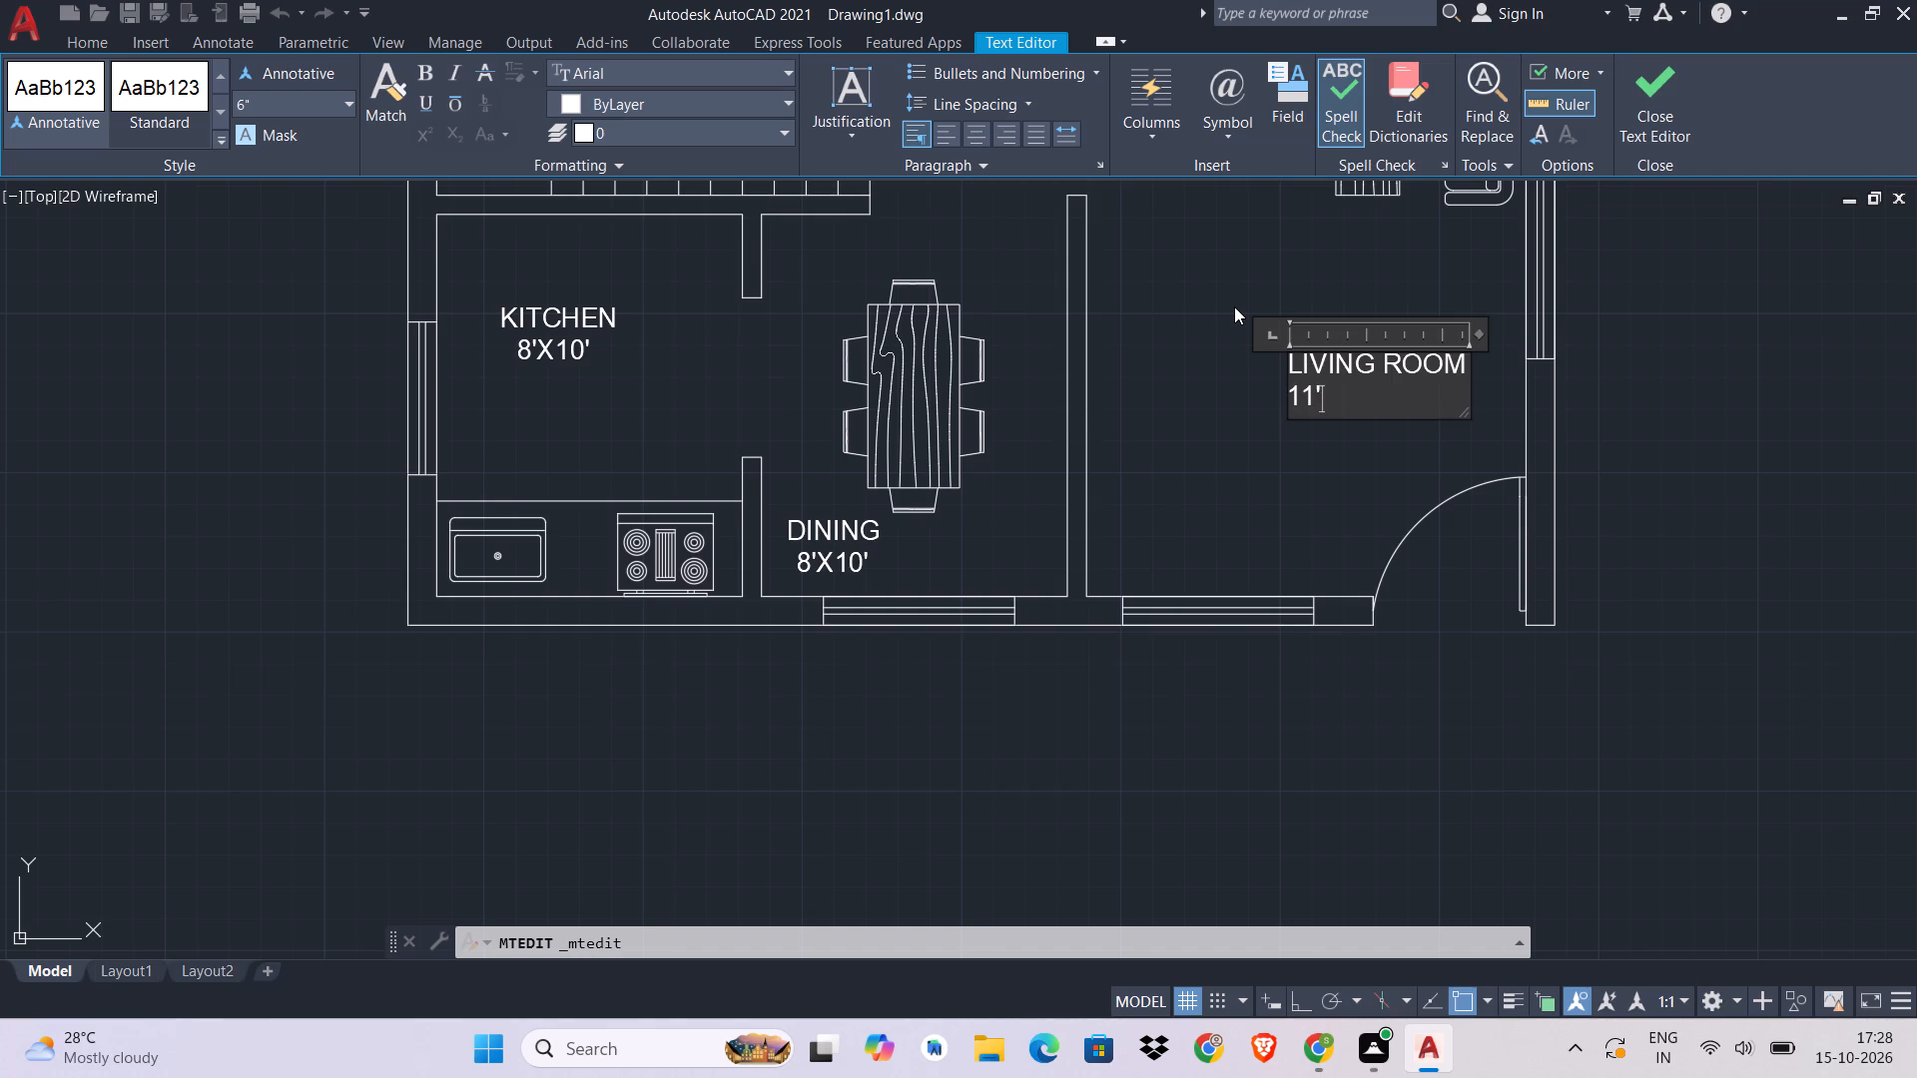
{"action": "type", "text": "6\""}
{"action": "key", "text": "space"}
{"action": "key", "text": "space"}
{"action": "type", "text": "X"}
{"action": "key", "text": "space"}
{"action": "key", "text": "space"}
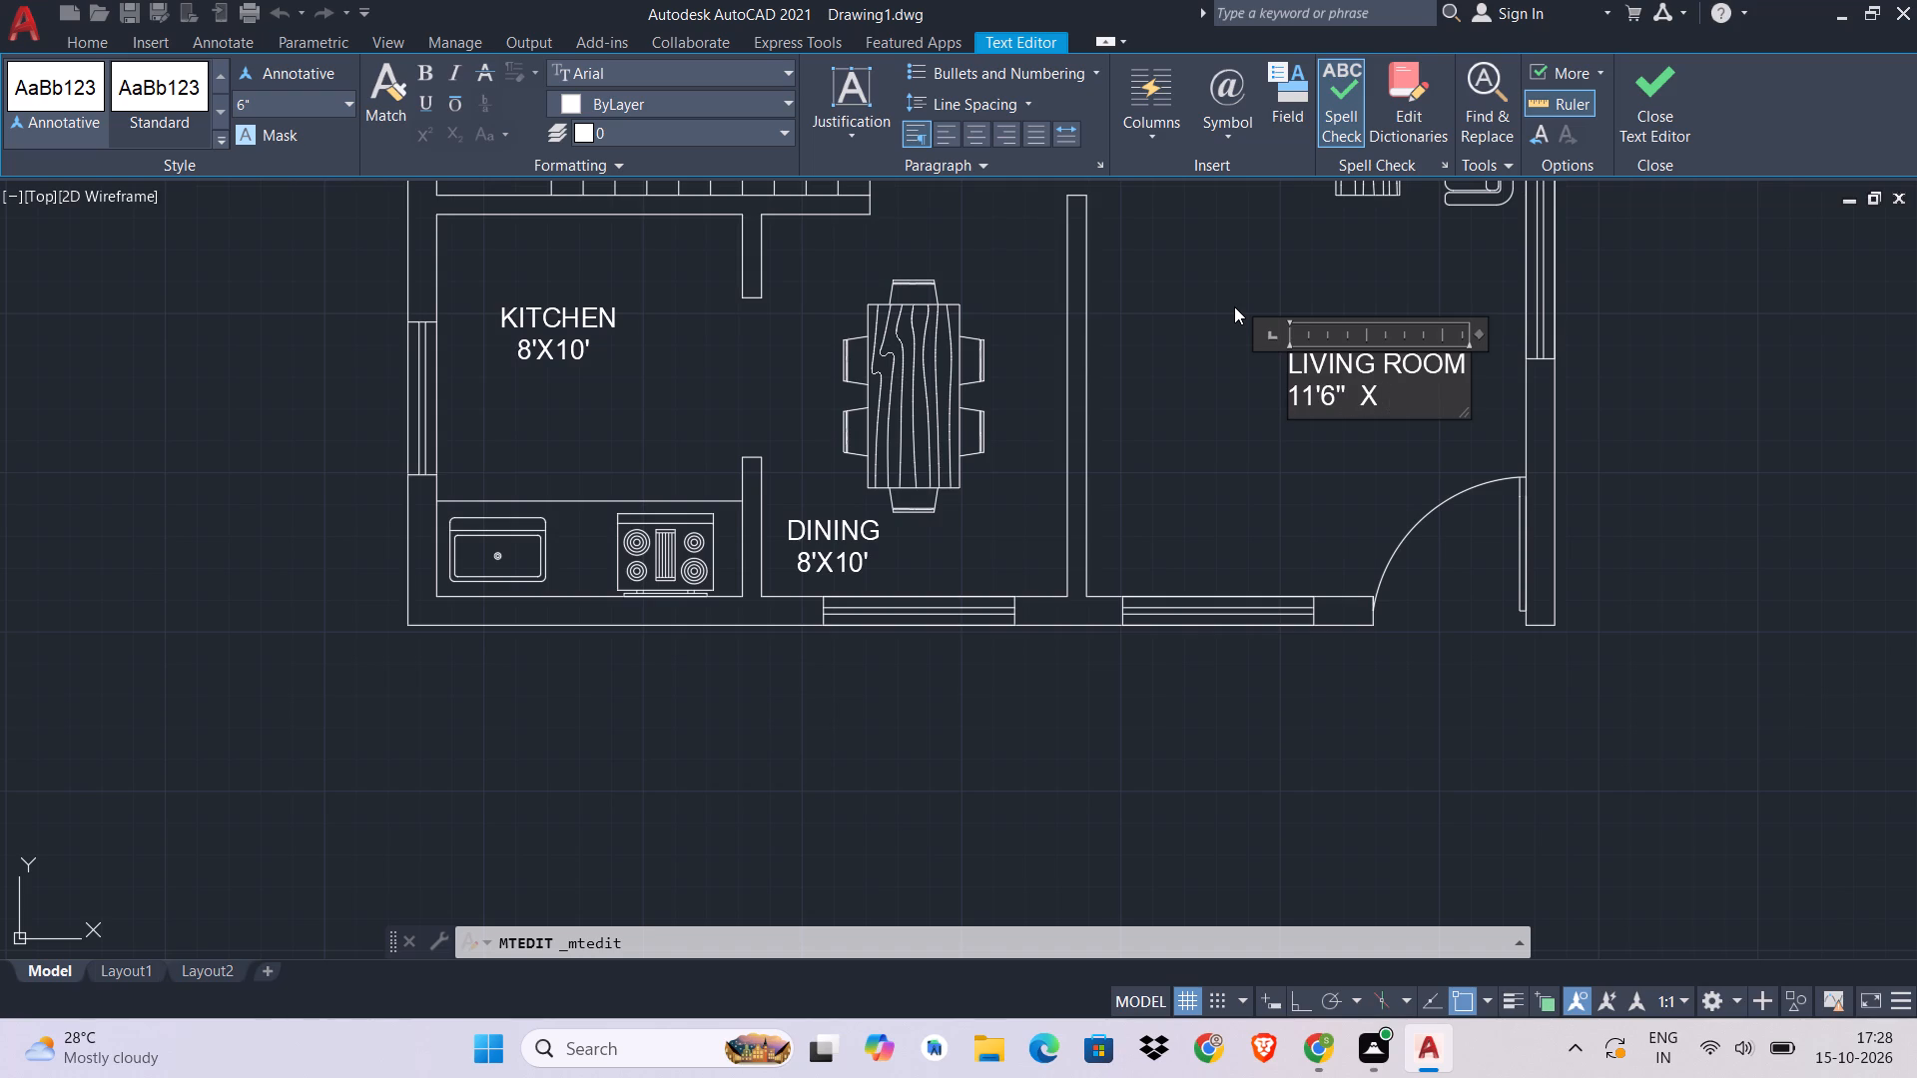
{"action": "key", "text": "1"}
{"action": "key", "text": "7"}
{"action": "key", "text": "apostrophe"}
{"action": "left_click", "coordinate": [1292, 410]}
{"action": "key", "text": "space"}
{"action": "left_click", "coordinate": [1673, 103]}
Move the LIVING ROOM label slightly left and up so it sits more centrally in the room.
{"action": "scroll", "coordinate": [1322, 409], "scroll_direction": "down", "scroll_amount": 1}
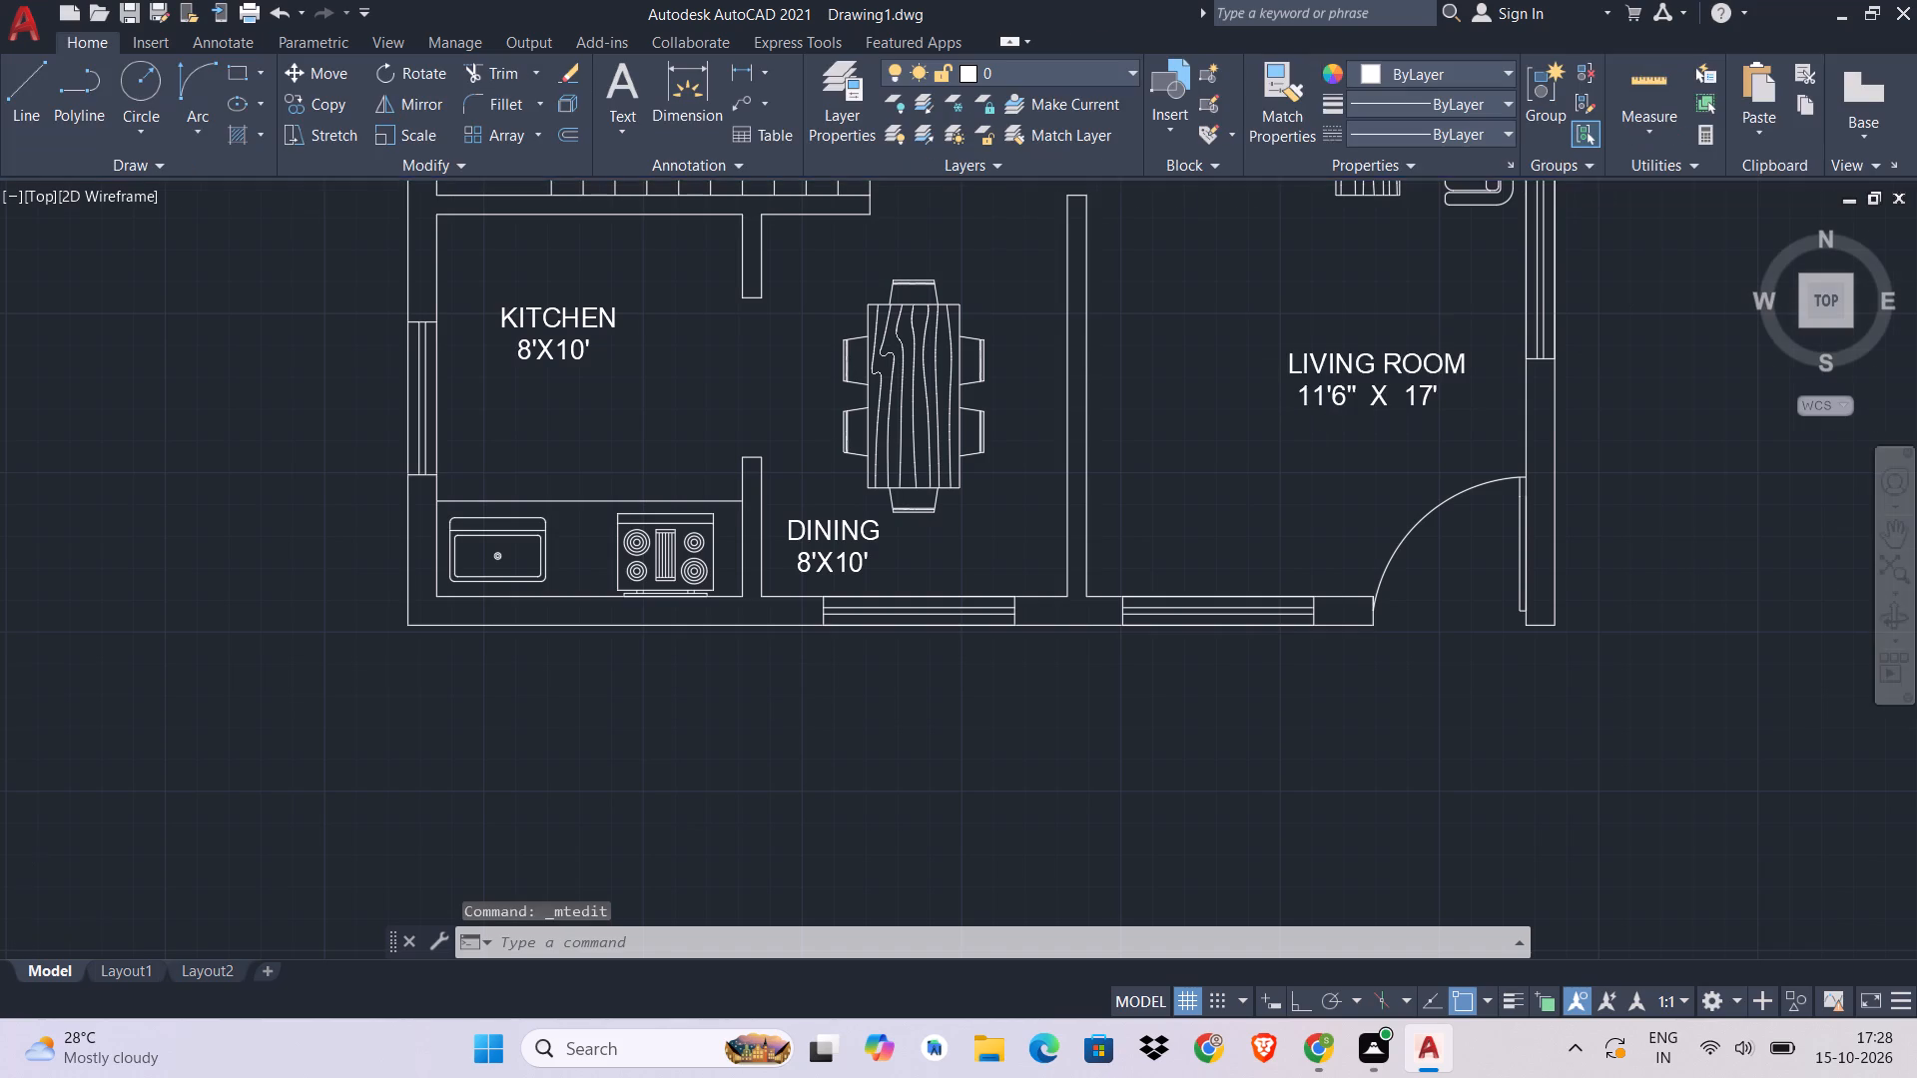
{"action": "middle_click_drag", "start_coordinate": [1322, 409], "coordinate": [1280, 470]}
{"action": "left_click", "coordinate": [1274, 449]}
{"action": "left_click", "coordinate": [1258, 433]}
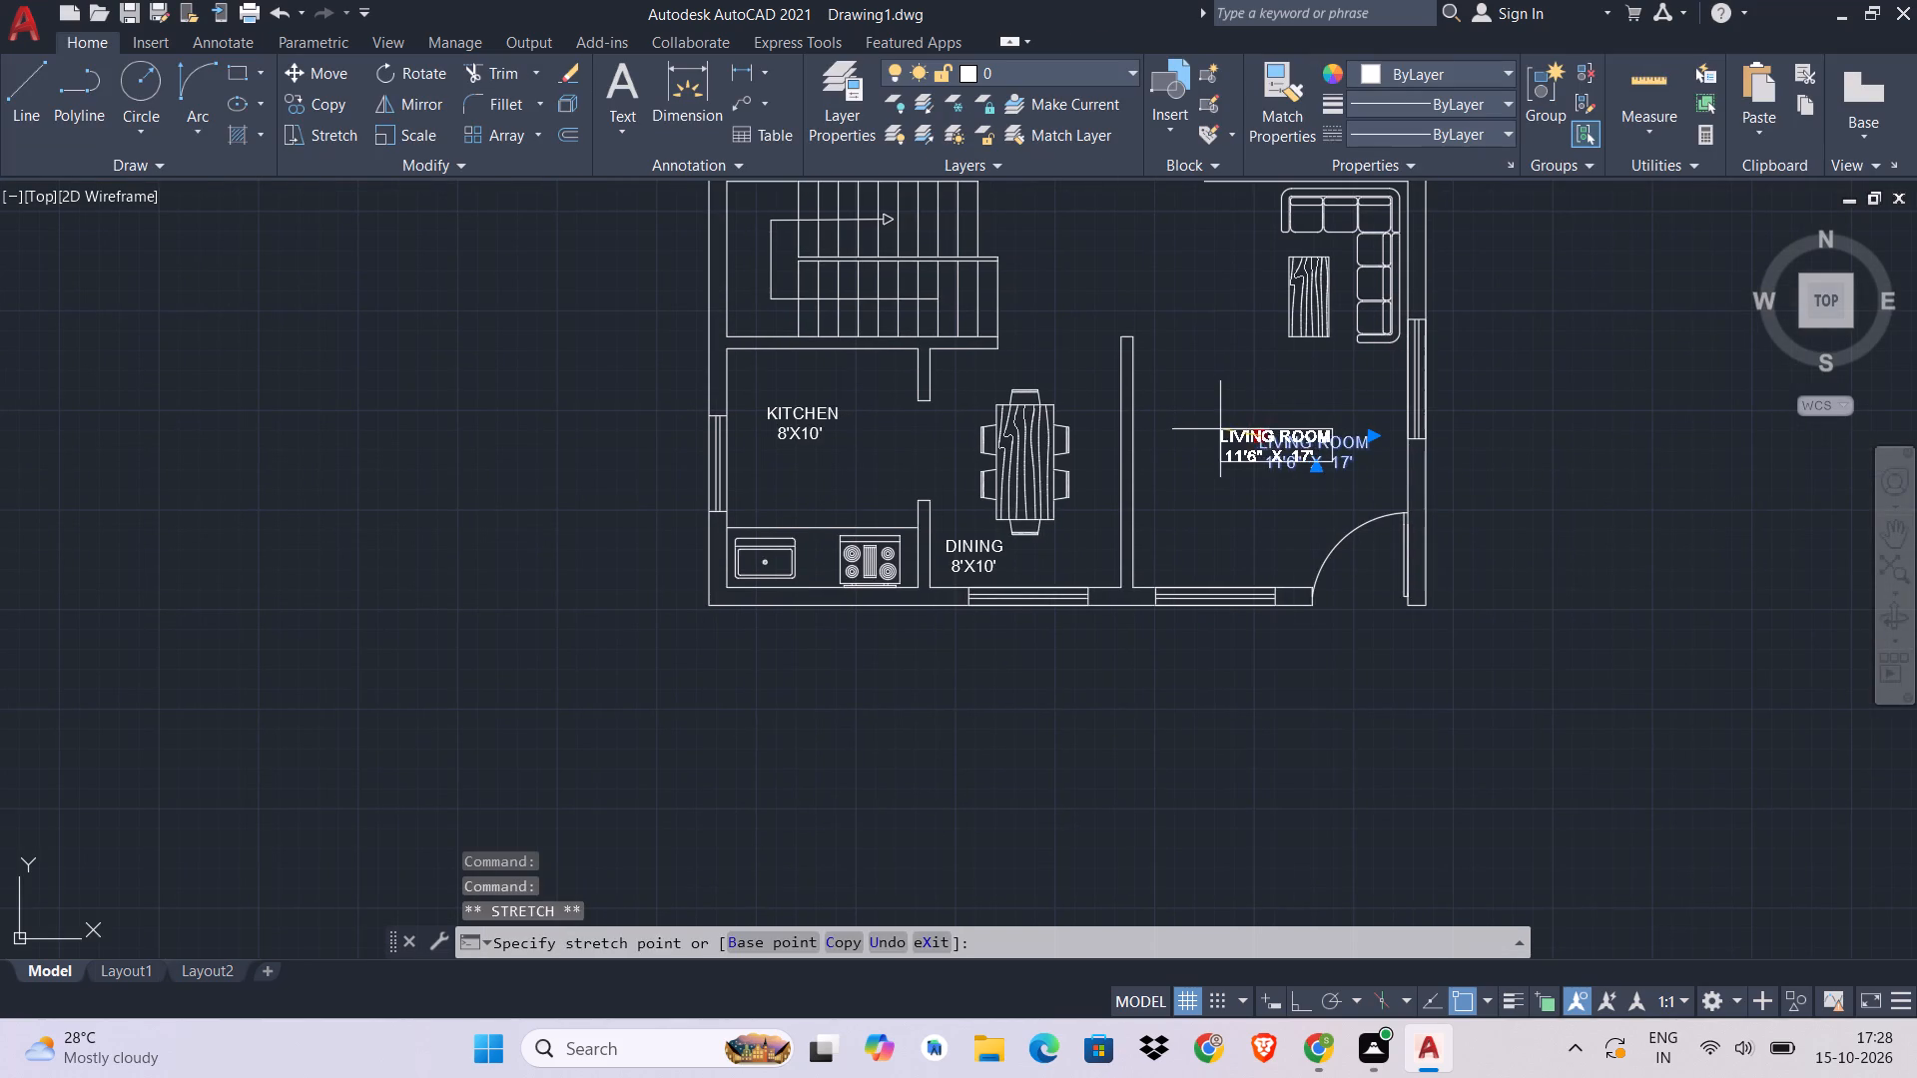
{"action": "left_click", "coordinate": [1220, 429]}
{"action": "scroll", "coordinate": [1270, 428], "scroll_direction": "down", "scroll_amount": 2}
{"action": "middle_click_drag", "start_coordinate": [1270, 428], "coordinate": [1244, 529]}
{"action": "key", "text": "Escape"}
Copy the DINING label to just outside the wall, below the dining room window.
{"action": "scroll", "coordinate": [1160, 368], "scroll_direction": "up", "scroll_amount": 3}
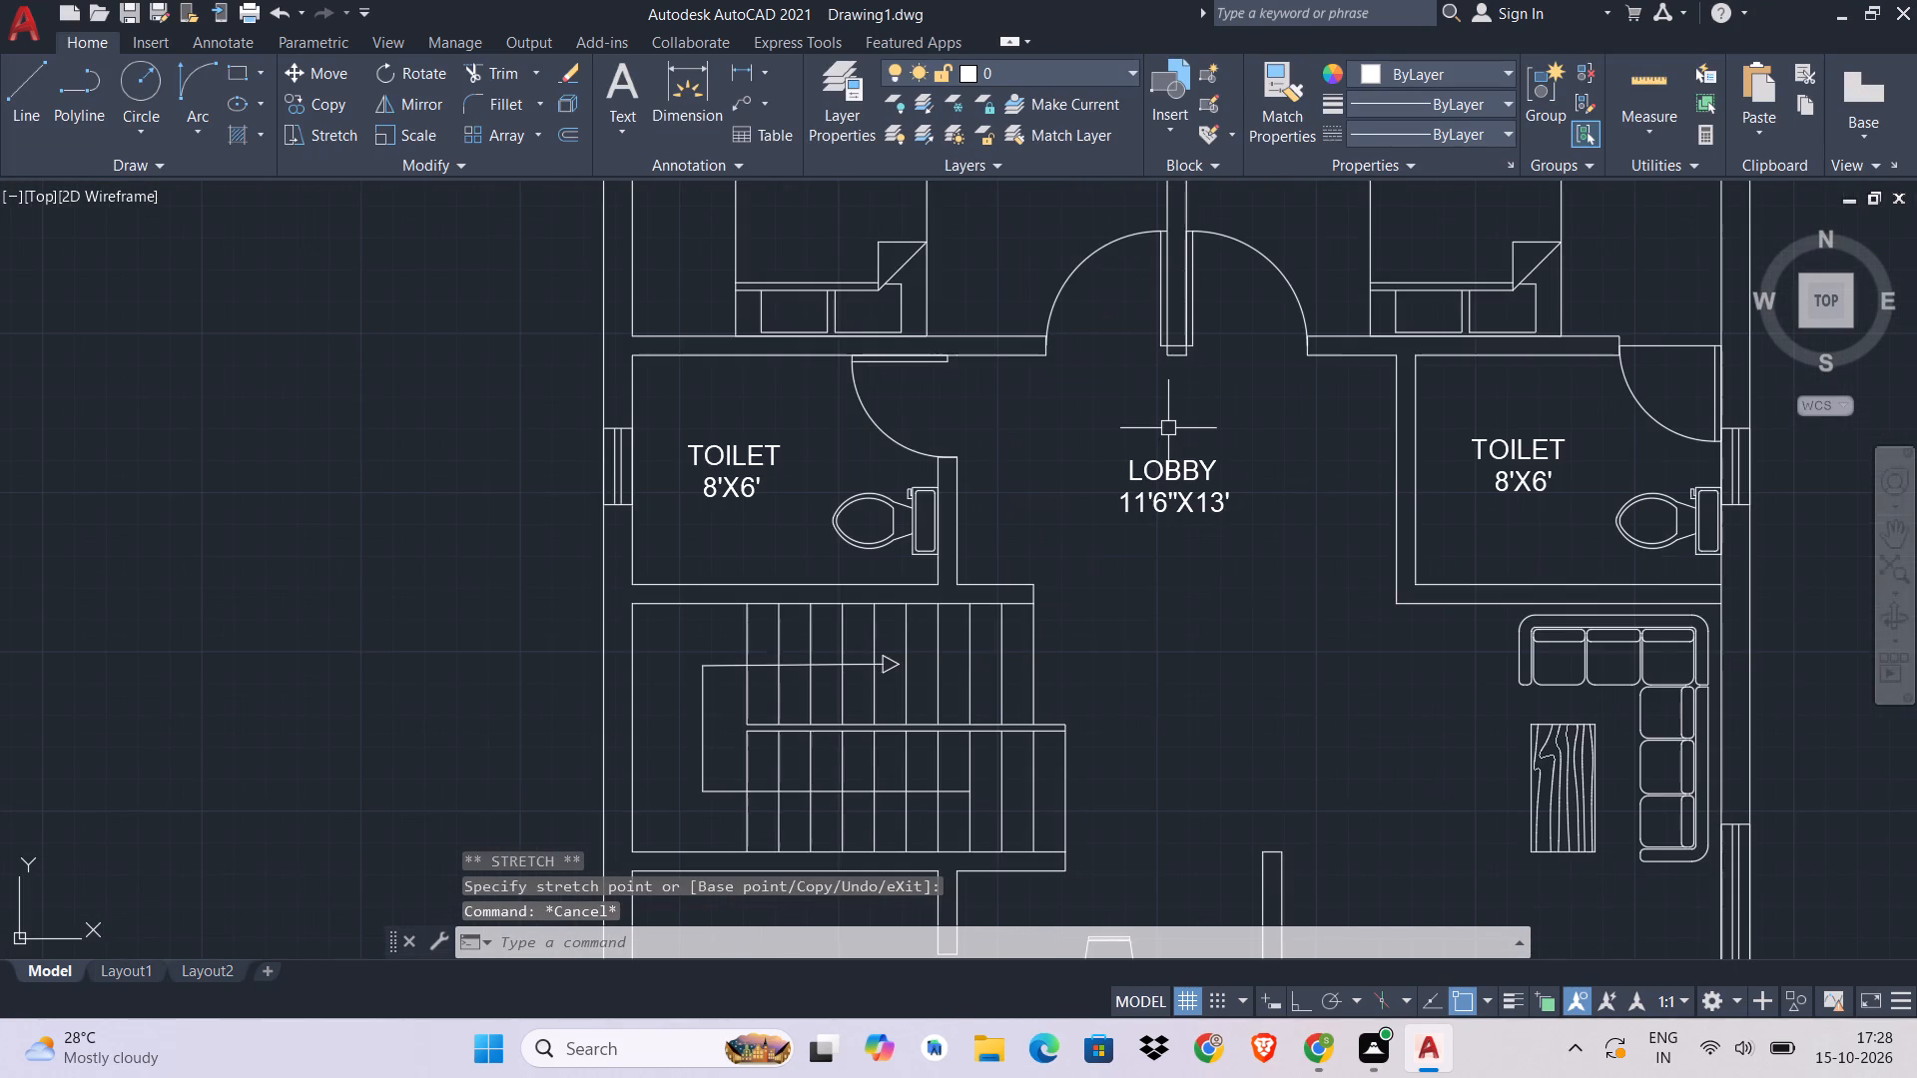
{"action": "scroll", "coordinate": [1168, 428], "scroll_direction": "down", "scroll_amount": 2}
{"action": "scroll", "coordinate": [1205, 548], "scroll_direction": "down", "scroll_amount": 1}
{"action": "middle_click_drag", "start_coordinate": [1205, 548], "coordinate": [1216, 461]}
{"action": "scroll", "coordinate": [1191, 565], "scroll_direction": "up", "scroll_amount": 3}
{"action": "left_click", "coordinate": [1116, 572]}
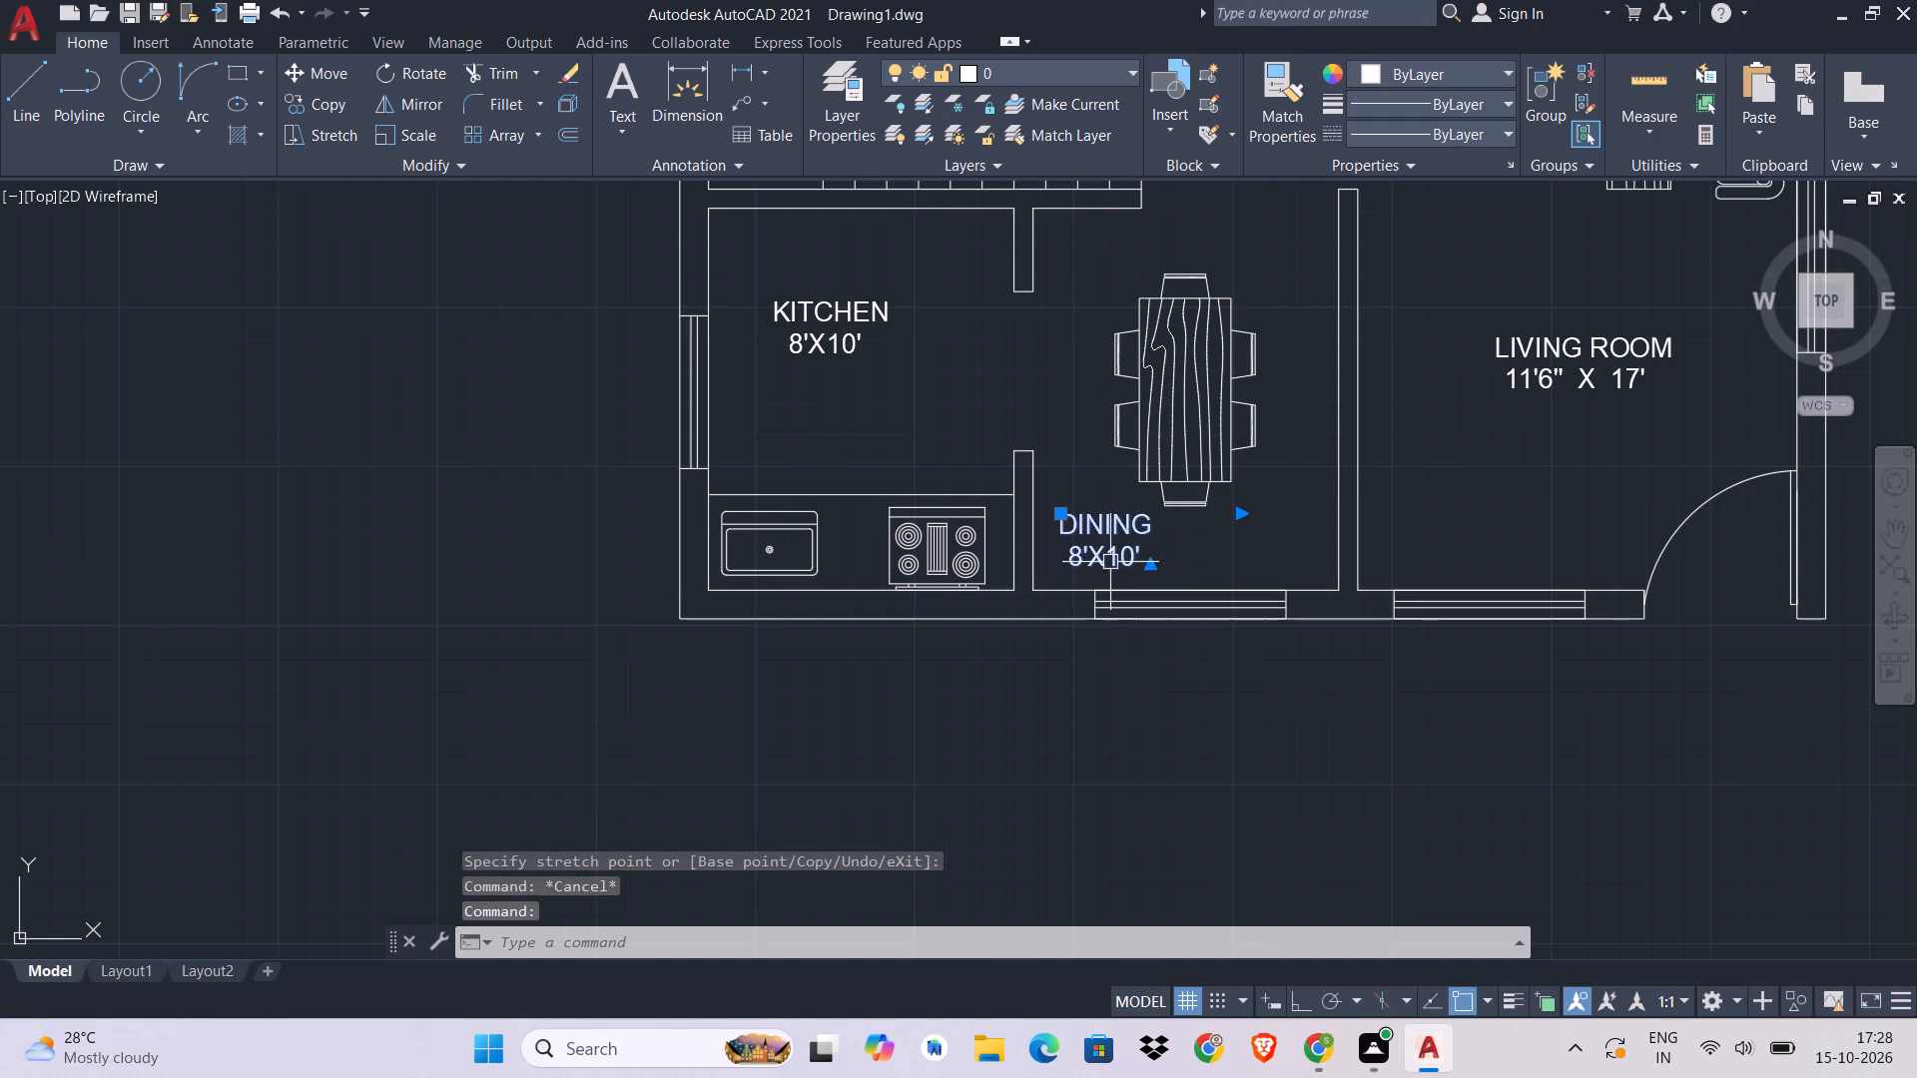
{"action": "key", "text": "c"}
{"action": "type", "text": "O"}
{"action": "key", "text": "space"}
{"action": "left_click", "coordinate": [1110, 550]}
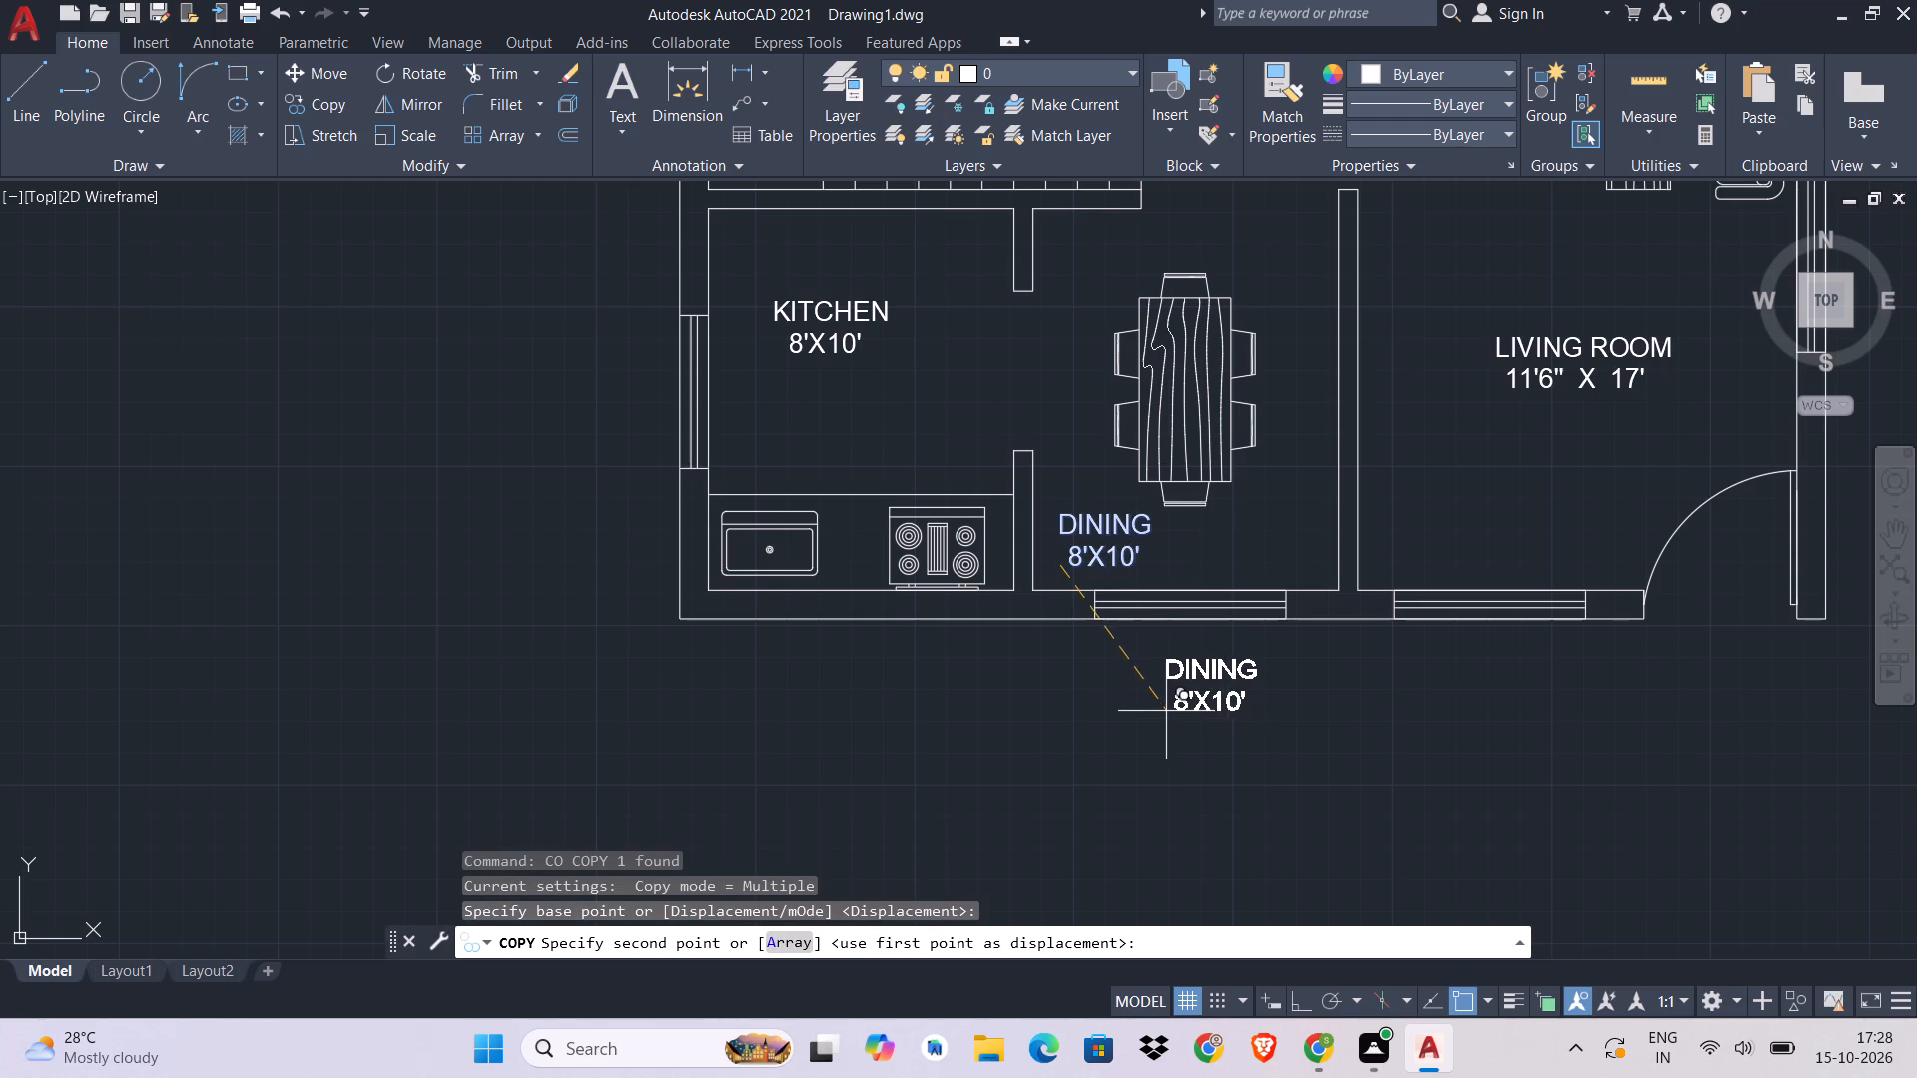
{"action": "left_click", "coordinate": [1140, 697]}
{"action": "key", "text": "Escape"}
Replace the copied DINING label text below the dining room window with W1.
{"action": "double_click", "coordinate": [1171, 701]}
{"action": "left_click_drag", "start_coordinate": [1249, 701], "coordinate": [1063, 631]}
{"action": "key", "text": "BackSpace"}
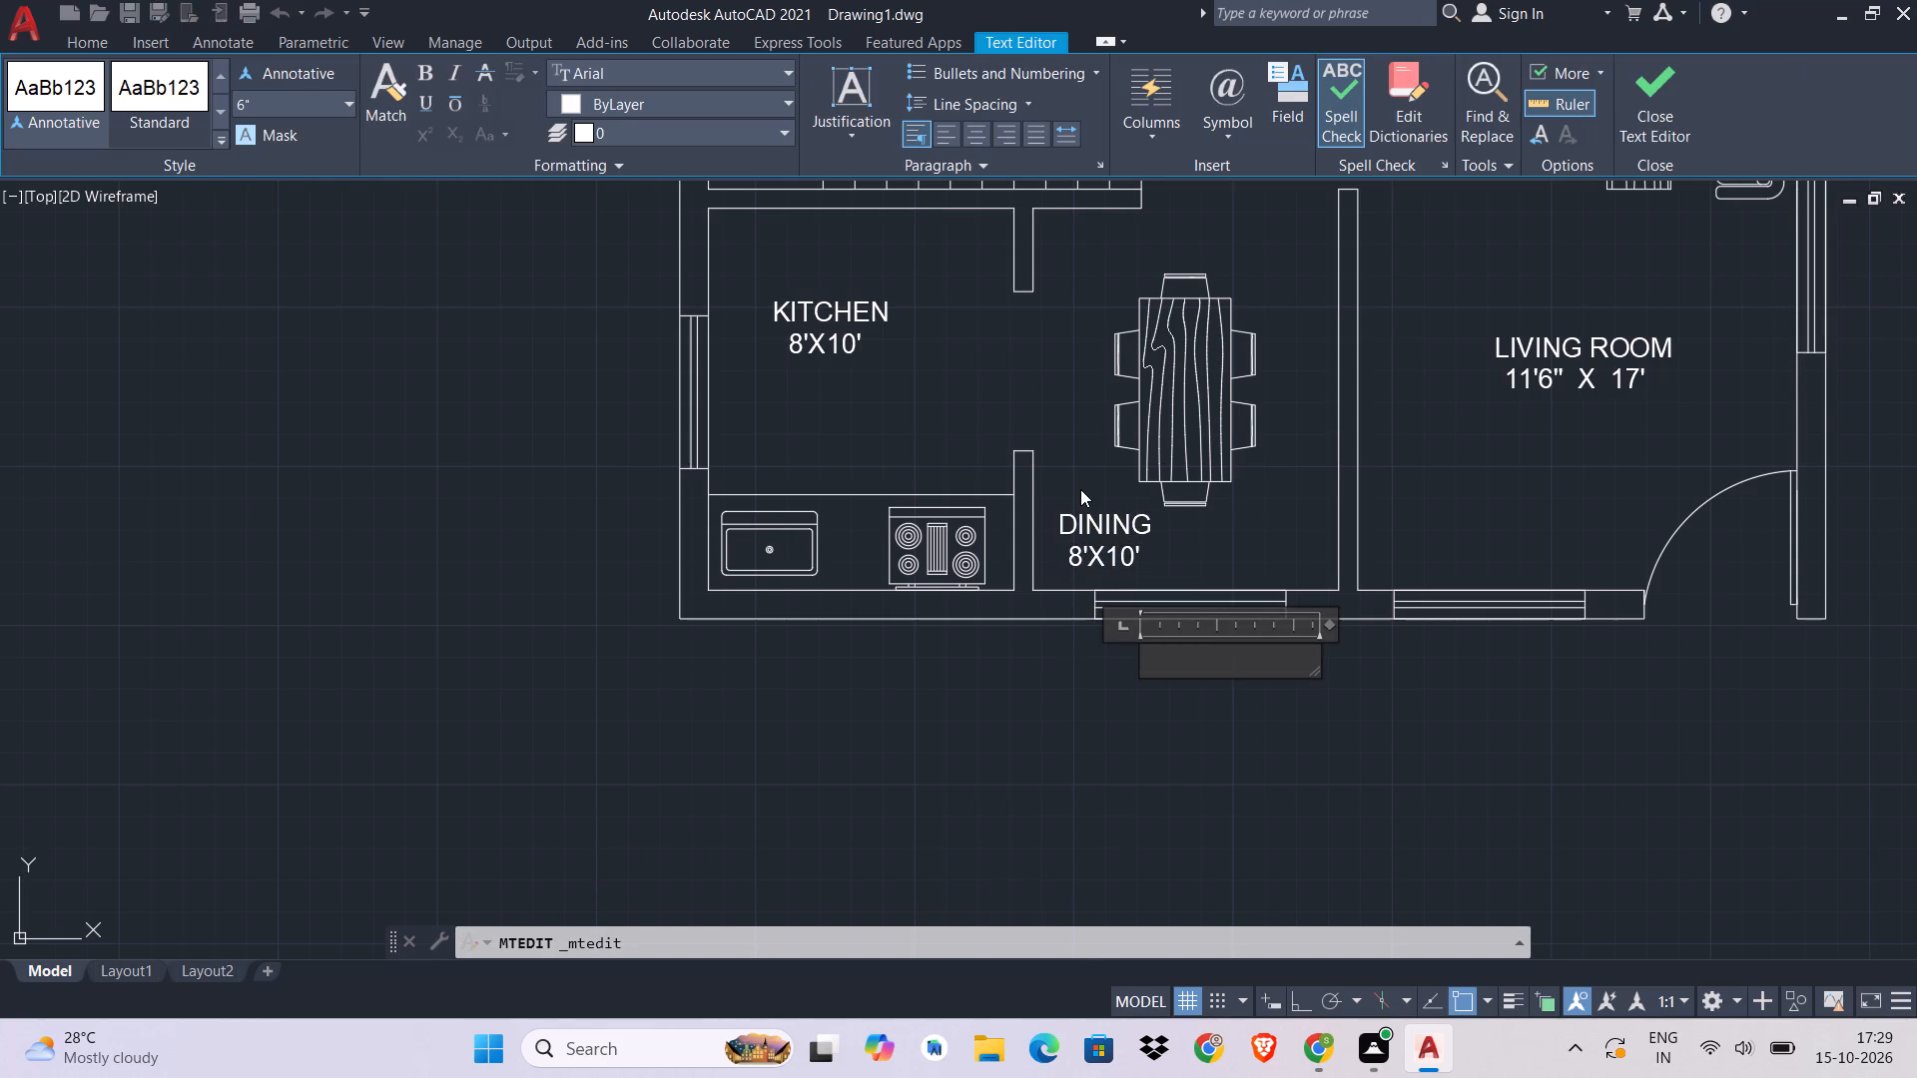
{"action": "type", "text": "W1"}
{"action": "left_click", "coordinate": [1620, 138]}
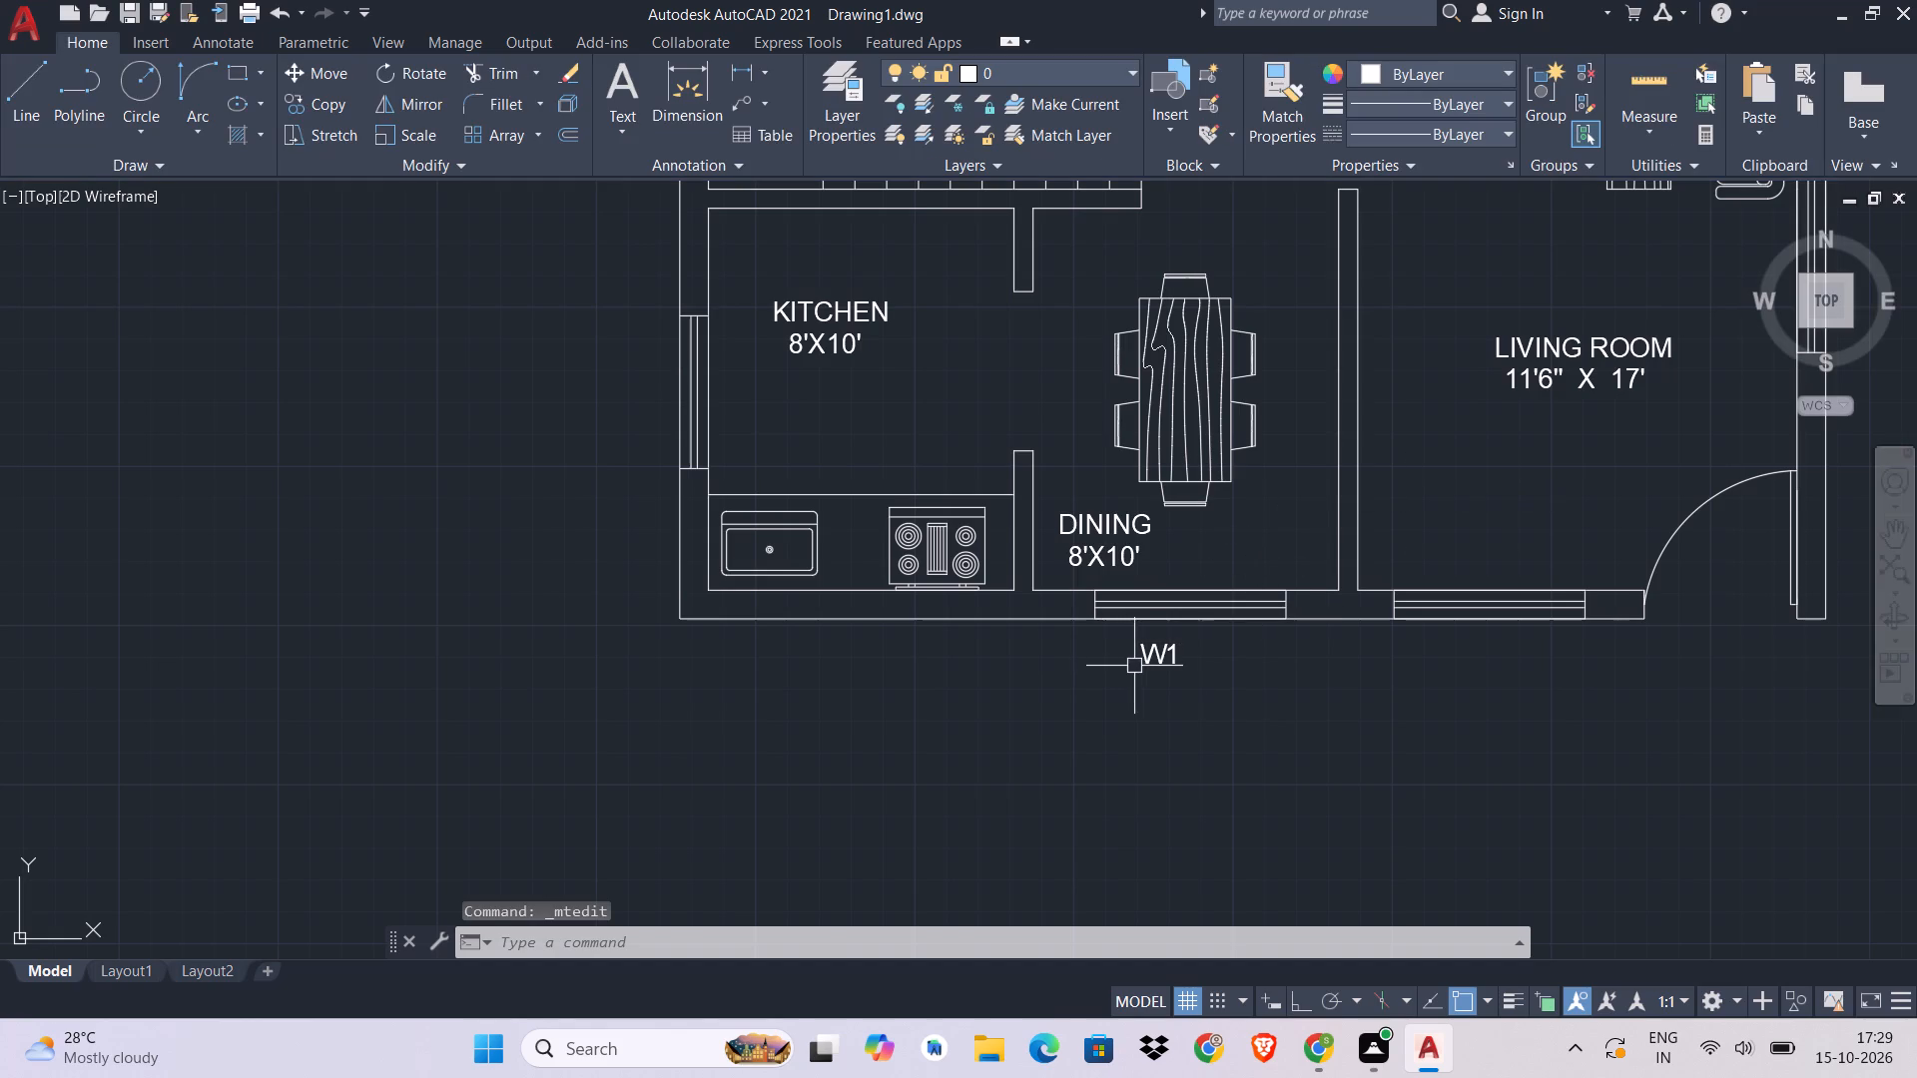
Move the W1 label closer to the wall, centred below the dining room window.
{"action": "left_click", "coordinate": [1134, 666]}
{"action": "left_click", "coordinate": [1155, 657]}
{"action": "left_click", "coordinate": [1157, 657]}
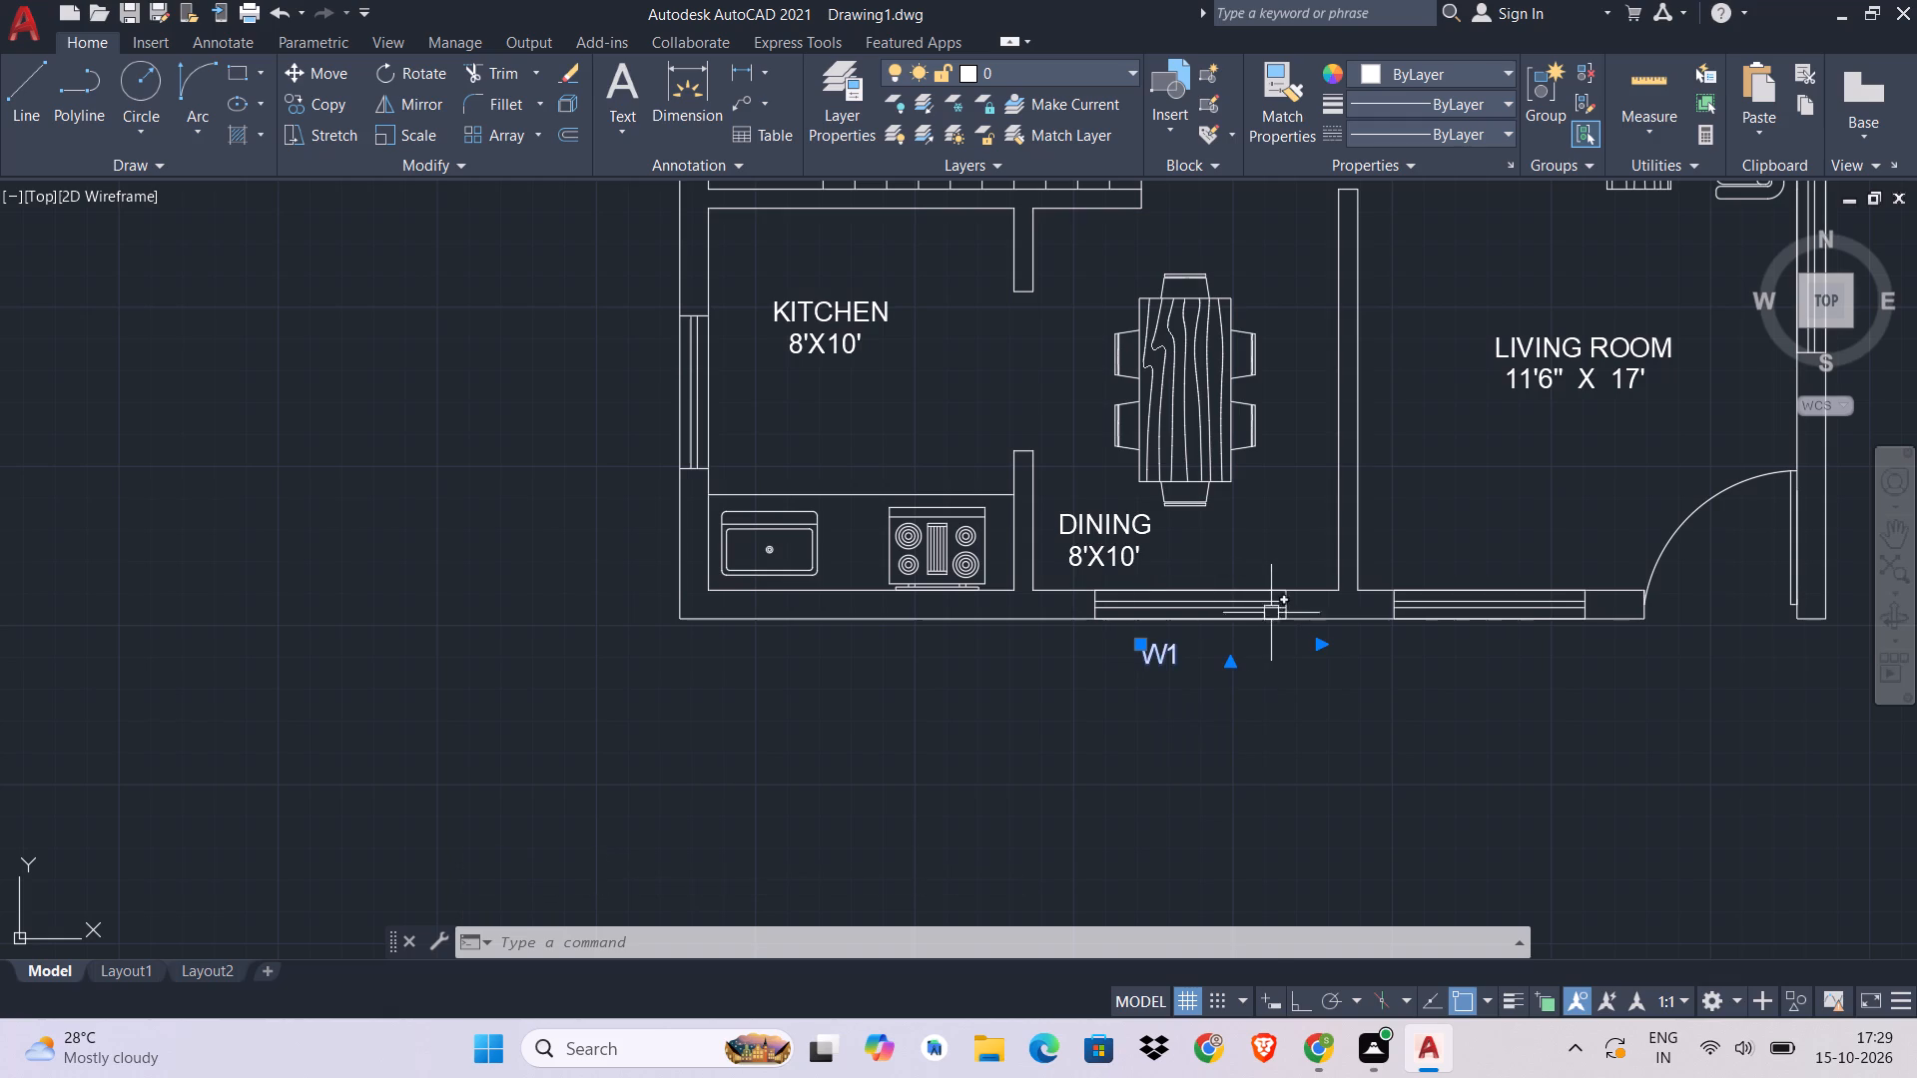
{"action": "key", "text": "Escape"}
{"action": "scroll", "coordinate": [1177, 668], "scroll_direction": "up", "scroll_amount": 4}
{"action": "left_click", "coordinate": [1177, 665]}
{"action": "left_click", "coordinate": [1024, 654]}
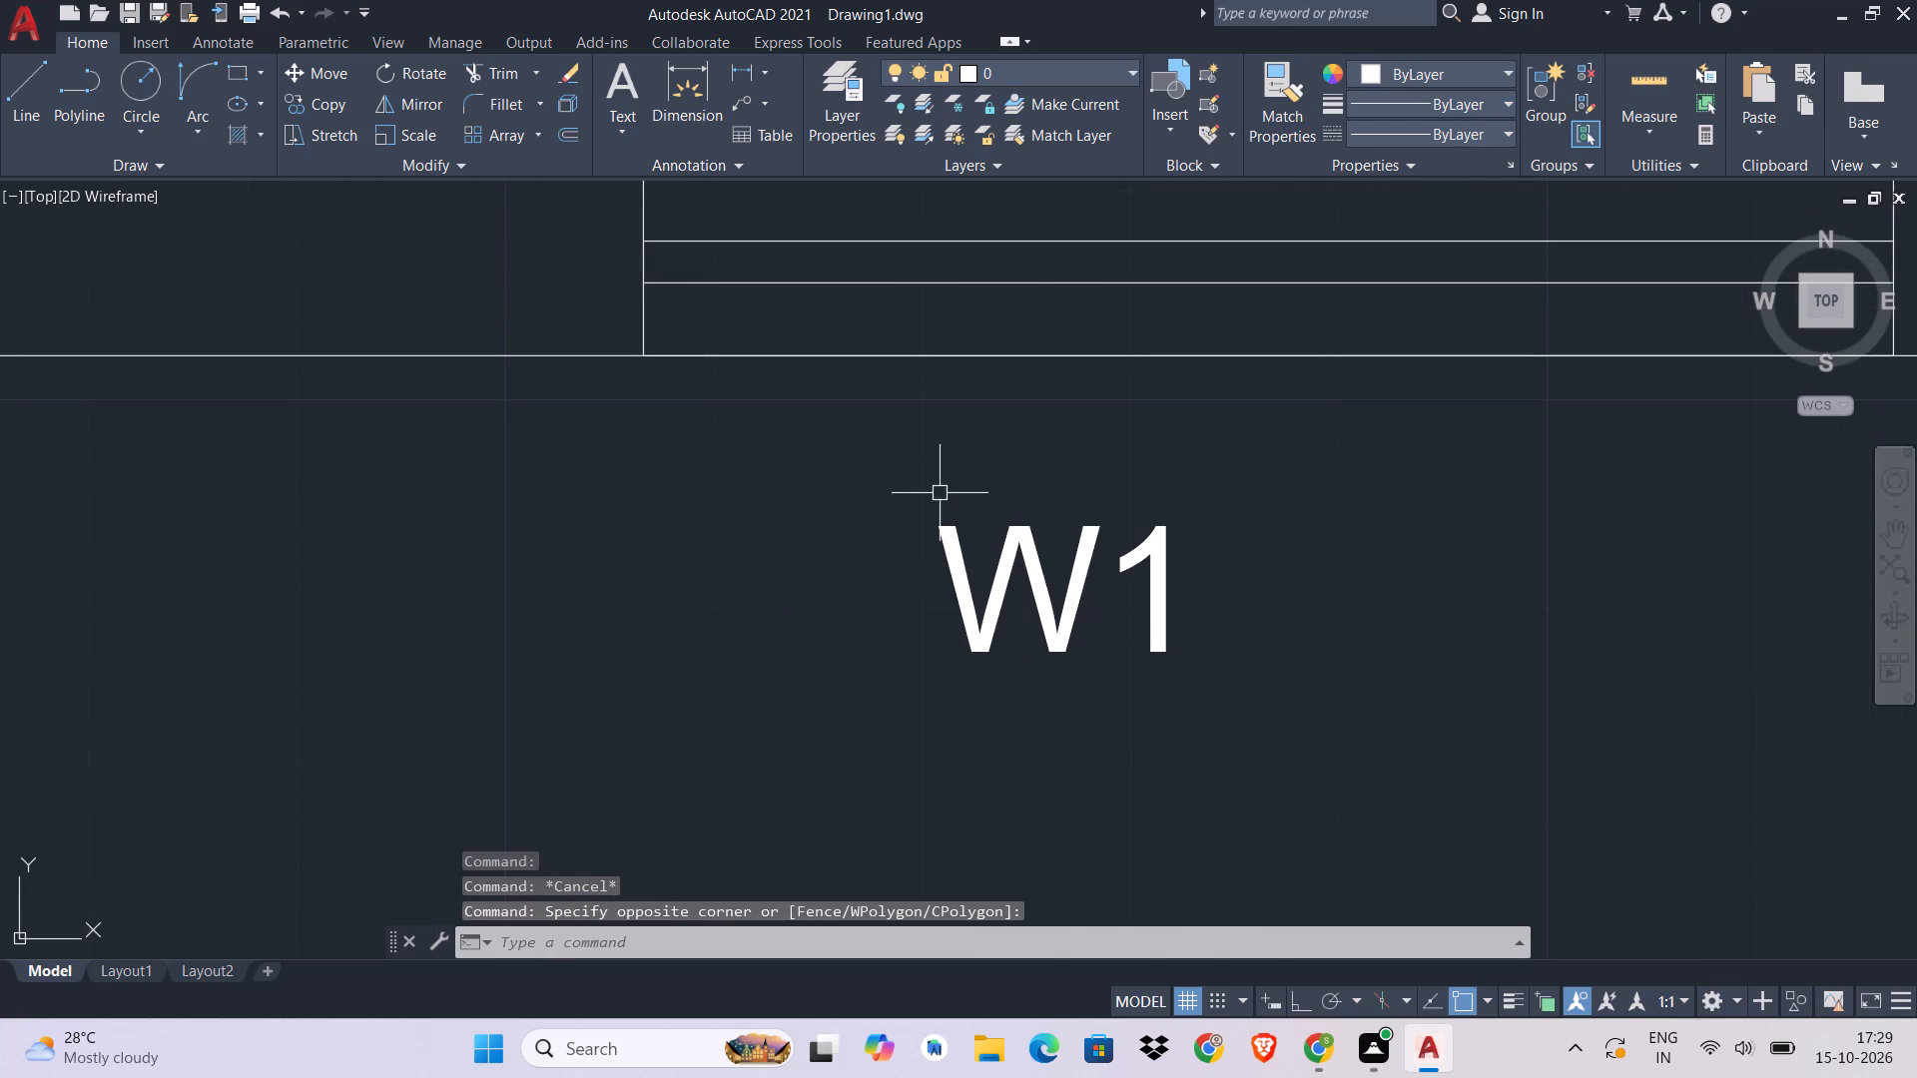
{"action": "left_click", "coordinate": [970, 525]}
{"action": "left_click", "coordinate": [856, 630]}
{"action": "left_click", "coordinate": [939, 533]}
{"action": "scroll", "coordinate": [939, 533], "scroll_direction": "down", "scroll_amount": 2}
{"action": "middle_click_drag", "start_coordinate": [939, 533], "coordinate": [883, 558]}
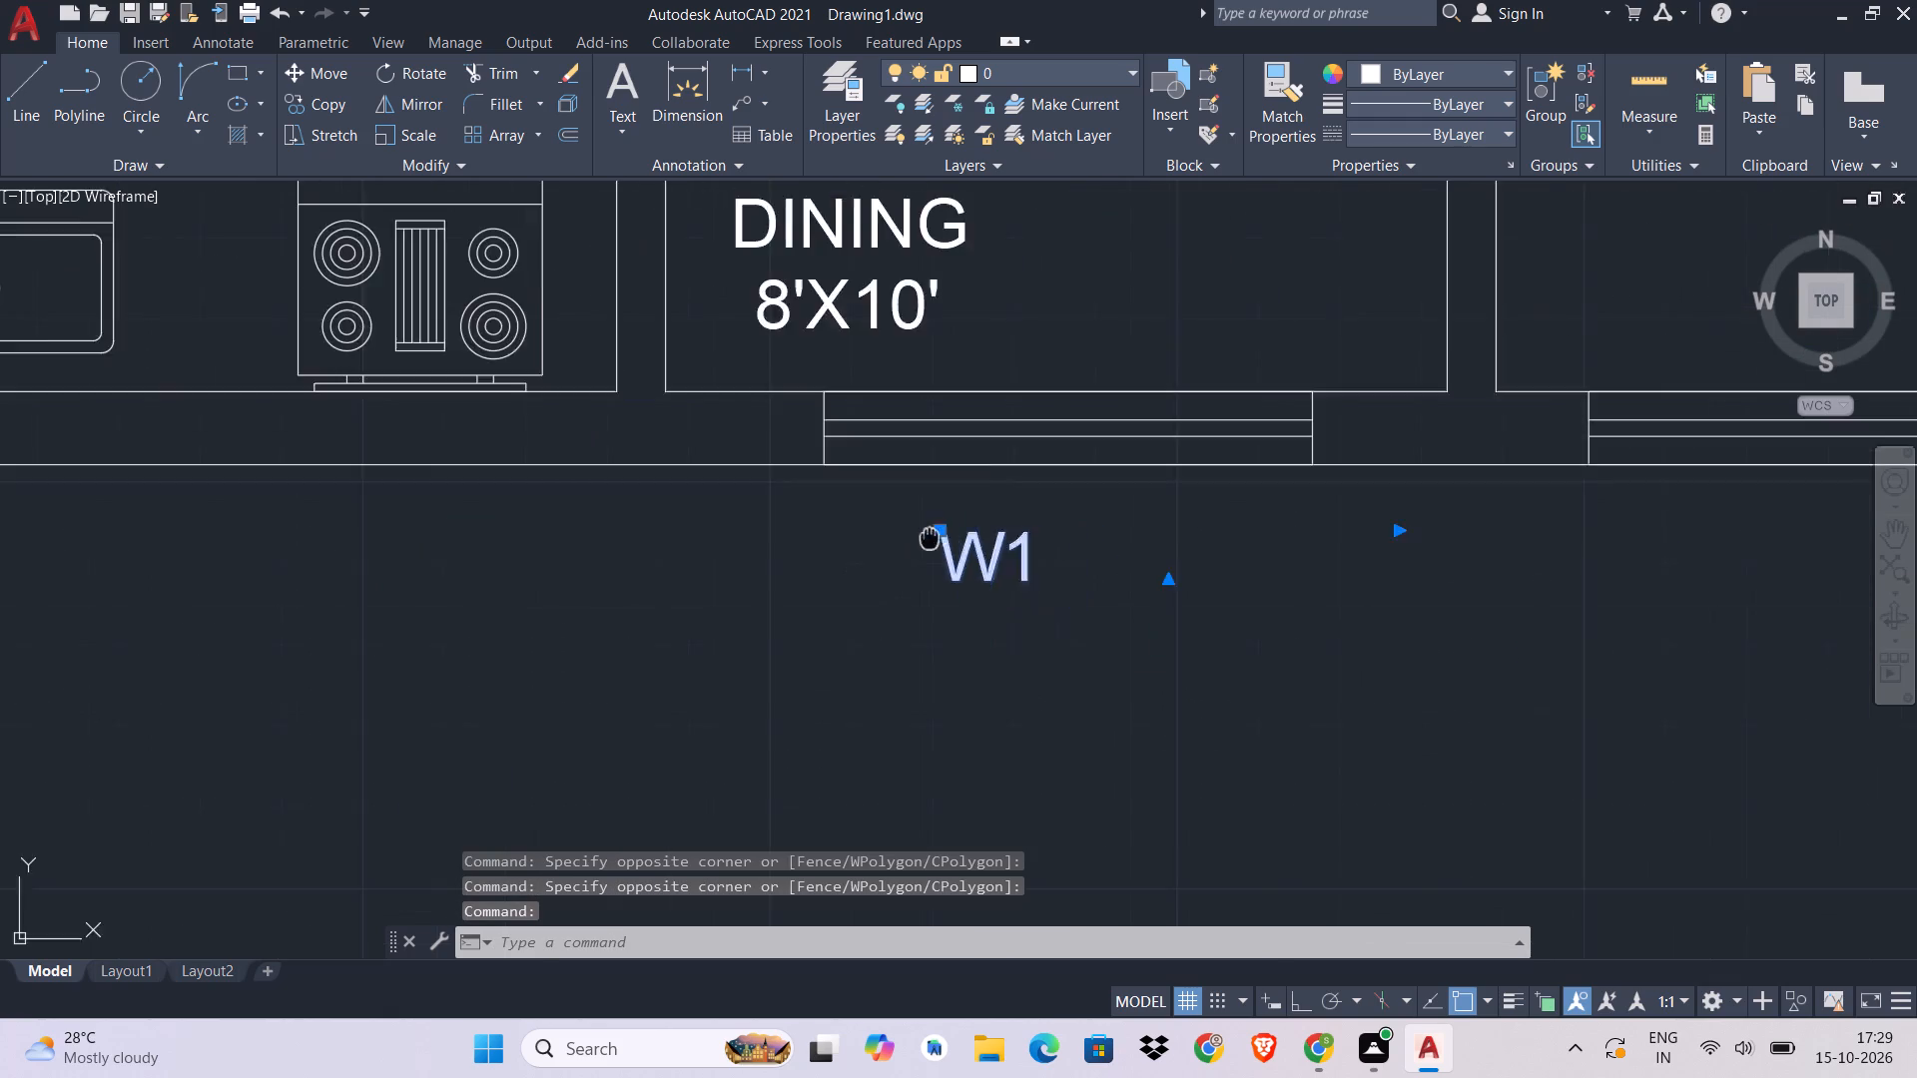
{"action": "middle_click_drag", "start_coordinate": [883, 558], "coordinate": [805, 582]}
{"action": "left_click", "coordinate": [802, 582]}
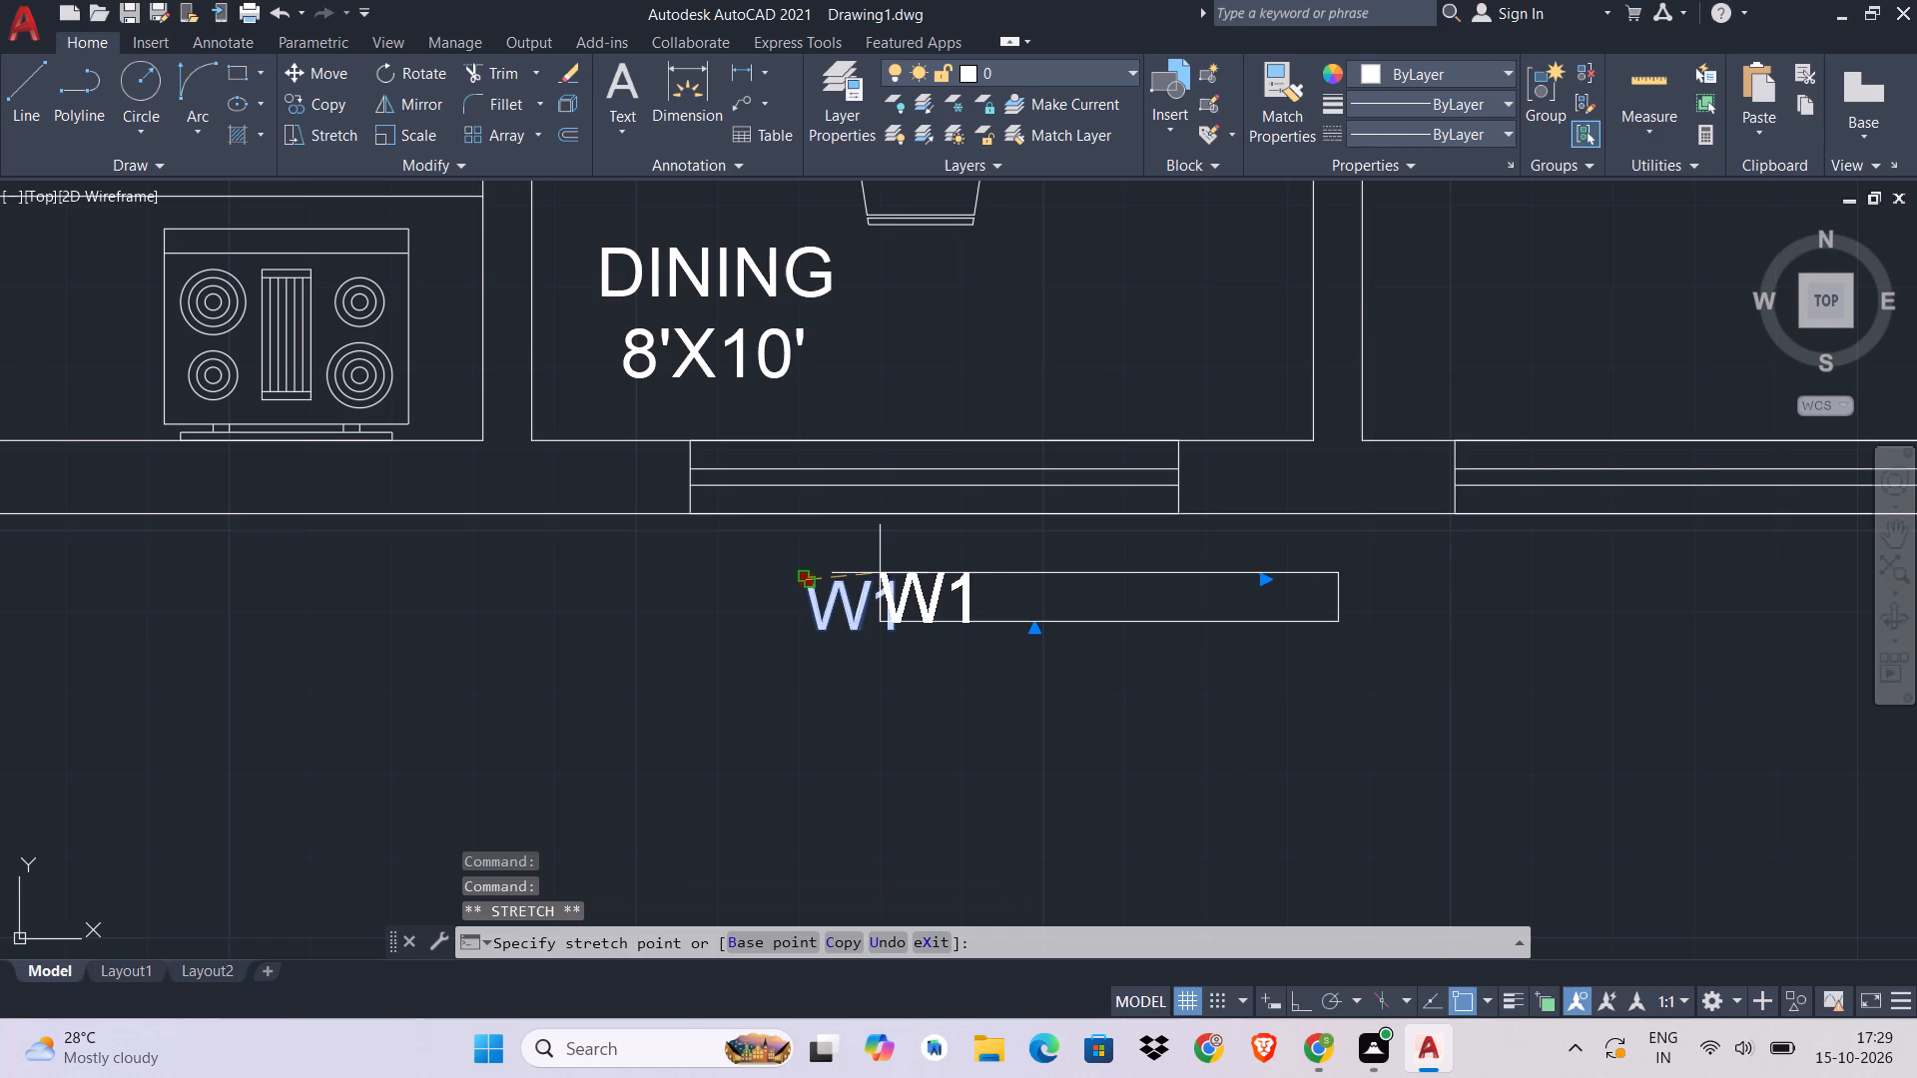
{"action": "left_click", "coordinate": [888, 554]}
{"action": "key", "text": "Escape"}
Copy the W1 label below the living room's front window and outside the living room's right-wall window.
{"action": "left_click", "coordinate": [937, 549]}
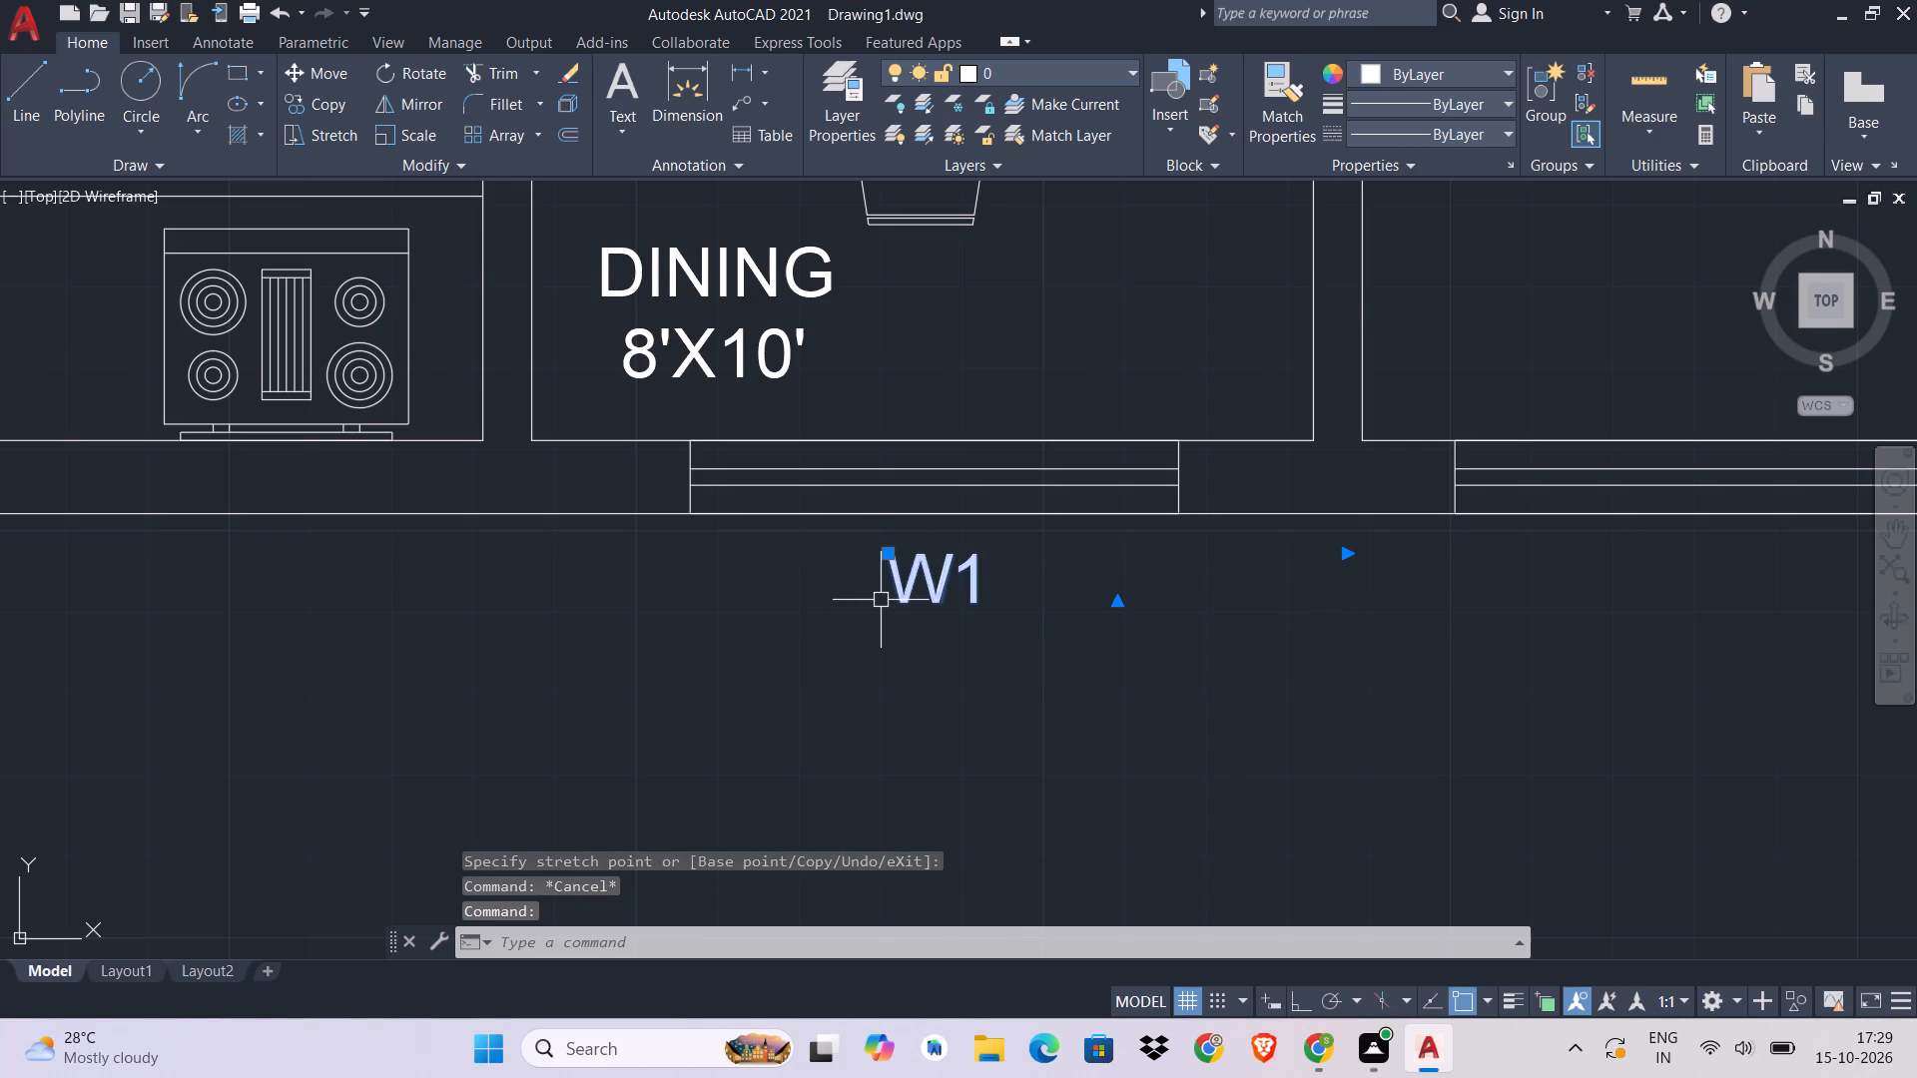
{"action": "key", "text": "c"}
{"action": "type", "text": "O"}
{"action": "key", "text": "space"}
{"action": "left_click", "coordinate": [899, 569]}
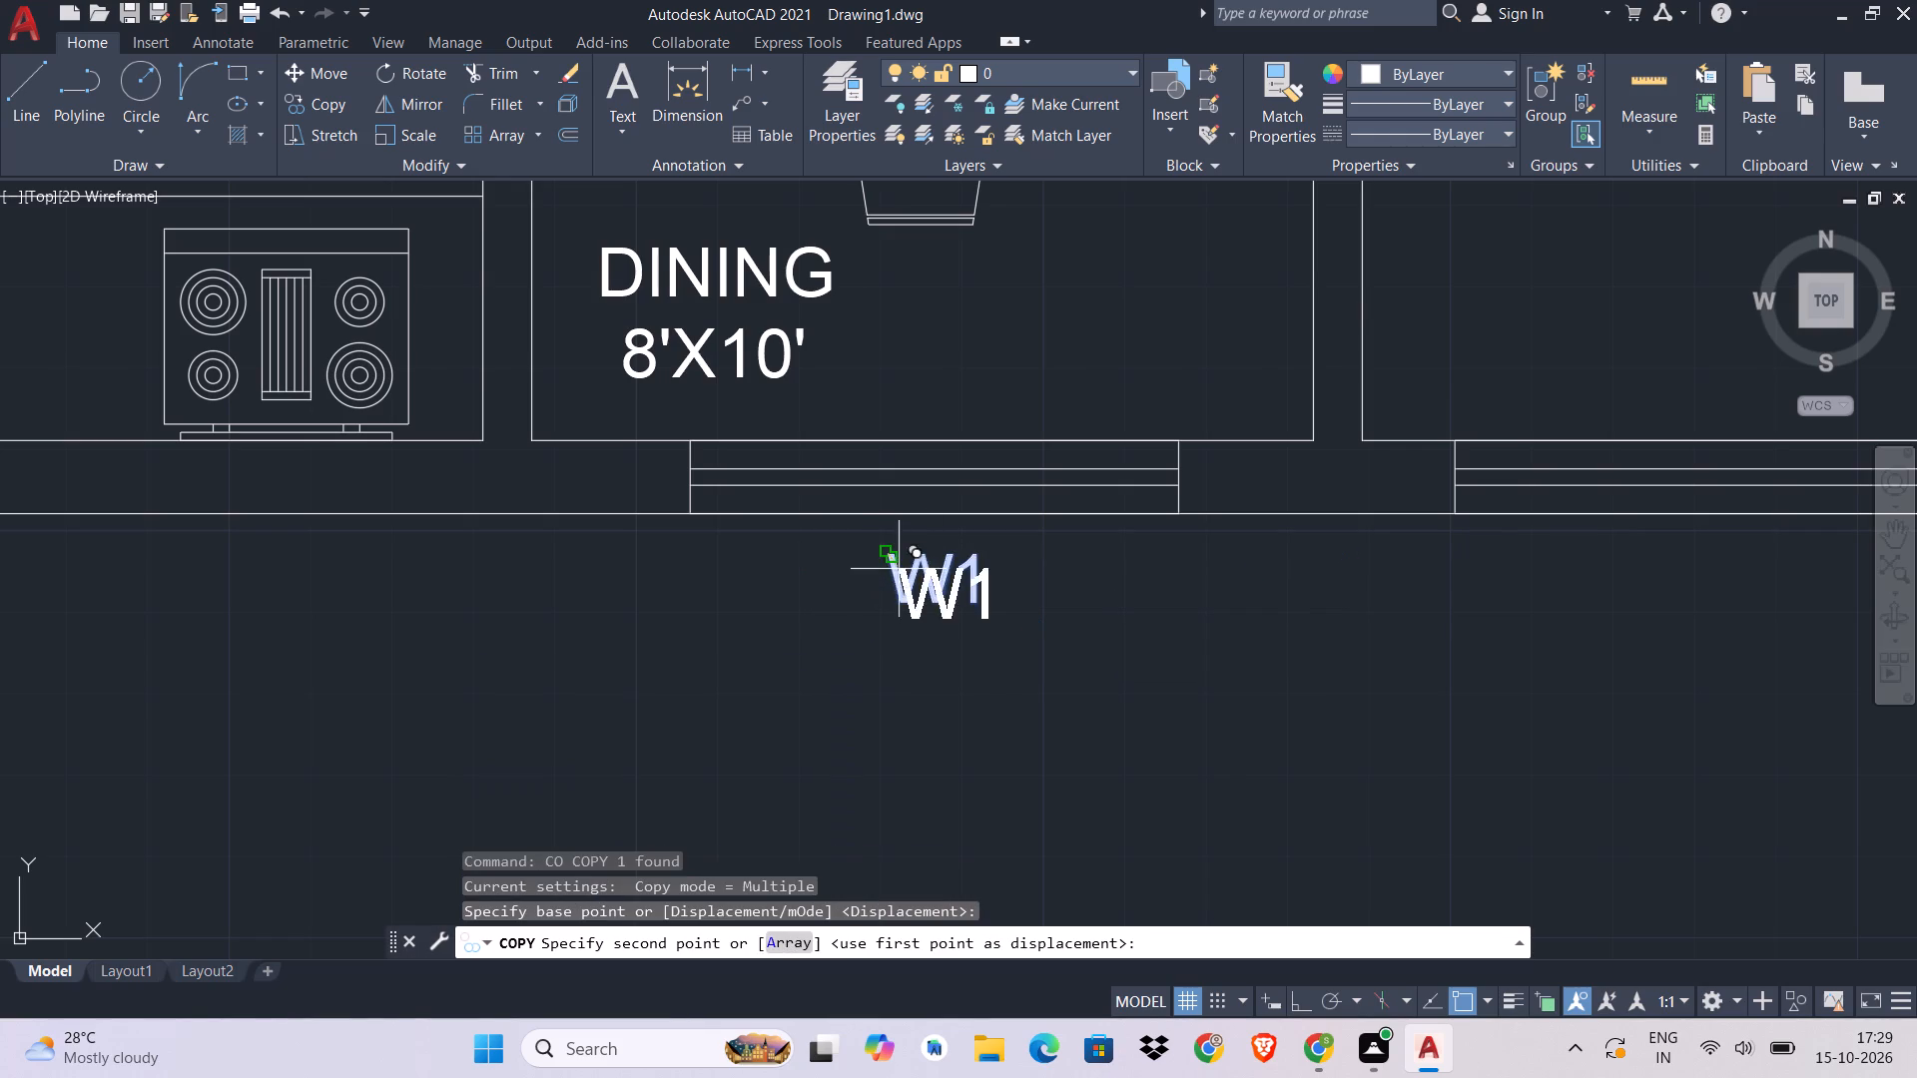
{"action": "middle_click_drag", "start_coordinate": [1136, 573], "coordinate": [618, 592]}
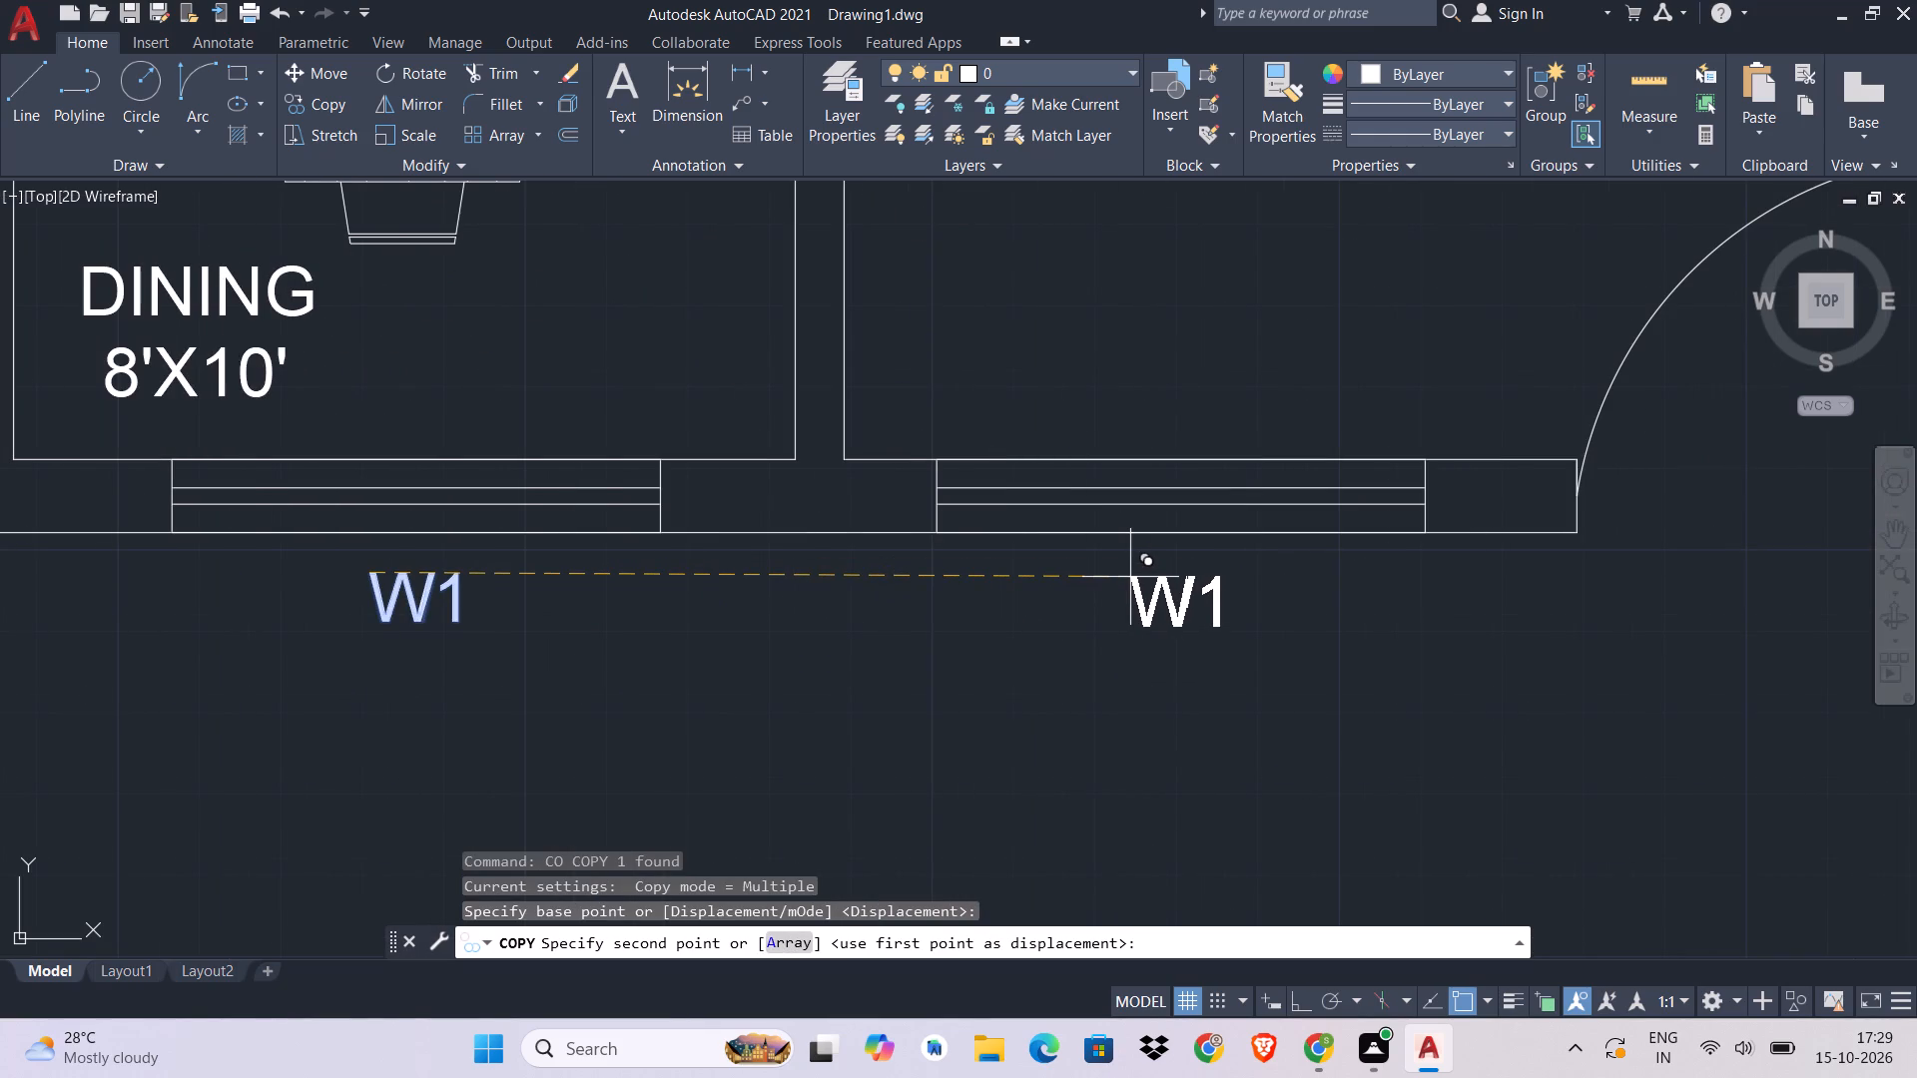
{"action": "left_click", "coordinate": [1130, 577]}
{"action": "scroll", "coordinate": [1126, 635], "scroll_direction": "down", "scroll_amount": 5}
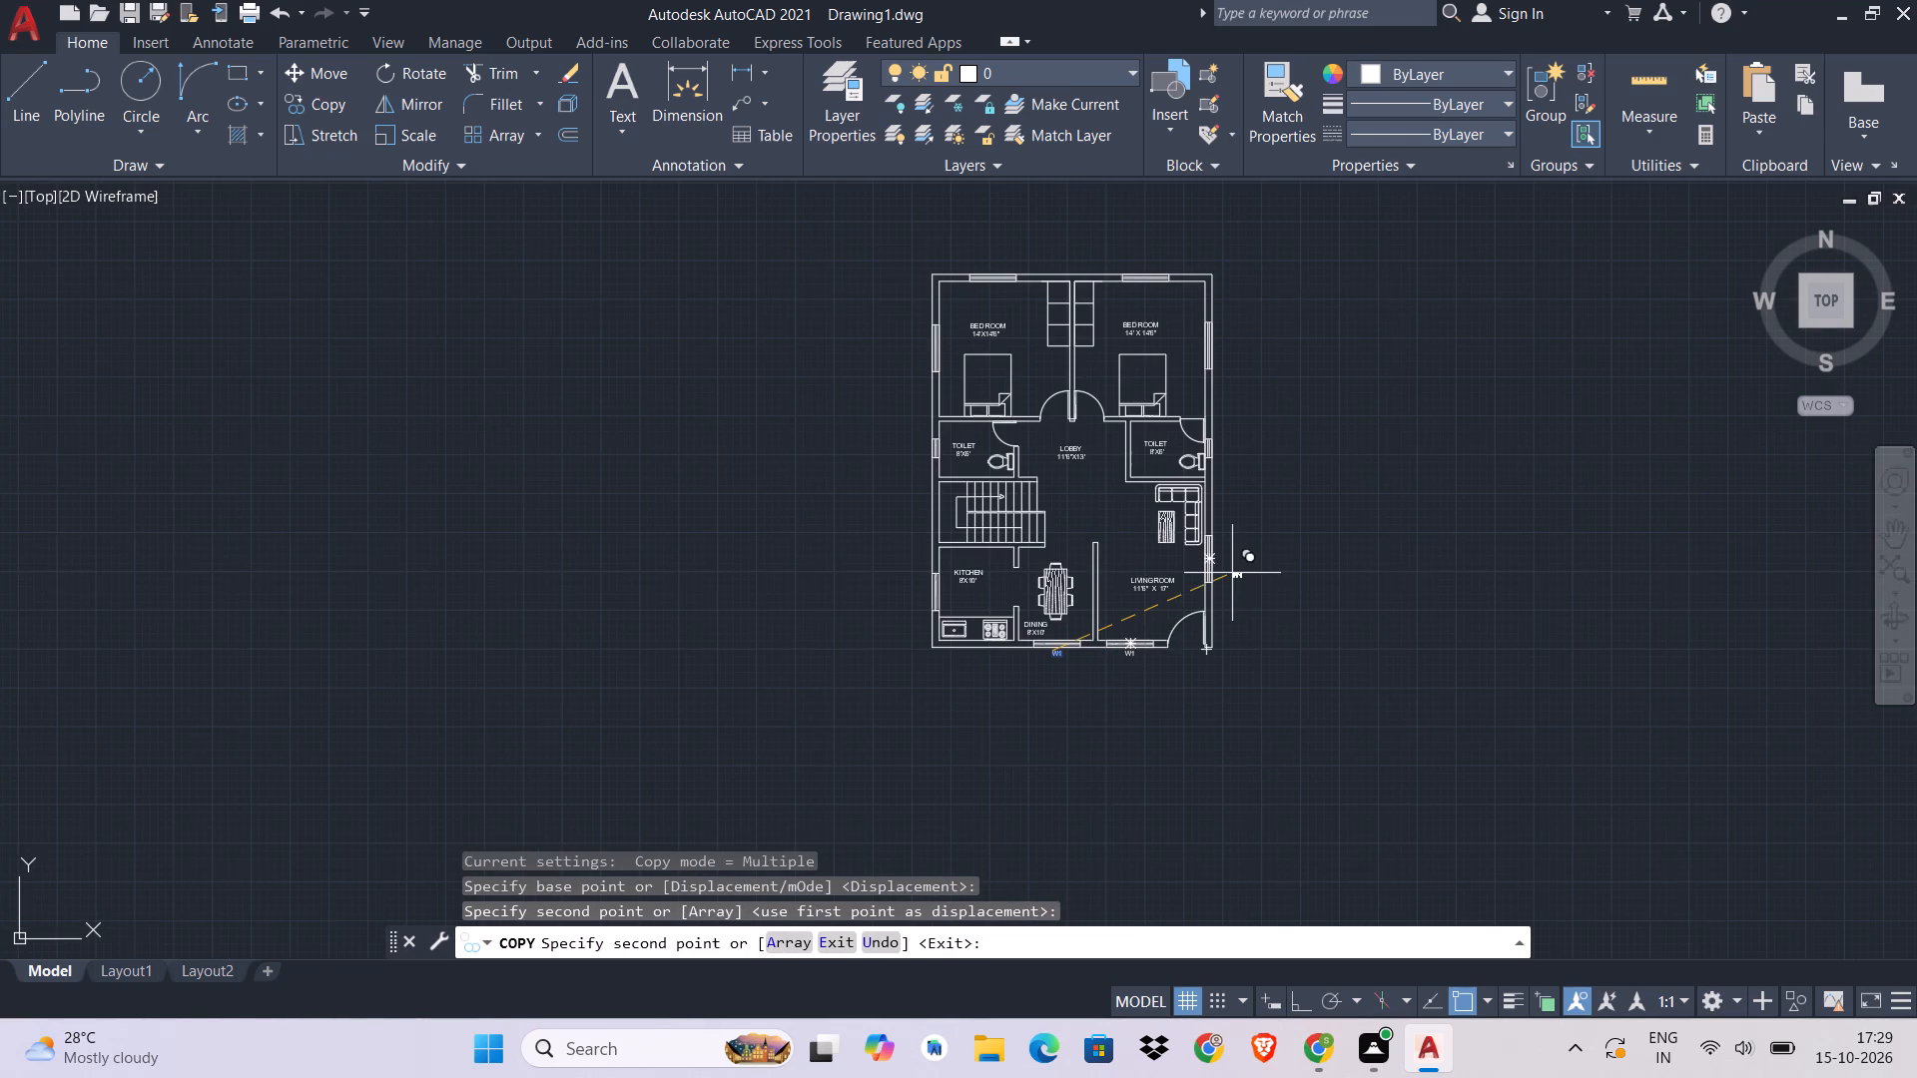
{"action": "scroll", "coordinate": [1220, 588], "scroll_direction": "up", "scroll_amount": 2}
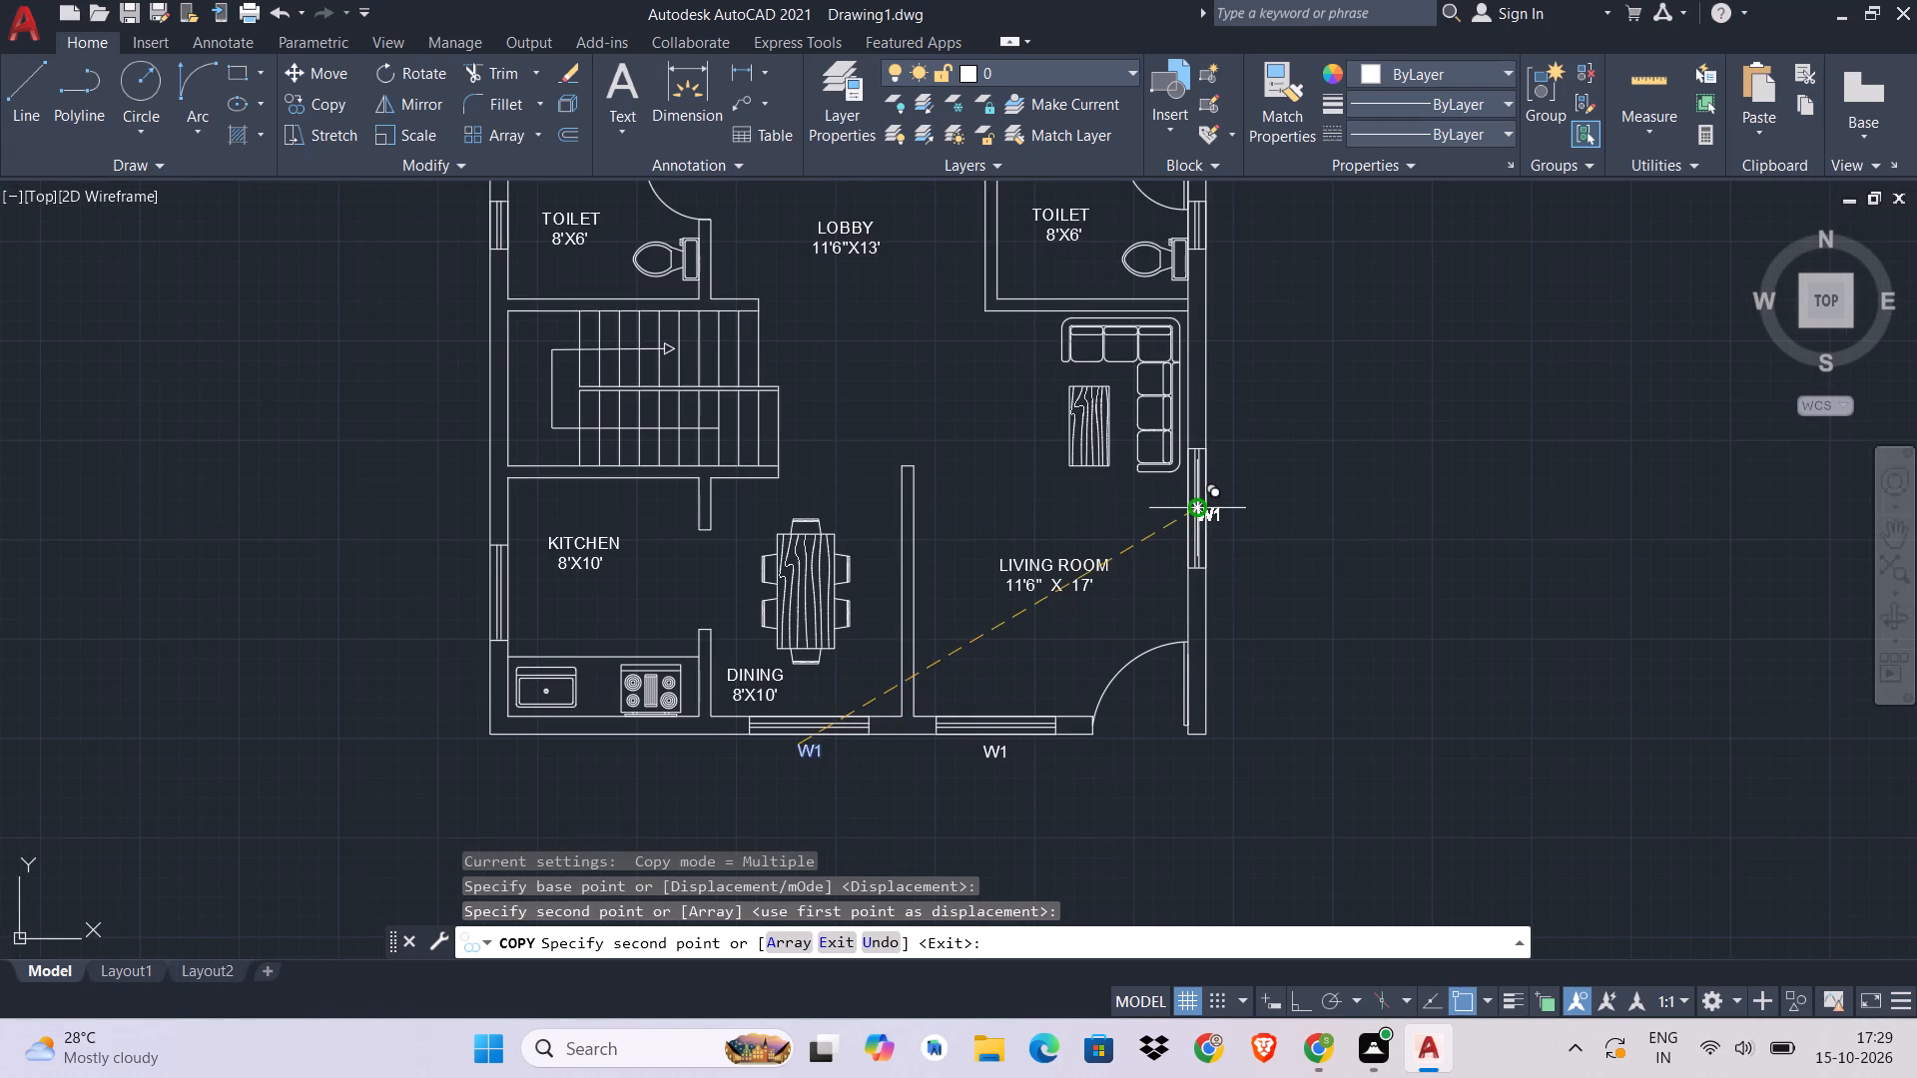
{"action": "scroll", "coordinate": [1219, 502], "scroll_direction": "up", "scroll_amount": 2}
{"action": "left_click", "coordinate": [1216, 502]}
Copy the W1 label outside the 14' X 14'6" right-hand bedroom's side-wall window and above its rear-wall window.
{"action": "scroll", "coordinate": [1211, 504], "scroll_direction": "down", "scroll_amount": 1}
{"action": "middle_click_drag", "start_coordinate": [1211, 504], "coordinate": [1175, 921]}
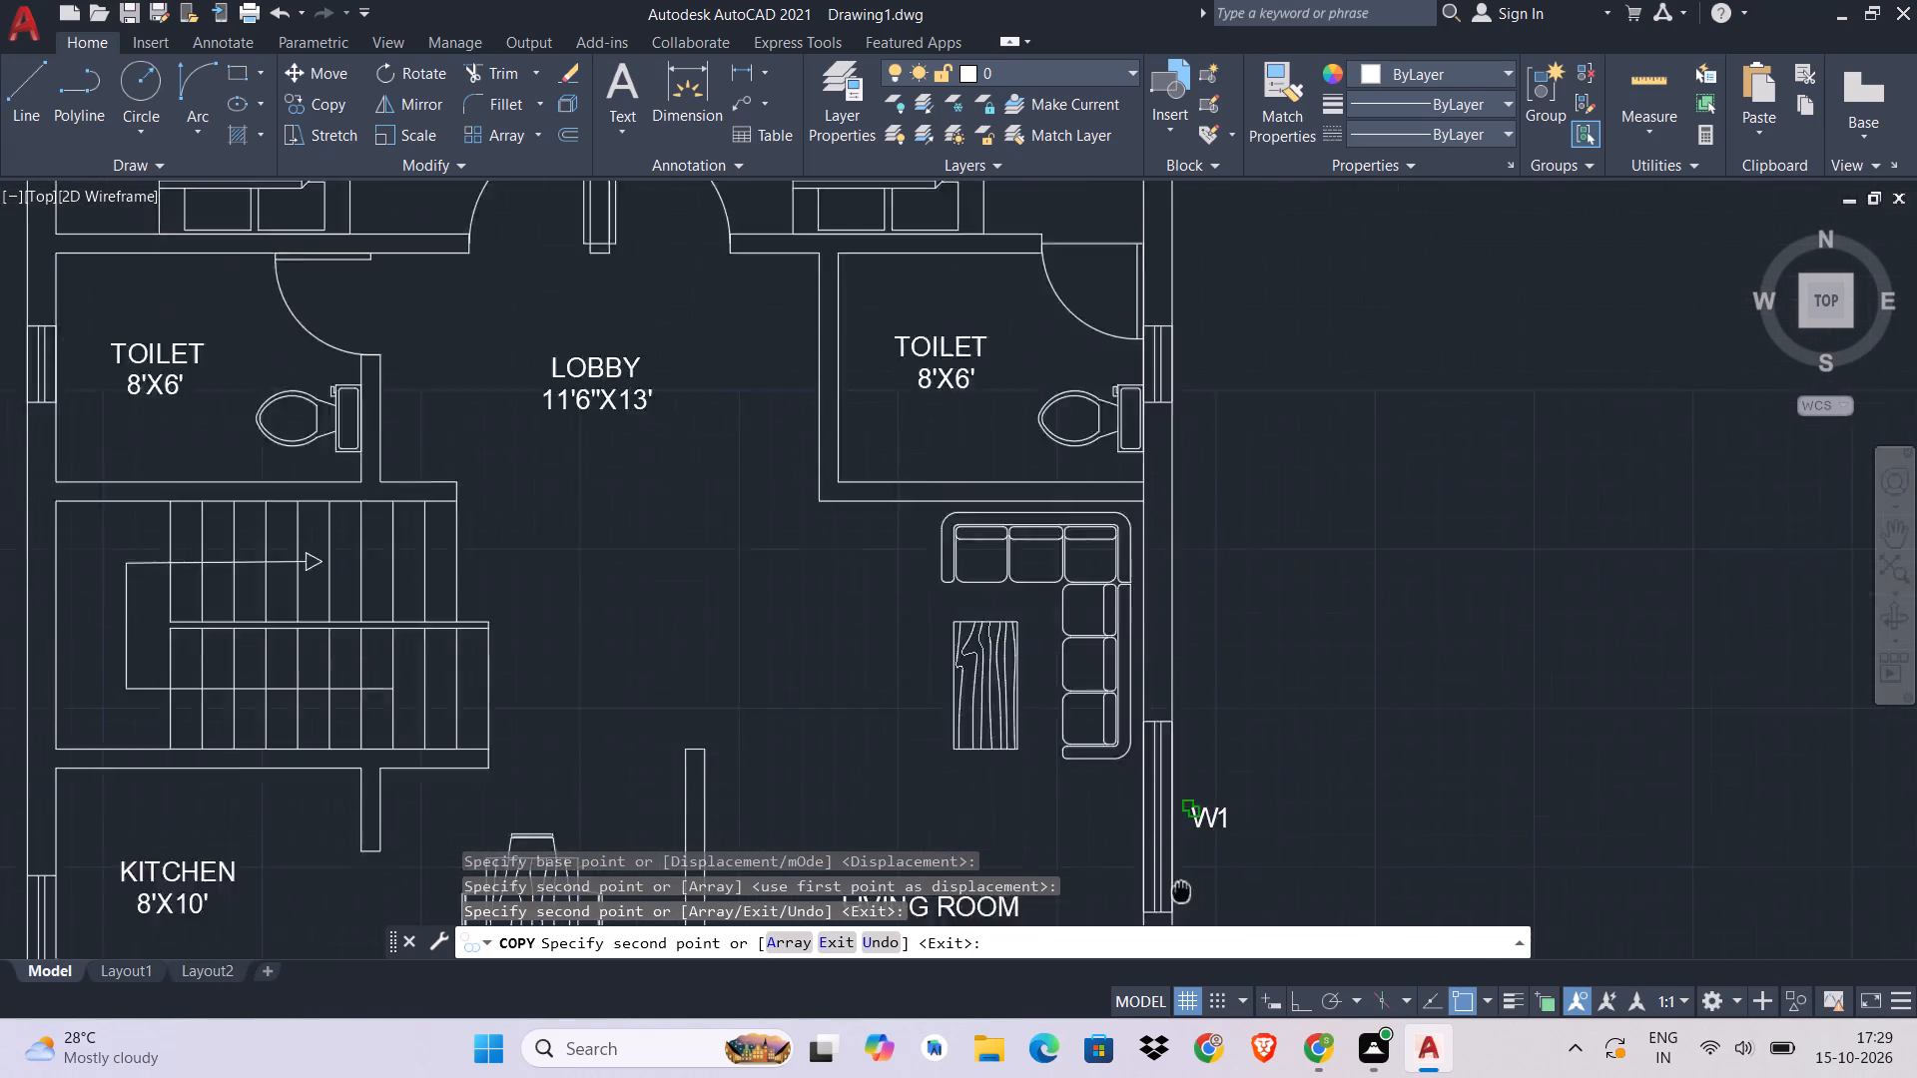
{"action": "middle_click_drag", "start_coordinate": [1175, 921], "coordinate": [1149, 1044]}
{"action": "middle_click_drag", "start_coordinate": [1150, 377], "coordinate": [1116, 691]}
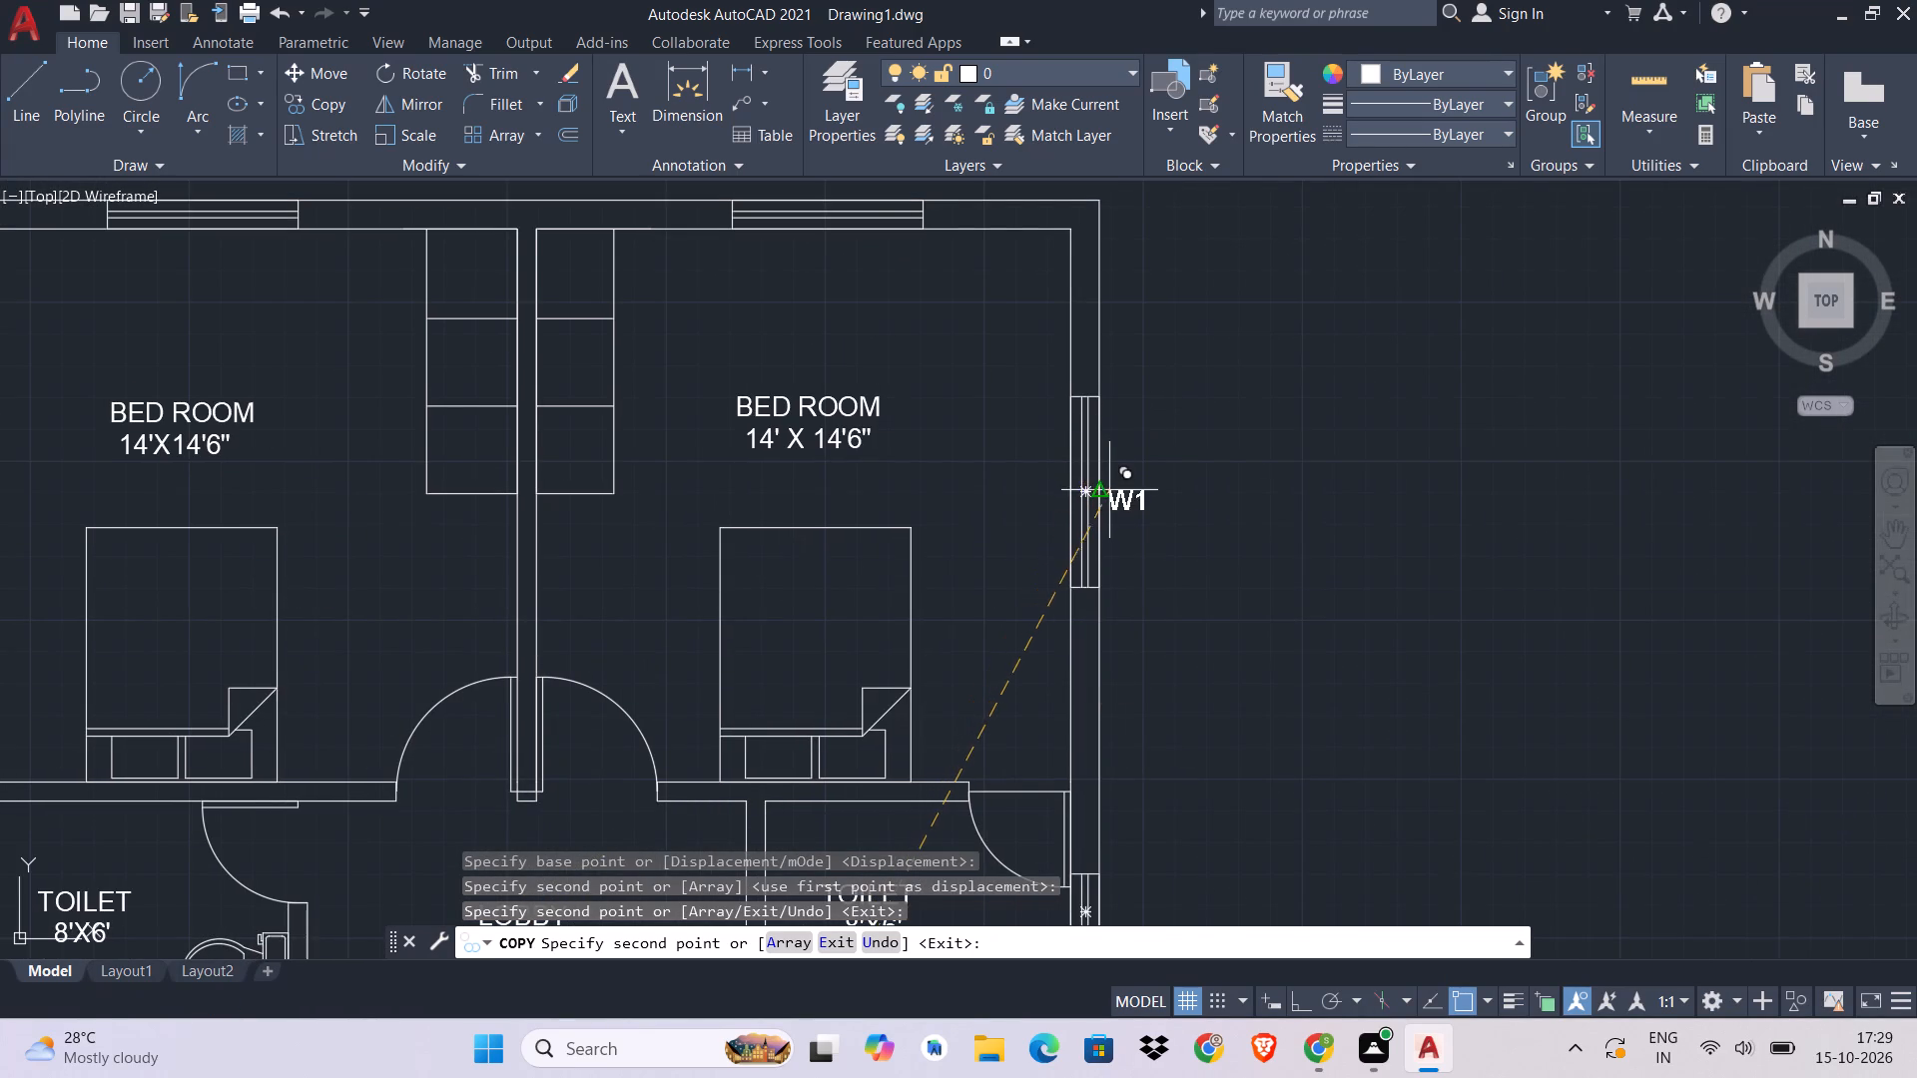
{"action": "left_click", "coordinate": [1110, 493]}
{"action": "middle_click_drag", "start_coordinate": [1037, 347], "coordinate": [1211, 656]}
{"action": "scroll", "coordinate": [1188, 594], "scroll_direction": "down", "scroll_amount": 1}
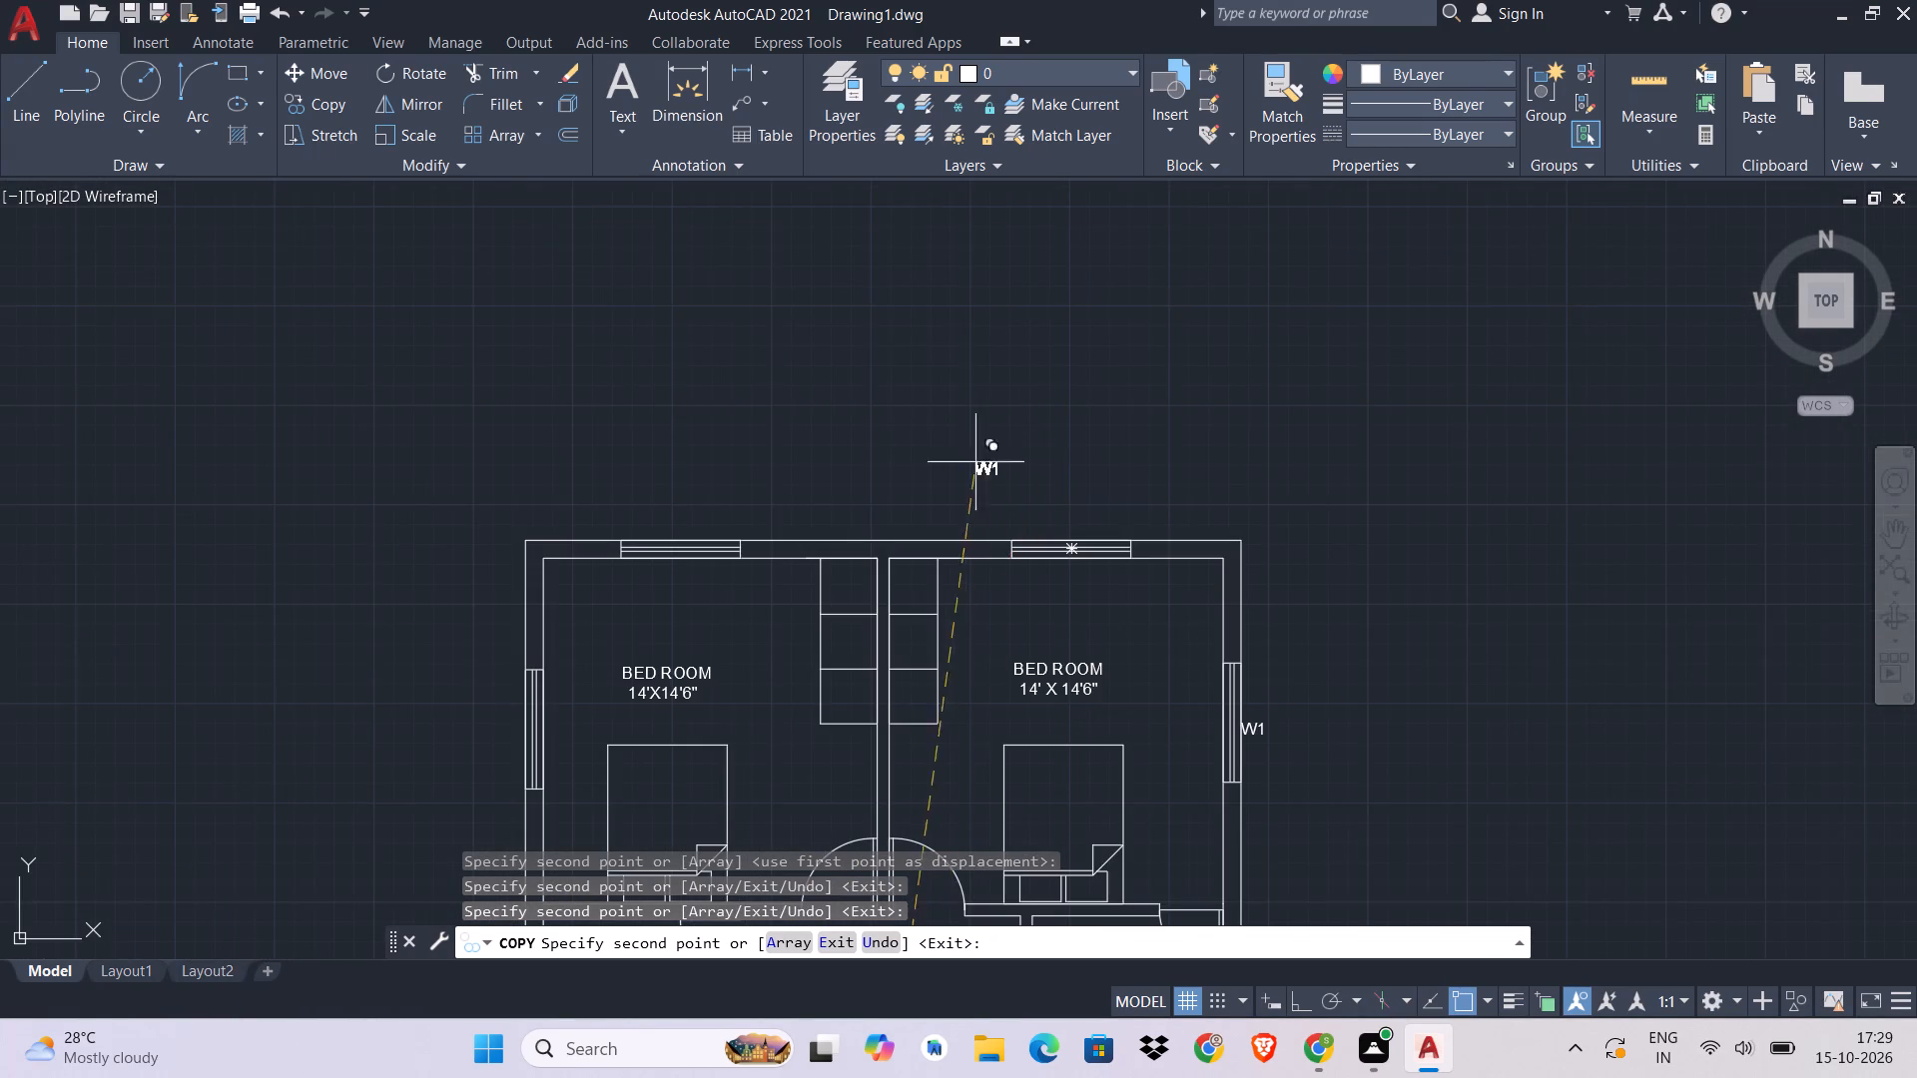
{"action": "scroll", "coordinate": [1027, 506], "scroll_direction": "up", "scroll_amount": 4}
{"action": "left_click", "coordinate": [1174, 601]}
Copy the W1 label above the left-hand bedroom's rear-wall window and outside its side-wall window.
{"action": "scroll", "coordinate": [1133, 607], "scroll_direction": "down", "scroll_amount": 4}
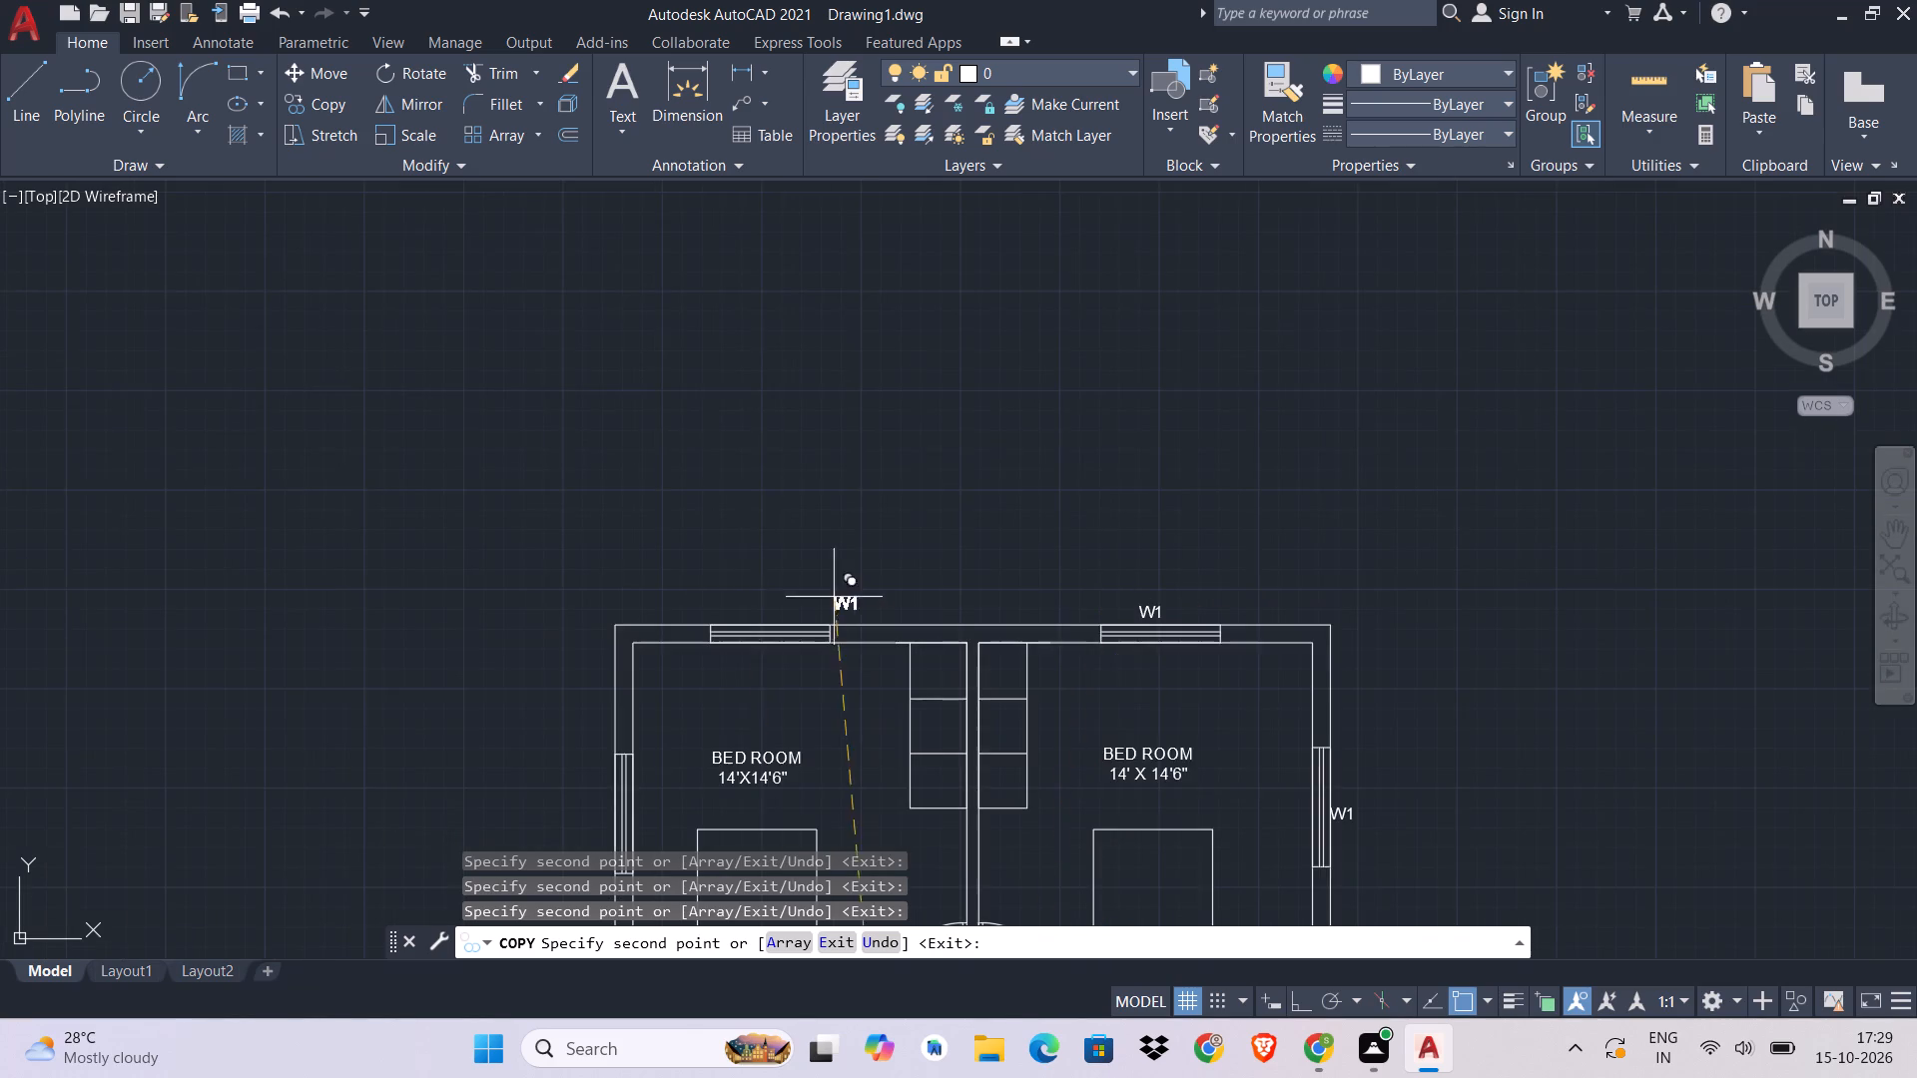
{"action": "scroll", "coordinate": [719, 607], "scroll_direction": "up", "scroll_amount": 4}
{"action": "left_click", "coordinate": [915, 629]}
{"action": "scroll", "coordinate": [915, 627], "scroll_direction": "down", "scroll_amount": 4}
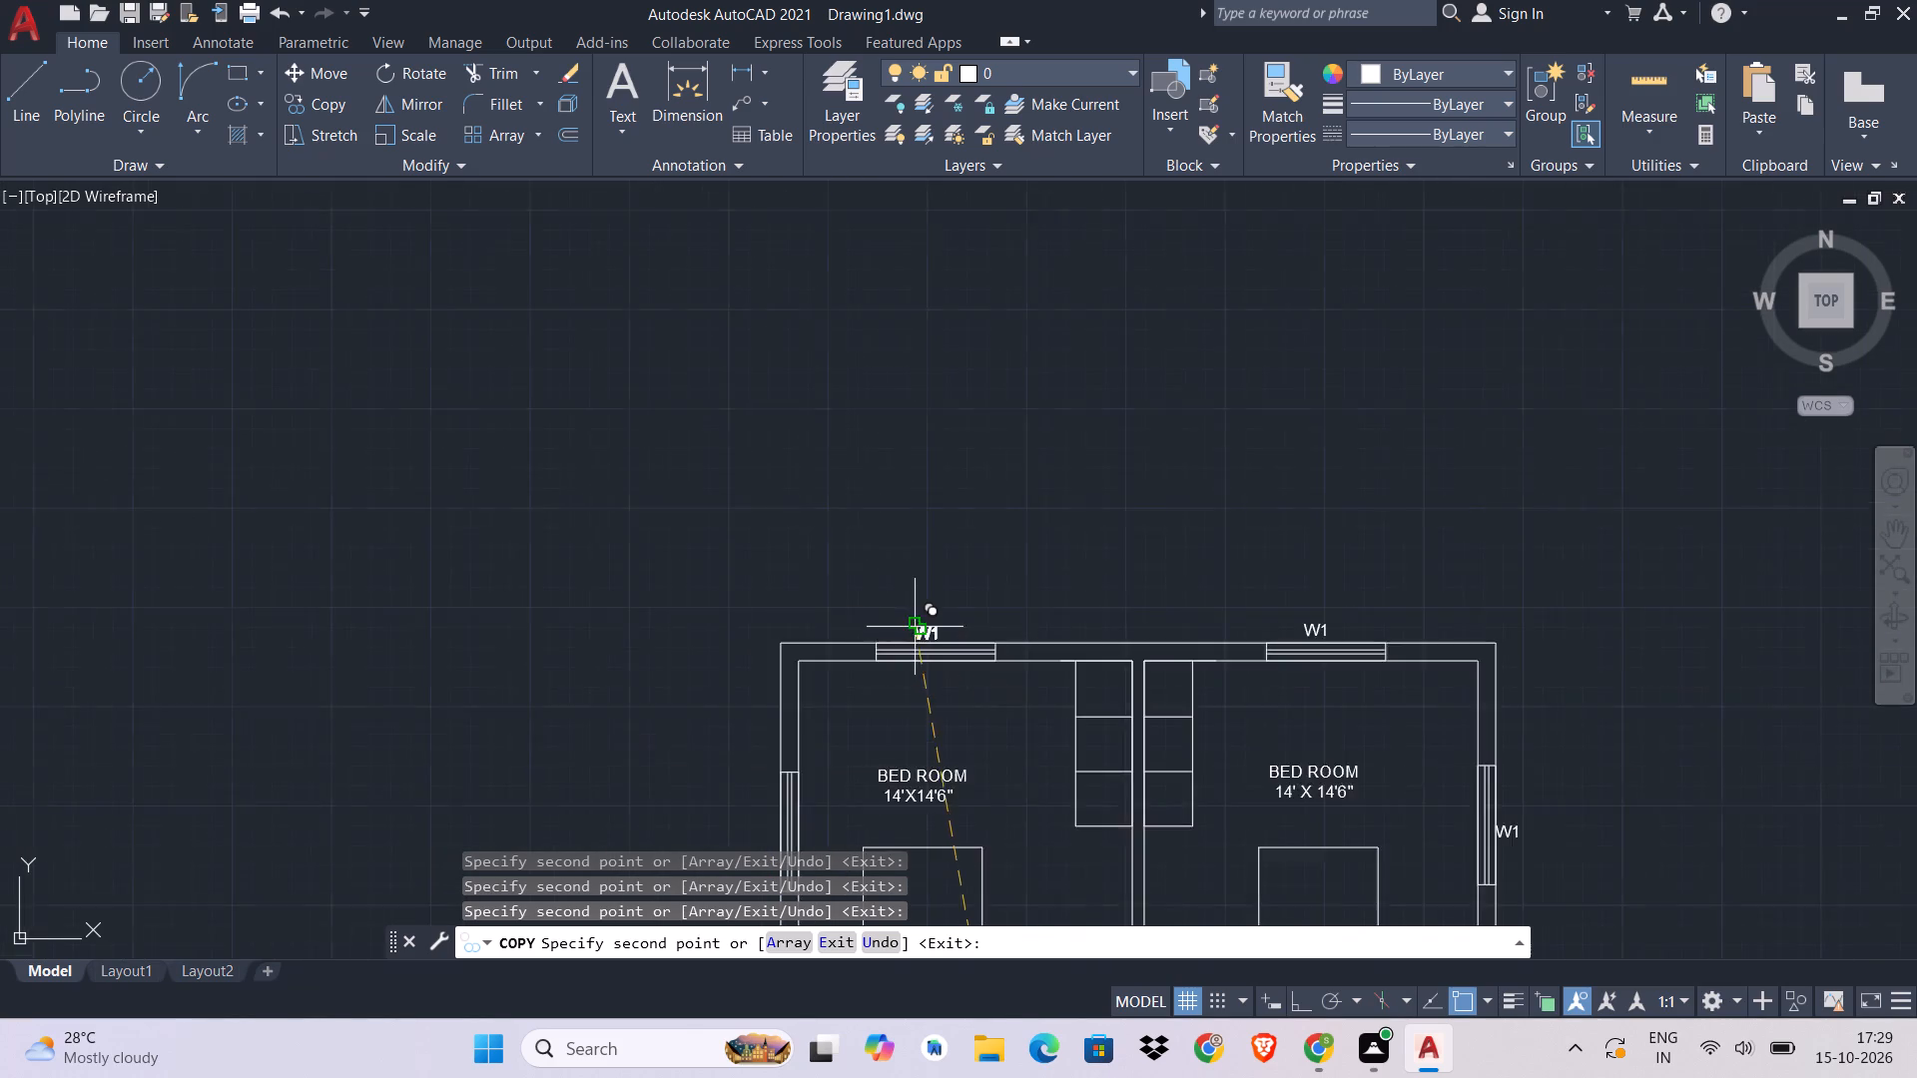
{"action": "middle_click_drag", "start_coordinate": [915, 627], "coordinate": [961, 285]}
{"action": "scroll", "coordinate": [759, 499], "scroll_direction": "up", "scroll_amount": 2}
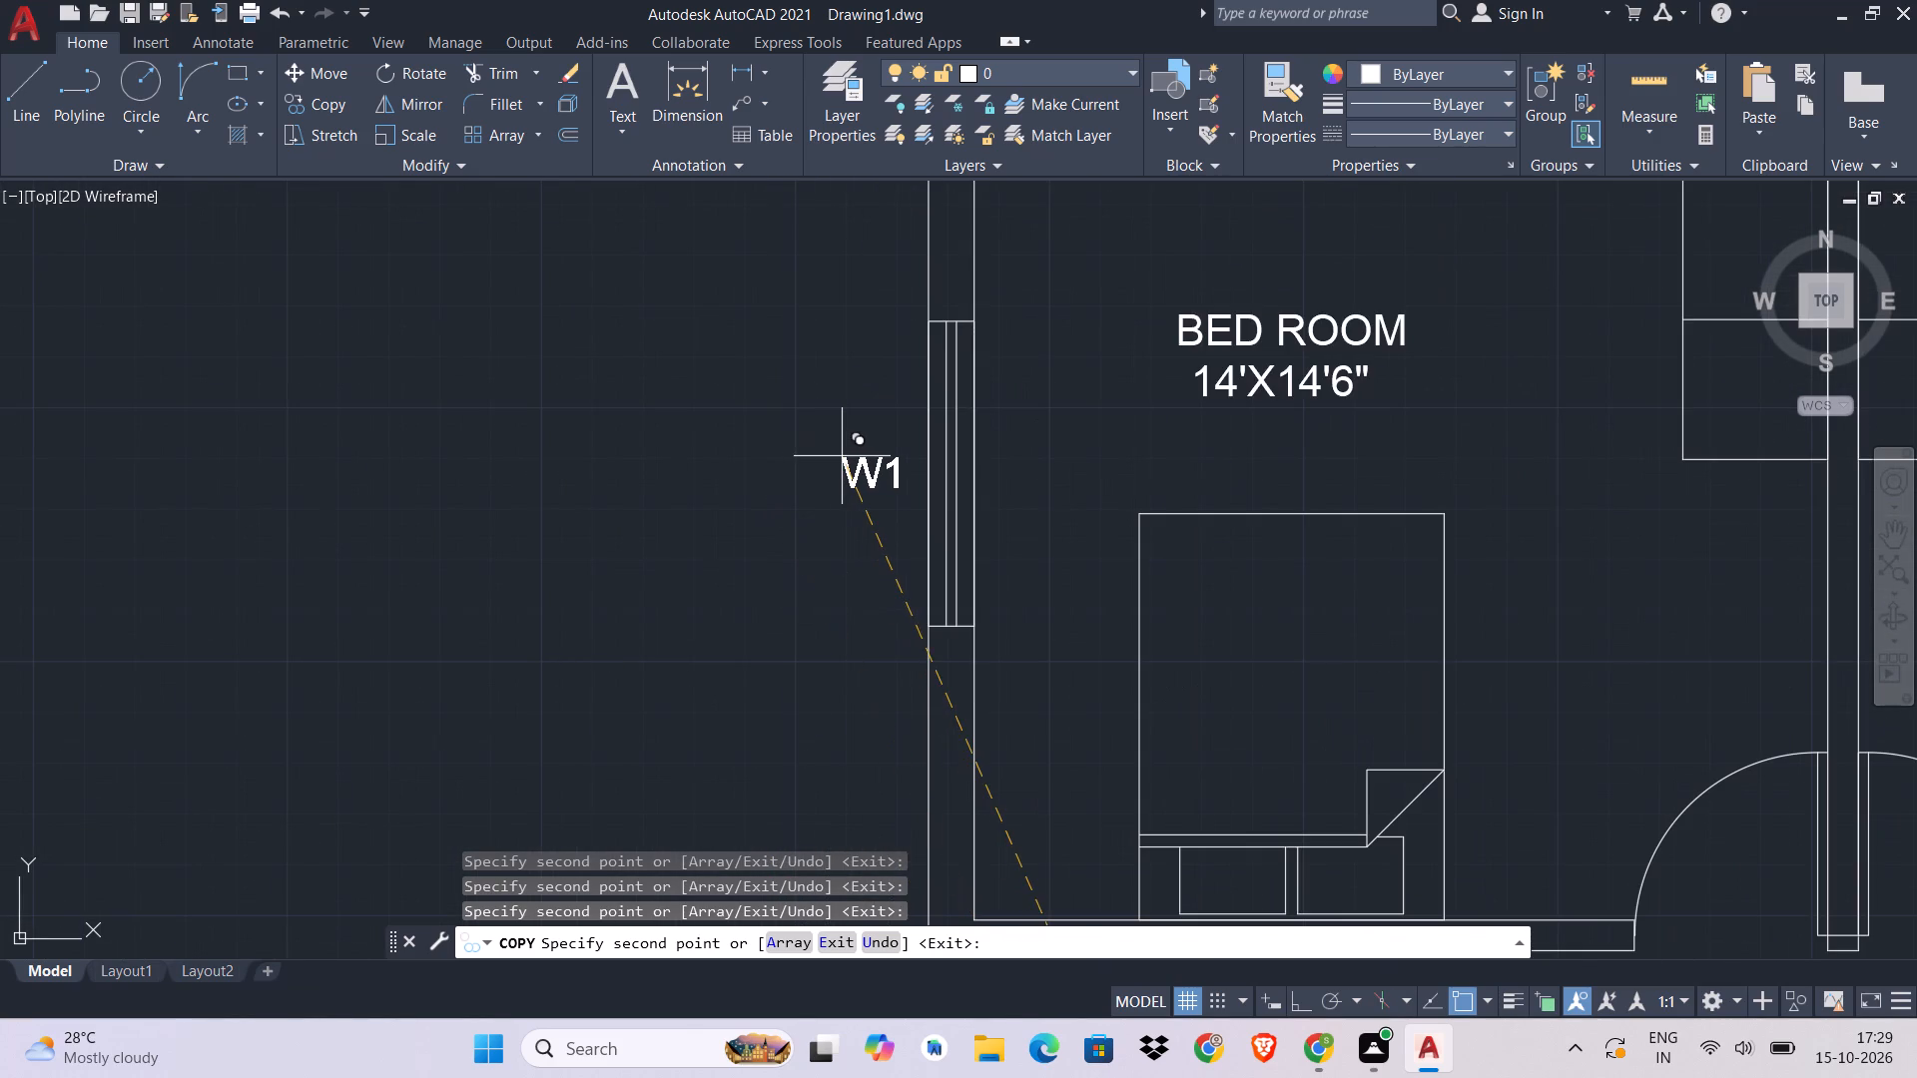
{"action": "left_click", "coordinate": [844, 456]}
Copy the W1 label just outside the kitchen's side-wall window and finish the copy.
{"action": "scroll", "coordinate": [847, 498], "scroll_direction": "down", "scroll_amount": 3}
{"action": "middle_click_drag", "start_coordinate": [847, 506], "coordinate": [827, 271]}
{"action": "scroll", "coordinate": [827, 464], "scroll_direction": "up", "scroll_amount": 2}
{"action": "middle_click_drag", "start_coordinate": [848, 632], "coordinate": [794, 211]}
{"action": "left_click", "coordinate": [775, 517]}
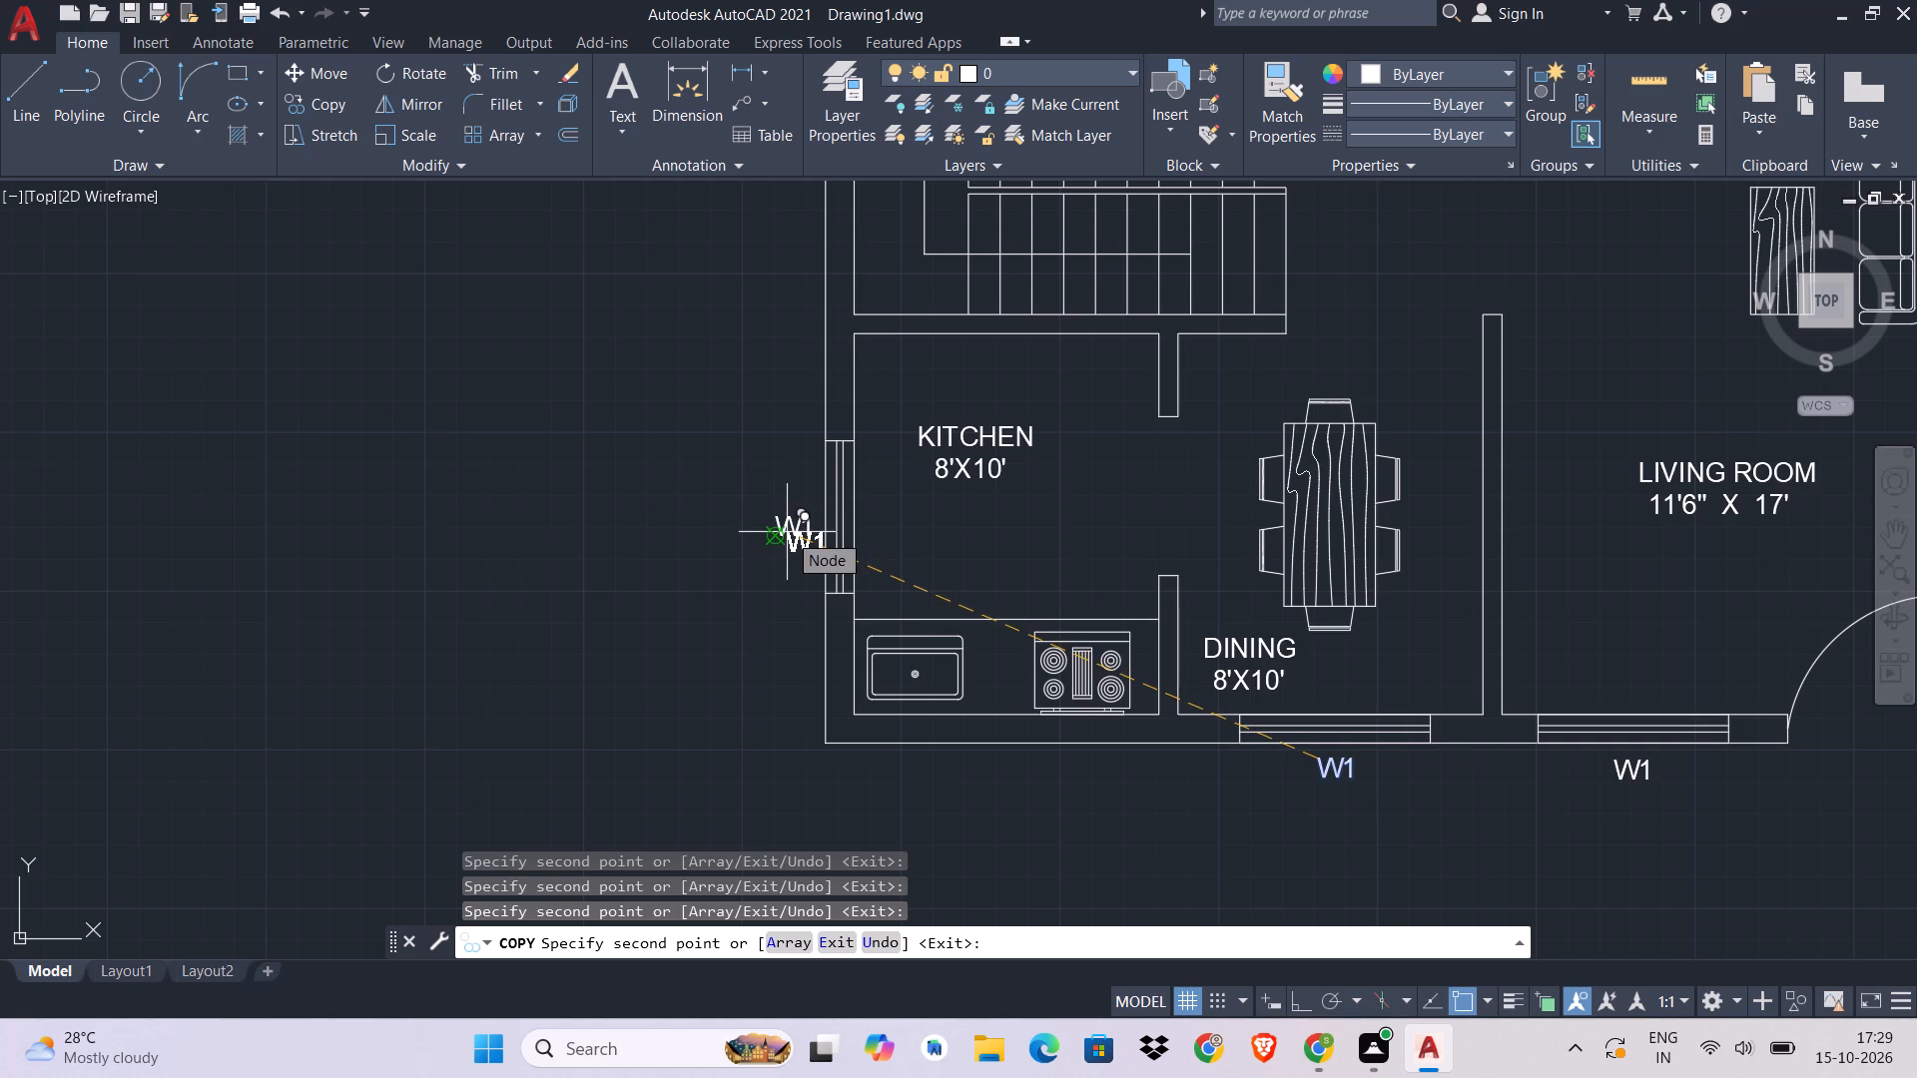
{"action": "key", "text": "Escape"}
Shorten the label outside the kitchen window to W.
{"action": "scroll", "coordinate": [787, 532], "scroll_direction": "up", "scroll_amount": 2}
{"action": "double_click", "coordinate": [787, 532]}
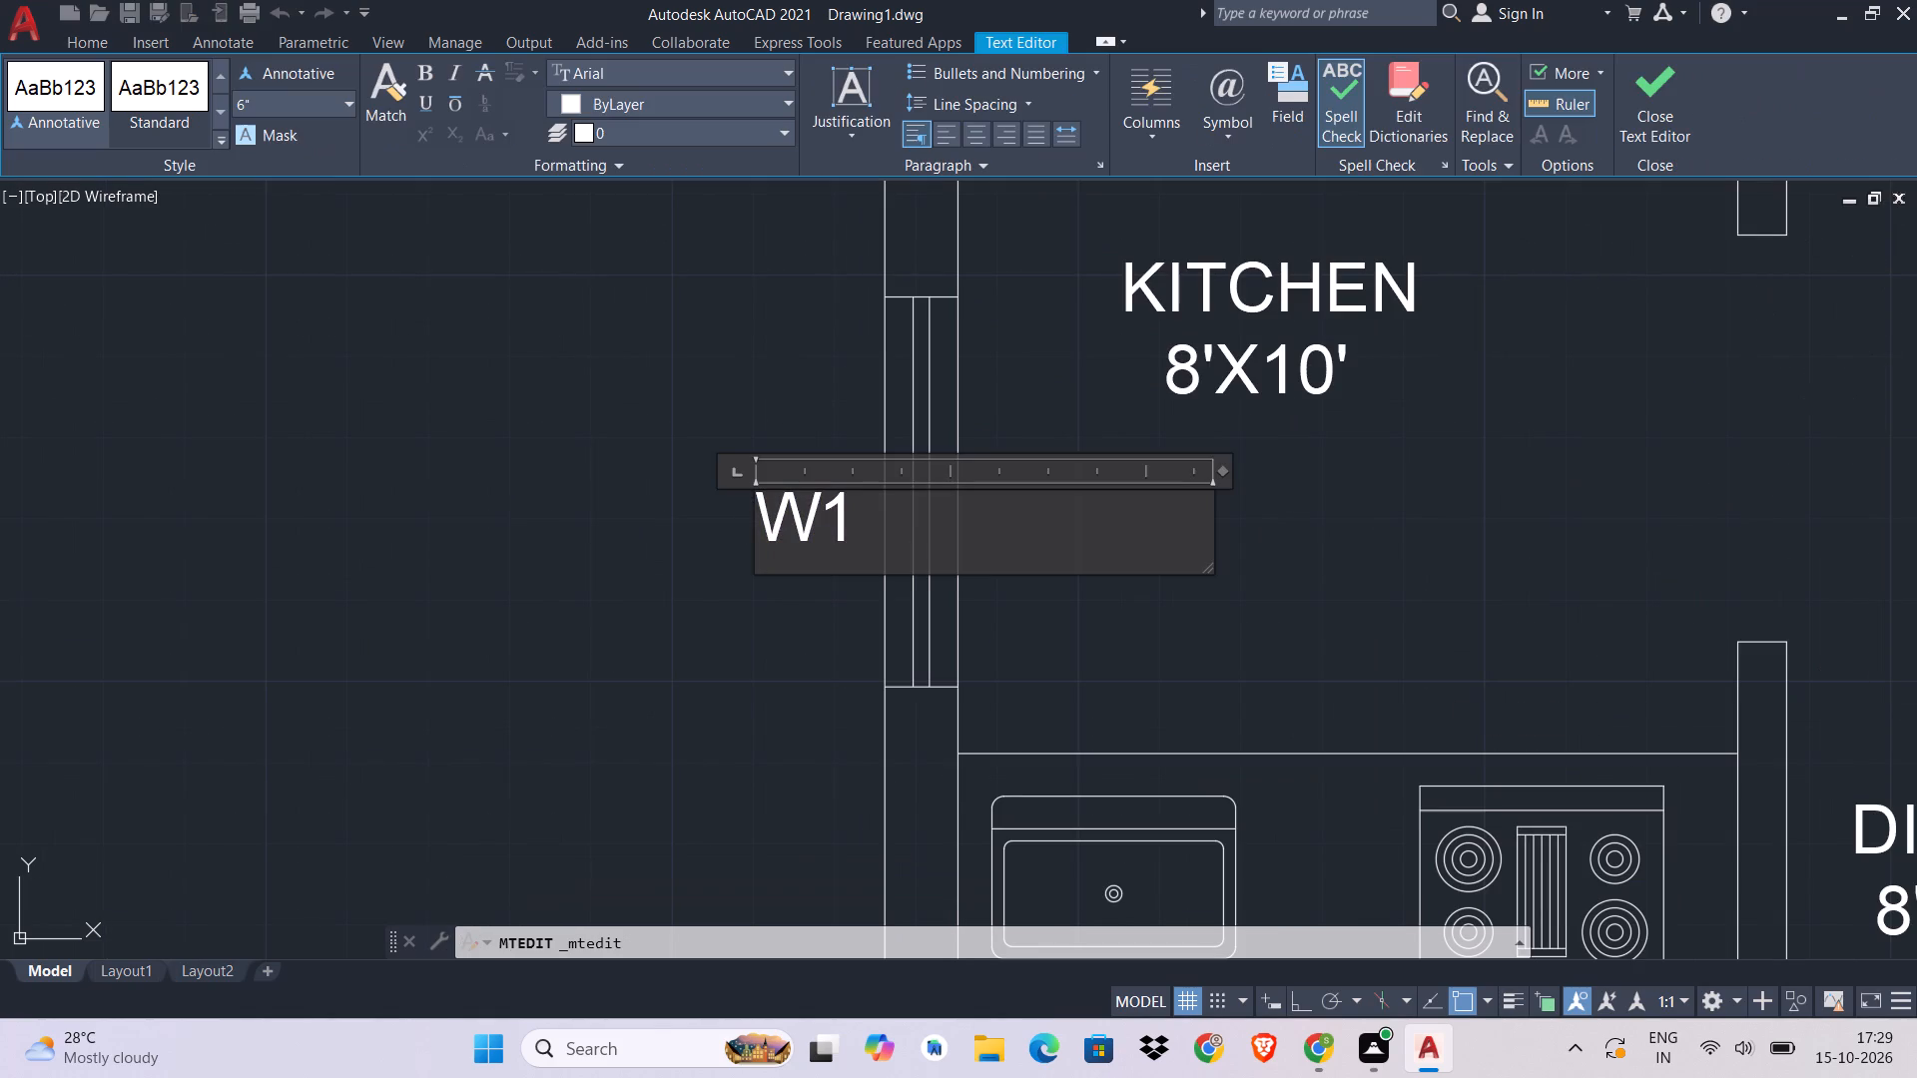
{"action": "left_click", "coordinate": [879, 516]}
{"action": "key", "text": "BackSpace"}
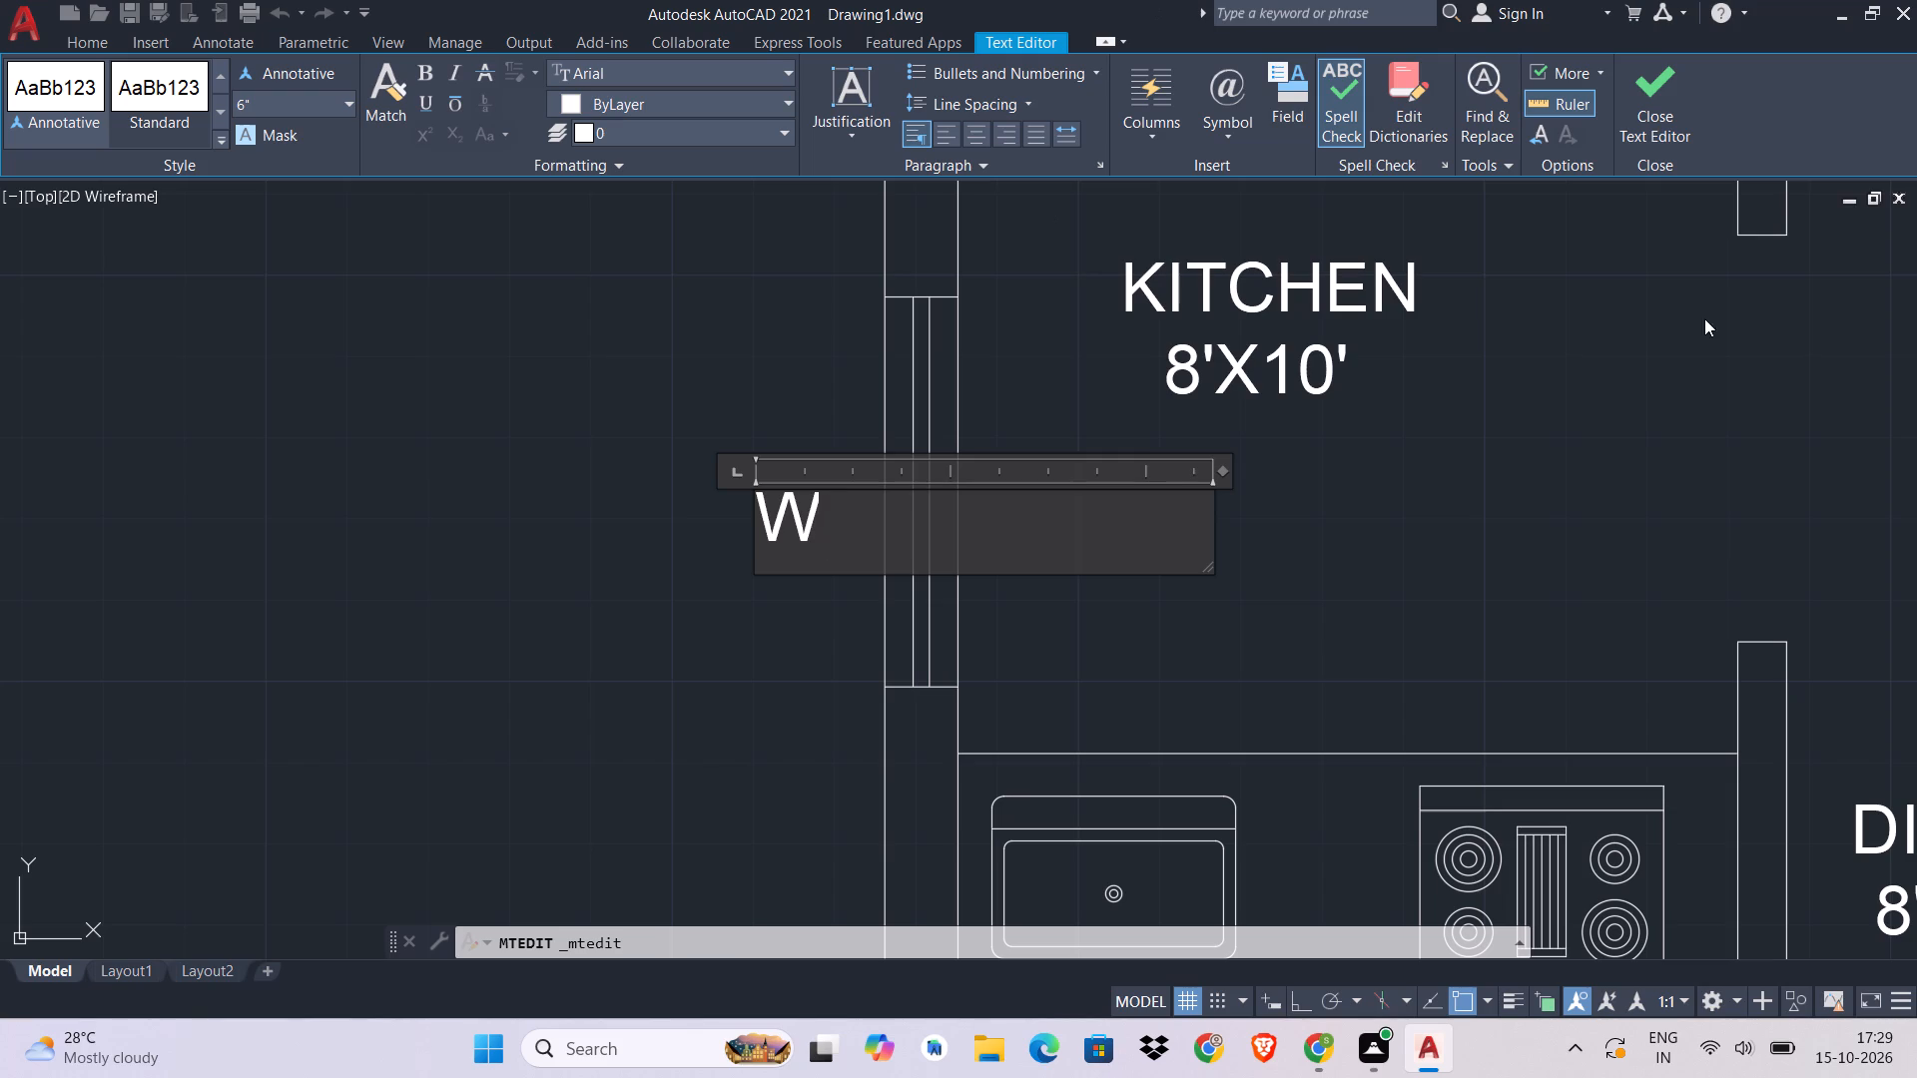
{"action": "left_click", "coordinate": [1659, 154]}
{"action": "left_click", "coordinate": [1665, 103]}
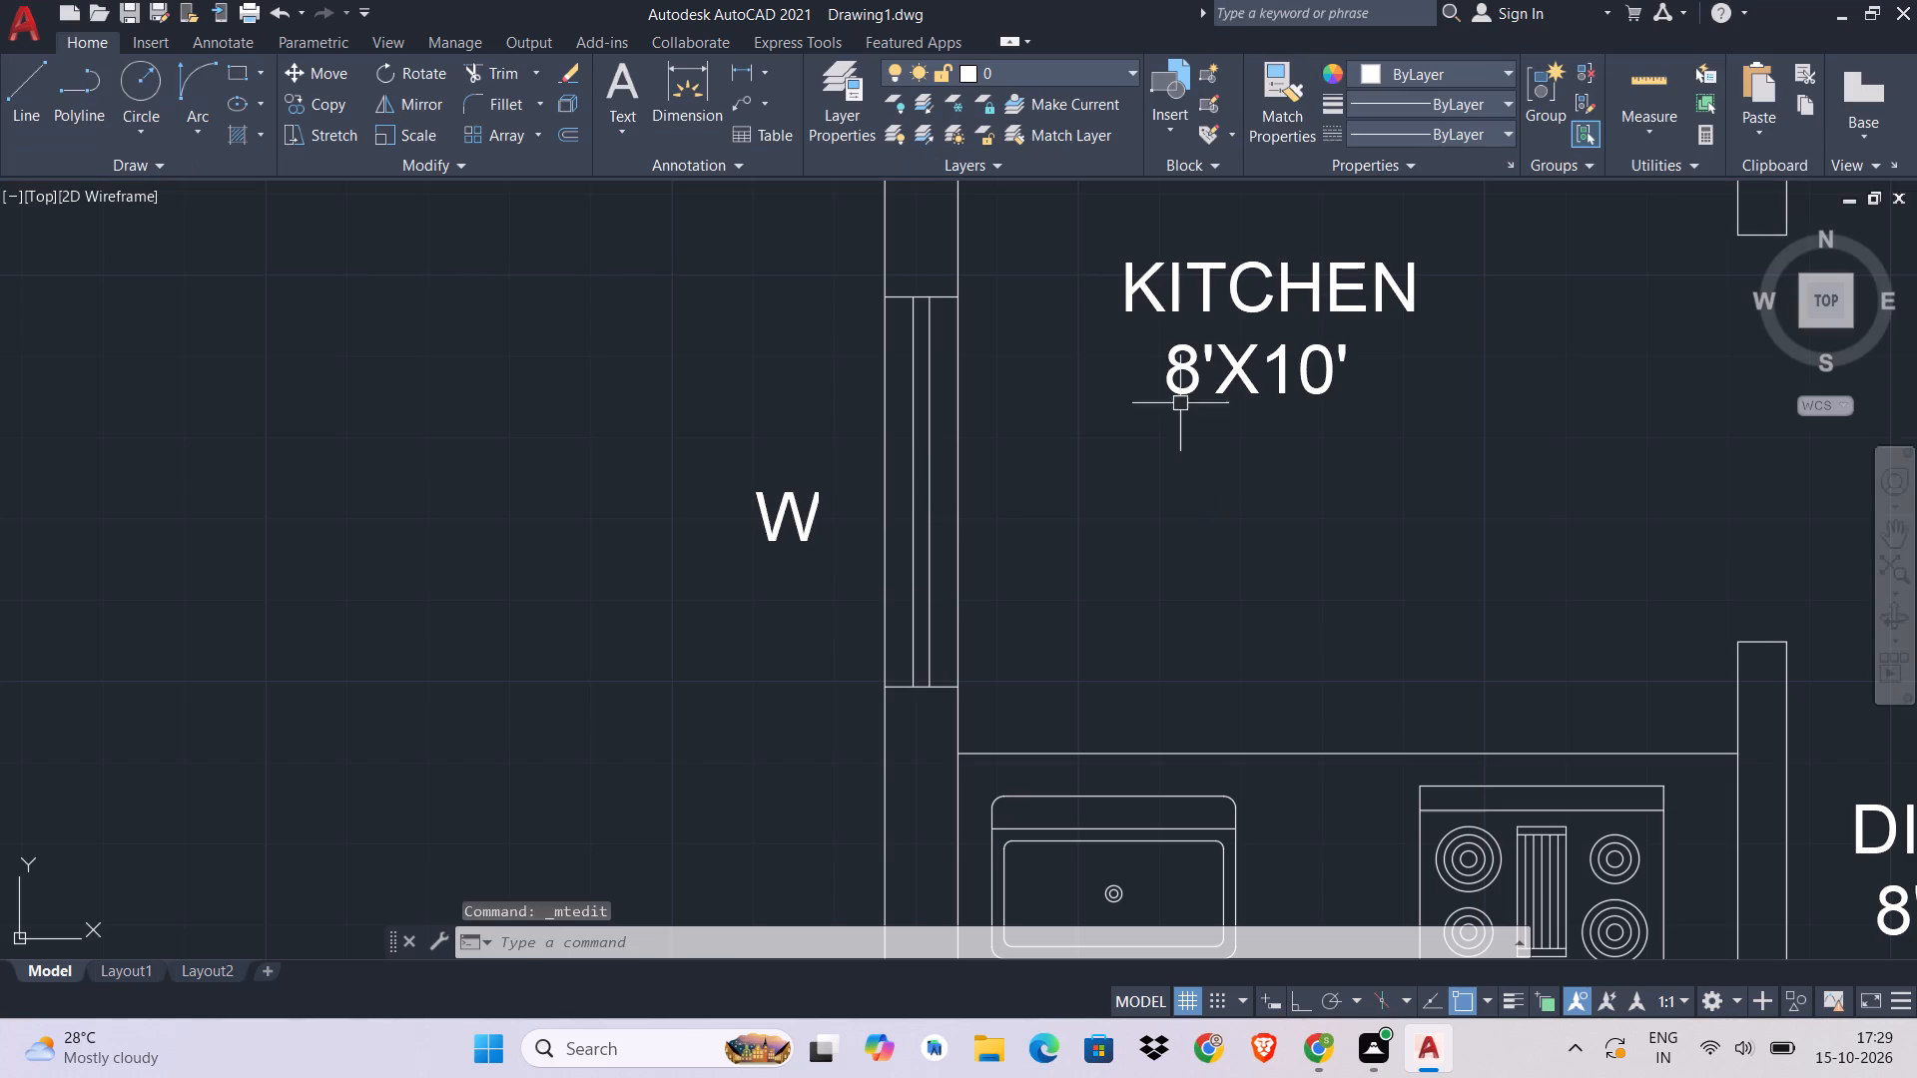
Copy the kitchen window's W label just outside the window of the toilet beside the staircase.
{"action": "left_click", "coordinate": [775, 528]}
{"action": "key", "text": "c"}
{"action": "key", "text": "o"}
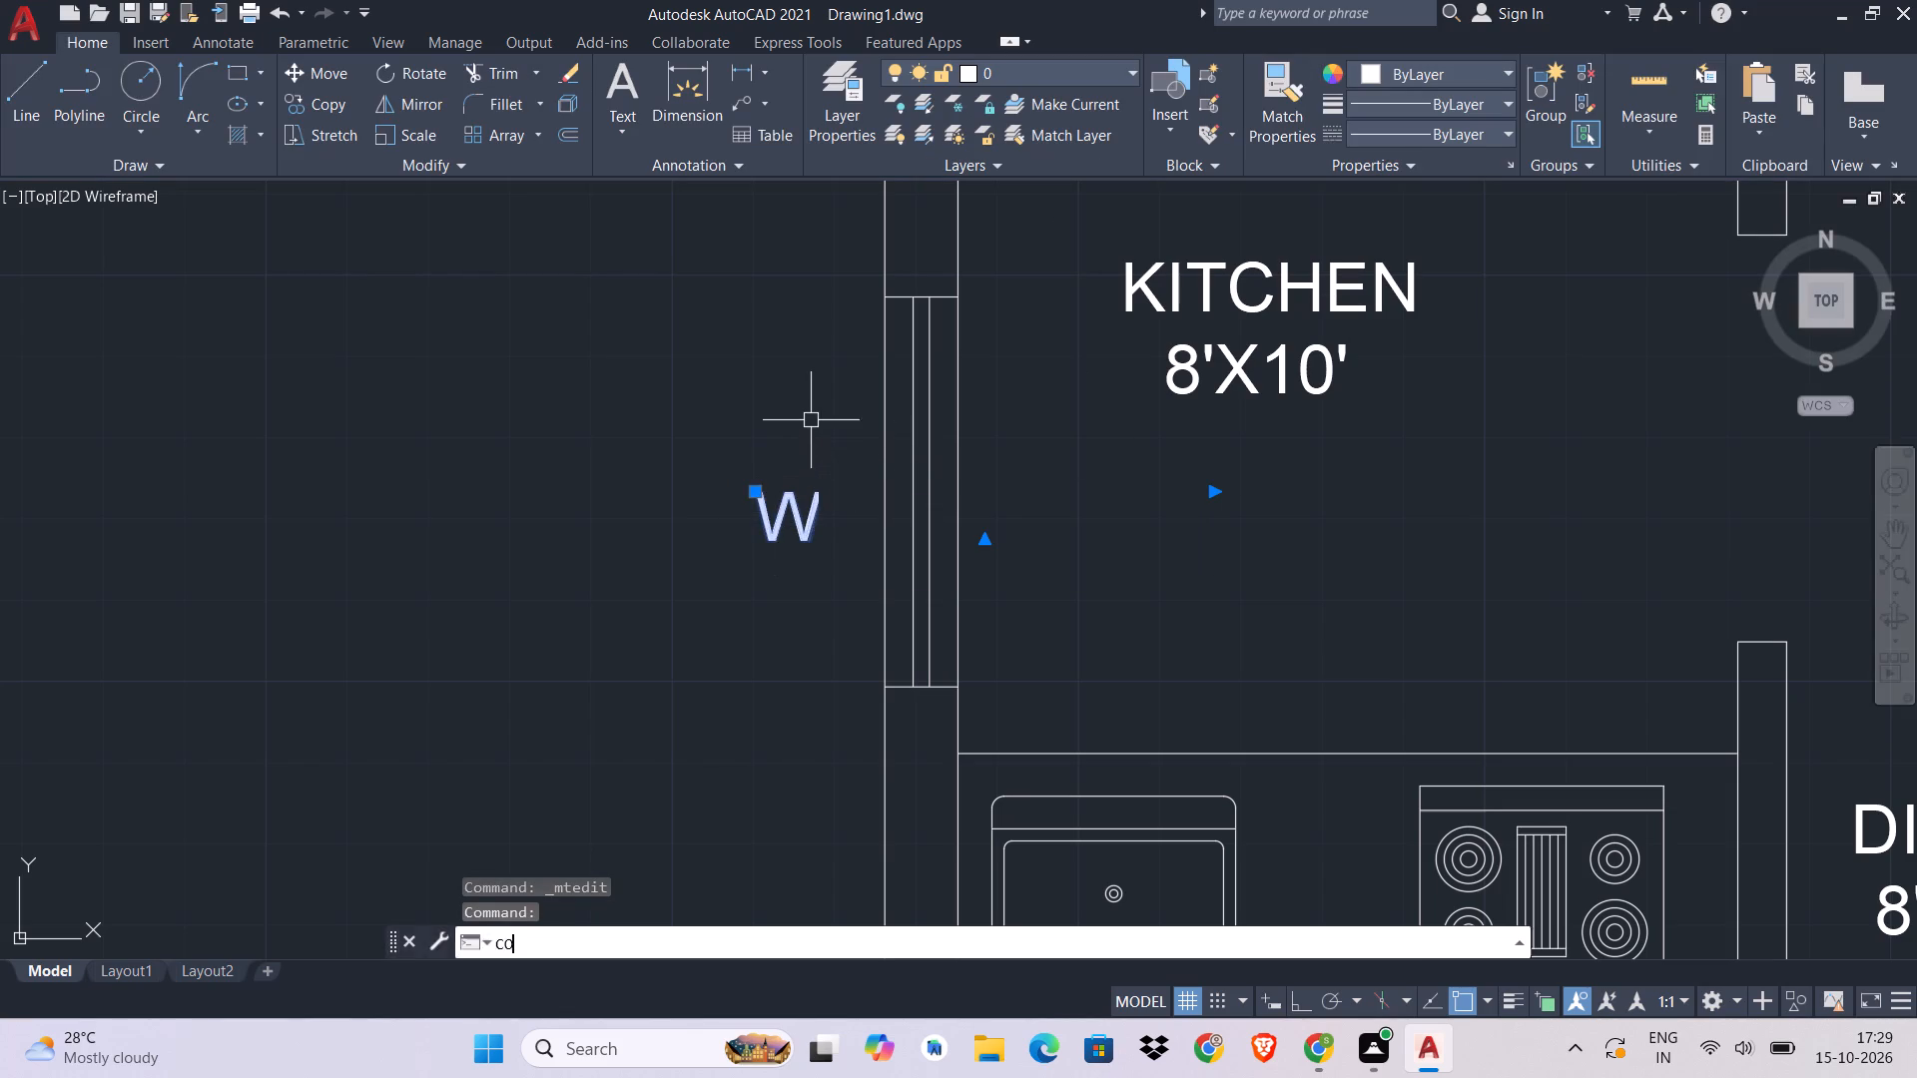
{"action": "key", "text": "space"}
{"action": "left_click", "coordinate": [749, 542]}
{"action": "scroll", "coordinate": [779, 465], "scroll_direction": "down", "scroll_amount": 3}
{"action": "middle_click_drag", "start_coordinate": [779, 459], "coordinate": [729, 814]}
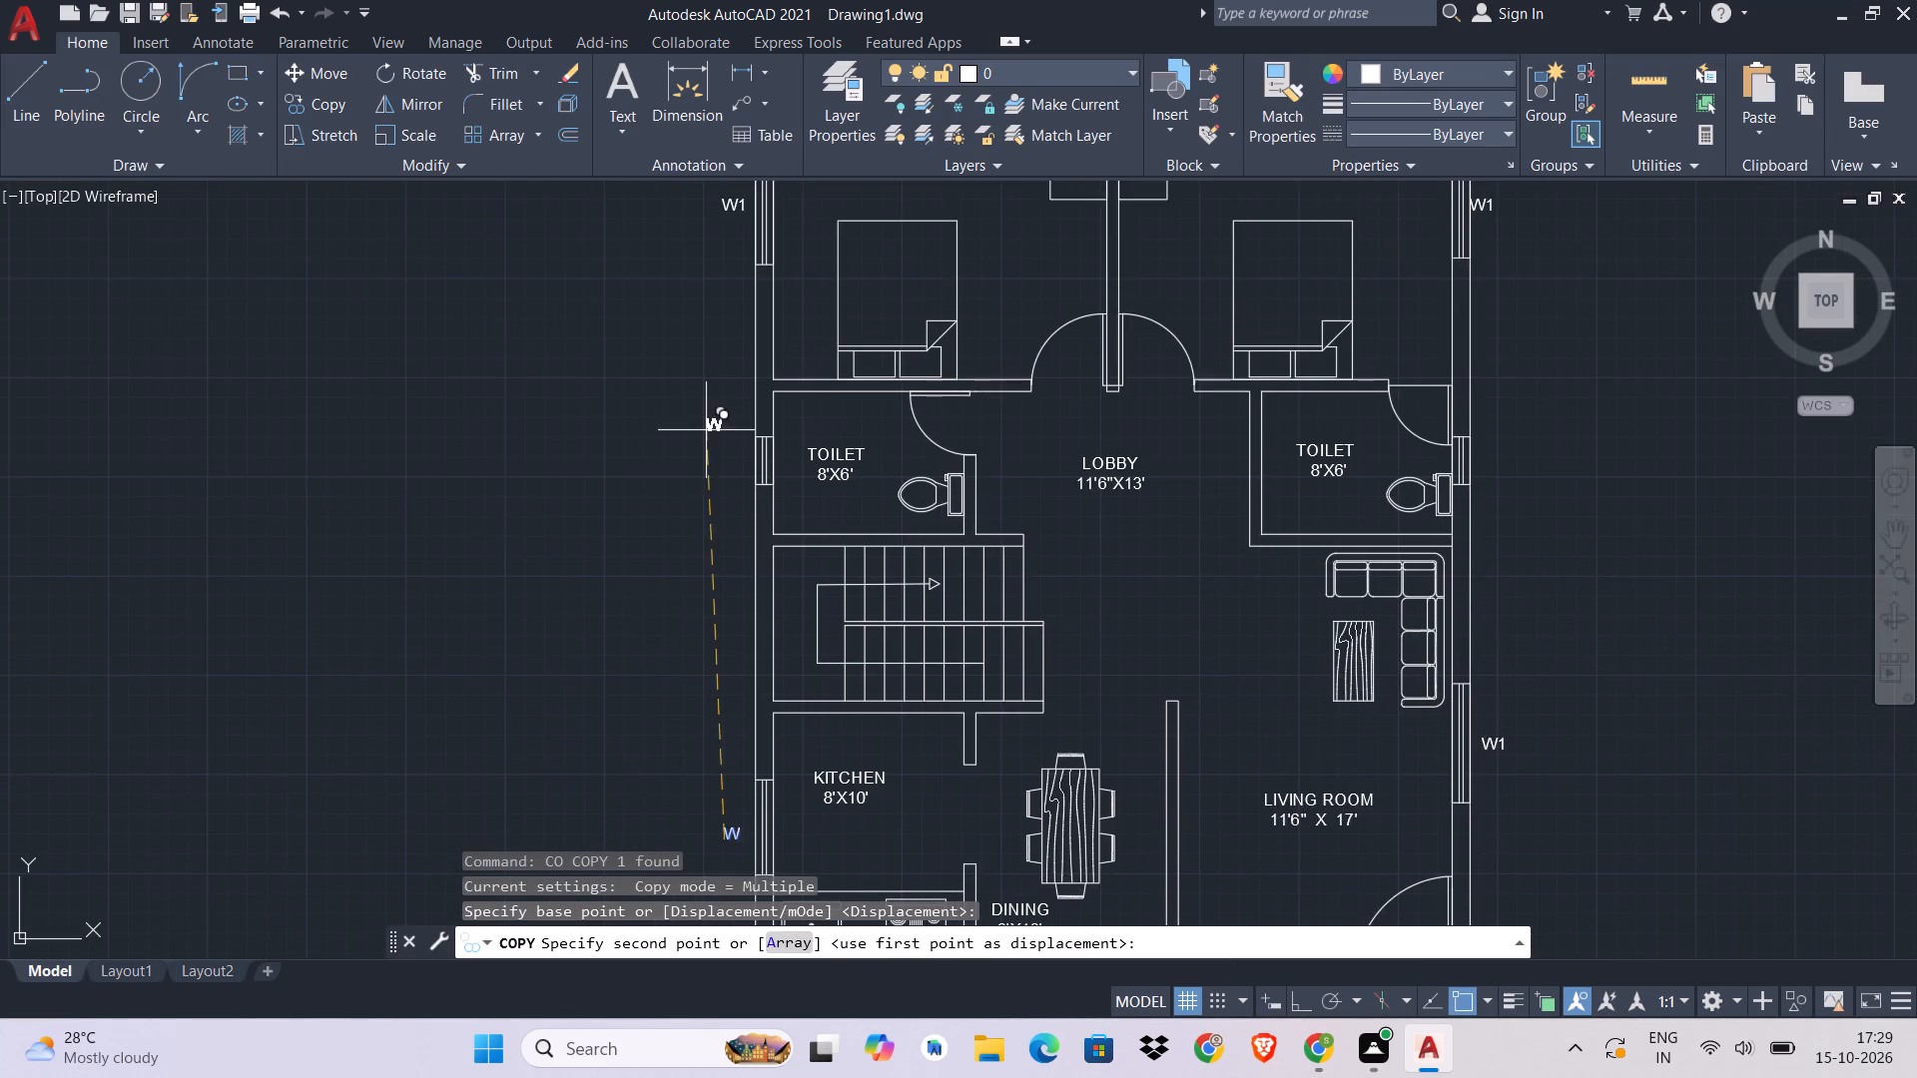
{"action": "scroll", "coordinate": [727, 472], "scroll_direction": "up", "scroll_amount": 3}
{"action": "left_click", "coordinate": [748, 445]}
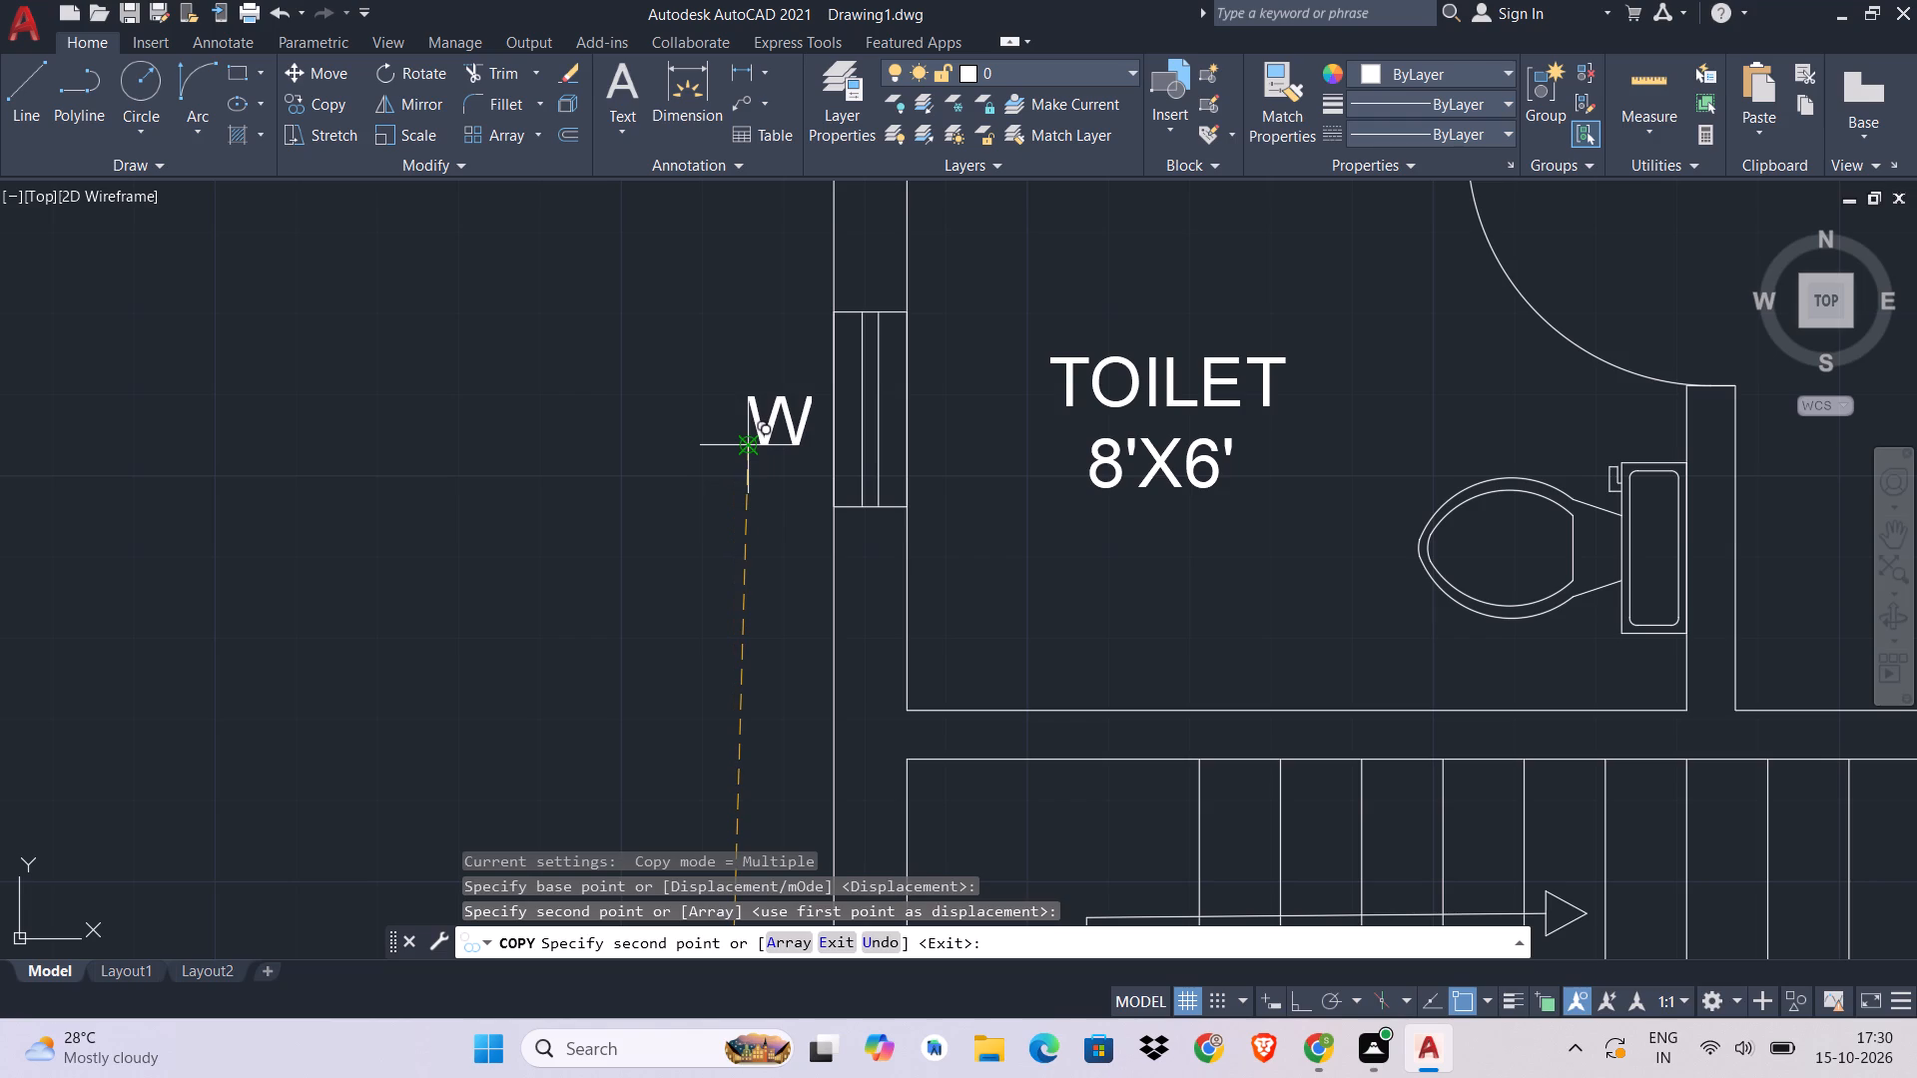
{"action": "key", "text": "Escape"}
Replace the label text outside the left-hand toilet's window with V.
{"action": "left_click", "coordinate": [748, 445]}
{"action": "double_click", "coordinate": [766, 422]}
{"action": "double_click", "coordinate": [770, 426]}
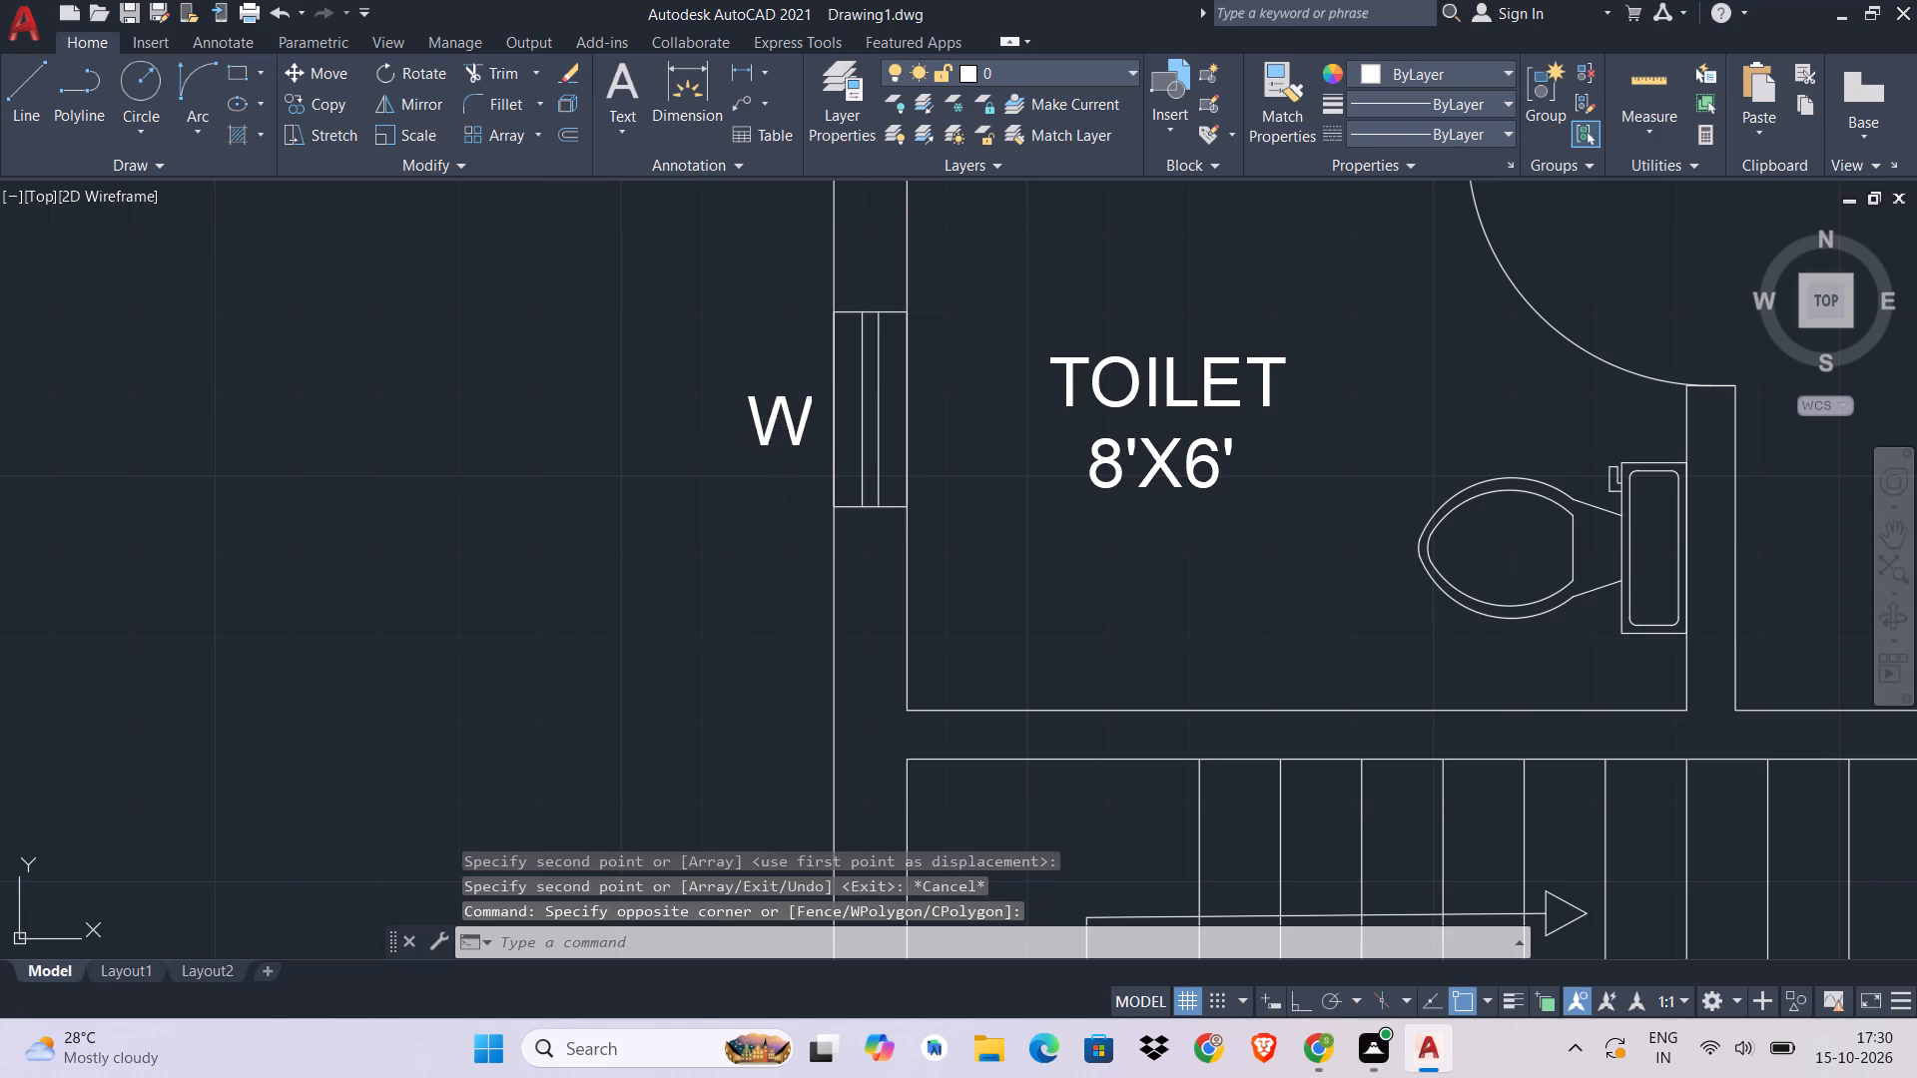
{"action": "left_click", "coordinate": [839, 421]}
{"action": "key", "text": "BackSpace"}
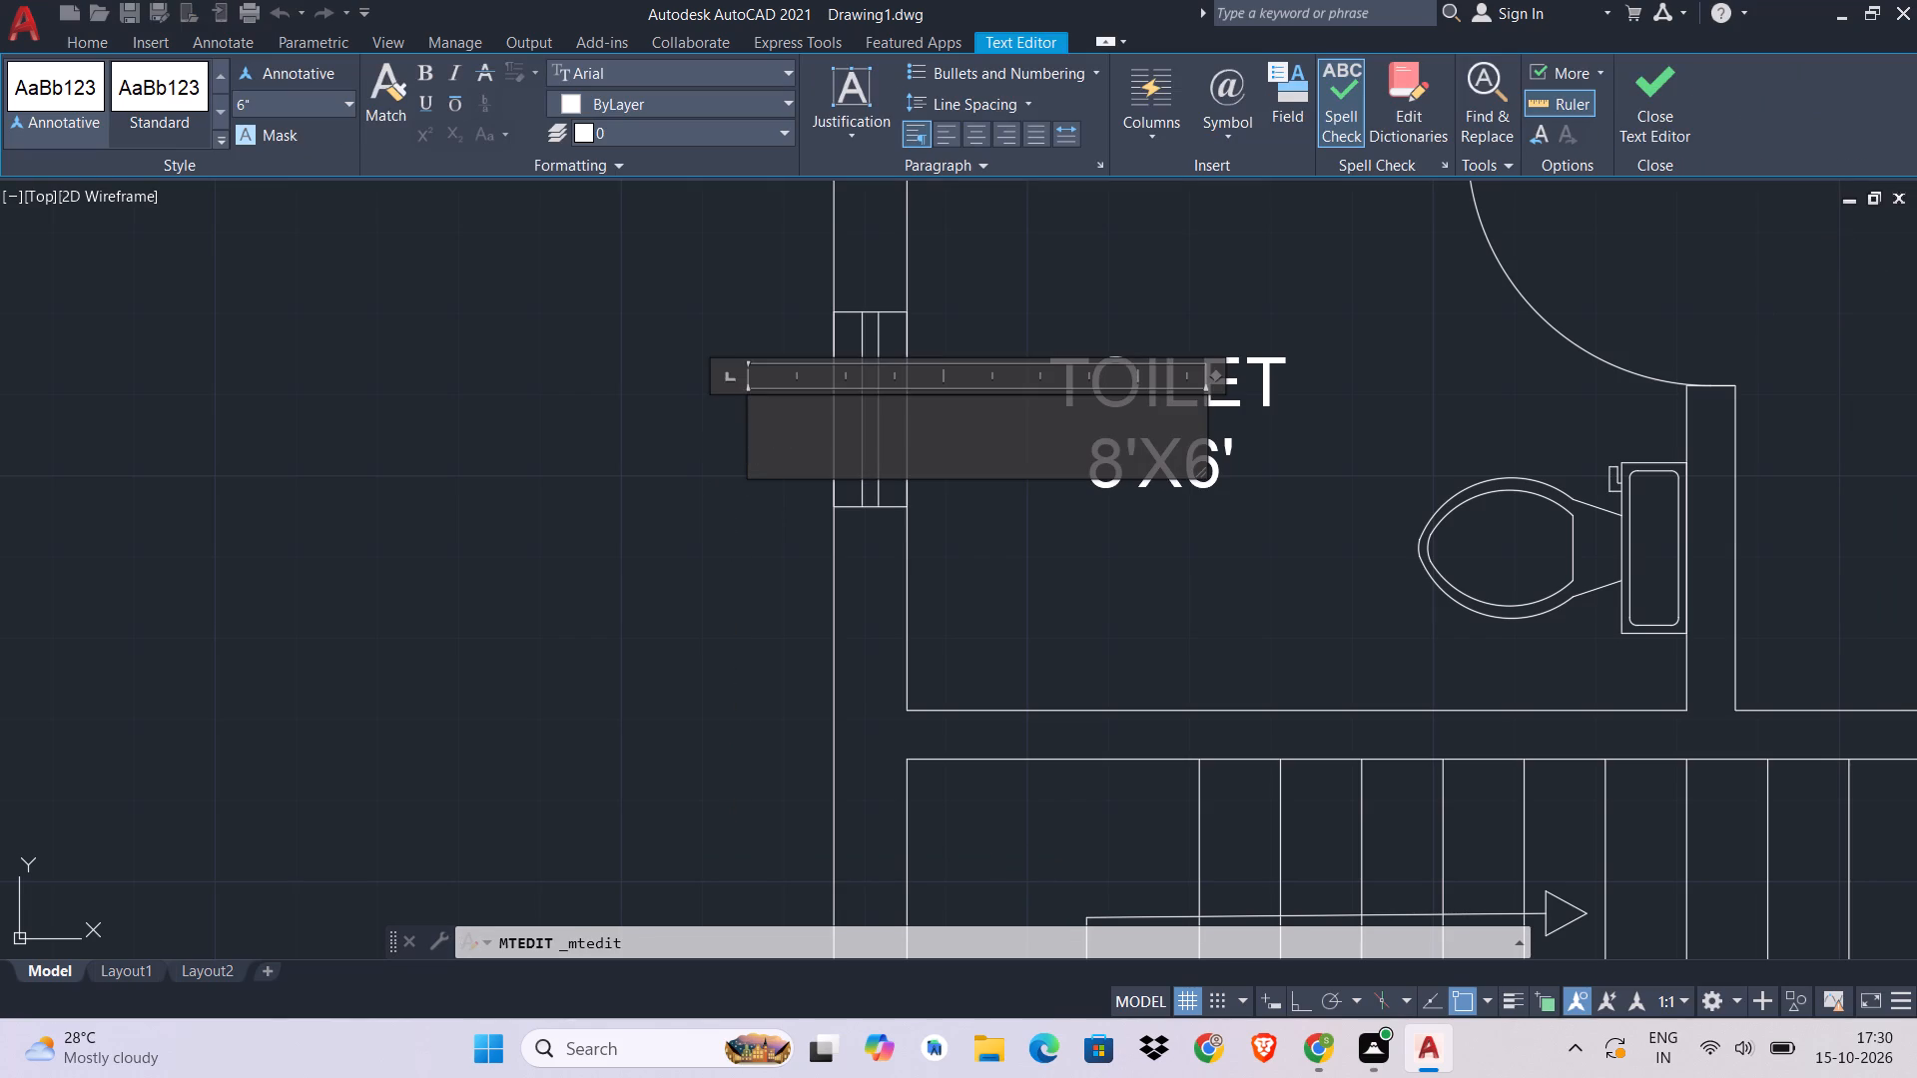
{"action": "key", "text": "v"}
{"action": "left_click", "coordinate": [1655, 113]}
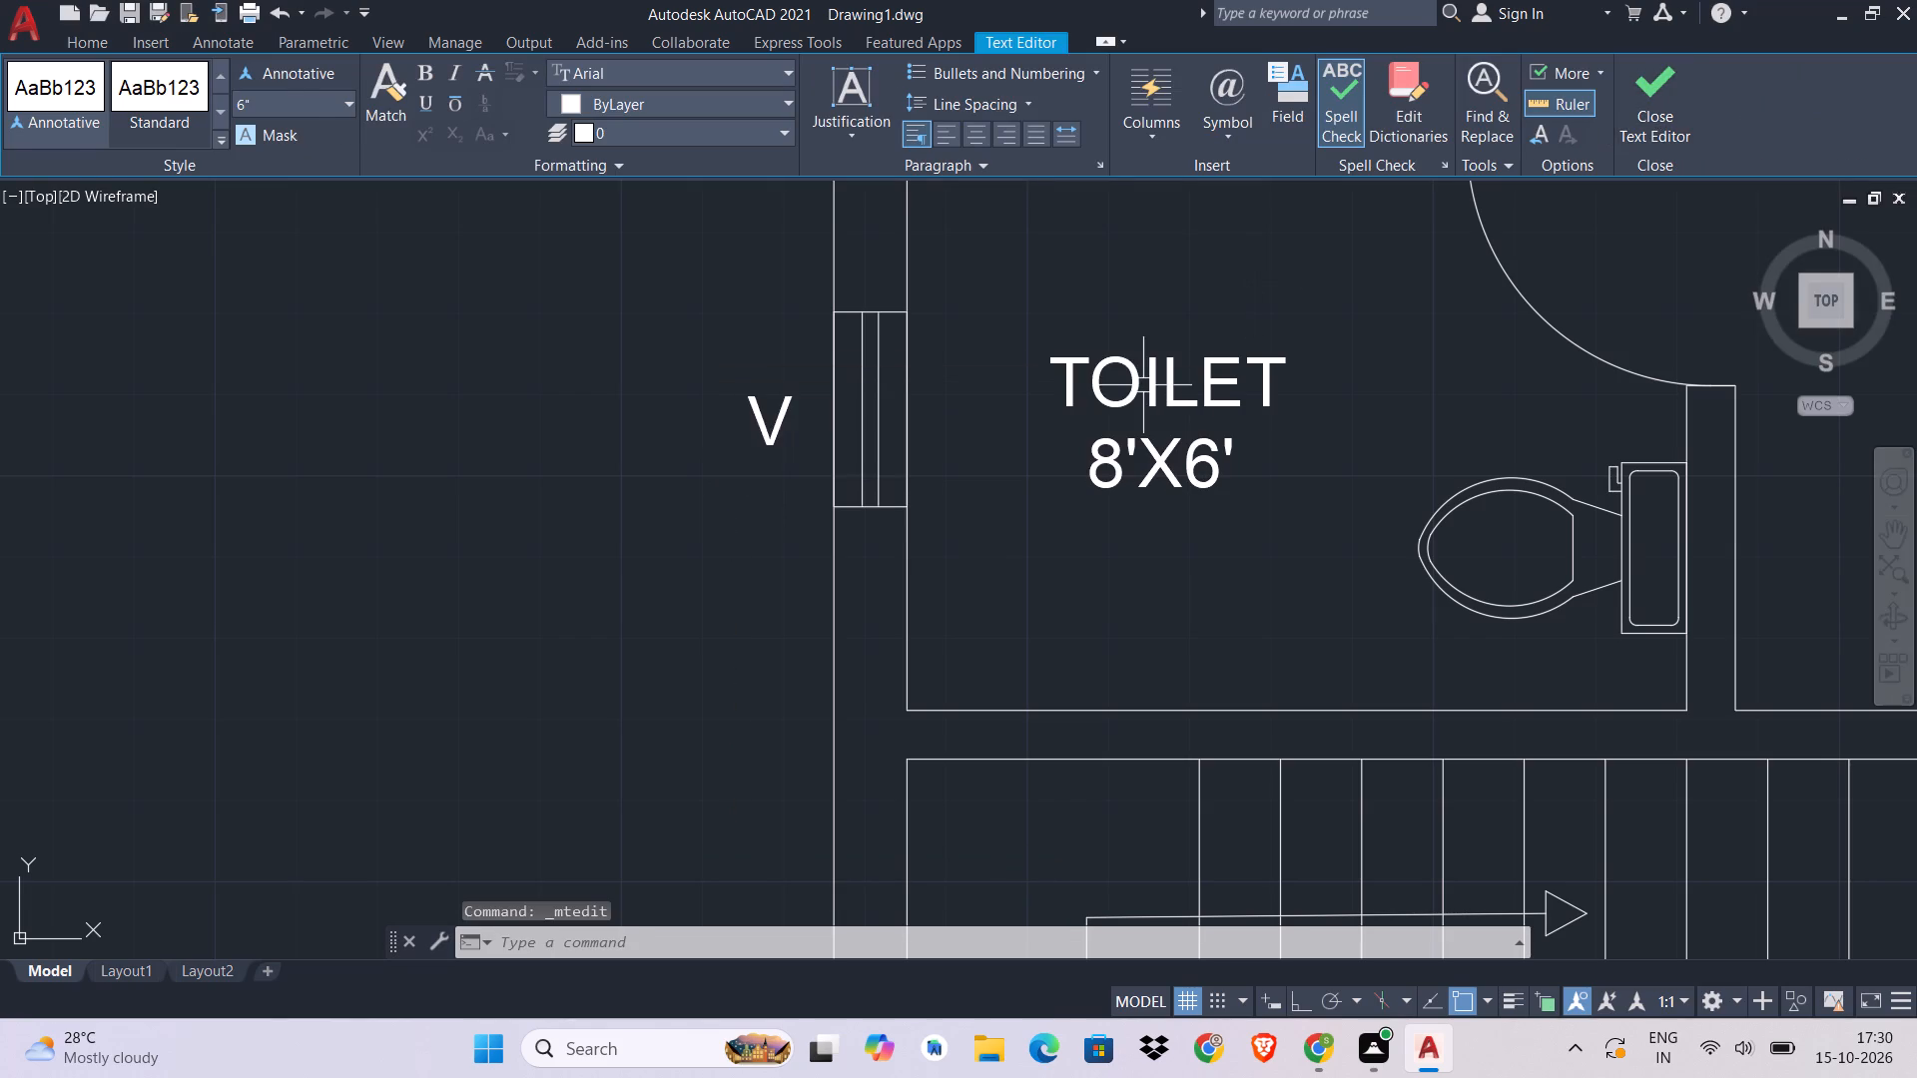
Copy the V label just outside the right-hand toilet's window.
{"action": "left_click", "coordinate": [781, 430]}
{"action": "key", "text": "c"}
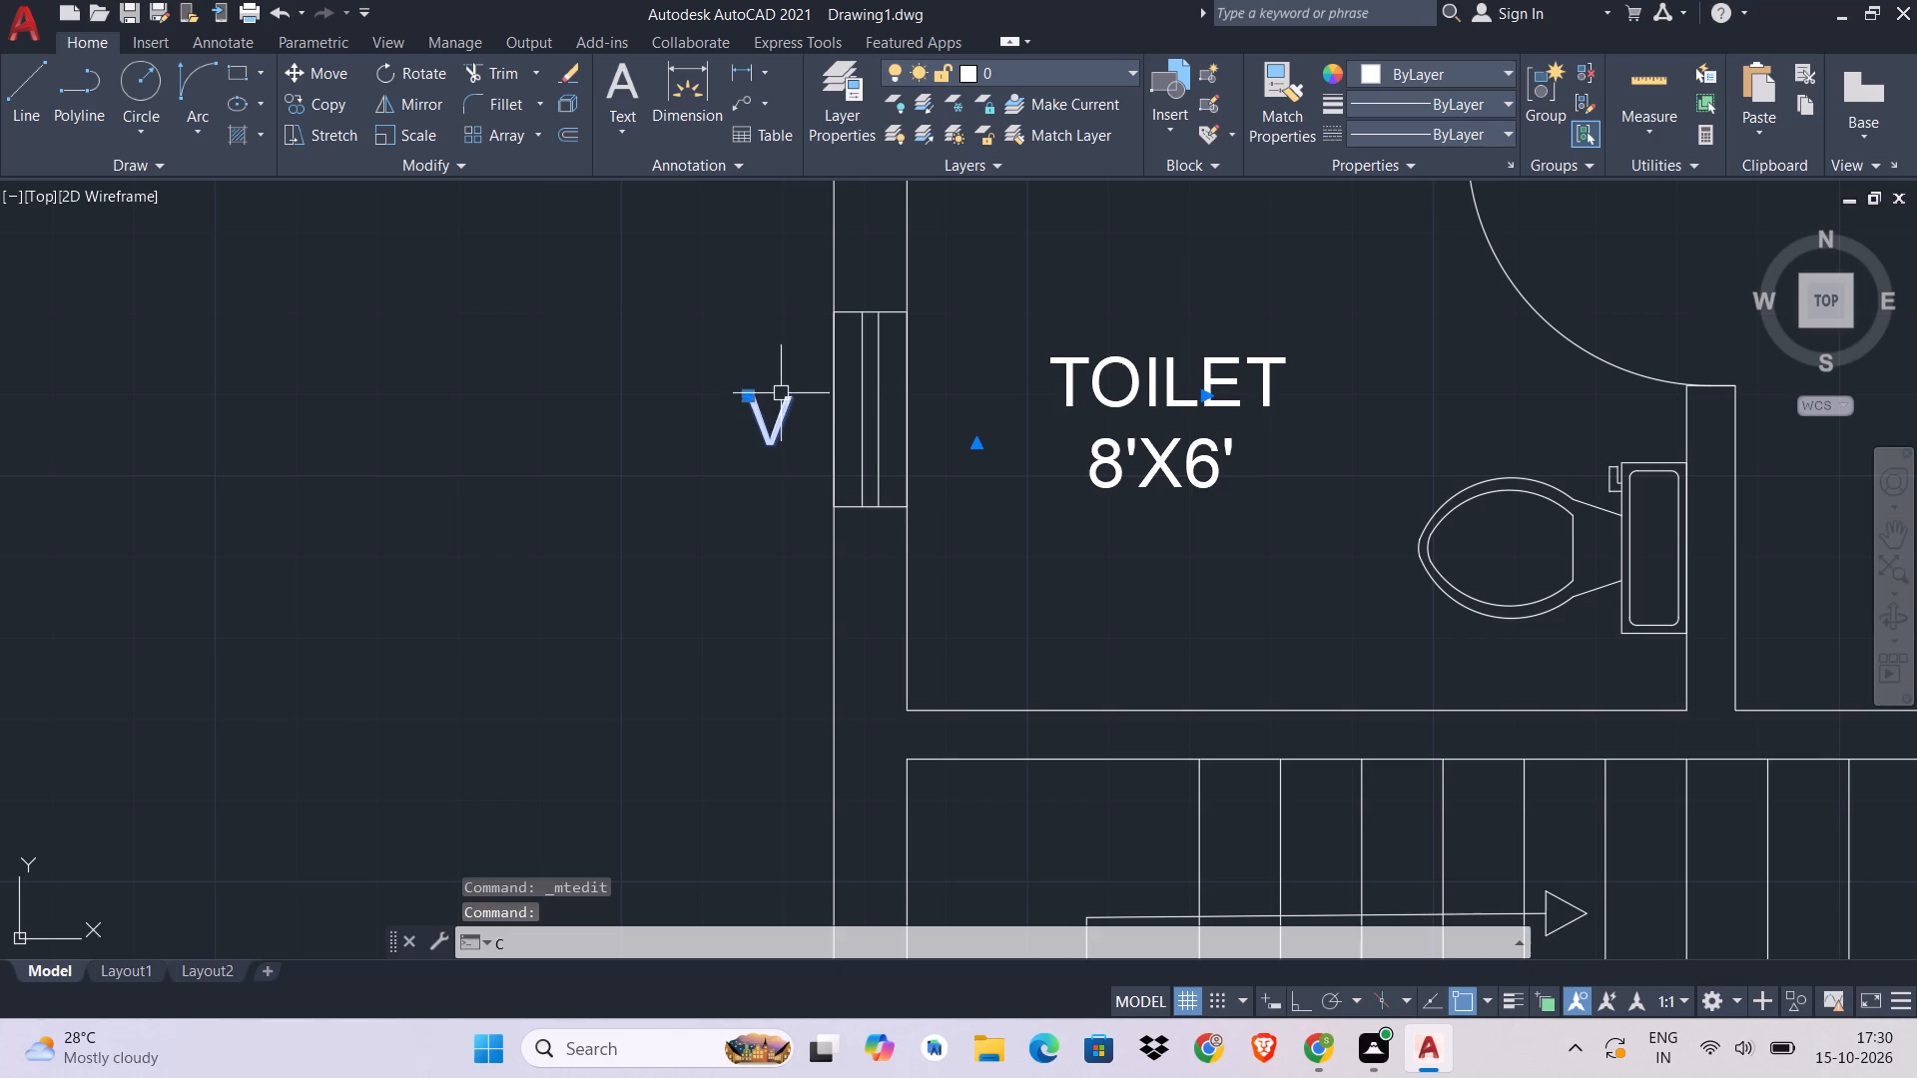
{"action": "key", "text": "o"}
{"action": "key", "text": "space"}
{"action": "left_click", "coordinate": [771, 443]}
{"action": "scroll", "coordinate": [773, 435], "scroll_direction": "down", "scroll_amount": 4}
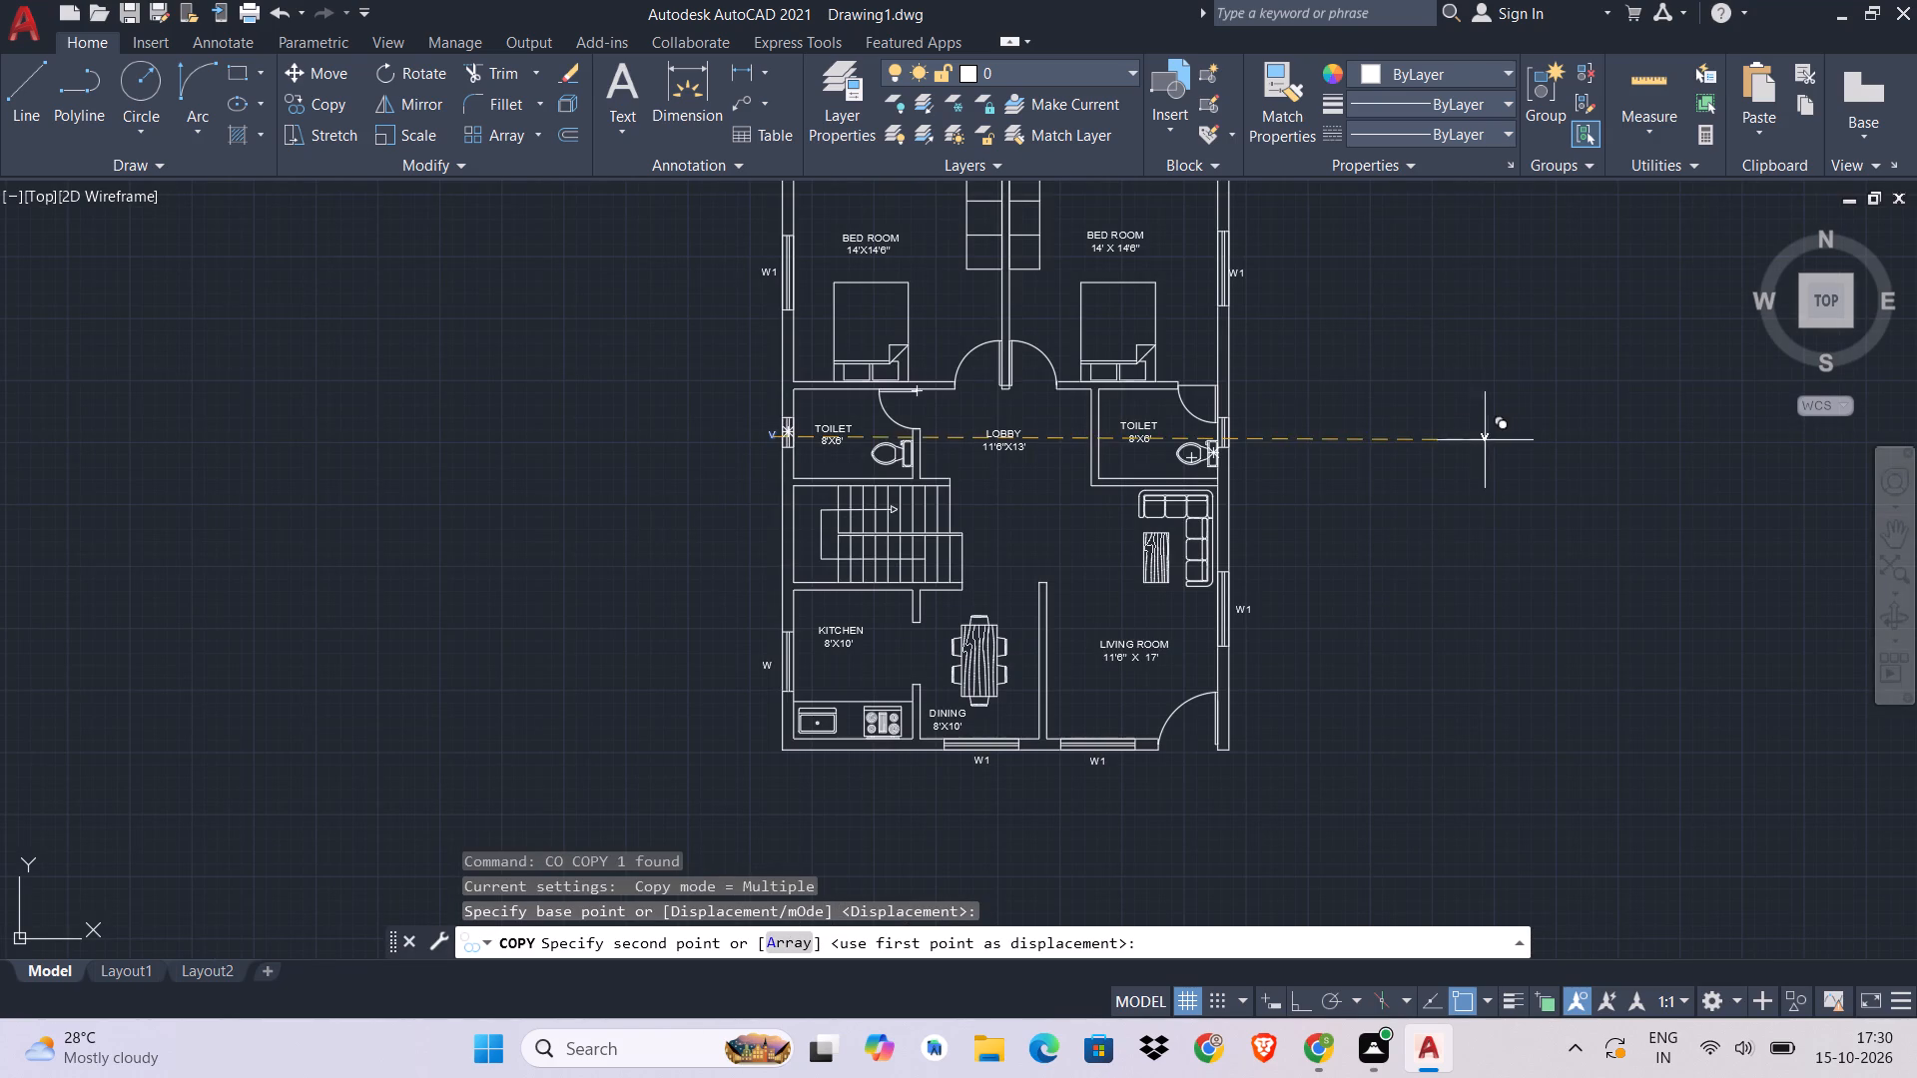
{"action": "scroll", "coordinate": [1273, 430], "scroll_direction": "up", "scroll_amount": 5}
{"action": "left_click", "coordinate": [957, 486]}
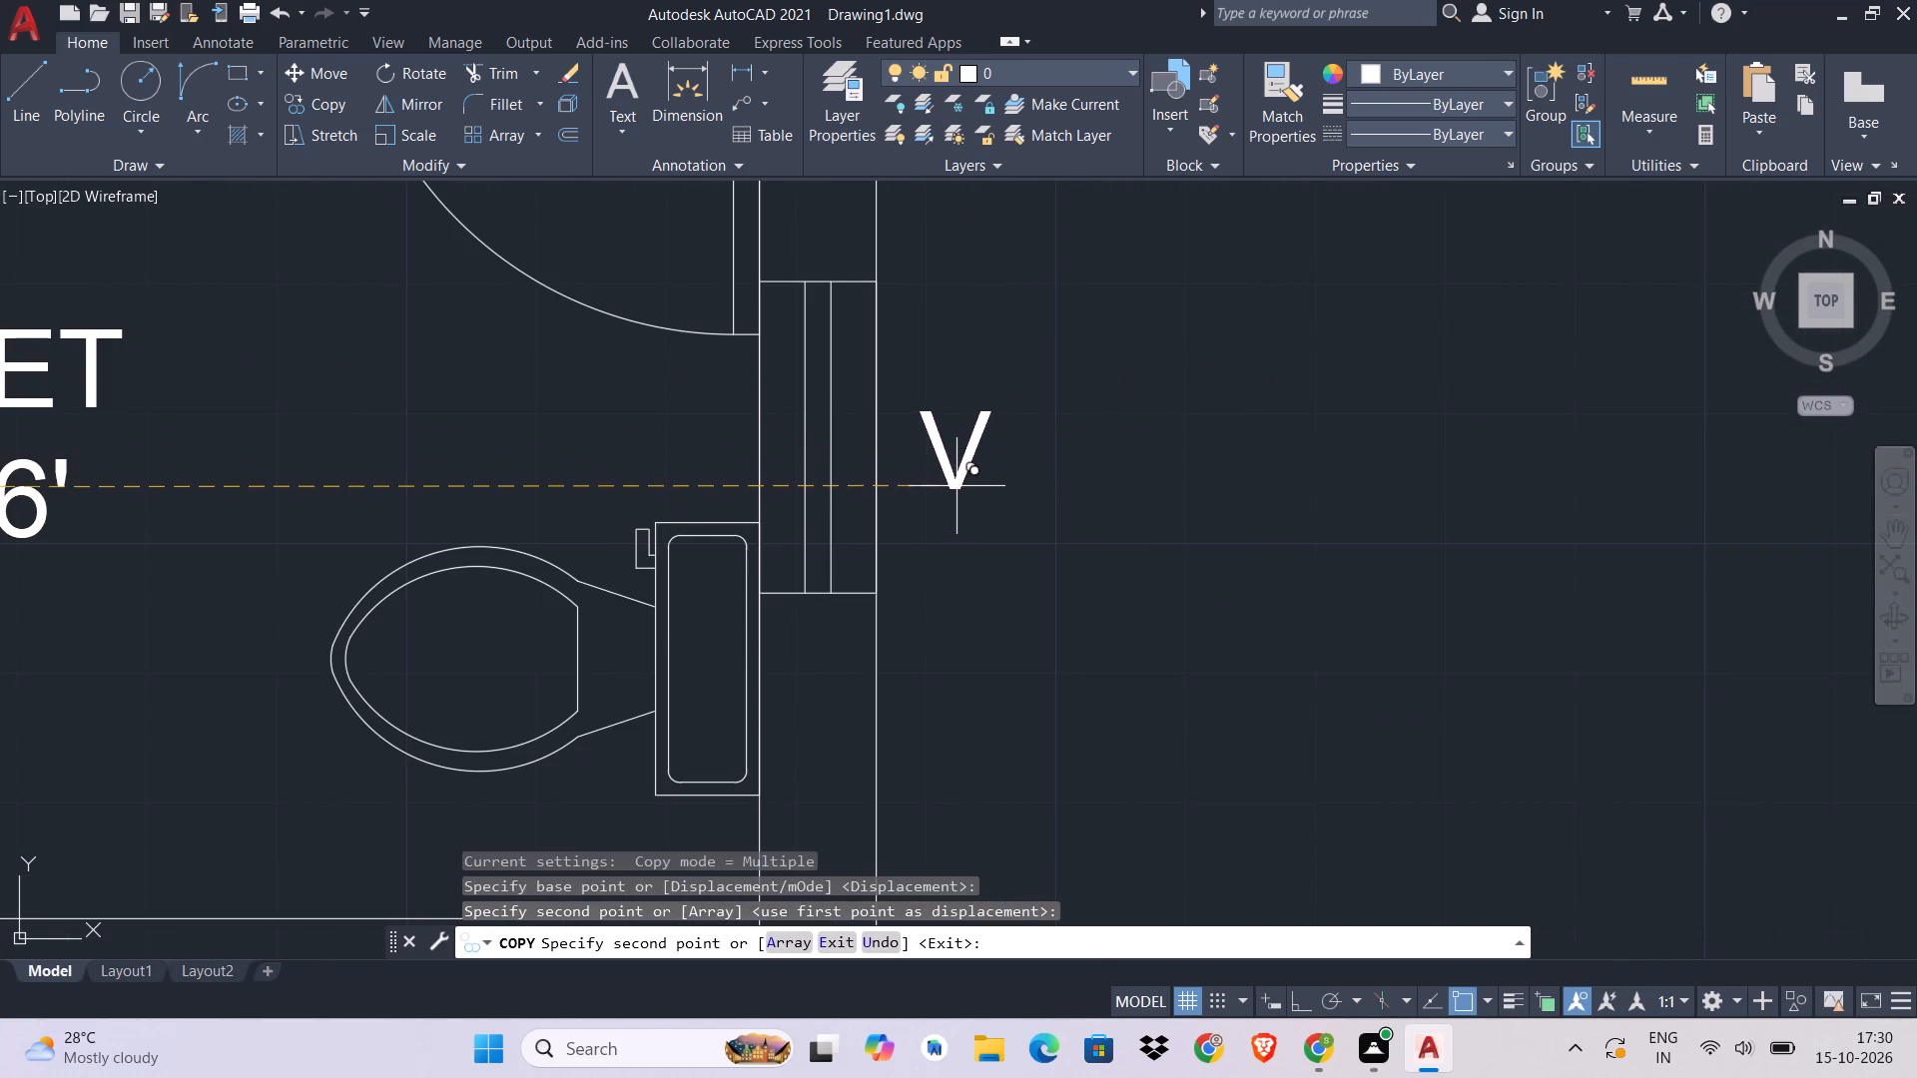
Copy the V label into the main door opening of the living room.
{"action": "scroll", "coordinate": [1042, 487], "scroll_direction": "down", "scroll_amount": 6}
{"action": "scroll", "coordinate": [1065, 497], "scroll_direction": "up", "scroll_amount": 1}
{"action": "middle_click_drag", "start_coordinate": [1066, 497], "coordinate": [1069, 472]}
{"action": "middle_click_drag", "start_coordinate": [994, 767], "coordinate": [1004, 704]}
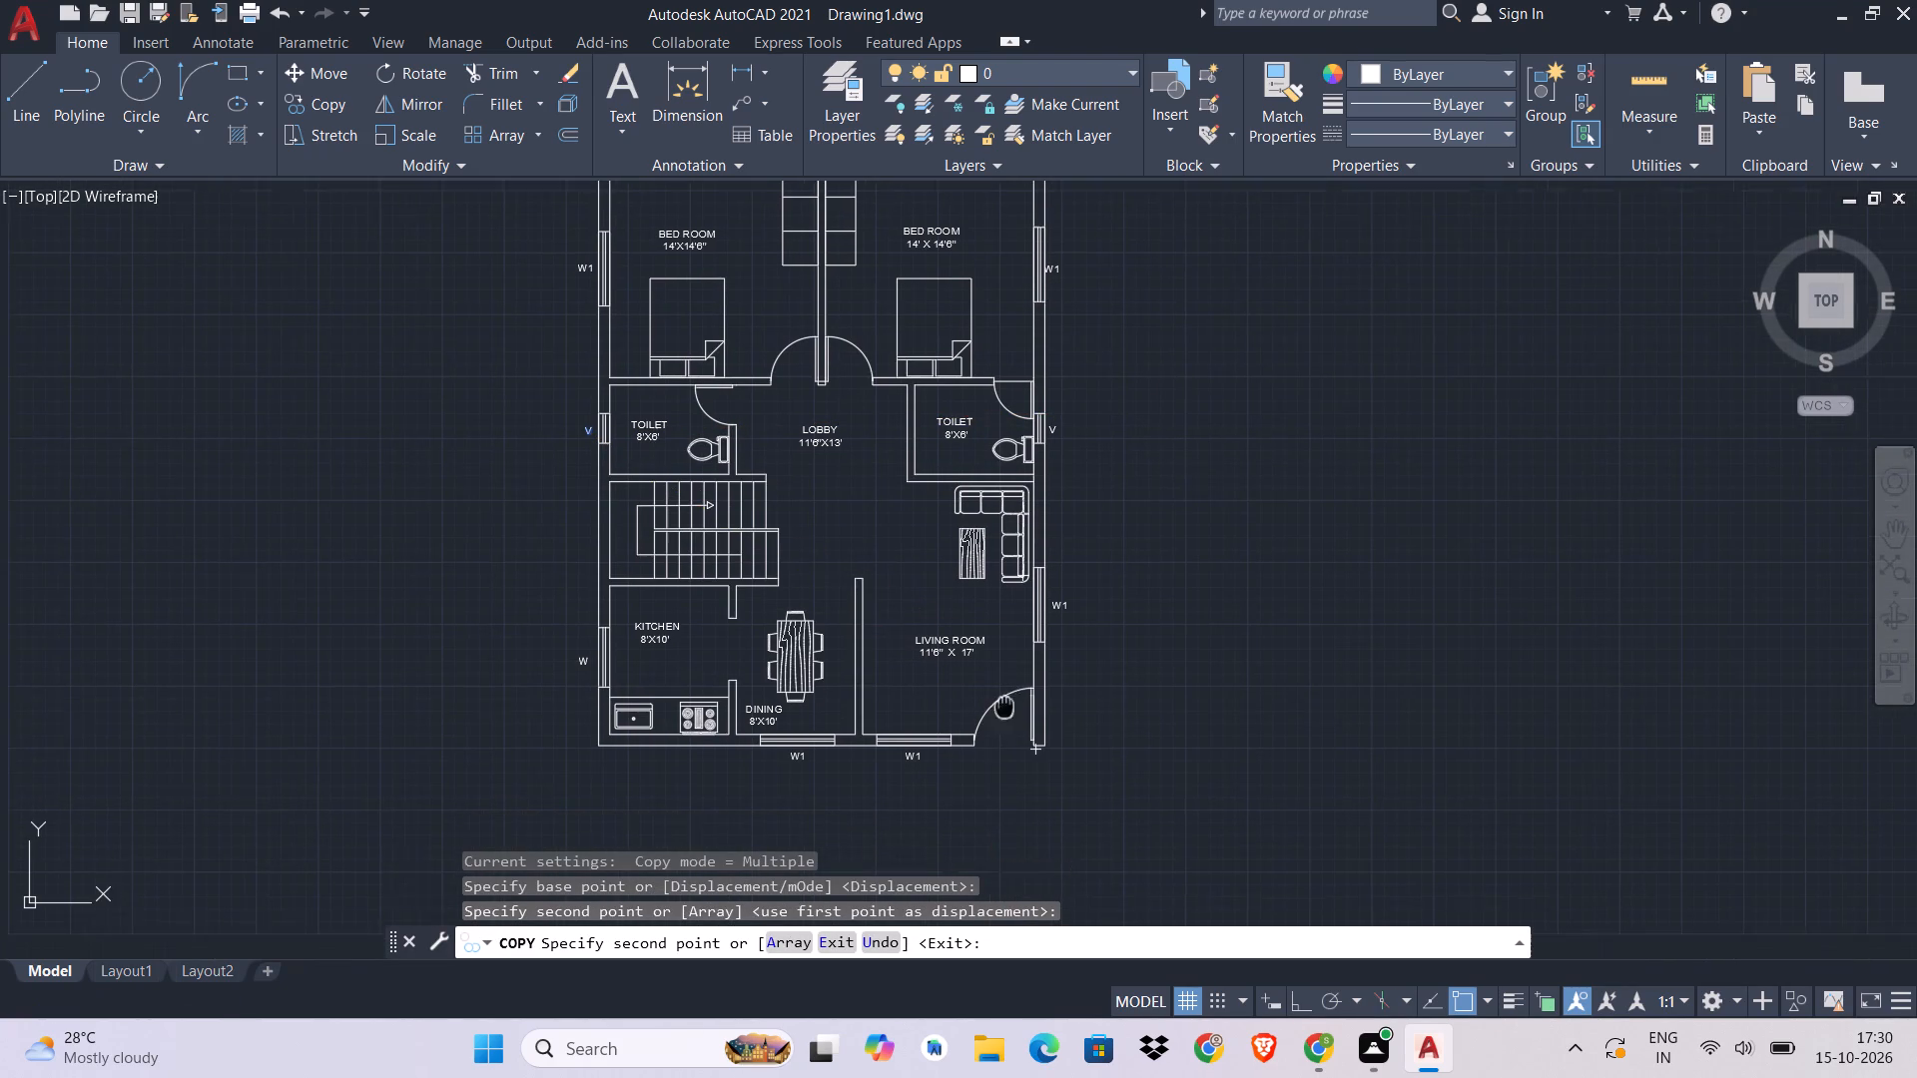
{"action": "middle_click_drag", "start_coordinate": [1004, 704], "coordinate": [1006, 655]}
{"action": "scroll", "coordinate": [1011, 697], "scroll_direction": "up", "scroll_amount": 3}
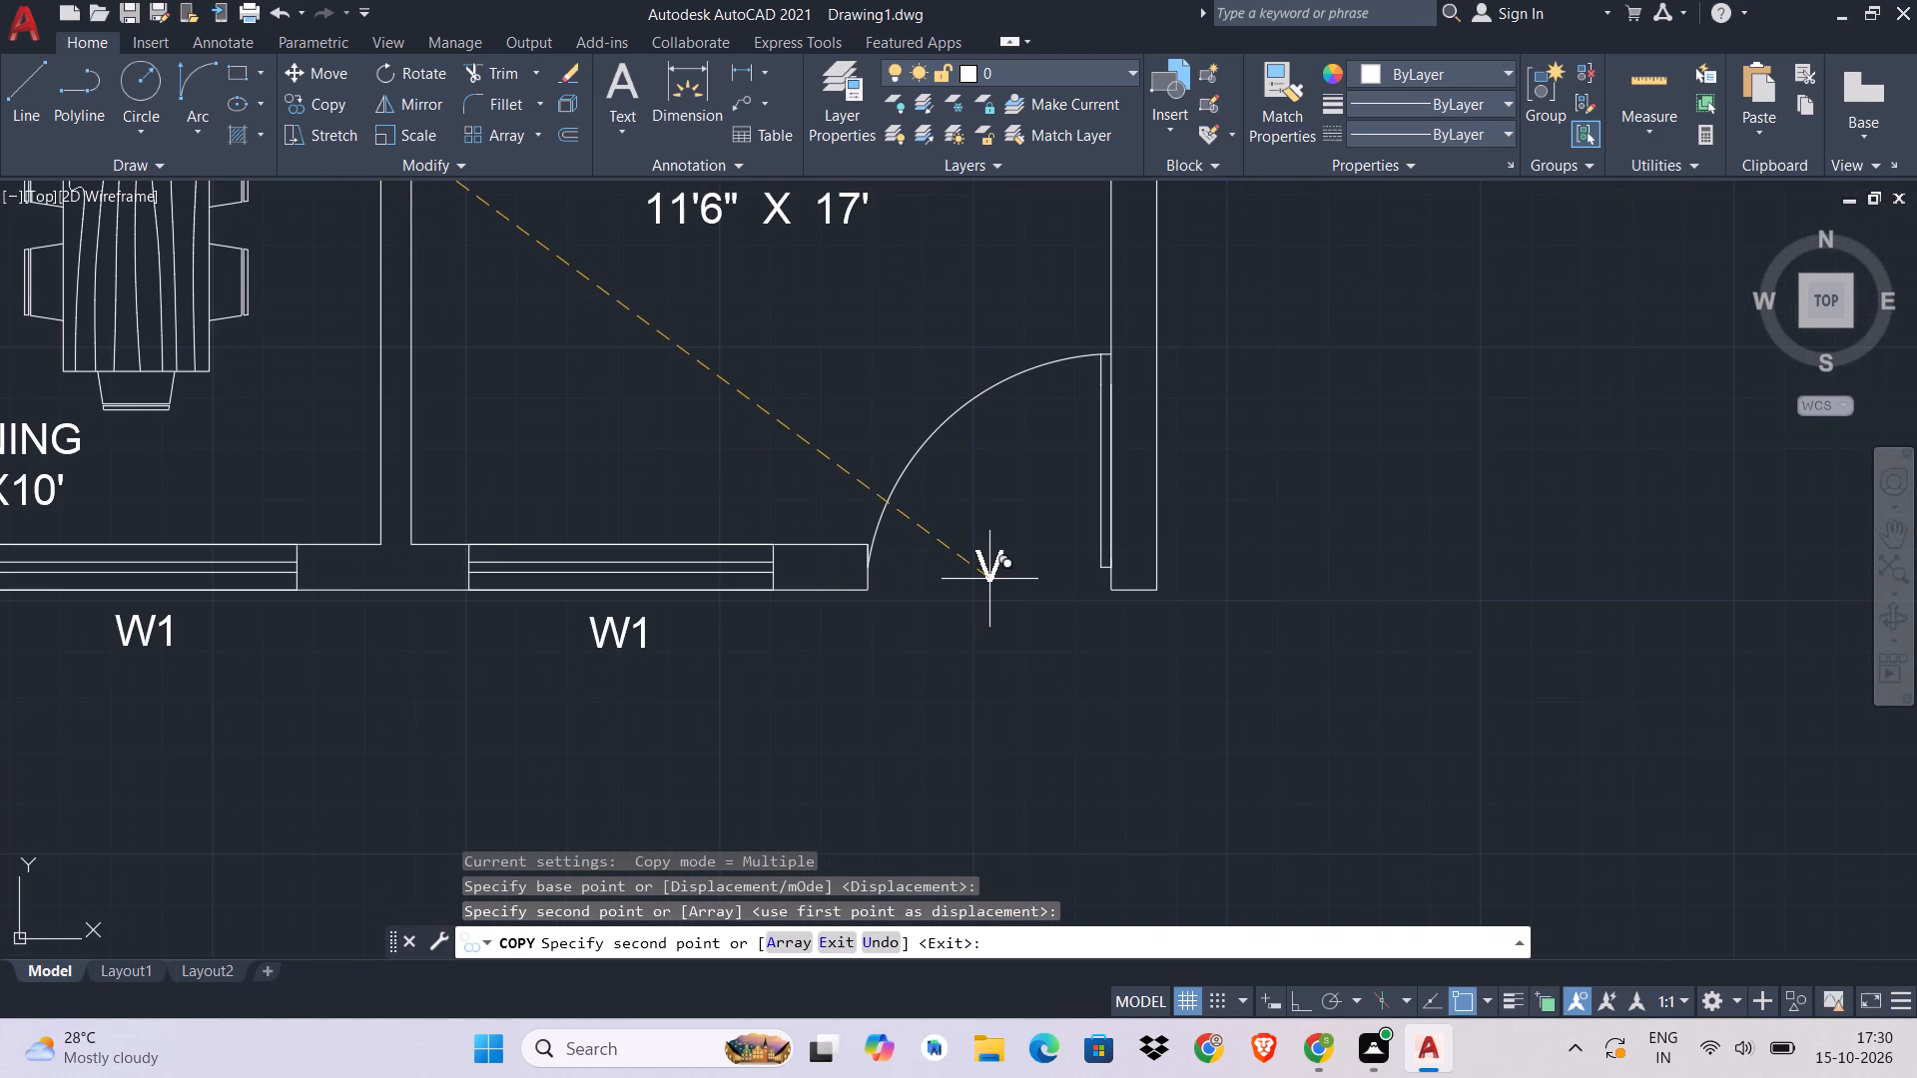
{"action": "left_click", "coordinate": [991, 585]}
{"action": "key", "text": "Escape"}
Replace the copied V label text at the main door opening with MD.
{"action": "double_click", "coordinate": [991, 585]}
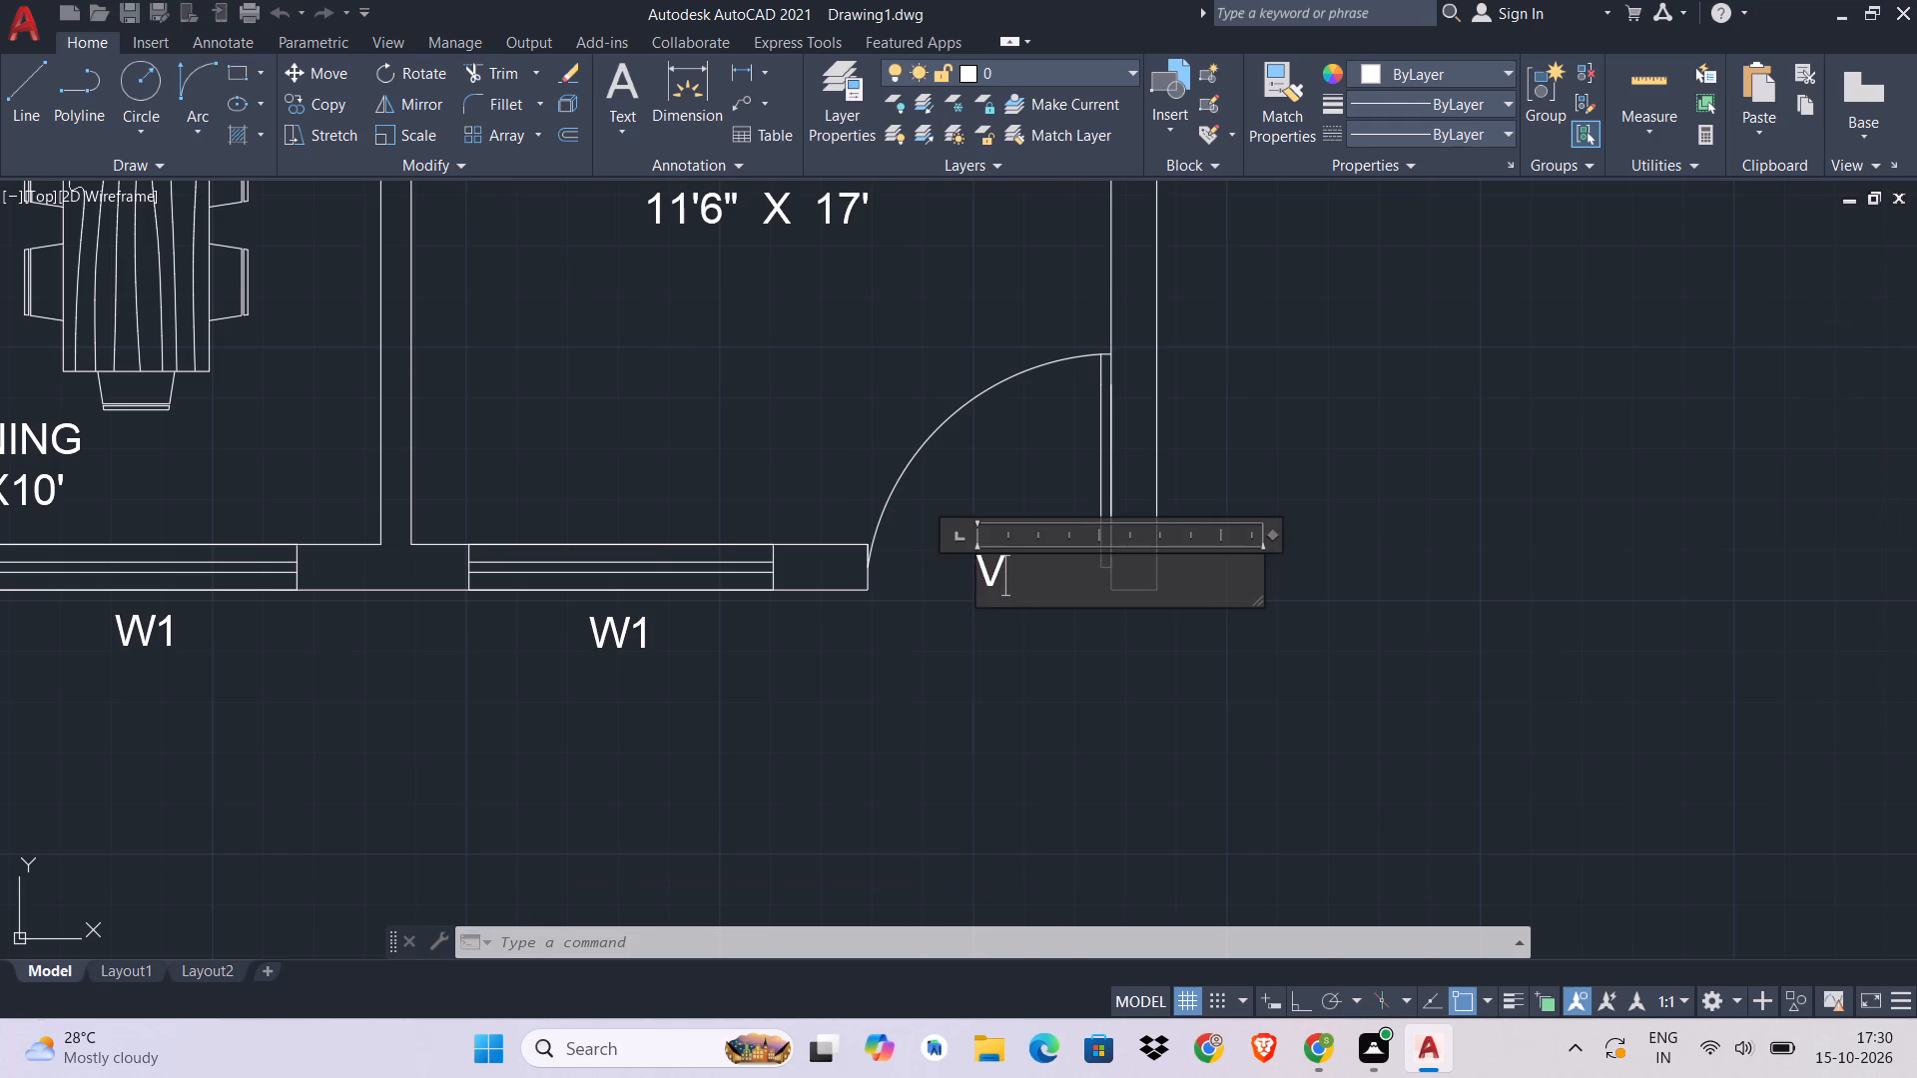
{"action": "left_click", "coordinate": [998, 582]}
{"action": "key", "text": "BackSpace"}
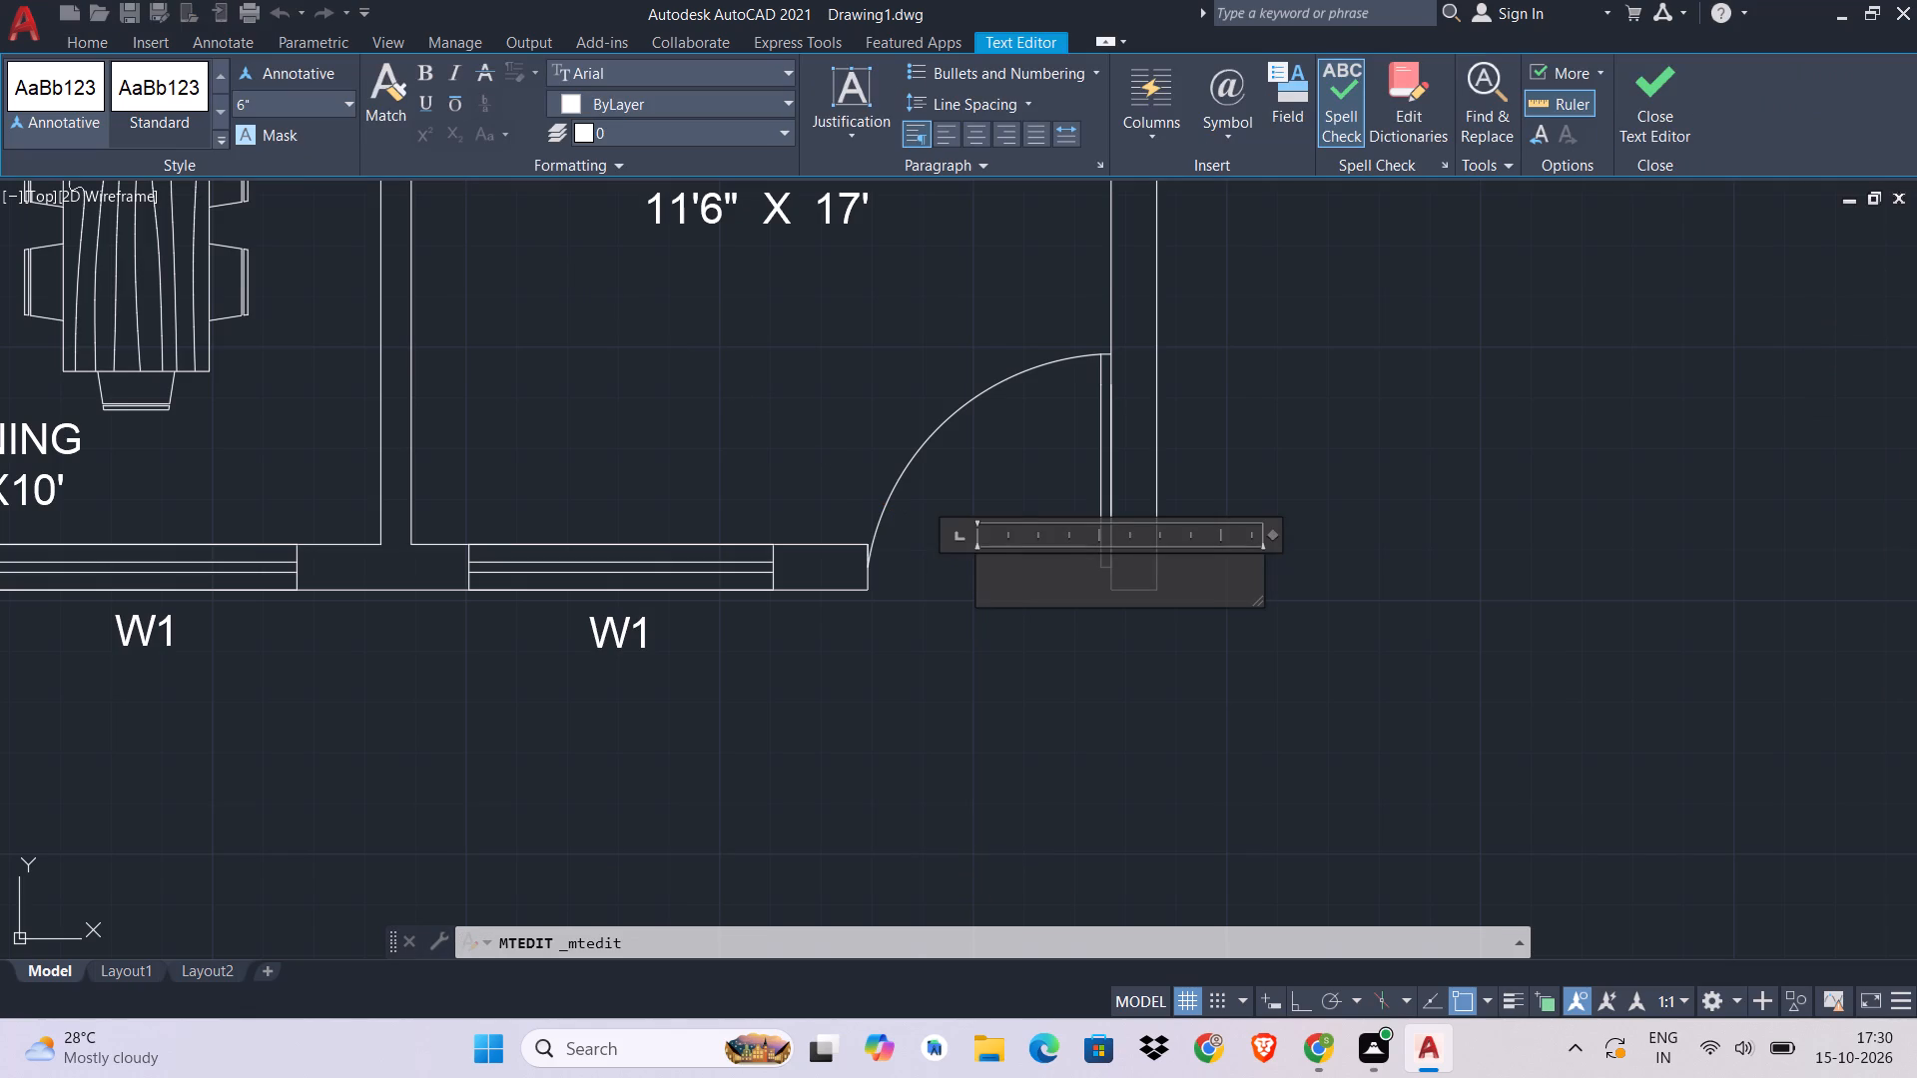
{"action": "type", "text": "MD"}
{"action": "left_click", "coordinate": [1666, 133]}
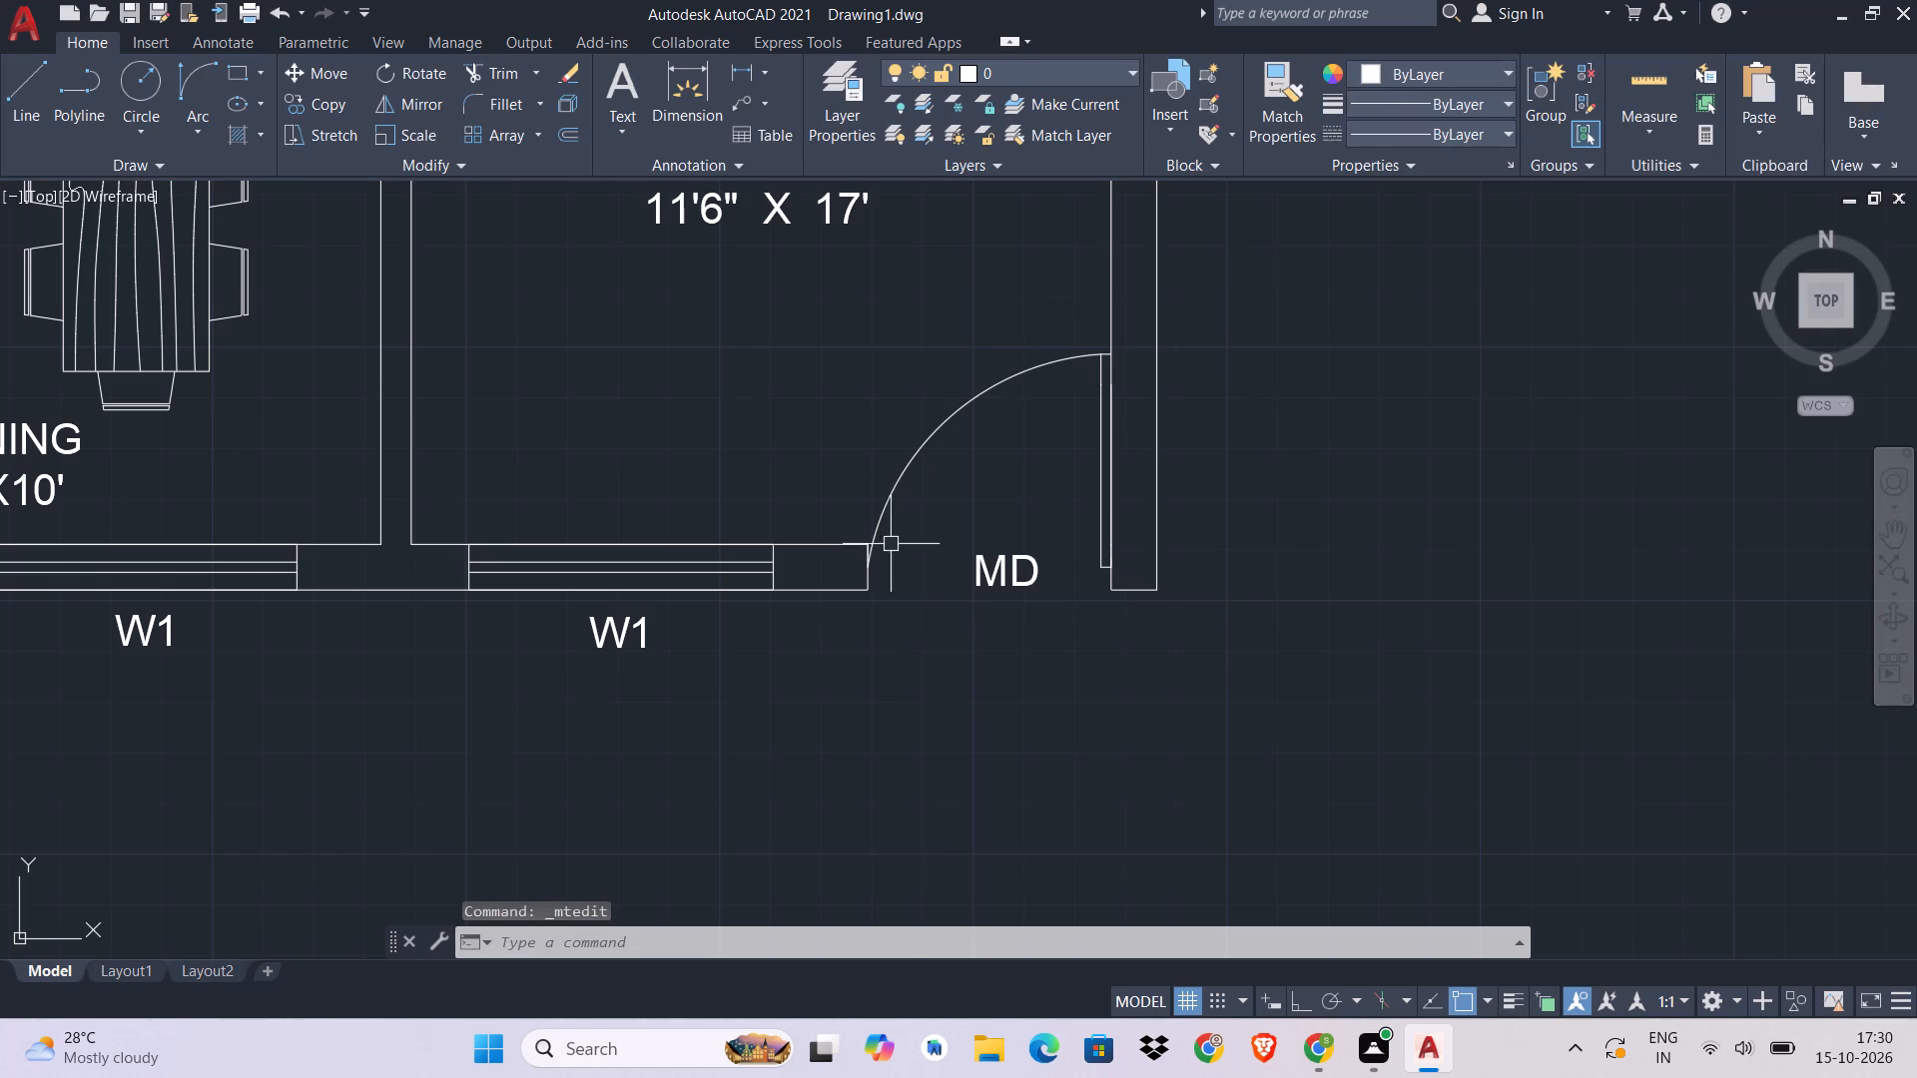
Extend the MD label at the main door with a person's name and ":)", widening the text box to keep one line.
{"action": "double_click", "coordinate": [993, 570]}
{"action": "left_click", "coordinate": [1078, 575]}
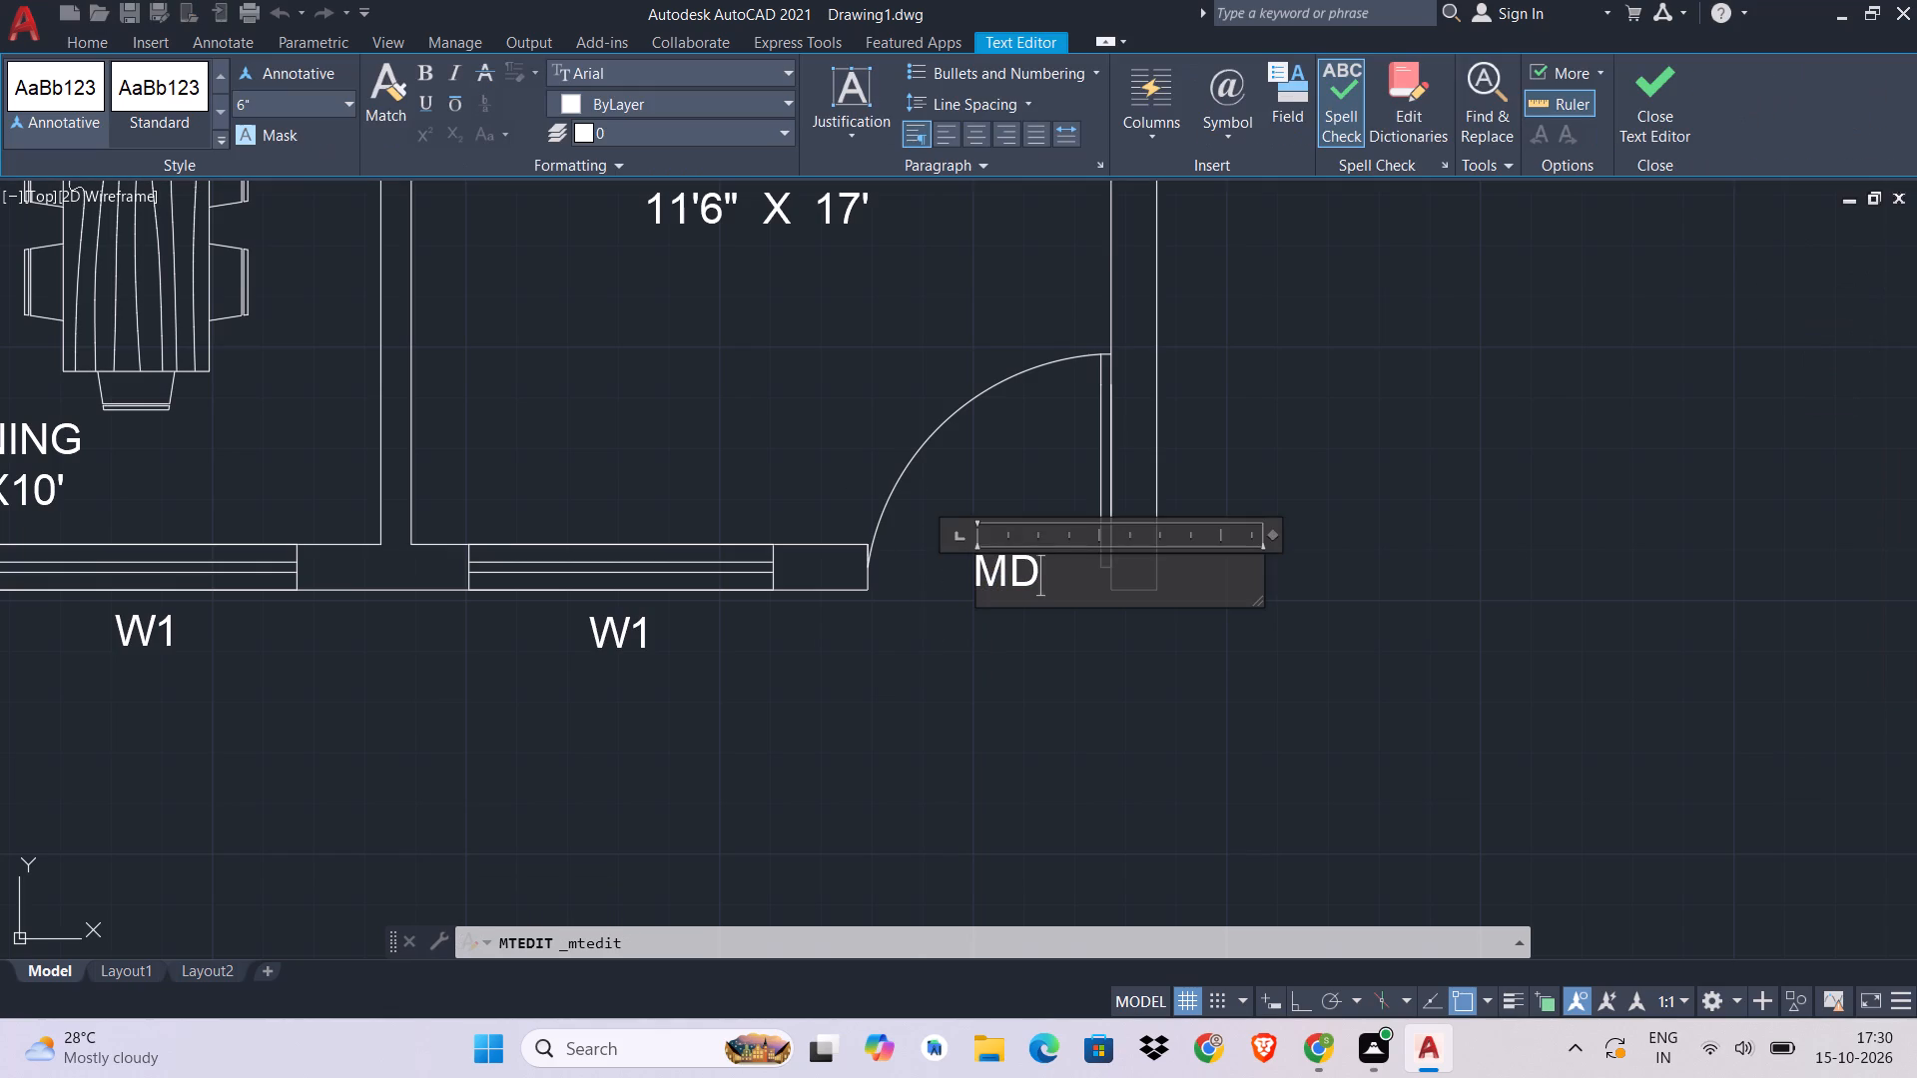
{"action": "key", "text": "space"}
{"action": "key", "text": "space"}
{"action": "key", "text": "space"}
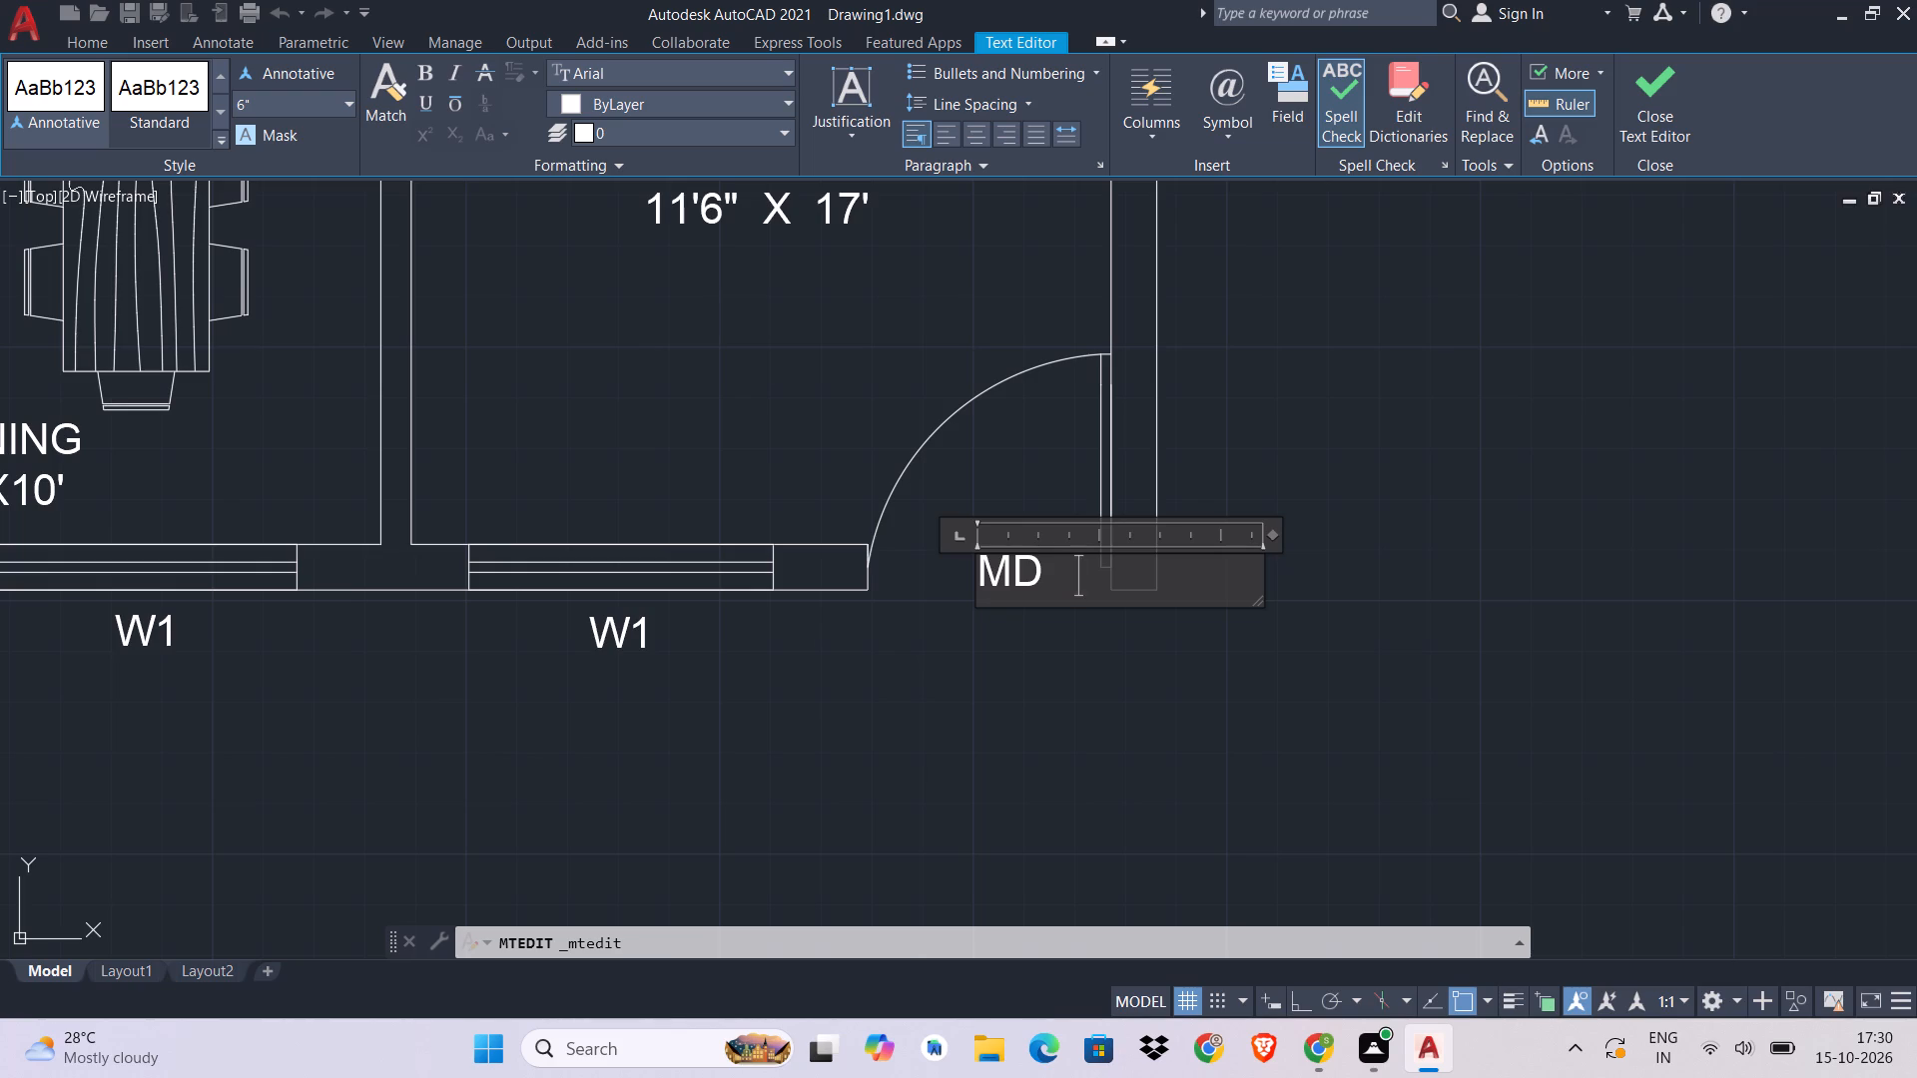
{"action": "key", "text": "BackSpace"}
{"action": "type", "text": "ZEESHAN"}
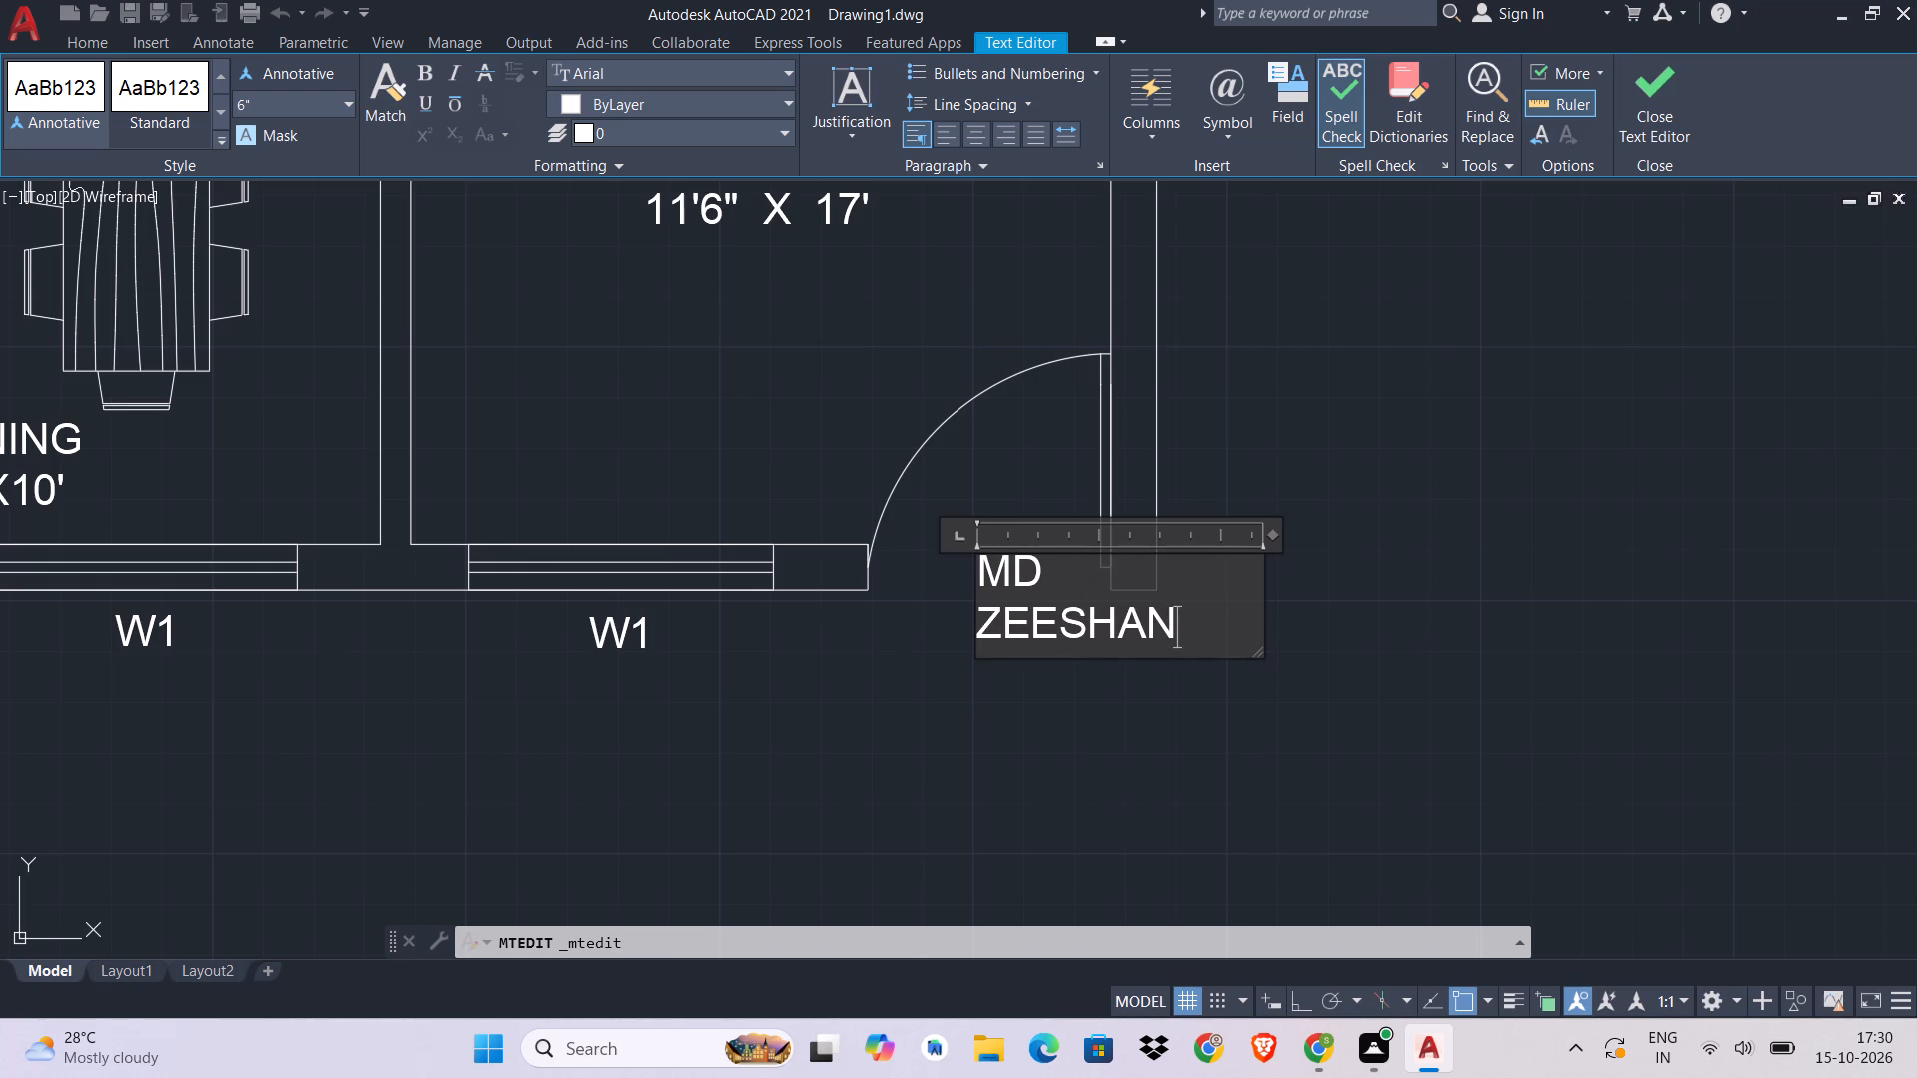
{"action": "left_click_drag", "start_coordinate": [1257, 654], "coordinate": [1315, 619]}
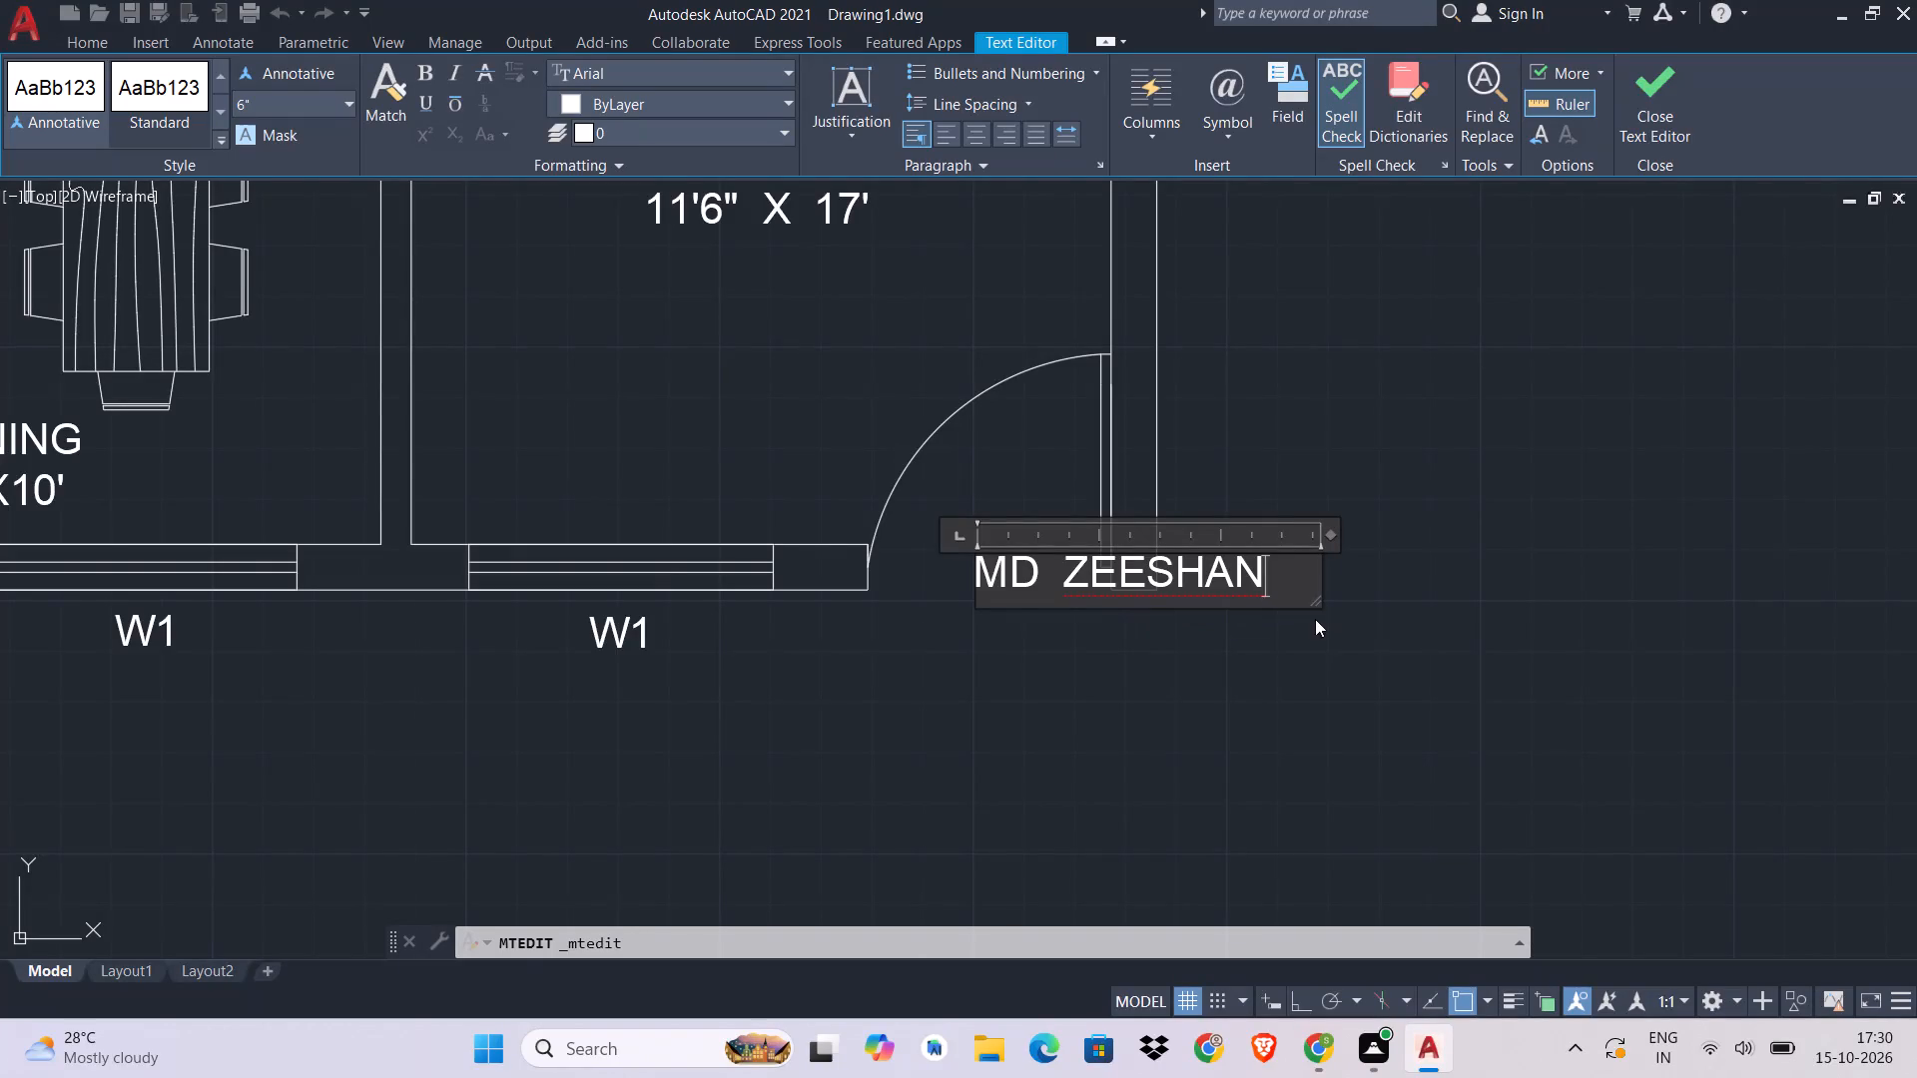
{"action": "left_click", "coordinate": [1276, 582]}
{"action": "key", "text": "space"}
{"action": "key", "text": "semicolon"}
{"action": "key", "text": "BackSpace"}
{"action": "key", "text": "shift+colon"}
{"action": "key", "text": "0"}
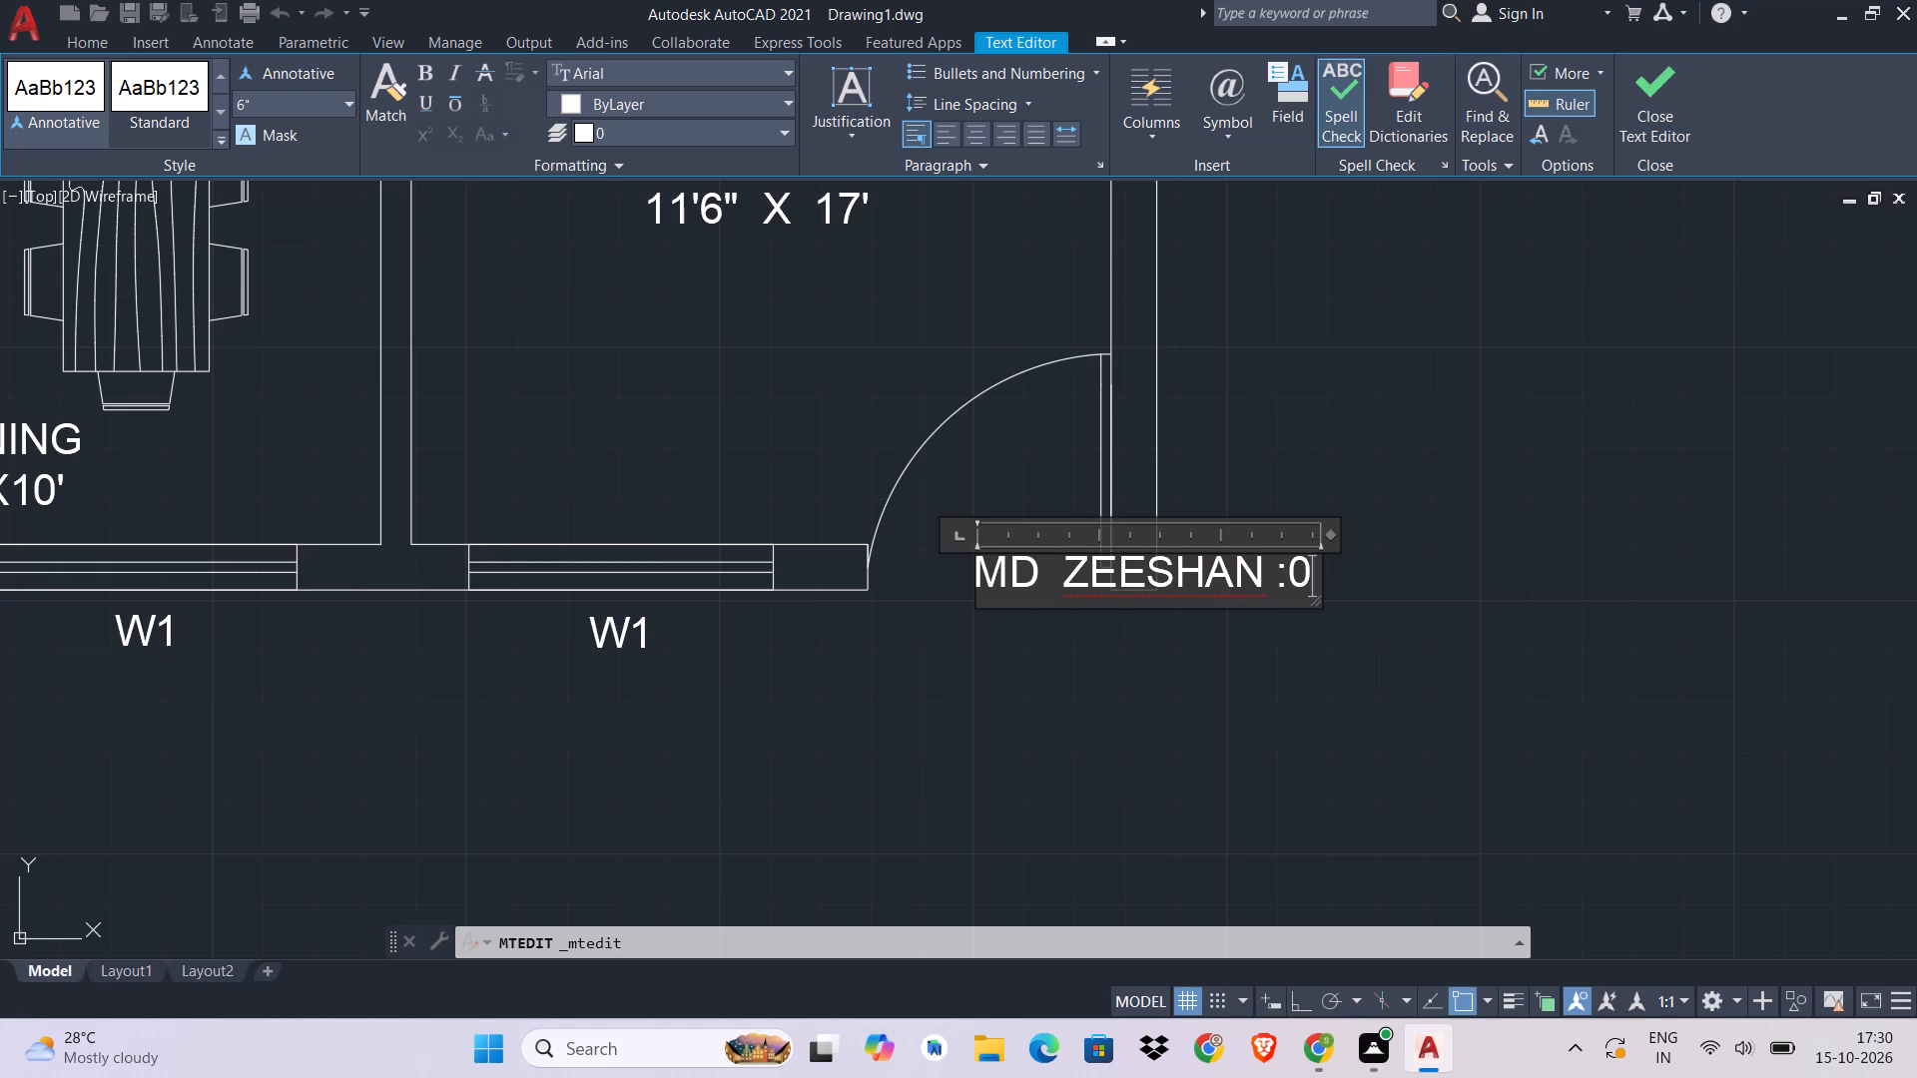
{"action": "key", "text": "BackSpace"}
{"action": "key", "text": "shift+parenright"}
{"action": "left_click", "coordinate": [1505, 579]}
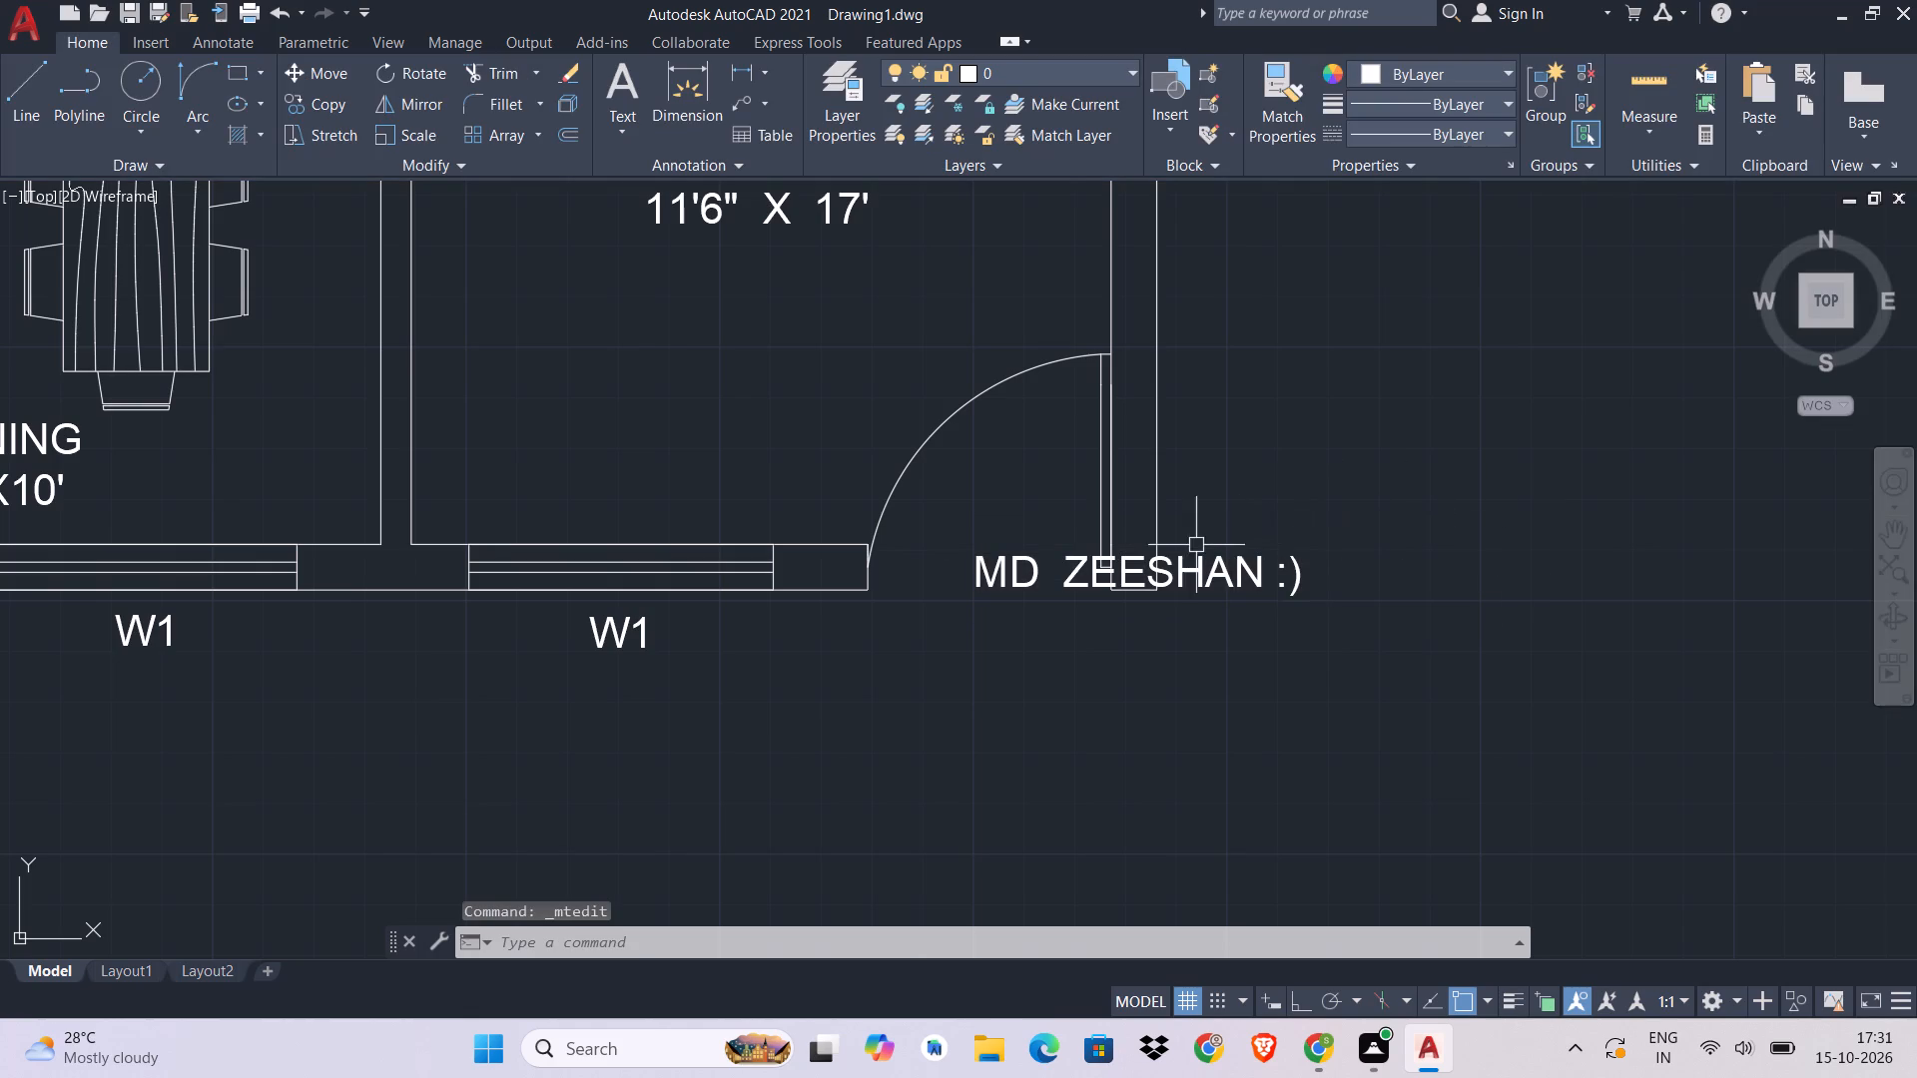
Reopen the main door label for editing at the end of its text.
{"action": "double_click", "coordinate": [1157, 561]}
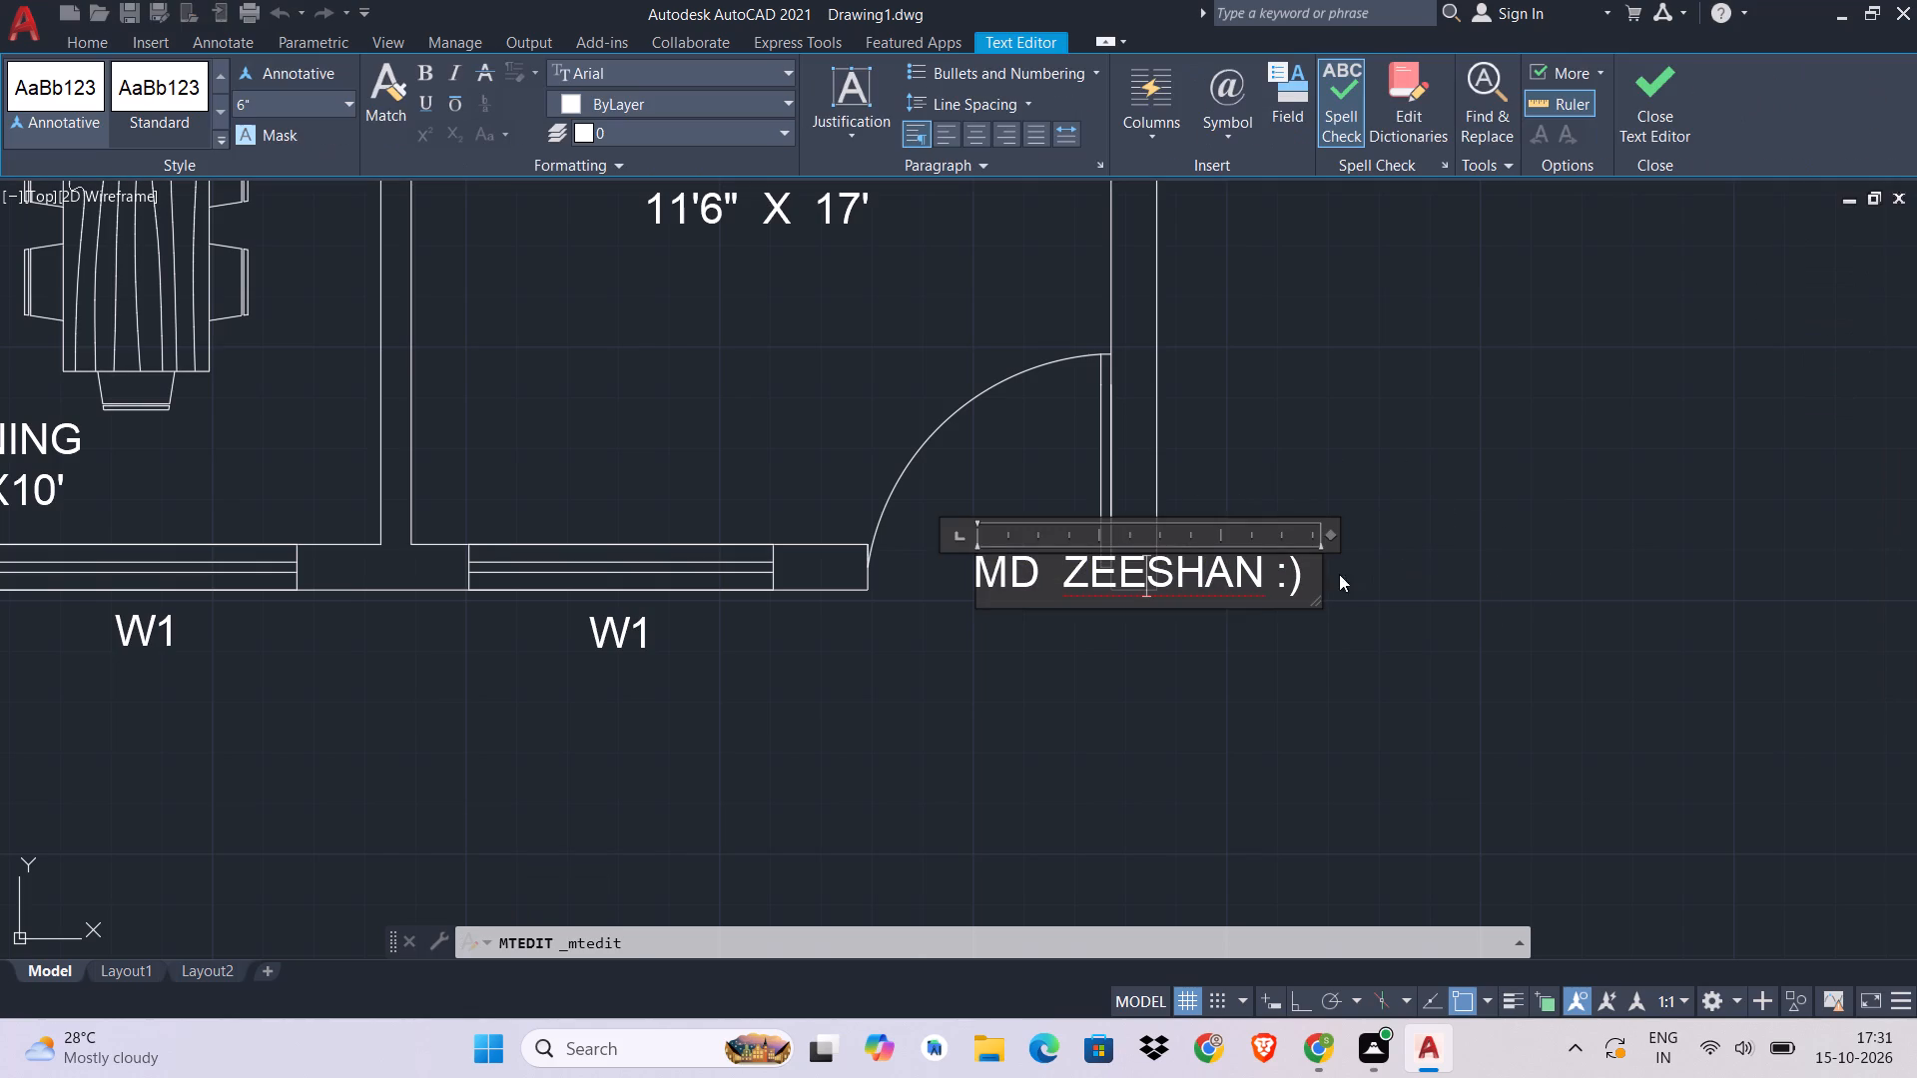
{"action": "left_click", "coordinate": [1311, 578]}
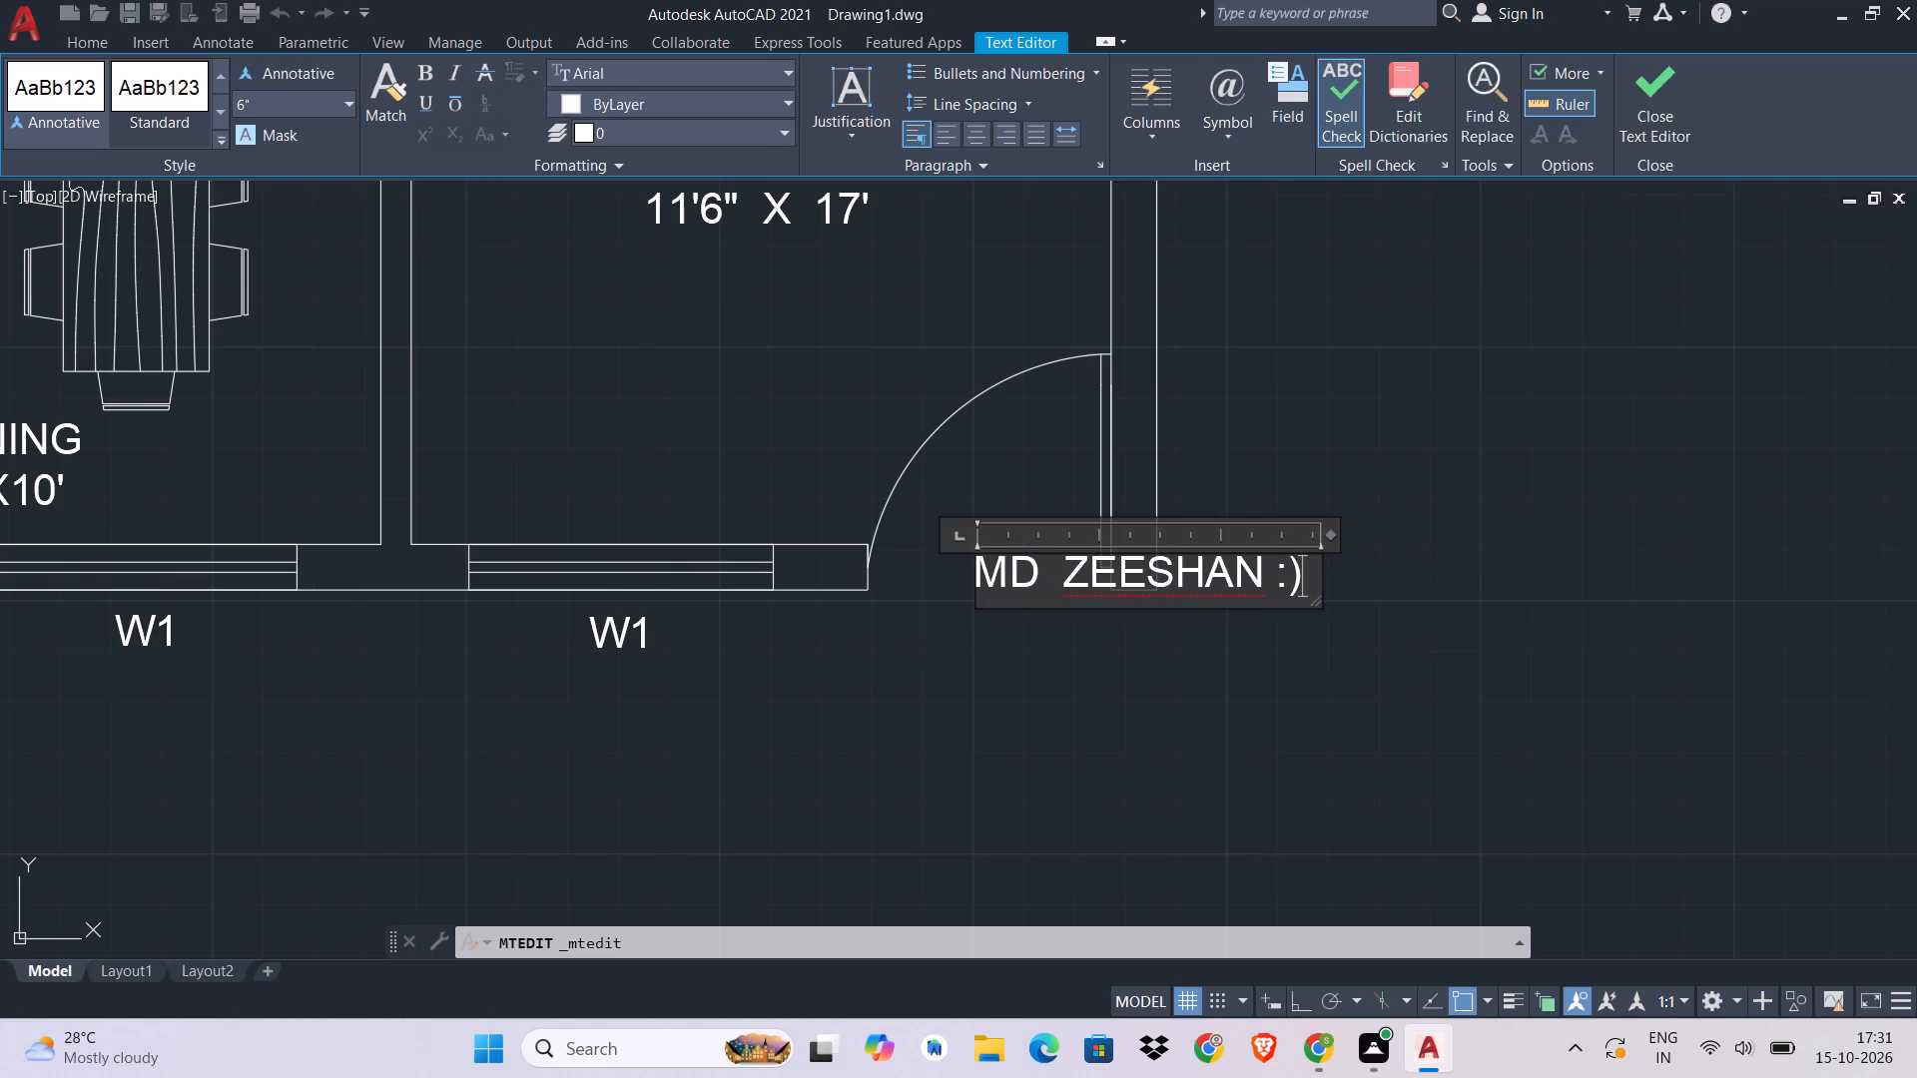
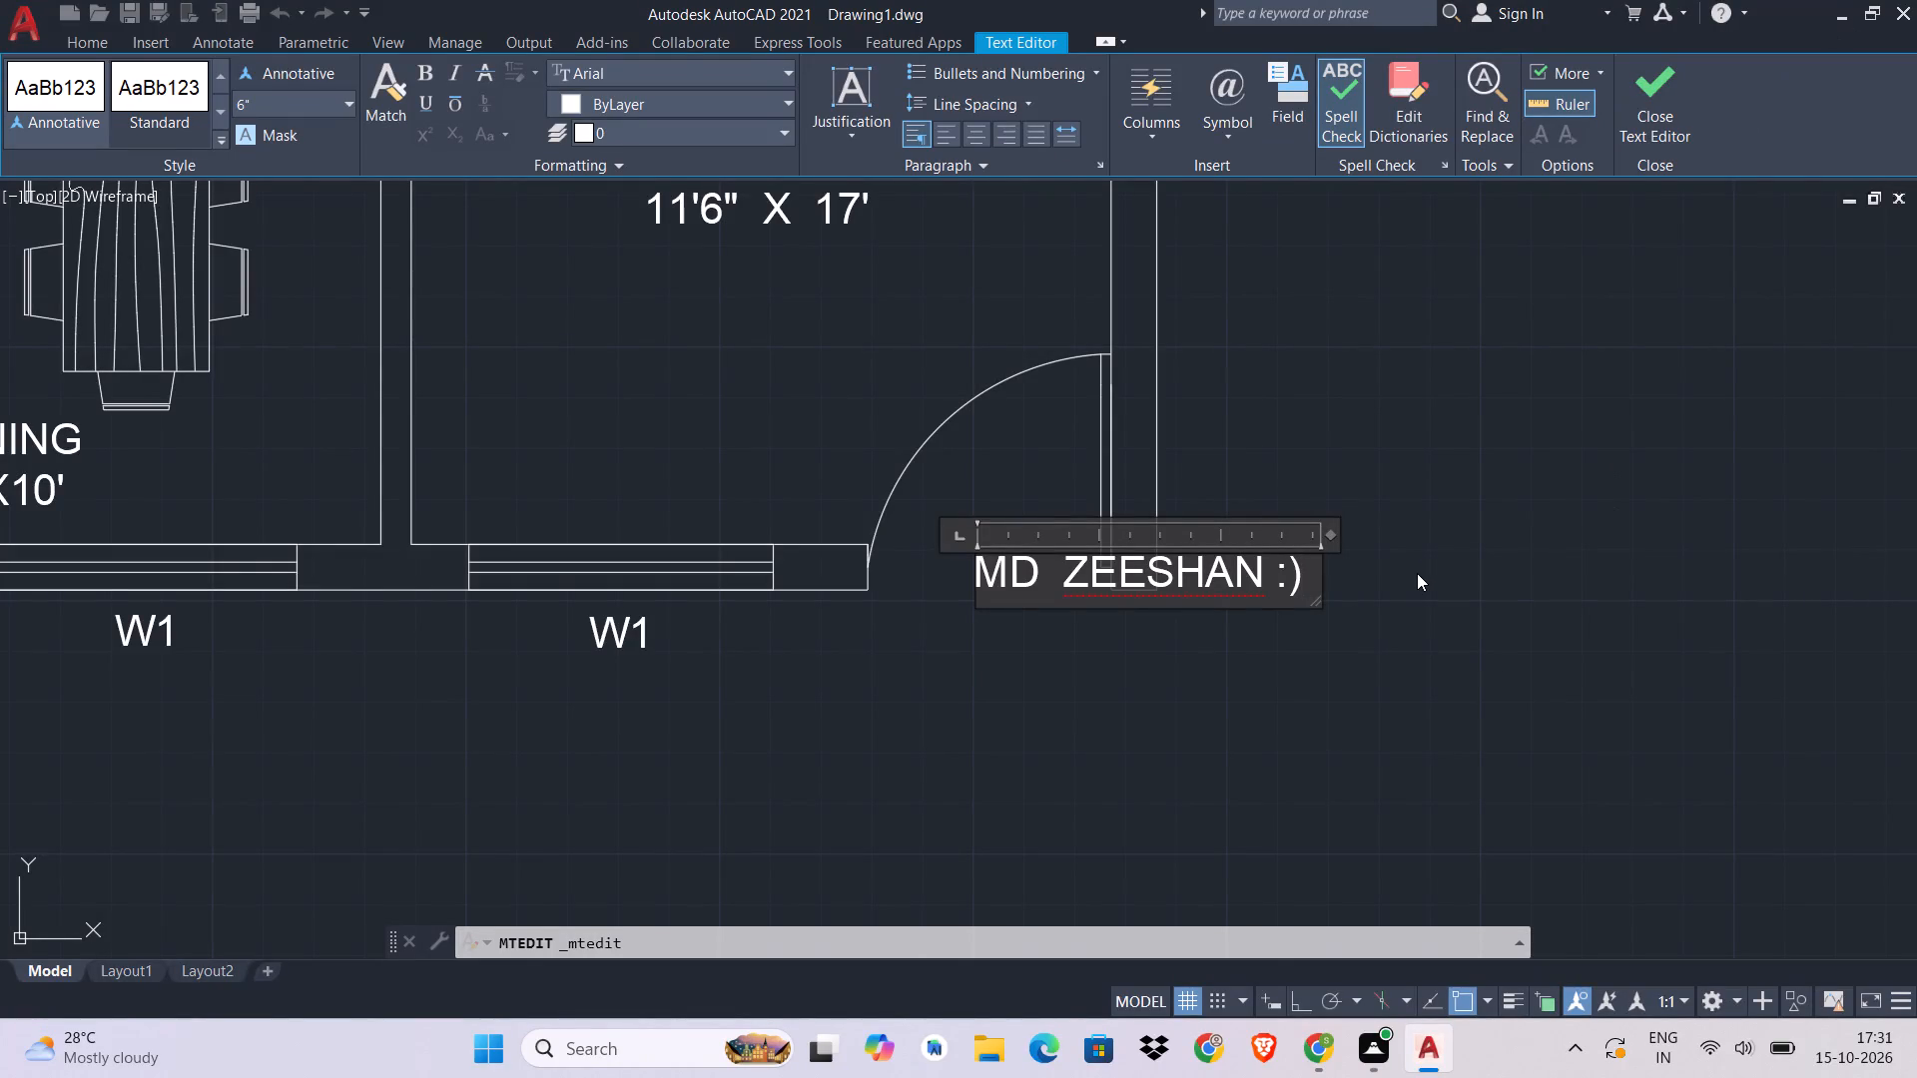
Replace the text at the living room's main door with the label MD.
{"action": "key", "text": "BackSpace"}
{"action": "key", "text": "BackSpace"}
{"action": "key", "text": "BackSpace"}
{"action": "key", "text": "BackSpace"}
{"action": "key", "text": "BackSpace"}
{"action": "key", "text": "BackSpace"}
{"action": "key", "text": "BackSpace"}
{"action": "key", "text": "BackSpace"}
{"action": "key", "text": "BackSpace"}
{"action": "key", "text": "BackSpace"}
{"action": "key", "text": "BackSpace"}
{"action": "key", "text": "BackSpace"}
{"action": "key", "text": "BackSpace"}
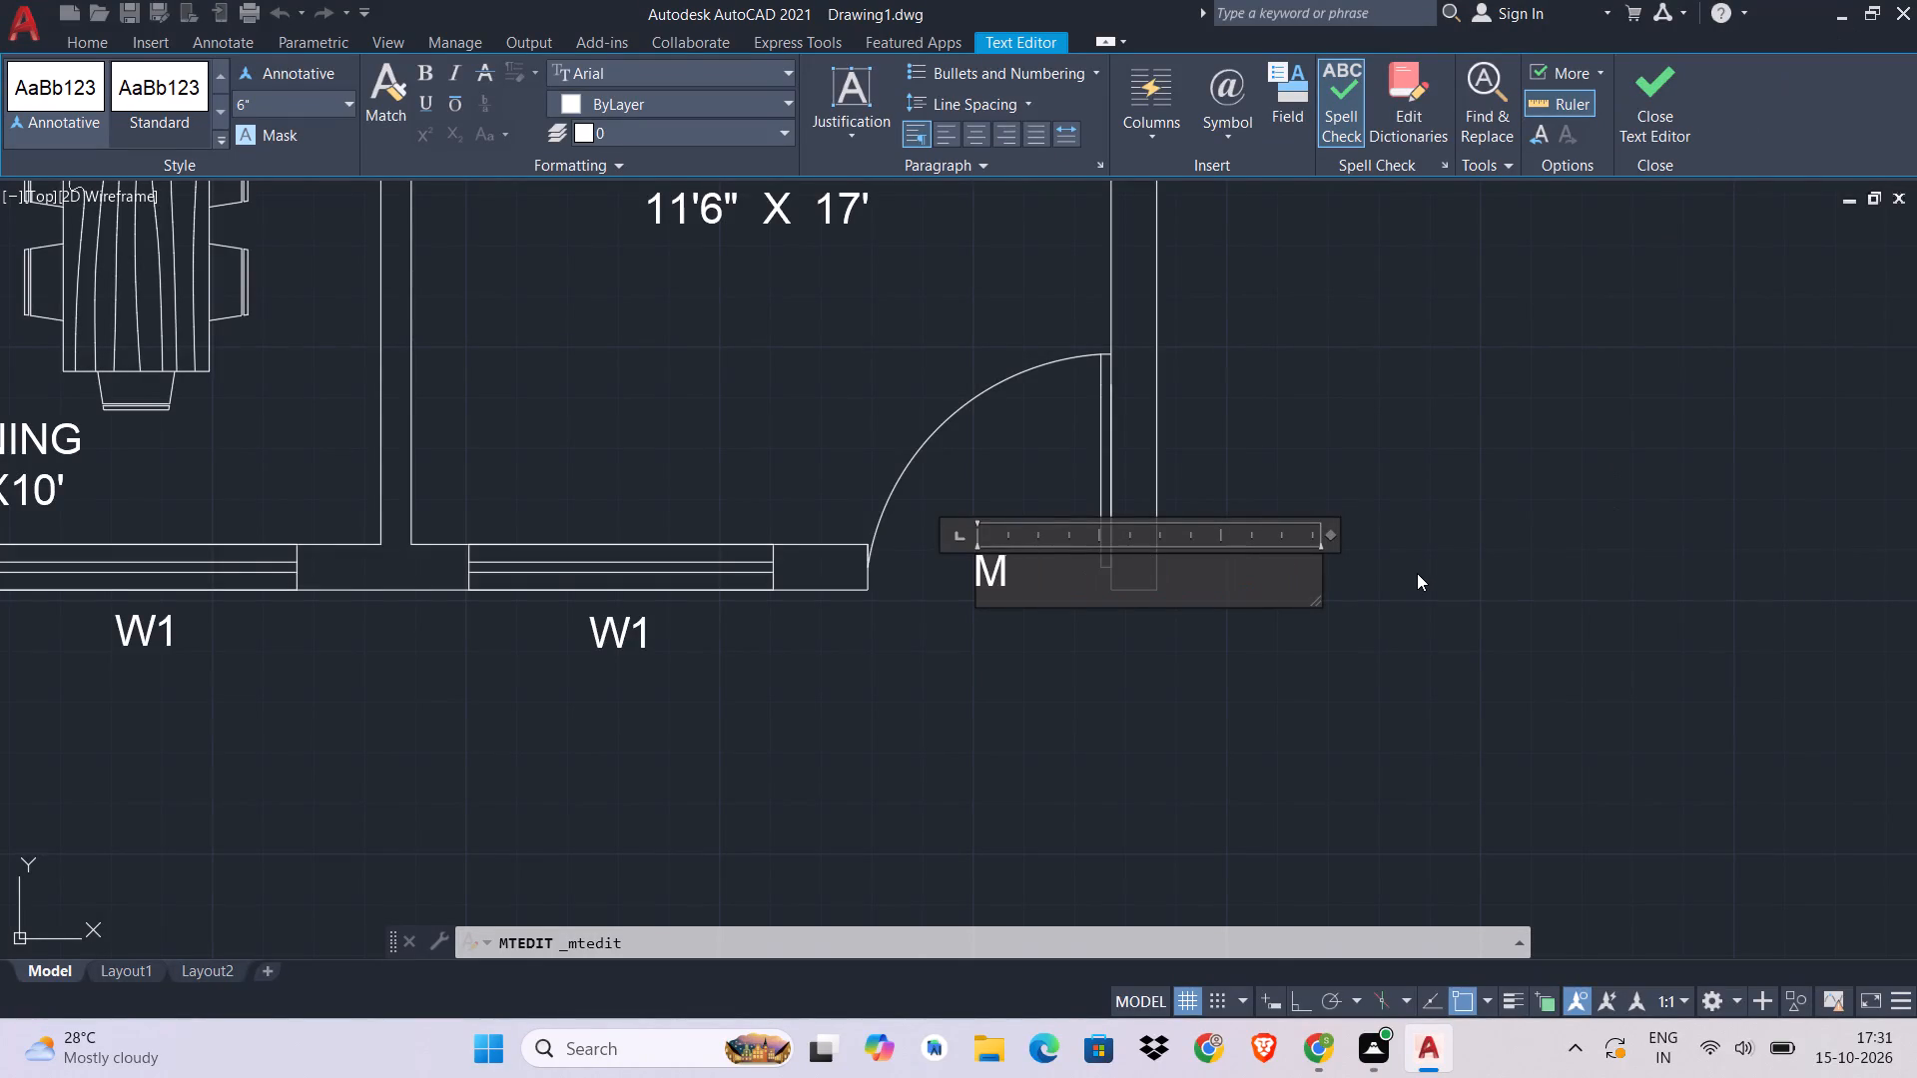
{"action": "key", "text": "d"}
{"action": "left_click", "coordinate": [1613, 155]}
{"action": "left_click", "coordinate": [1655, 117]}
Copy the MD label from the main door to the door of the toilet beside the staircase.
{"action": "scroll", "coordinate": [1050, 568], "scroll_direction": "down", "scroll_amount": 1}
{"action": "left_click", "coordinate": [1013, 559]}
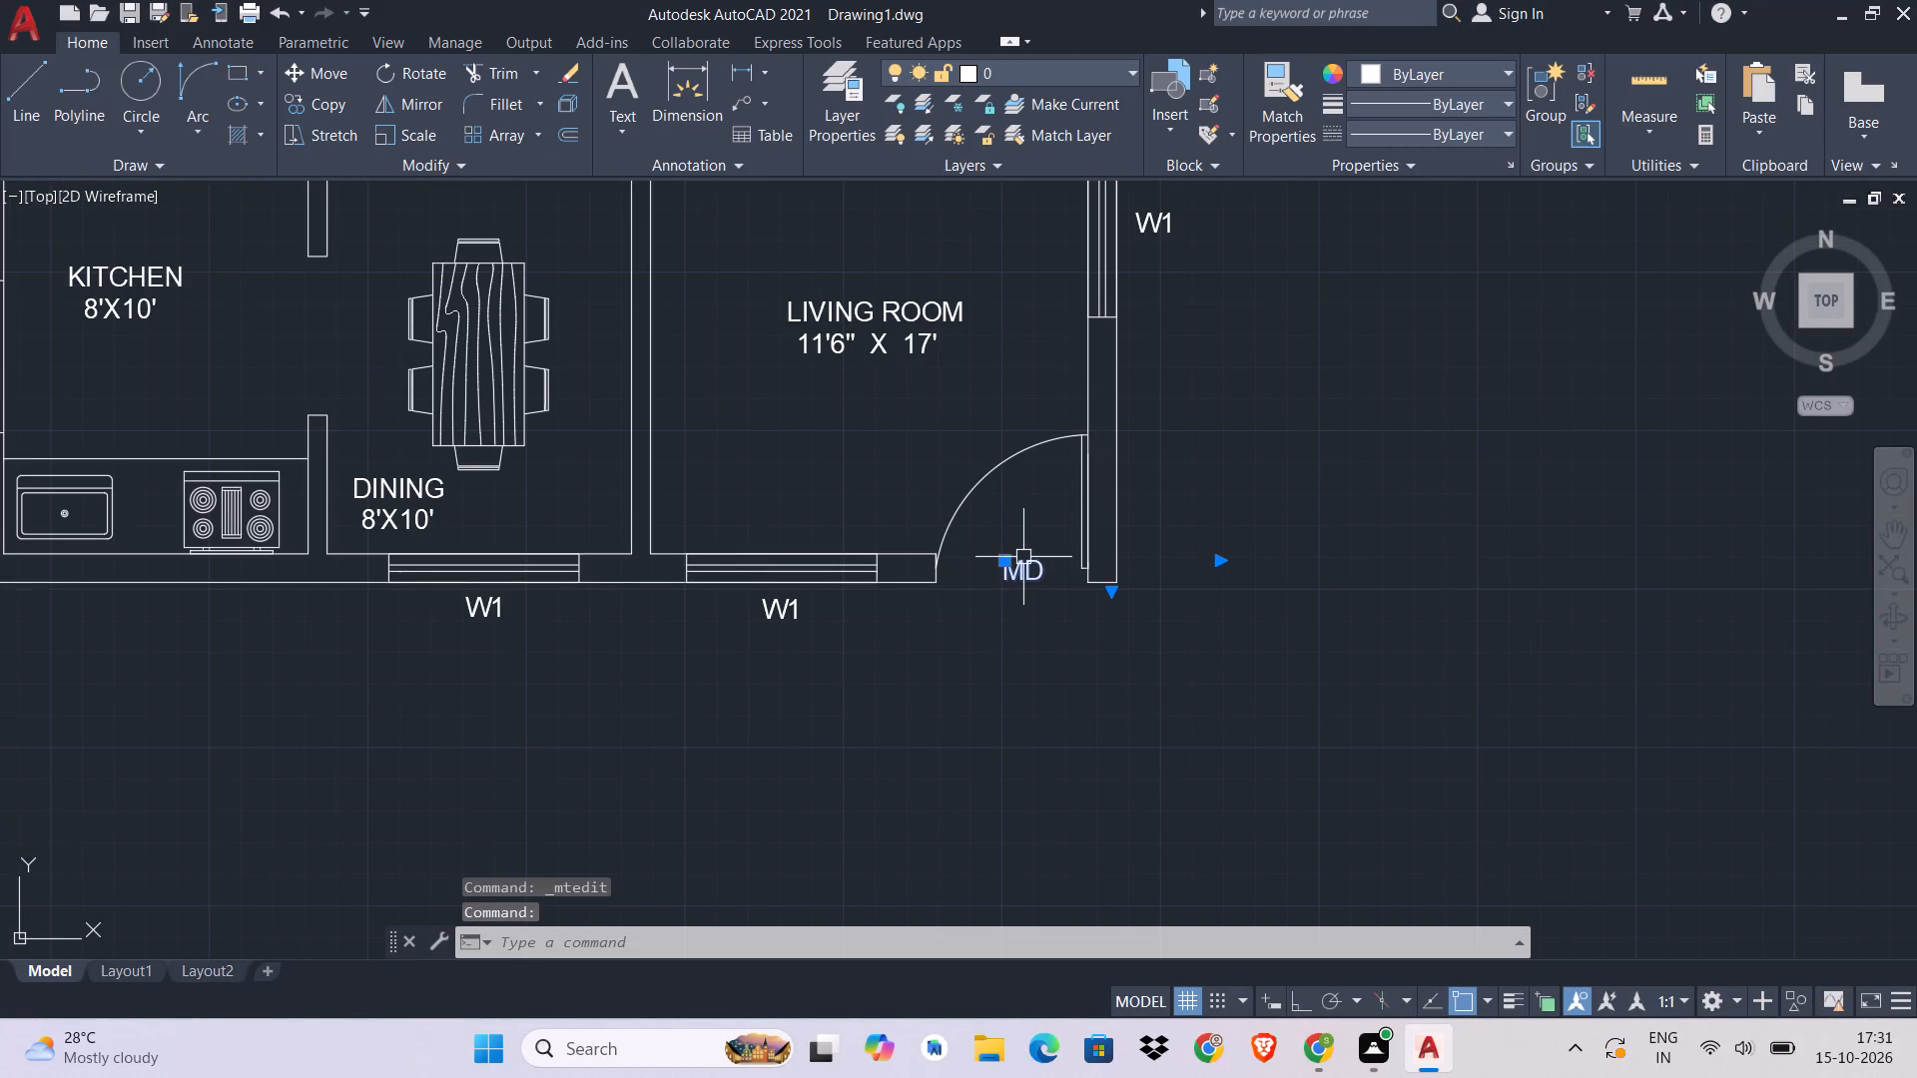
{"action": "key", "text": "c"}
{"action": "type", "text": "O"}
{"action": "key", "text": "space"}
{"action": "left_click", "coordinate": [990, 582]}
{"action": "middle_click_drag", "start_coordinate": [843, 430], "coordinate": [1056, 616]}
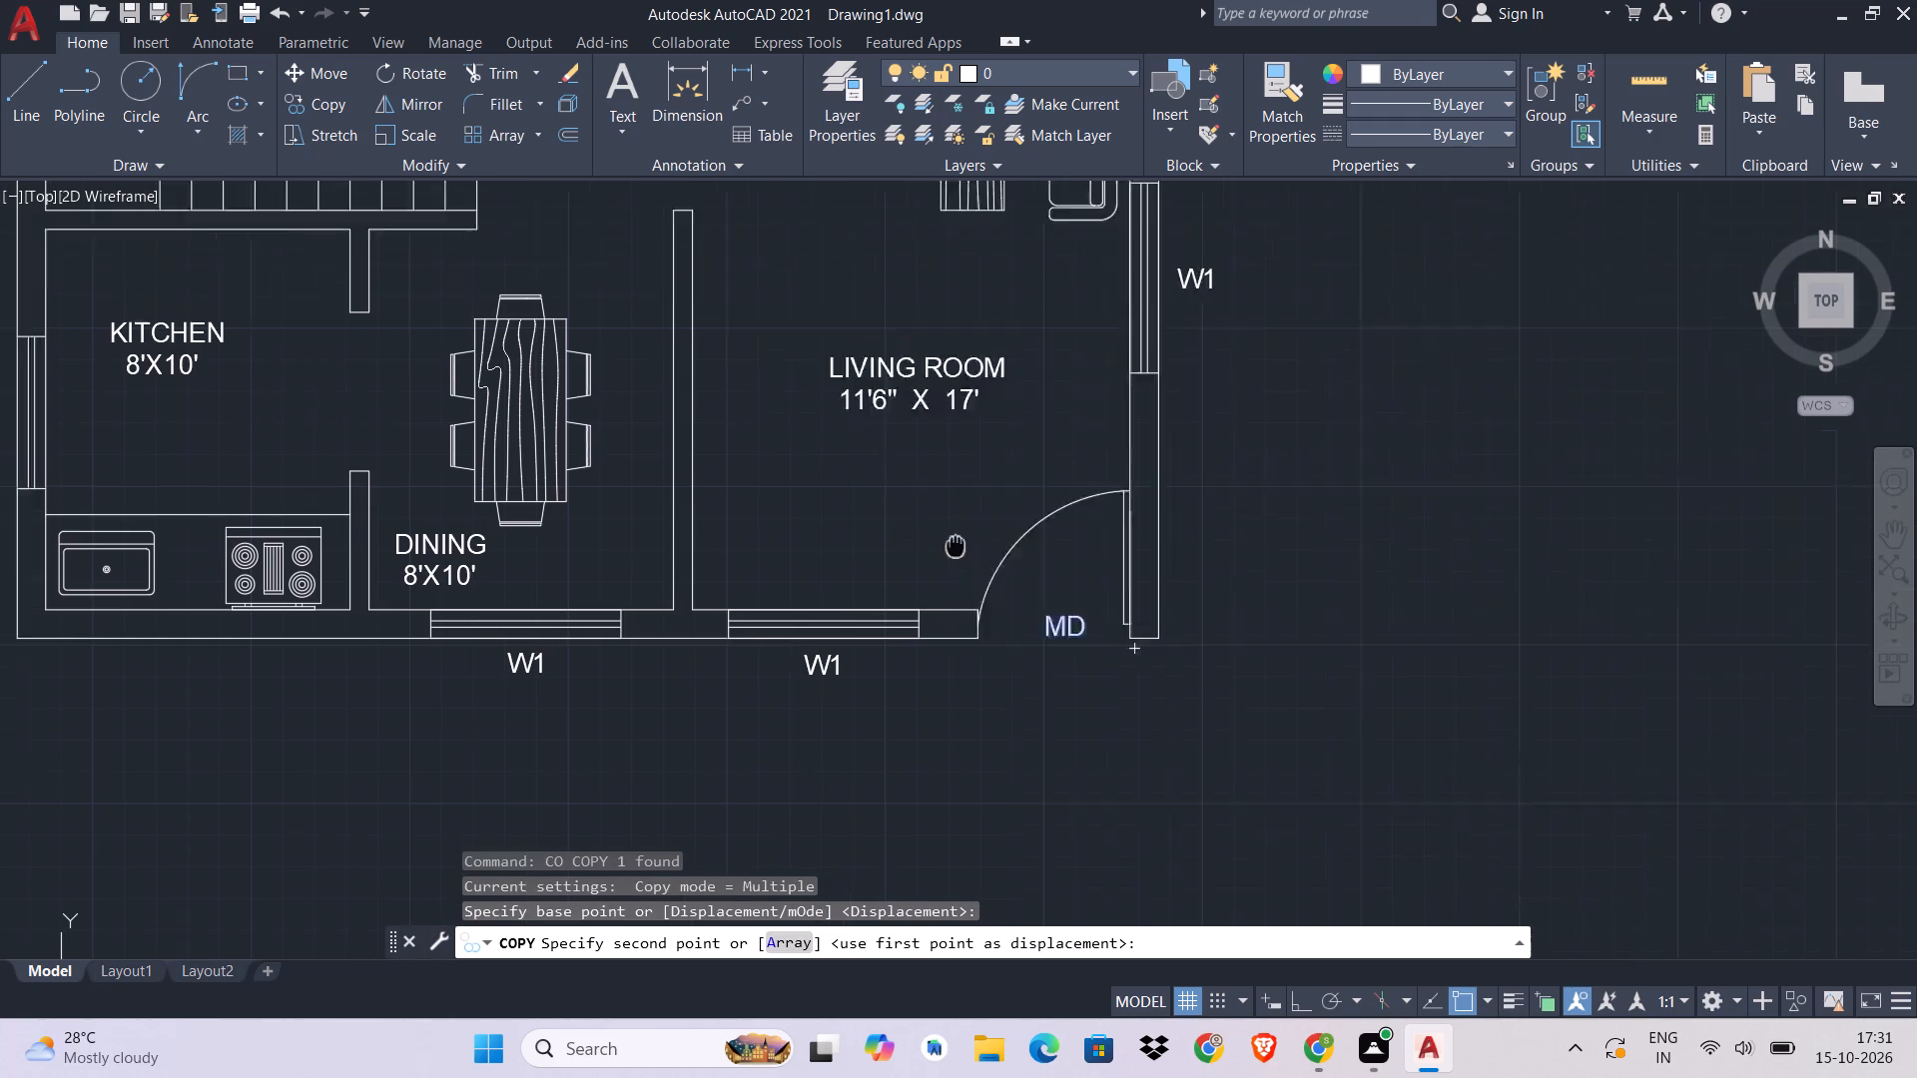
{"action": "middle_click_drag", "start_coordinate": [1056, 616], "coordinate": [1123, 653]}
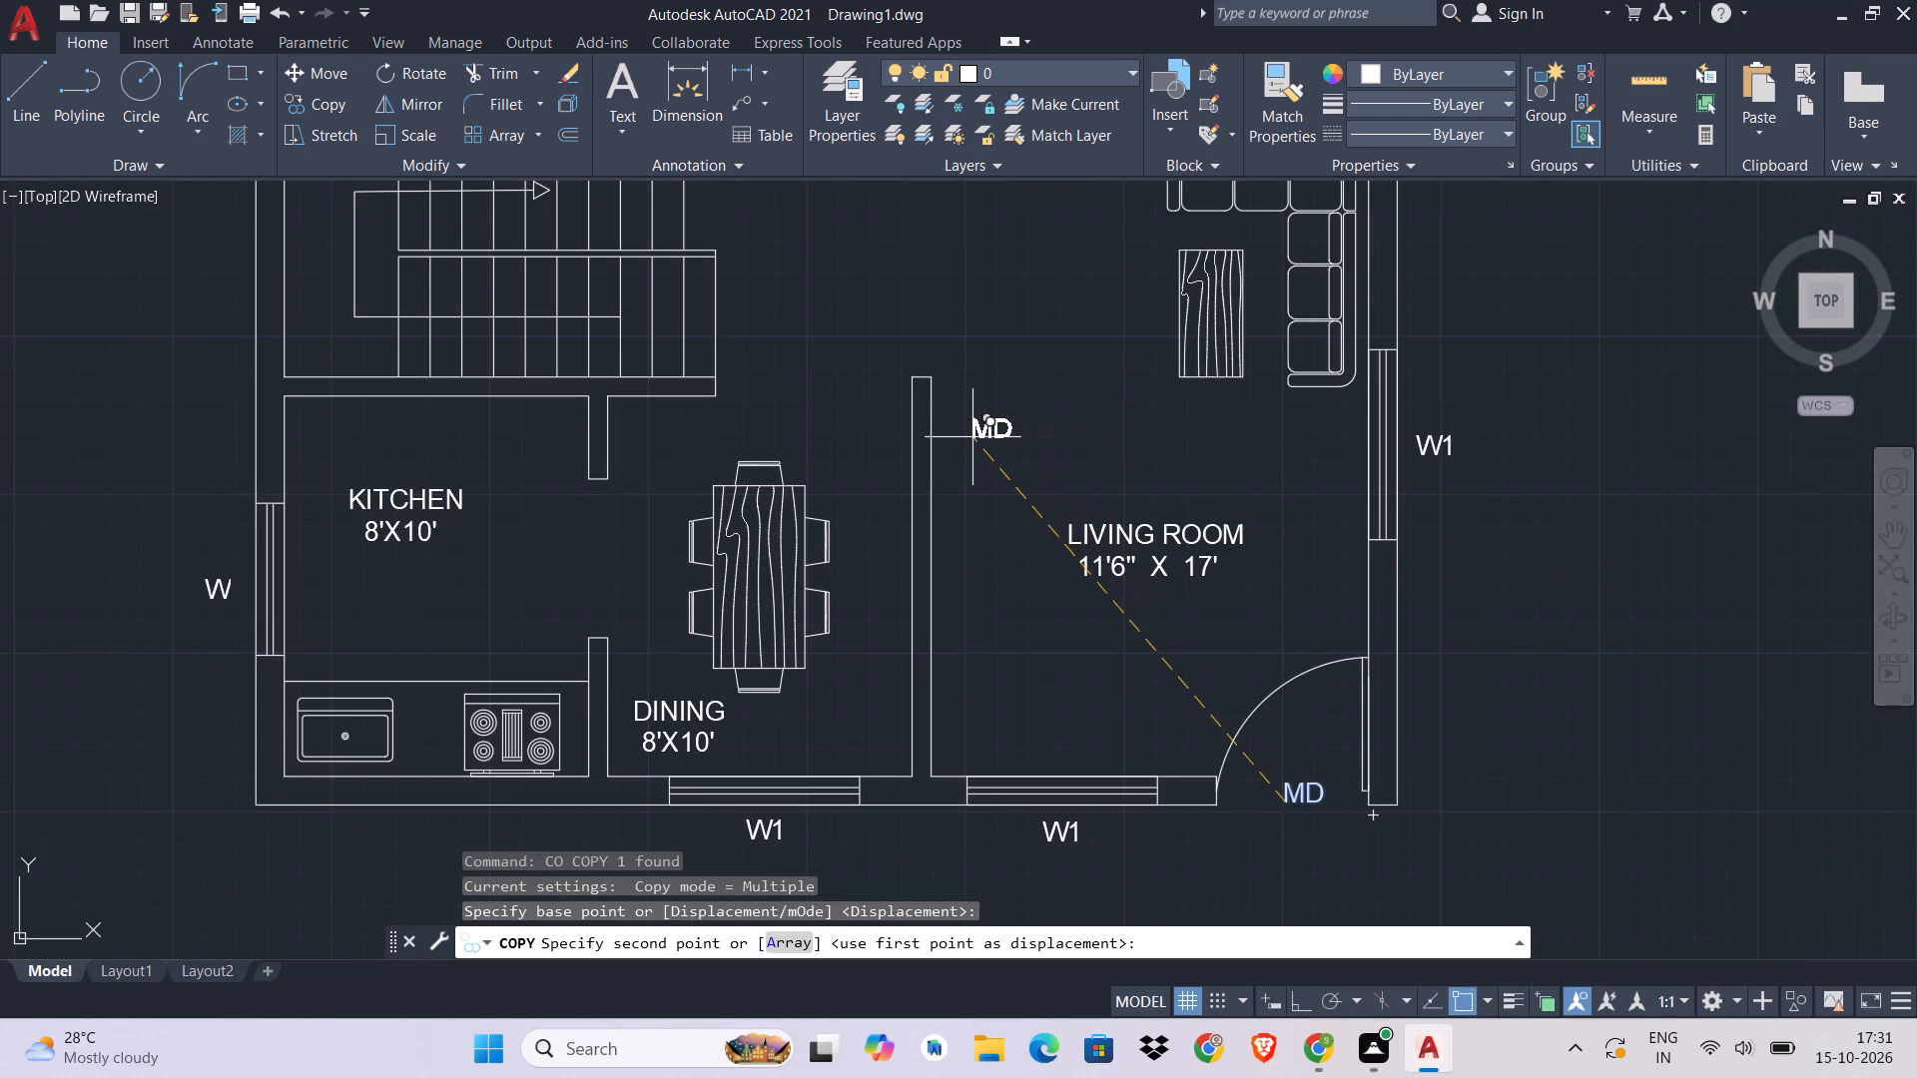
{"action": "middle_click_drag", "start_coordinate": [908, 482], "coordinate": [1009, 540]}
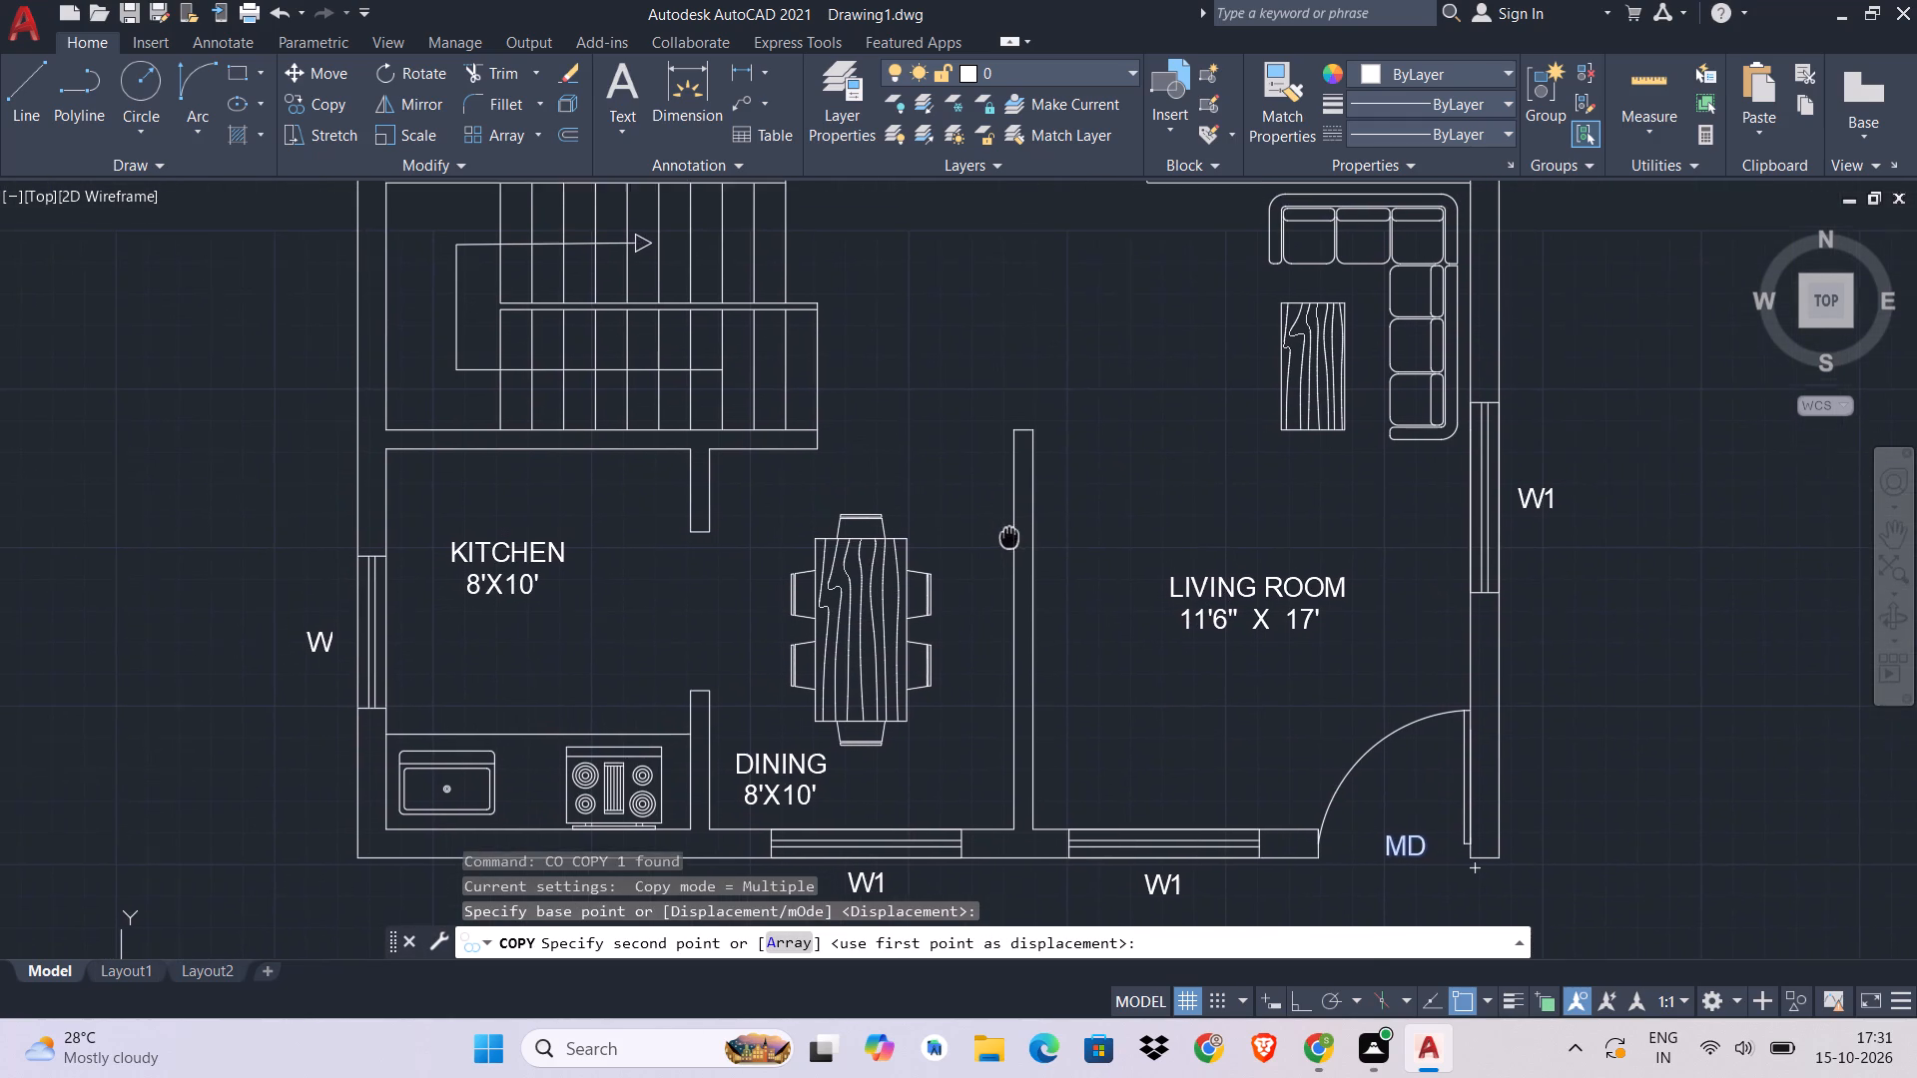
{"action": "middle_click_drag", "start_coordinate": [1009, 540], "coordinate": [1009, 577]}
{"action": "middle_click_drag", "start_coordinate": [963, 474], "coordinate": [1046, 631]}
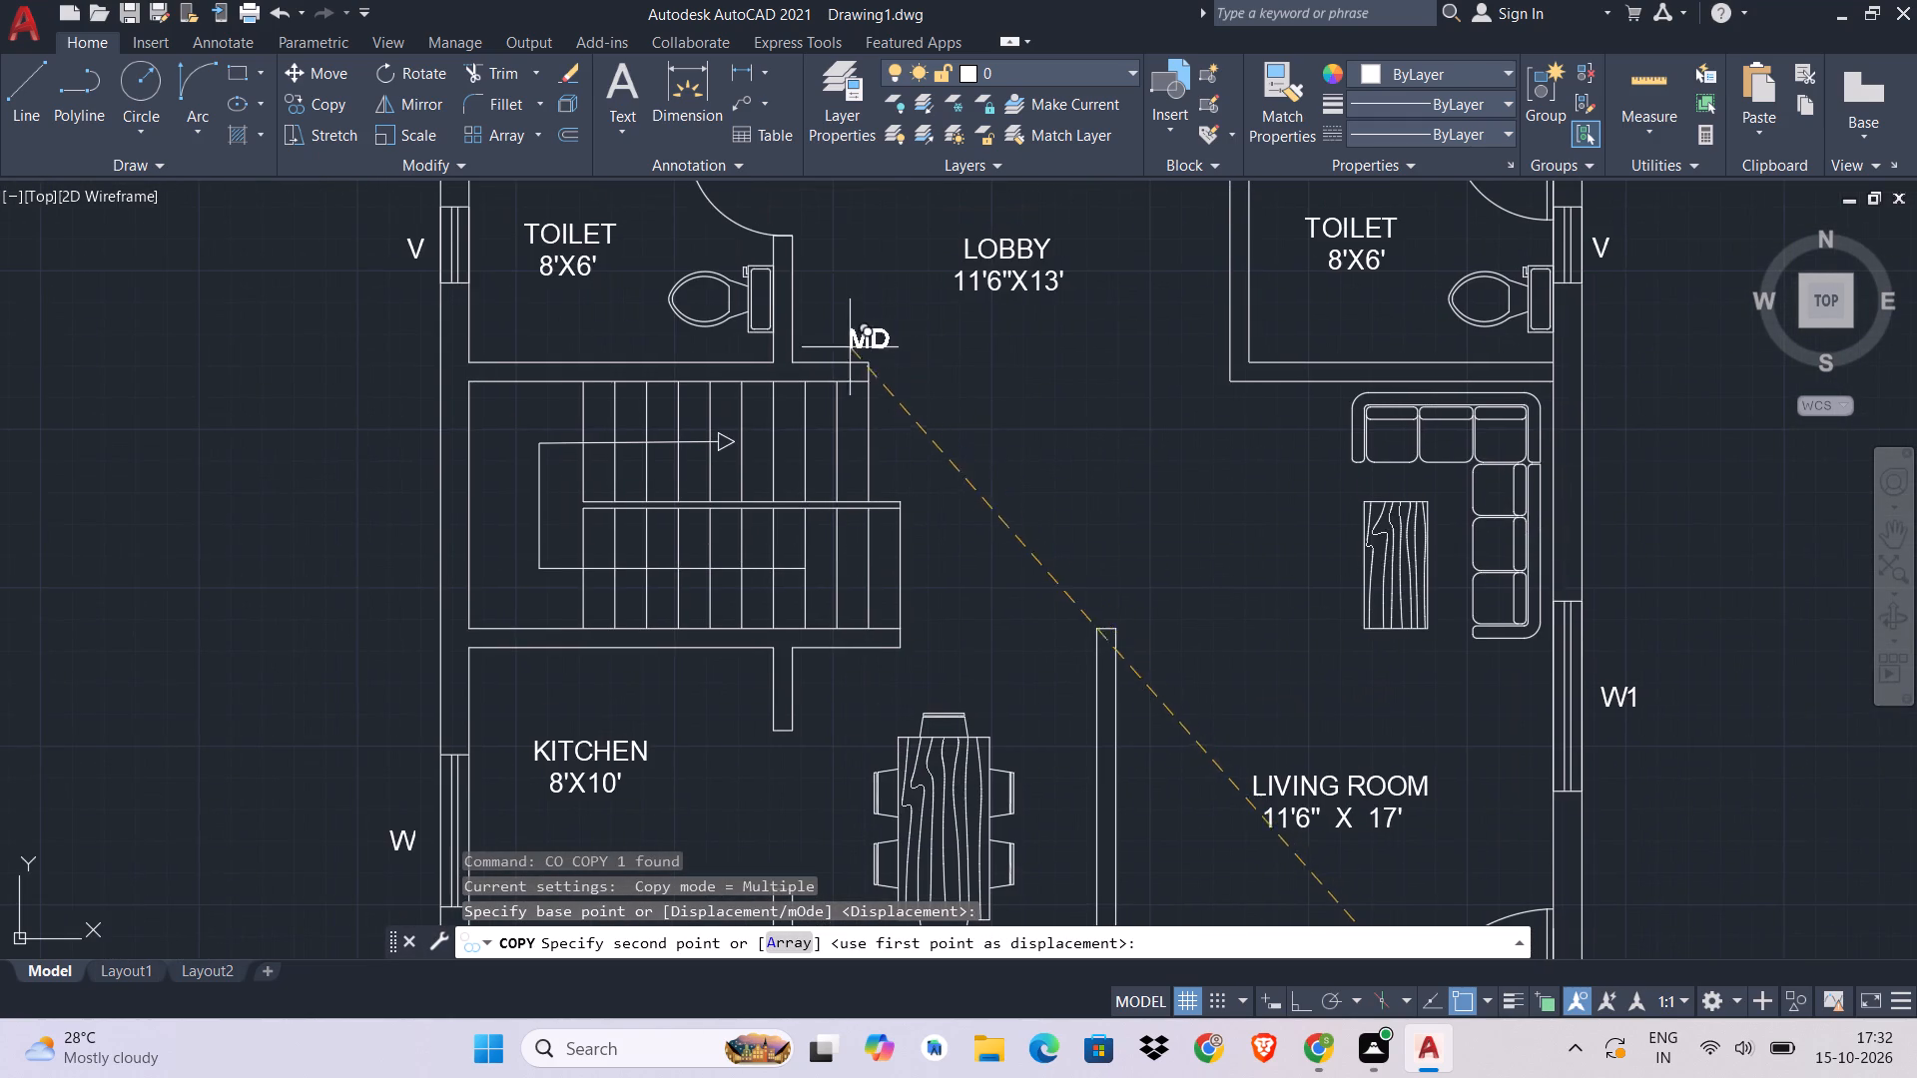
{"action": "middle_click_drag", "start_coordinate": [824, 328], "coordinate": [844, 593]}
{"action": "left_click", "coordinate": [778, 471]}
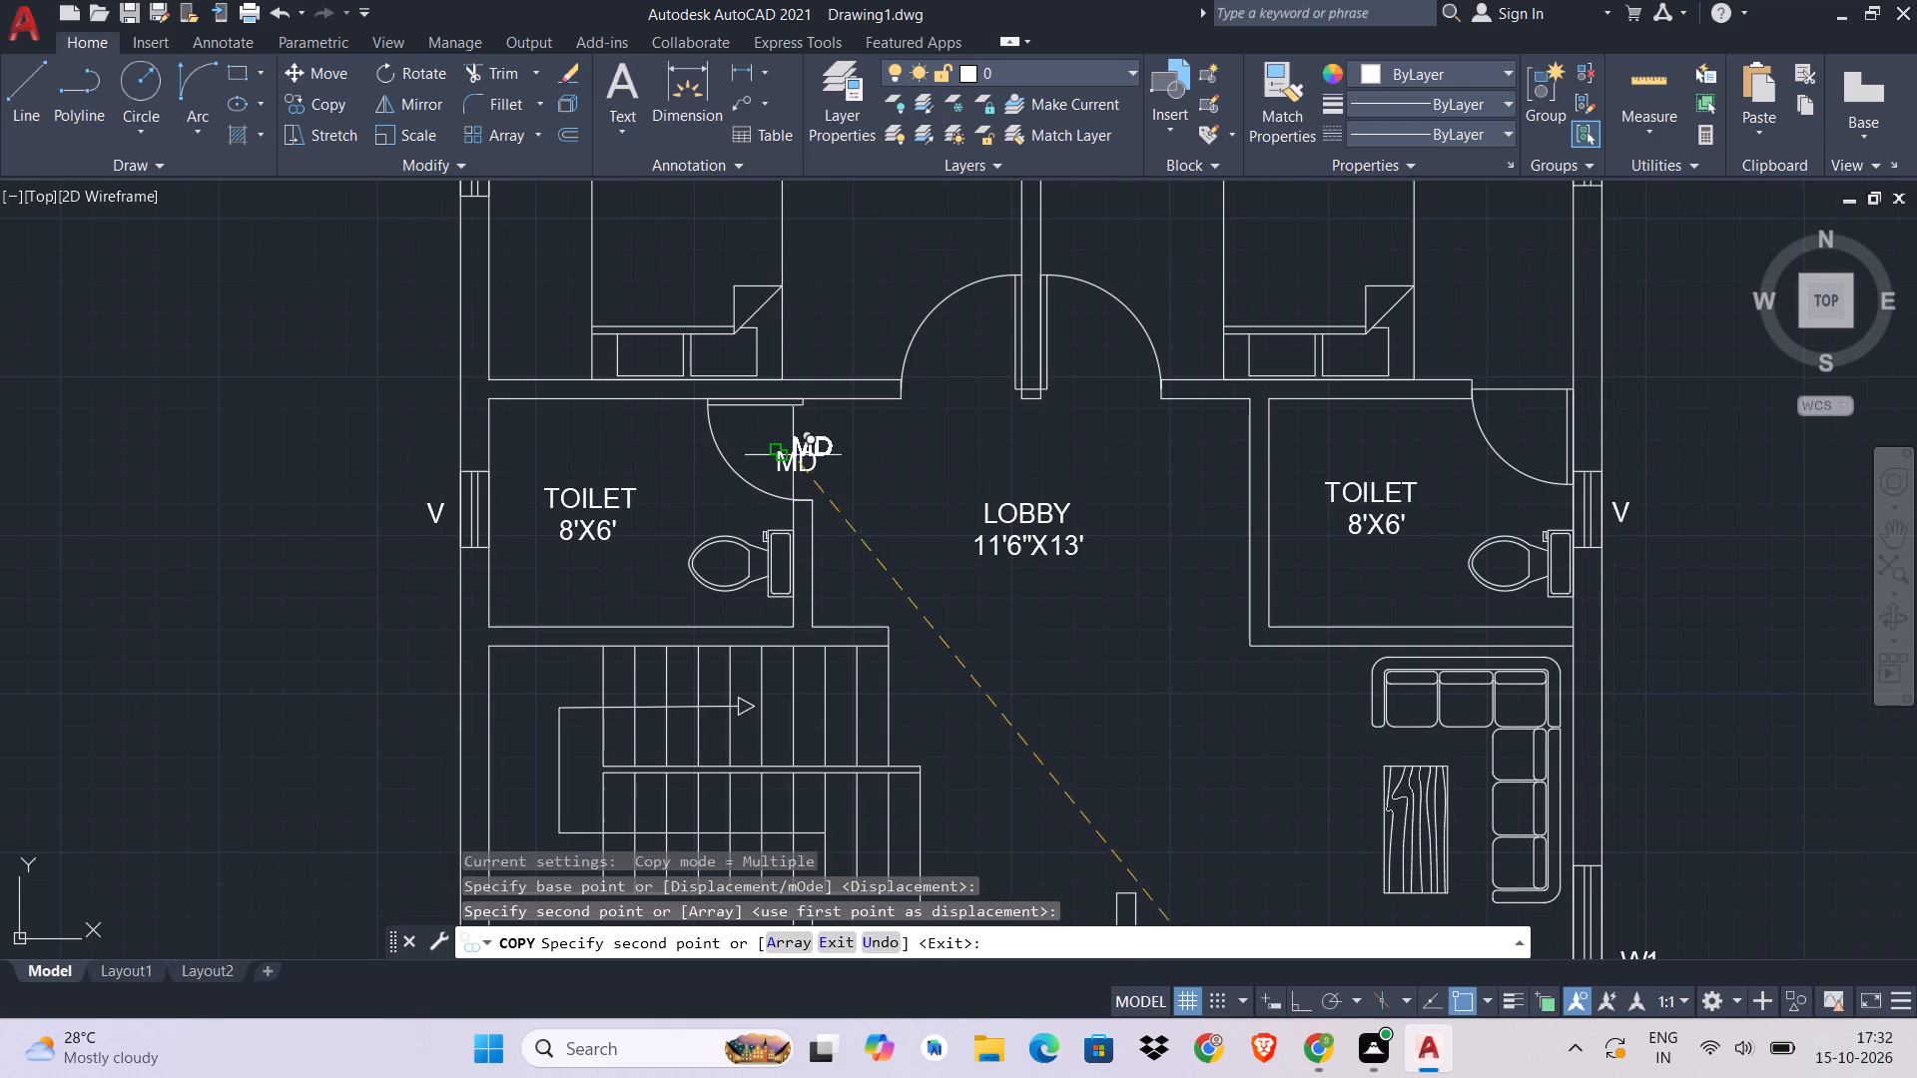
{"action": "key", "text": "Escape"}
Change the copied label at the staircase-side toilet door to D1.
{"action": "scroll", "coordinate": [793, 458], "scroll_direction": "up", "scroll_amount": 3}
{"action": "double_click", "coordinate": [793, 460]}
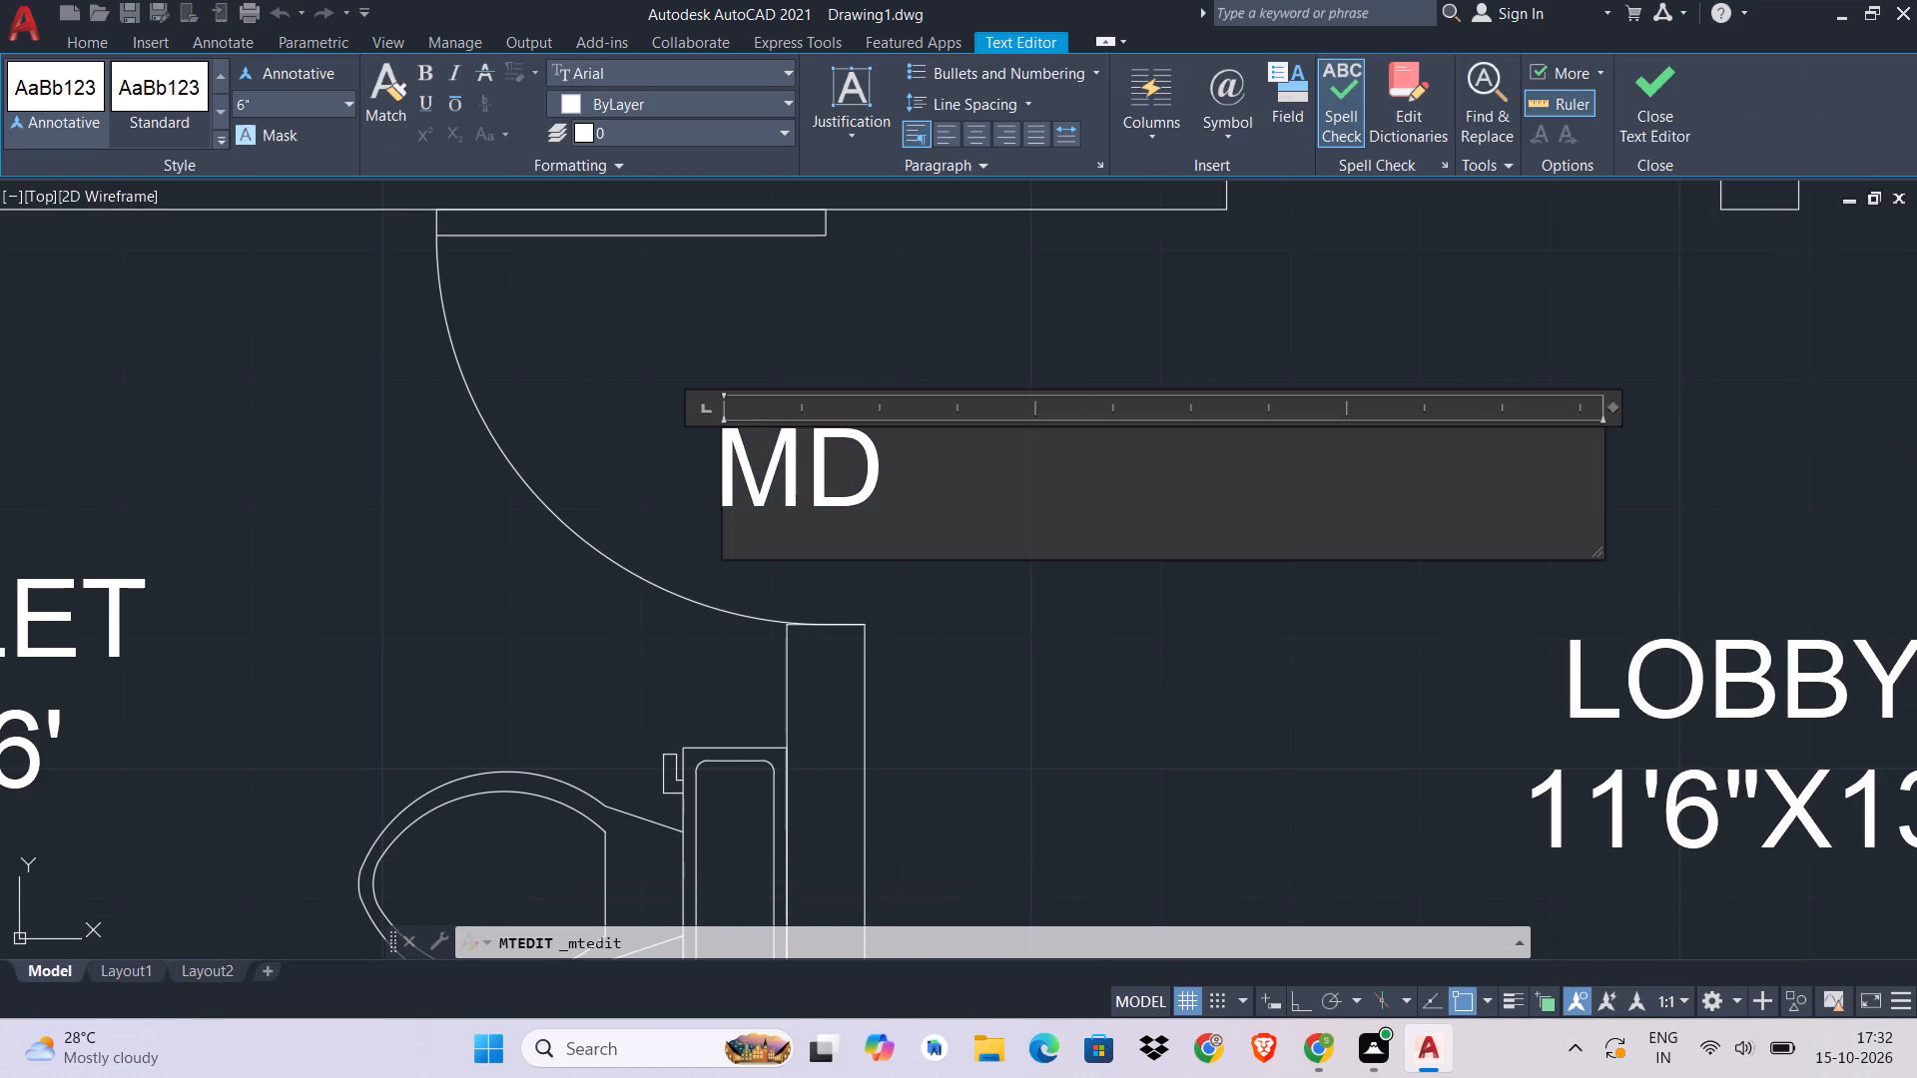
{"action": "key", "text": "BackSpace"}
{"action": "left_click", "coordinate": [820, 525]}
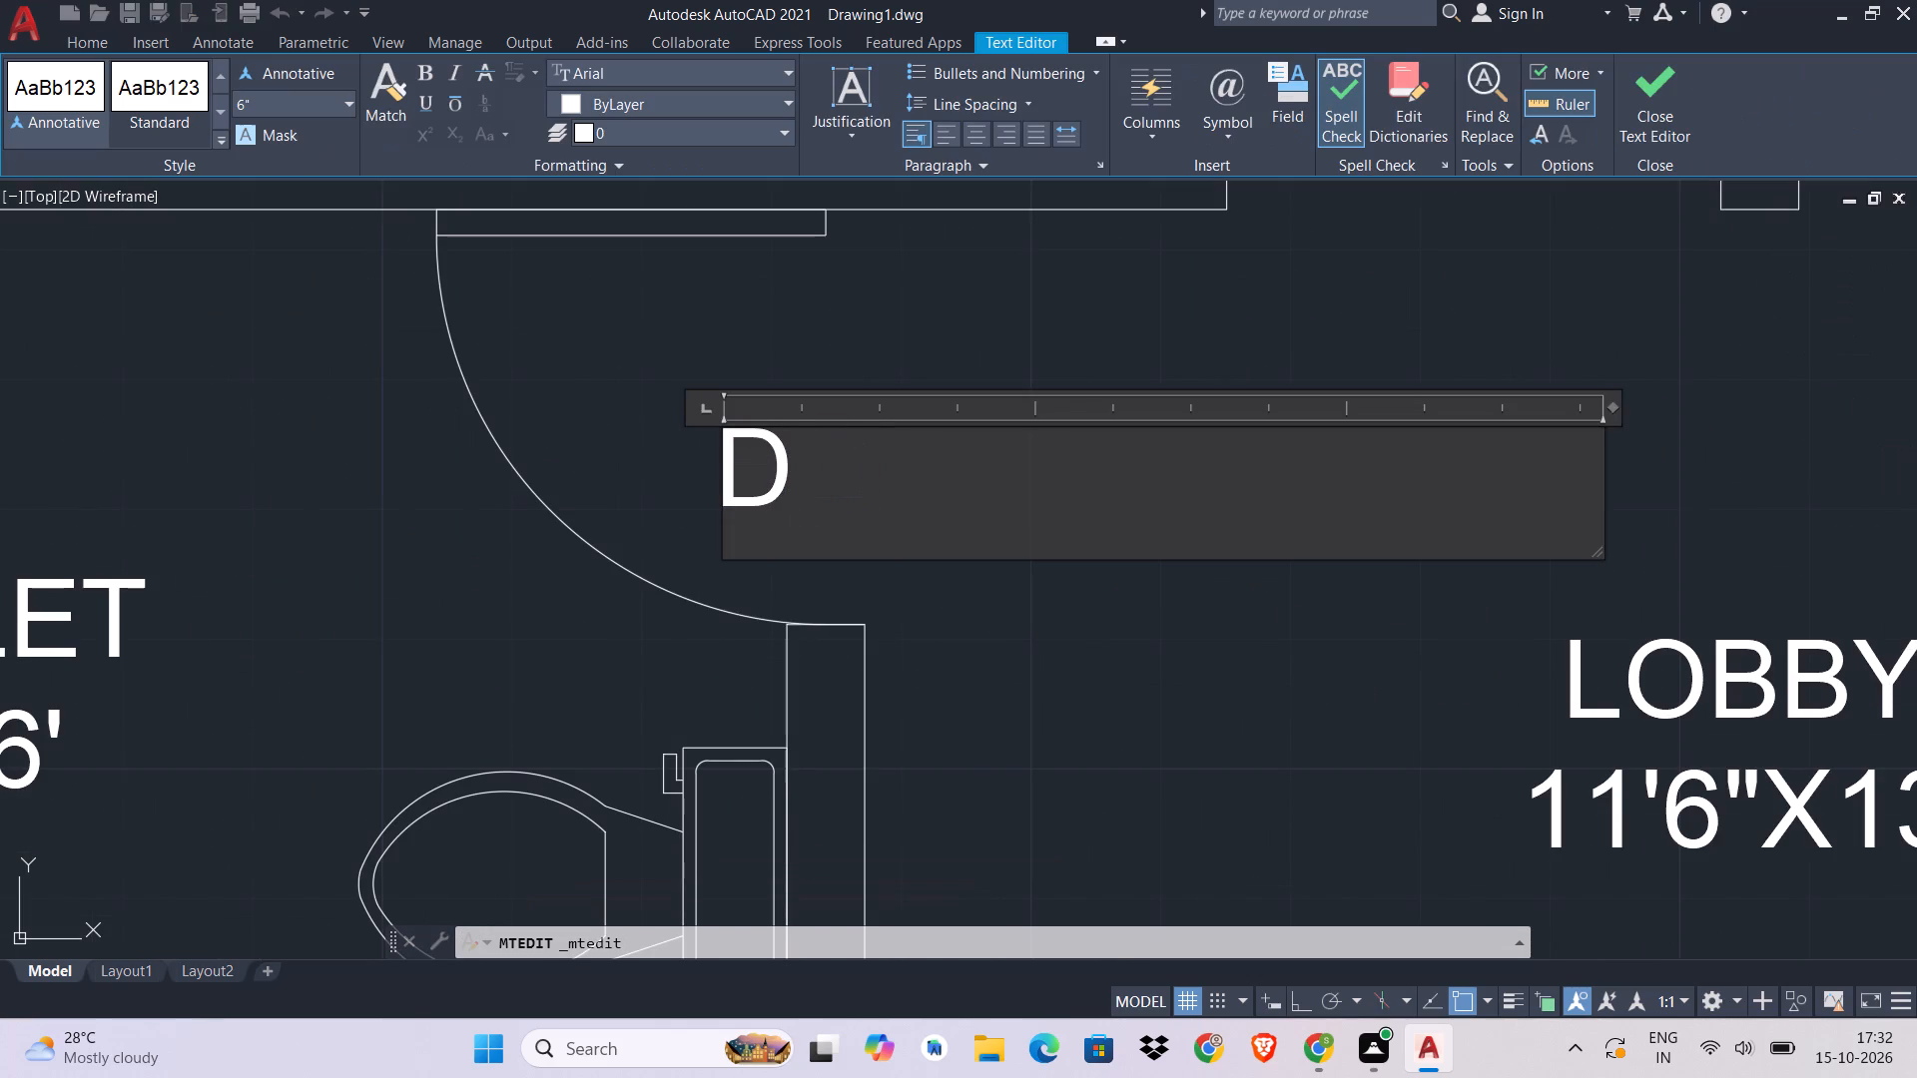
{"action": "key", "text": "1"}
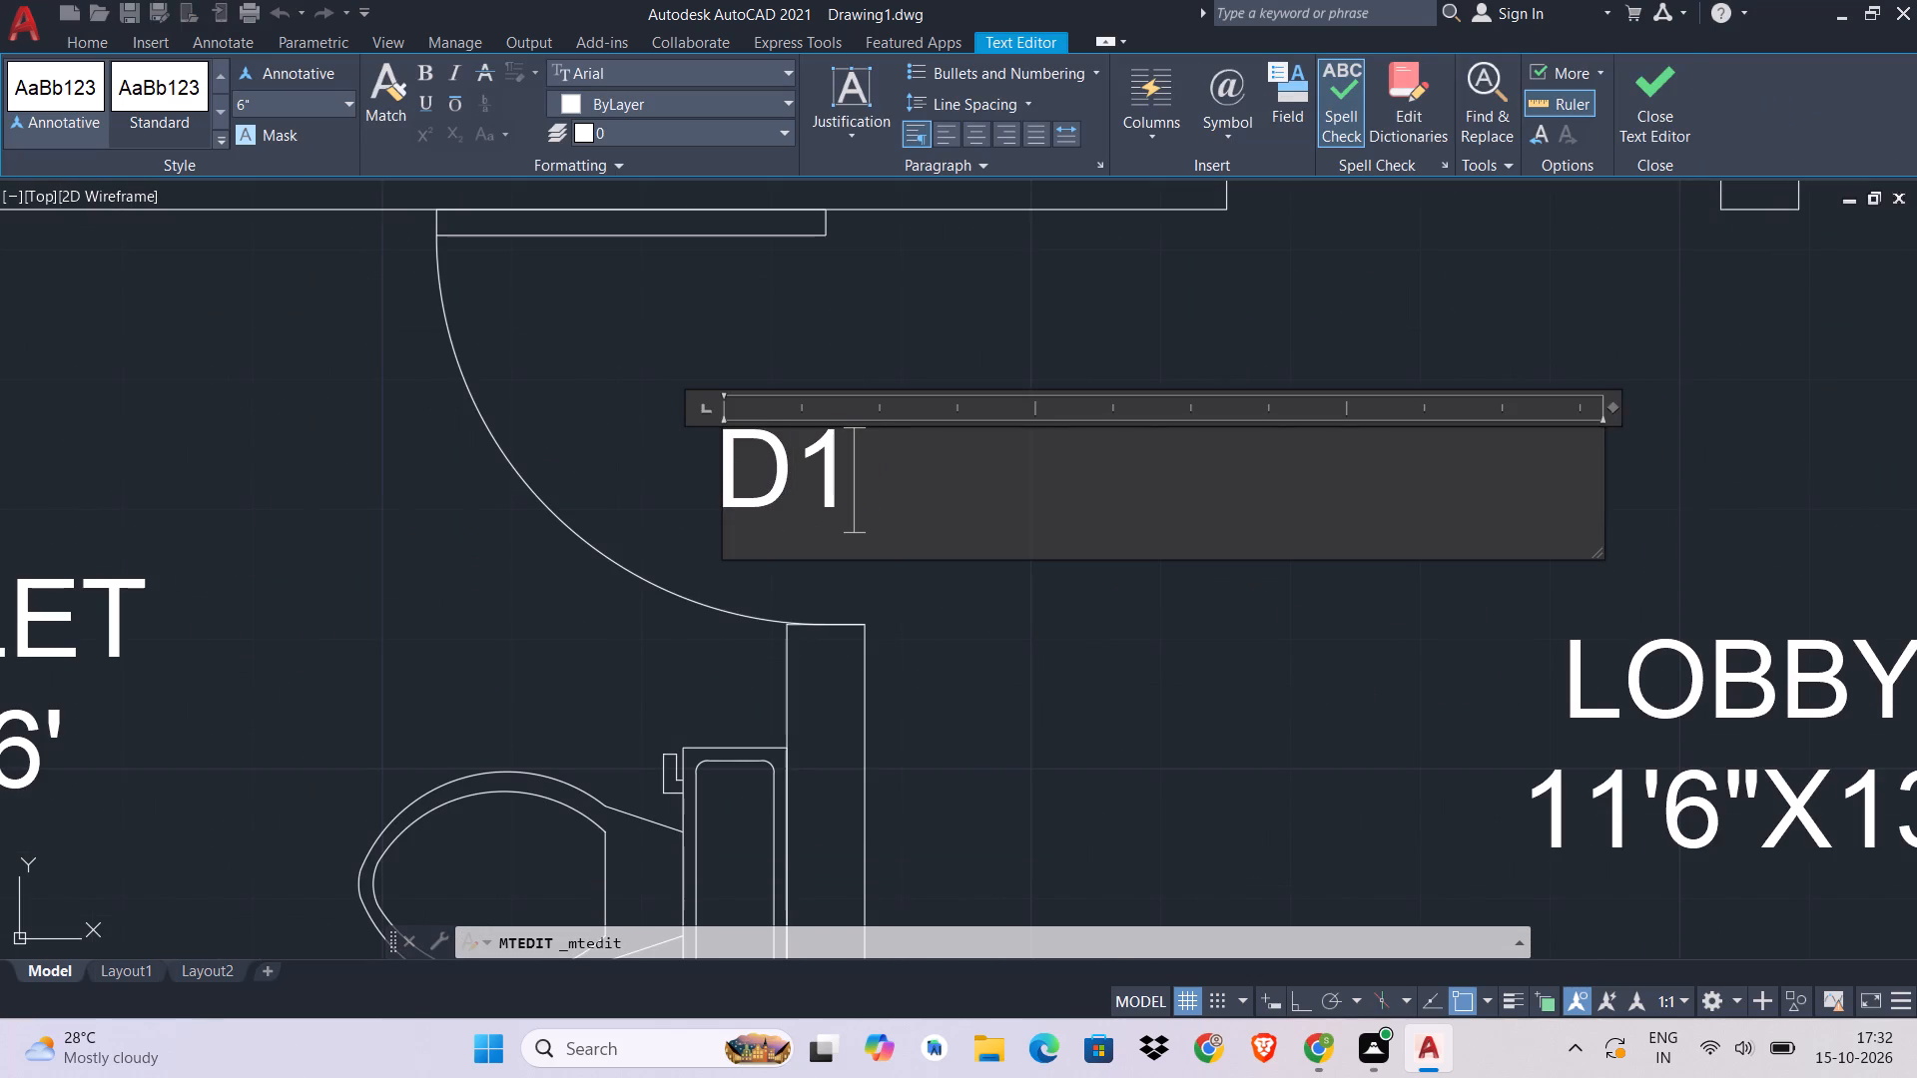
{"action": "left_click", "coordinate": [1691, 119]}
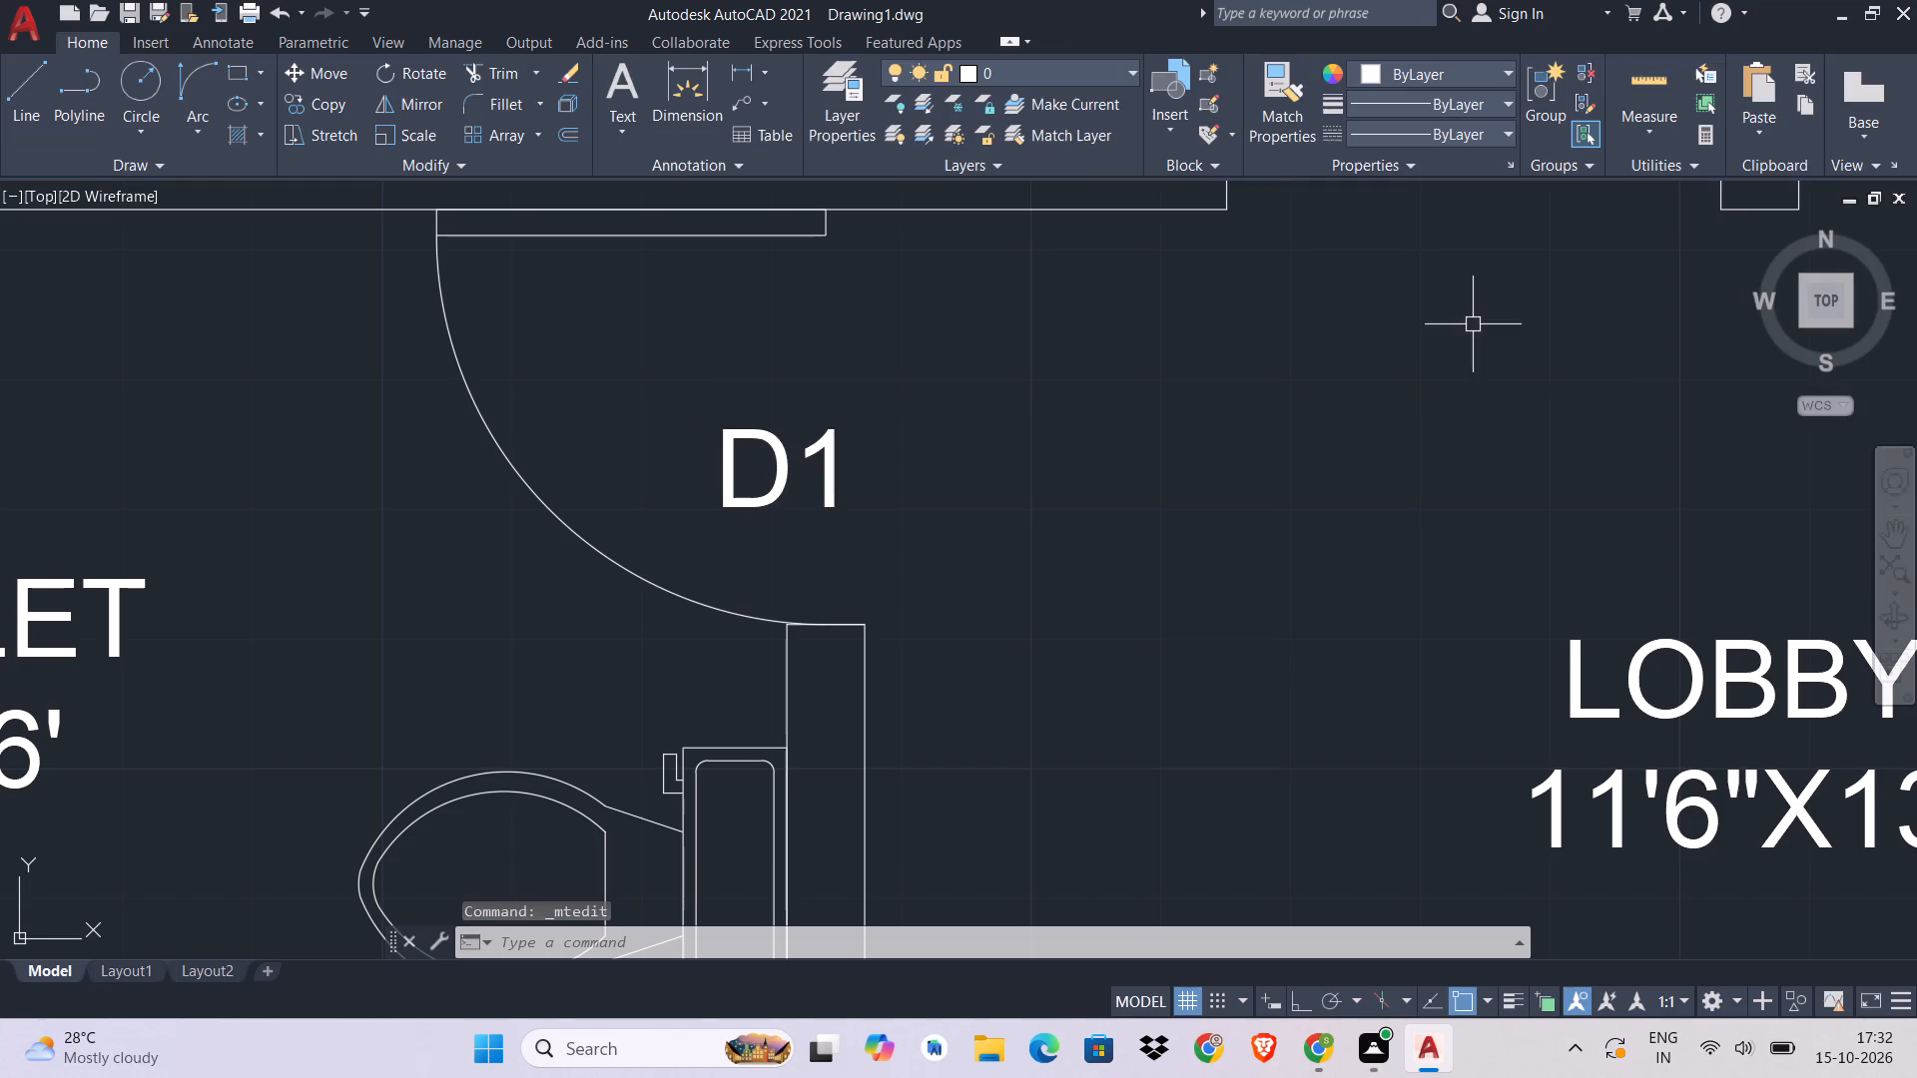
Copy the D1 label to the east toilet's door and to the east bedroom's door opening at the lobby.
{"action": "key", "text": "c"}
{"action": "key", "text": "o"}
{"action": "key", "text": "space"}
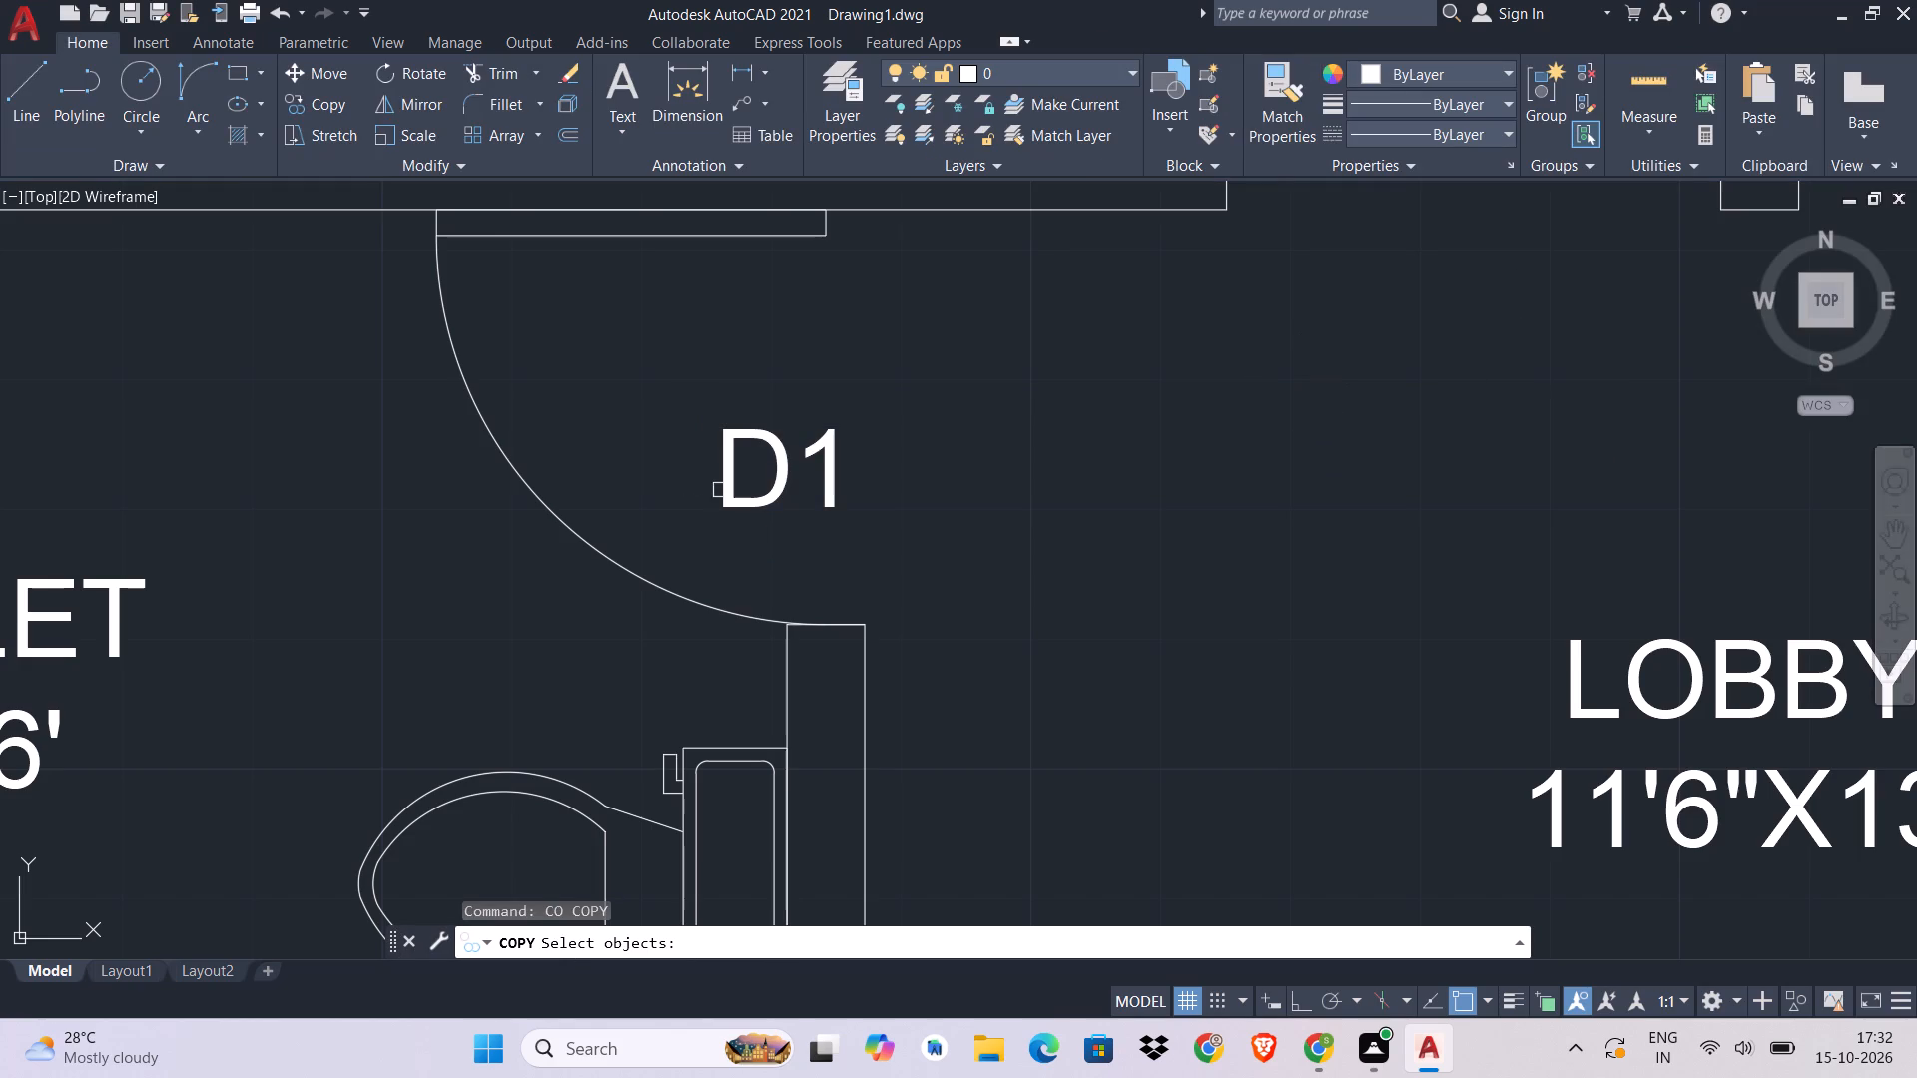
{"action": "left_click", "coordinate": [722, 490]}
{"action": "key", "text": "Return"}
{"action": "left_click", "coordinate": [792, 448]}
{"action": "scroll", "coordinate": [852, 464], "scroll_direction": "down", "scroll_amount": 2}
{"action": "middle_click_drag", "start_coordinate": [862, 467], "coordinate": [736, 473]}
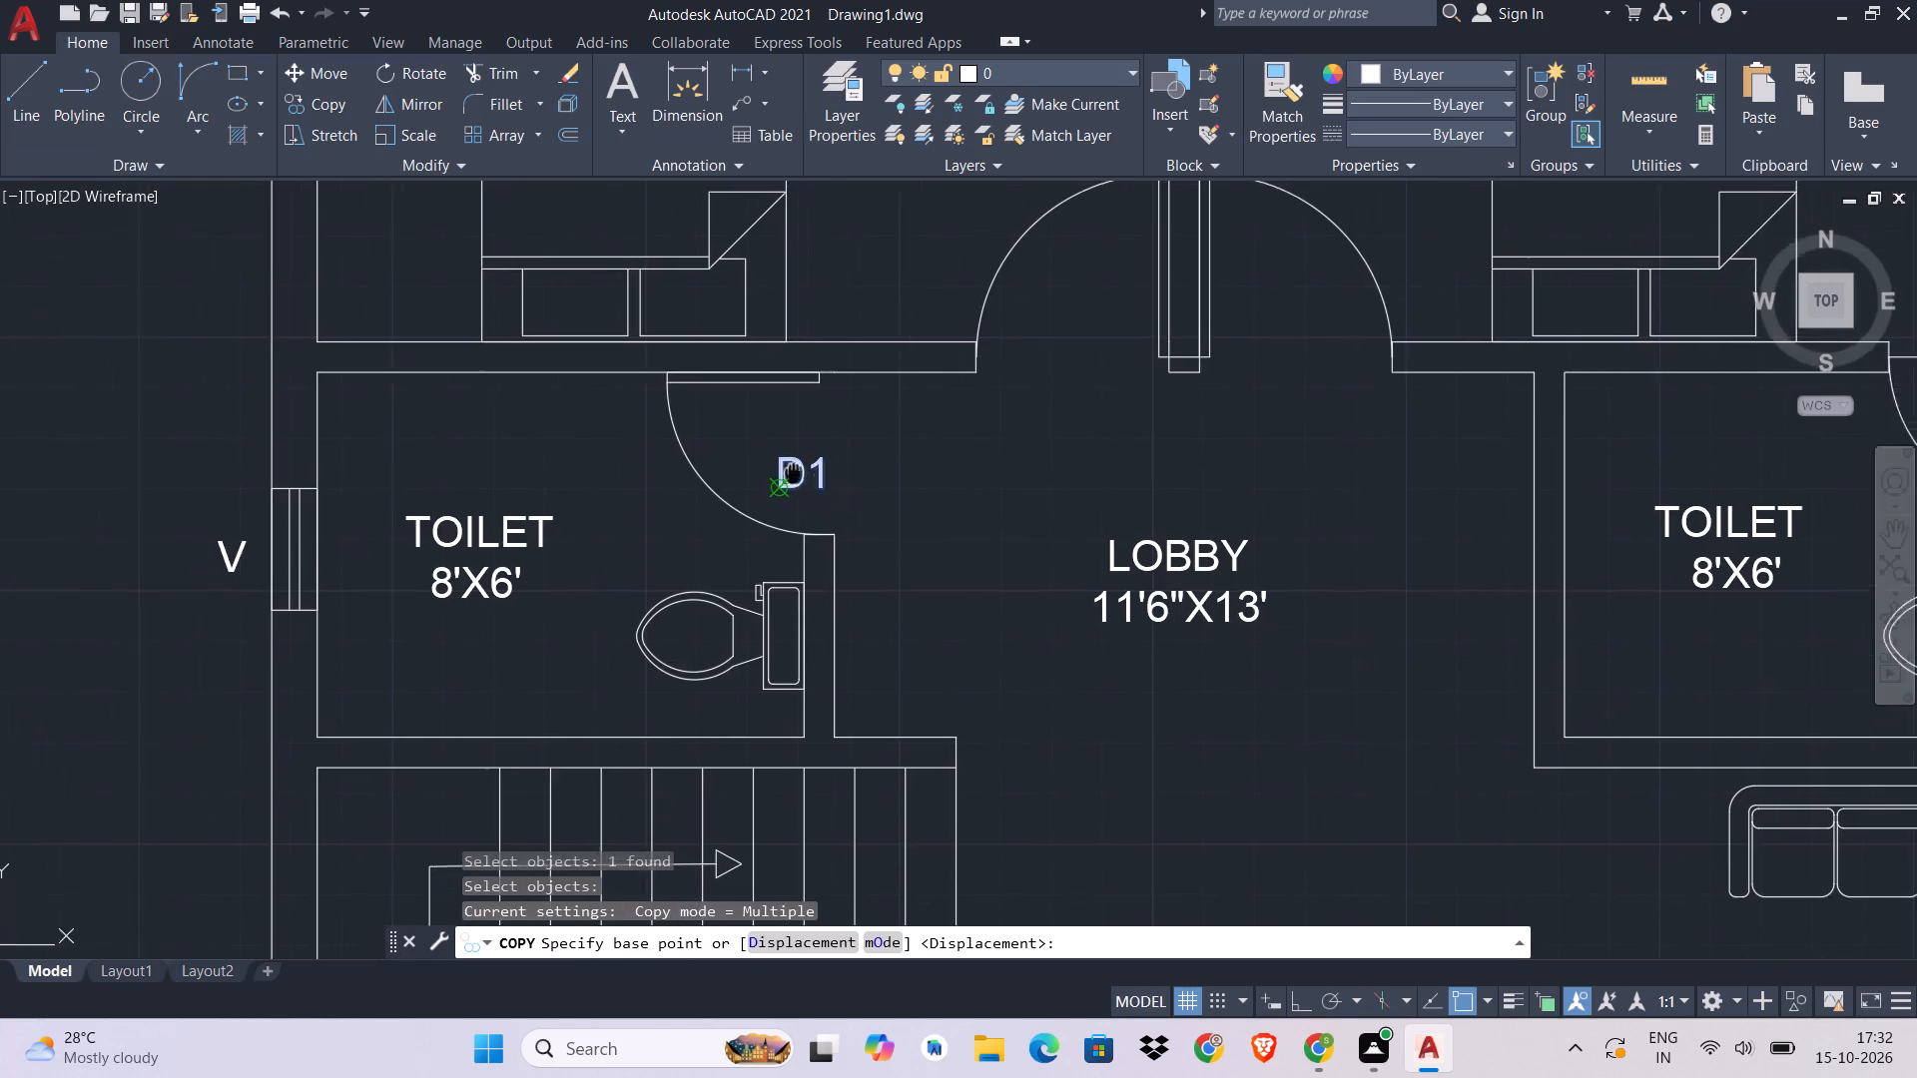
{"action": "middle_click_drag", "start_coordinate": [736, 473], "coordinate": [625, 470]}
{"action": "left_click", "coordinate": [583, 469]}
{"action": "middle_click_drag", "start_coordinate": [1051, 435], "coordinate": [804, 525]}
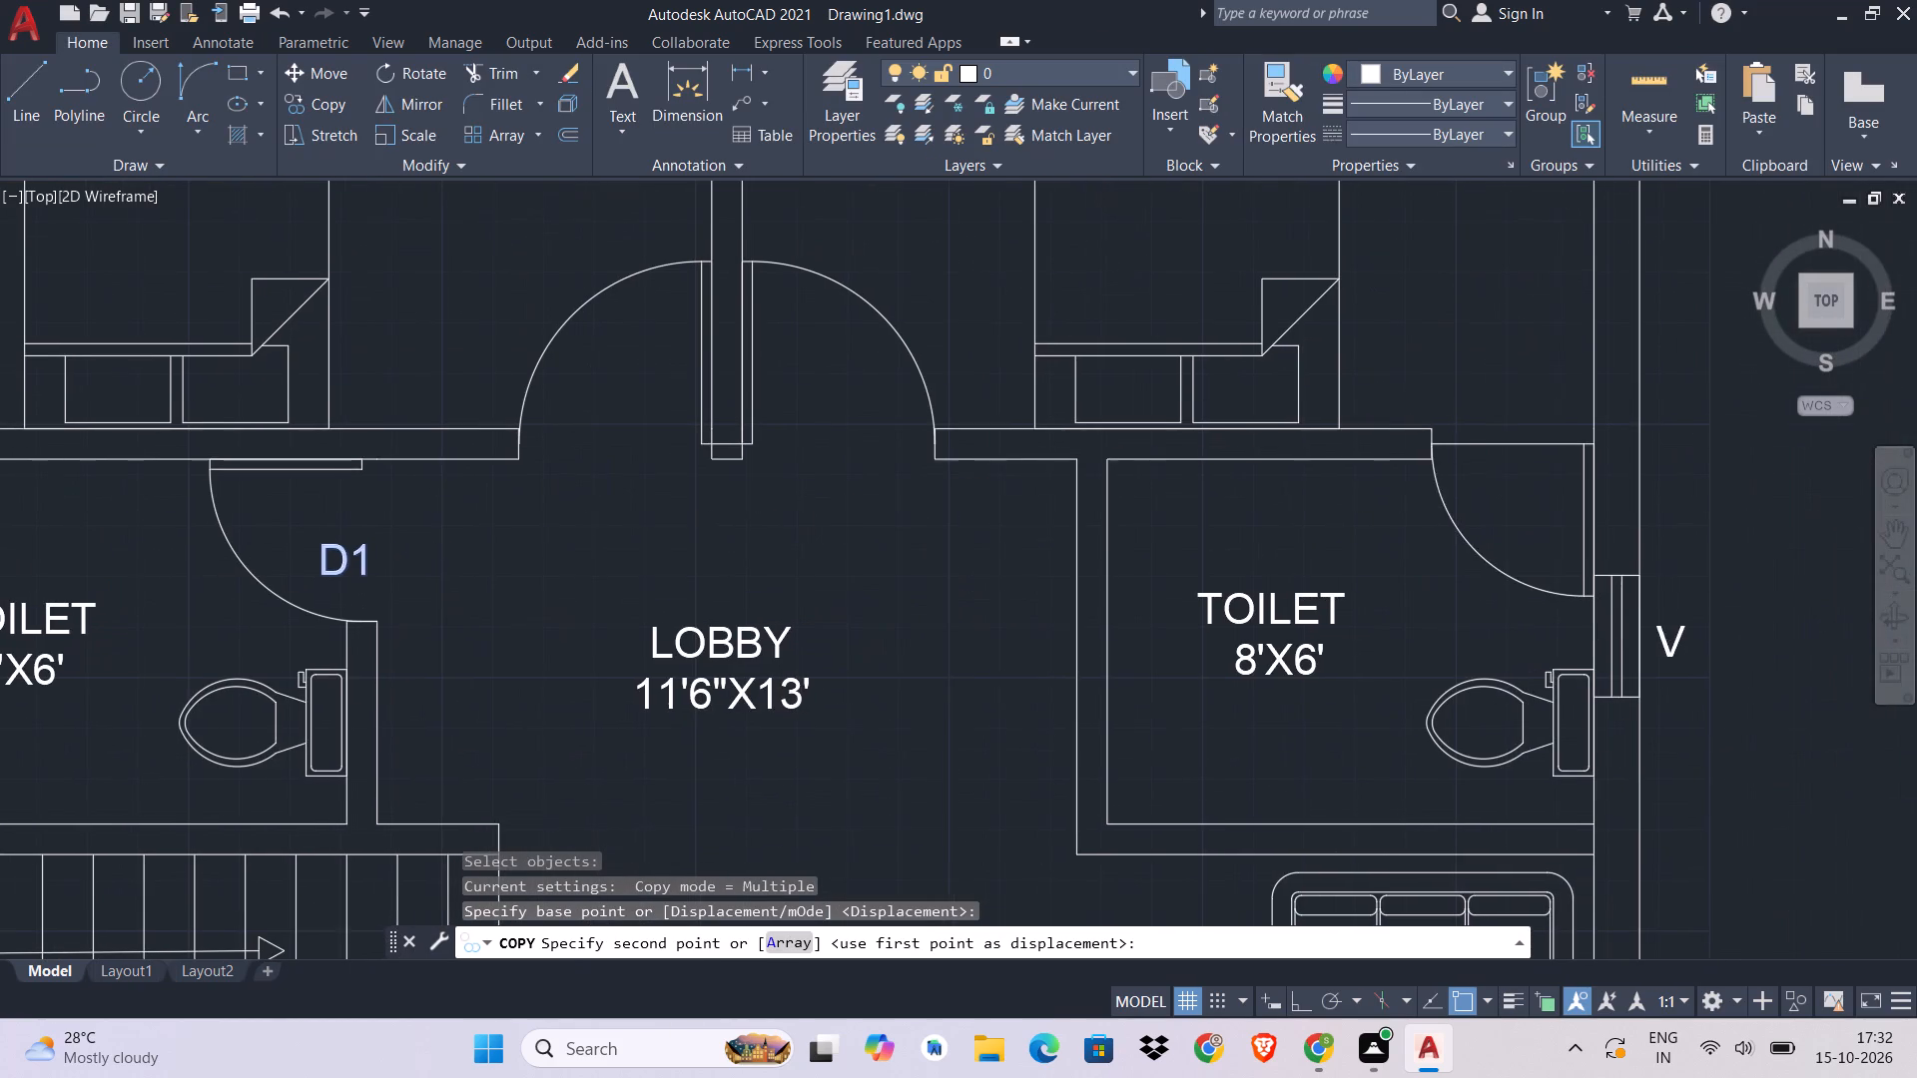
{"action": "left_click", "coordinate": [1509, 461]}
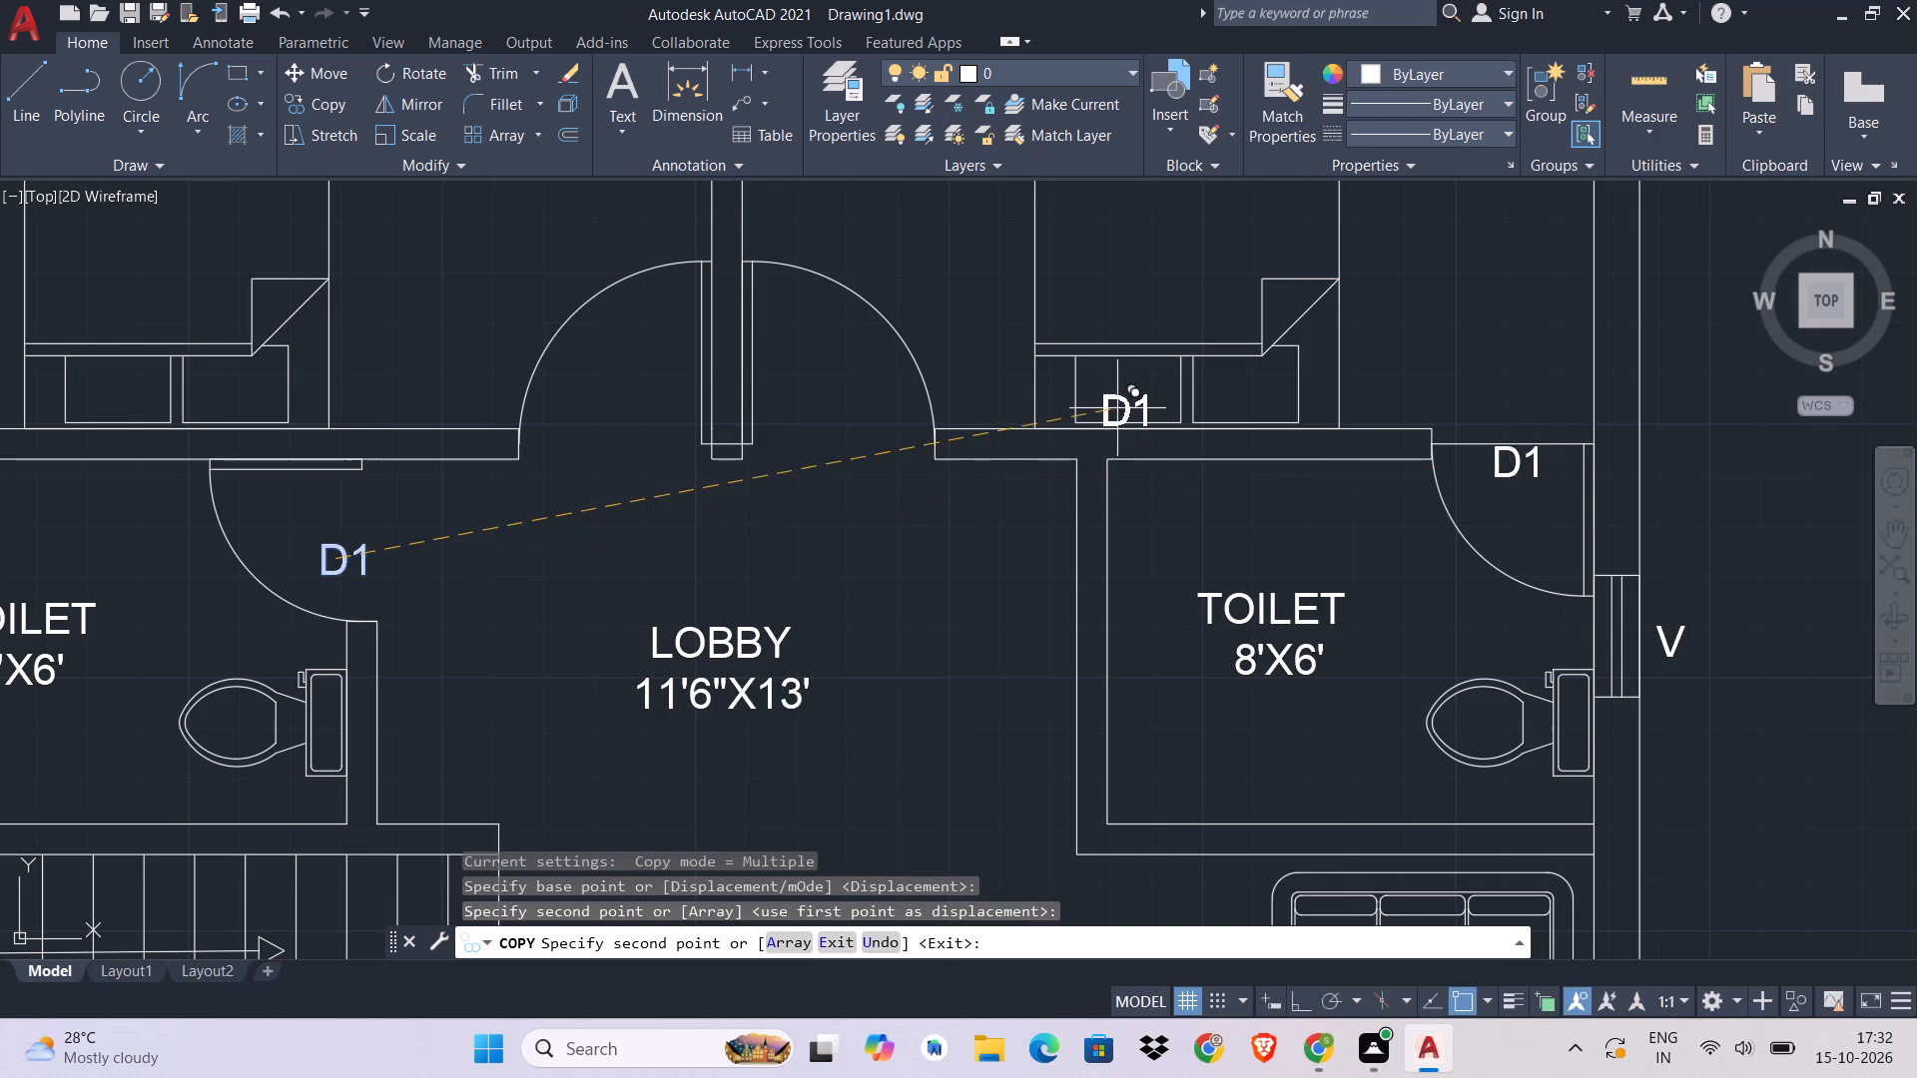
{"action": "middle_click_drag", "start_coordinate": [1116, 408], "coordinate": [1162, 548]}
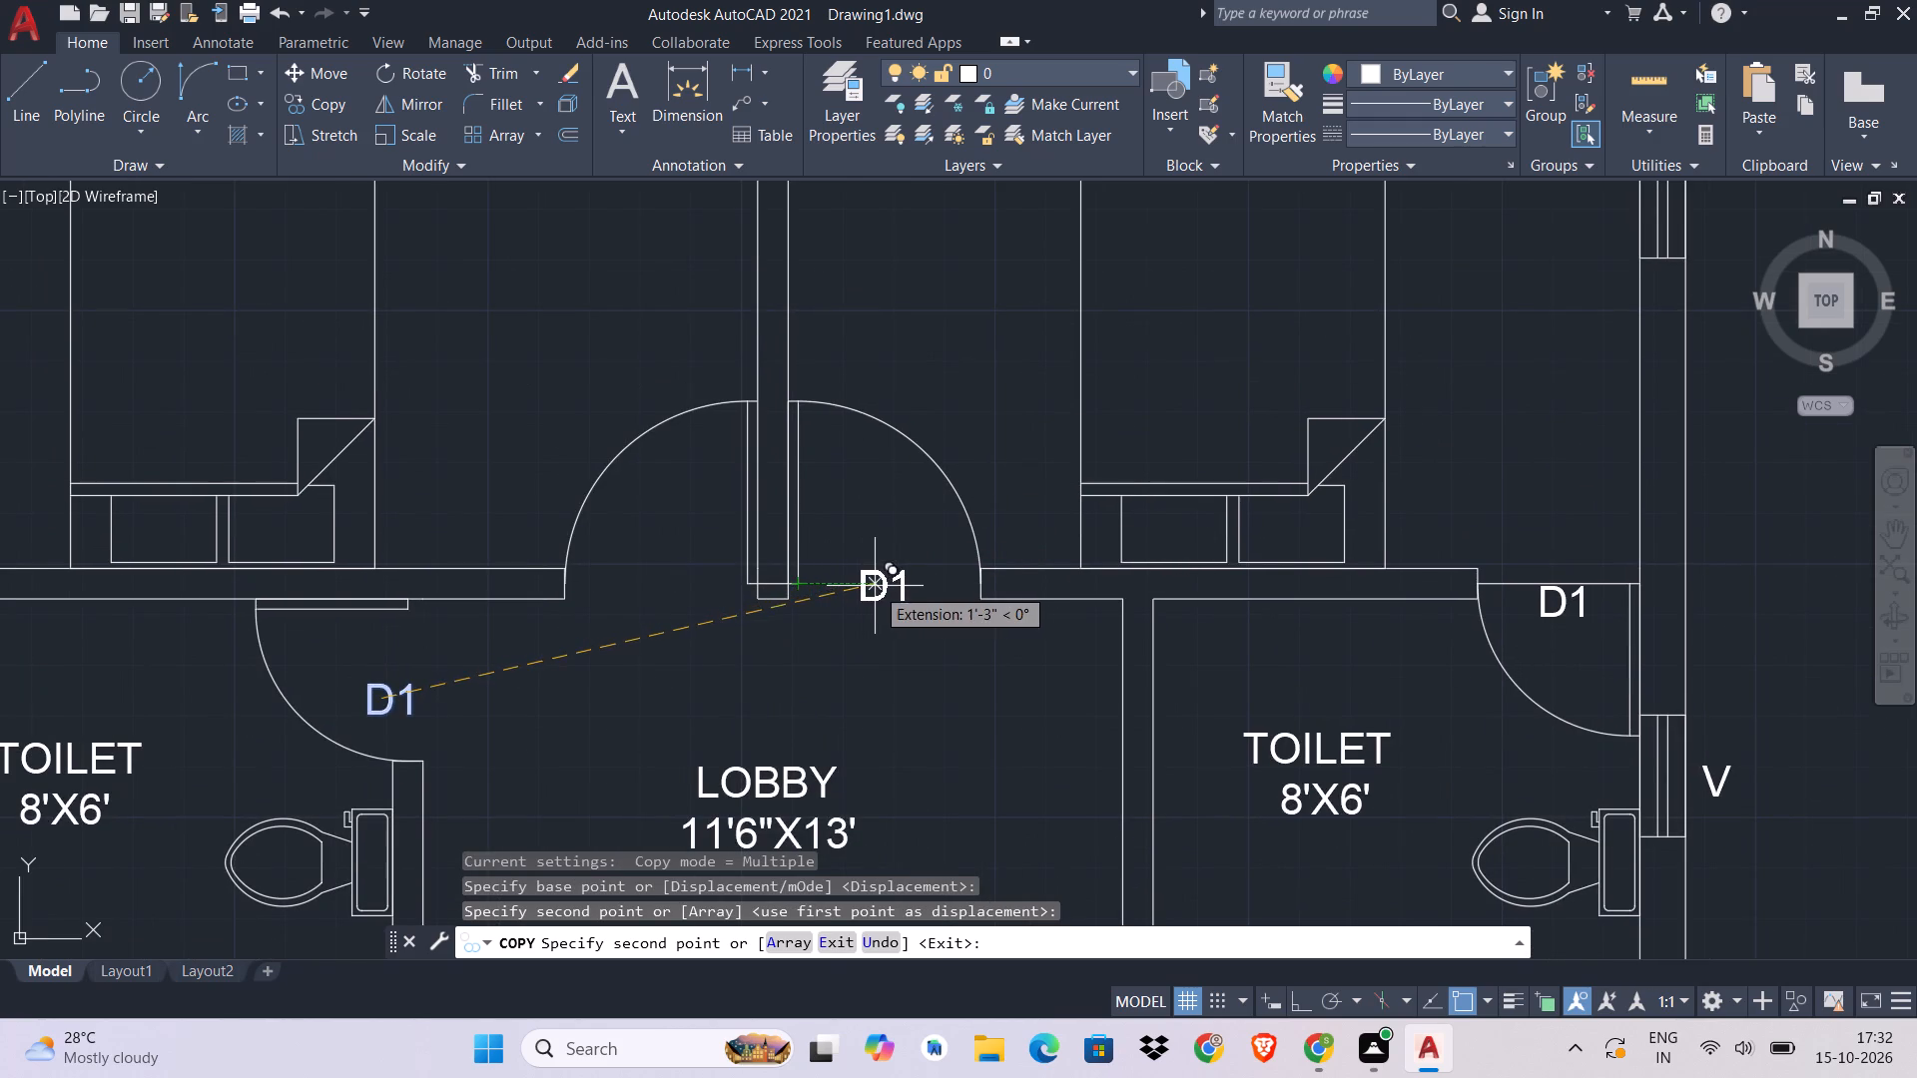
{"action": "left_click", "coordinate": [878, 586]}
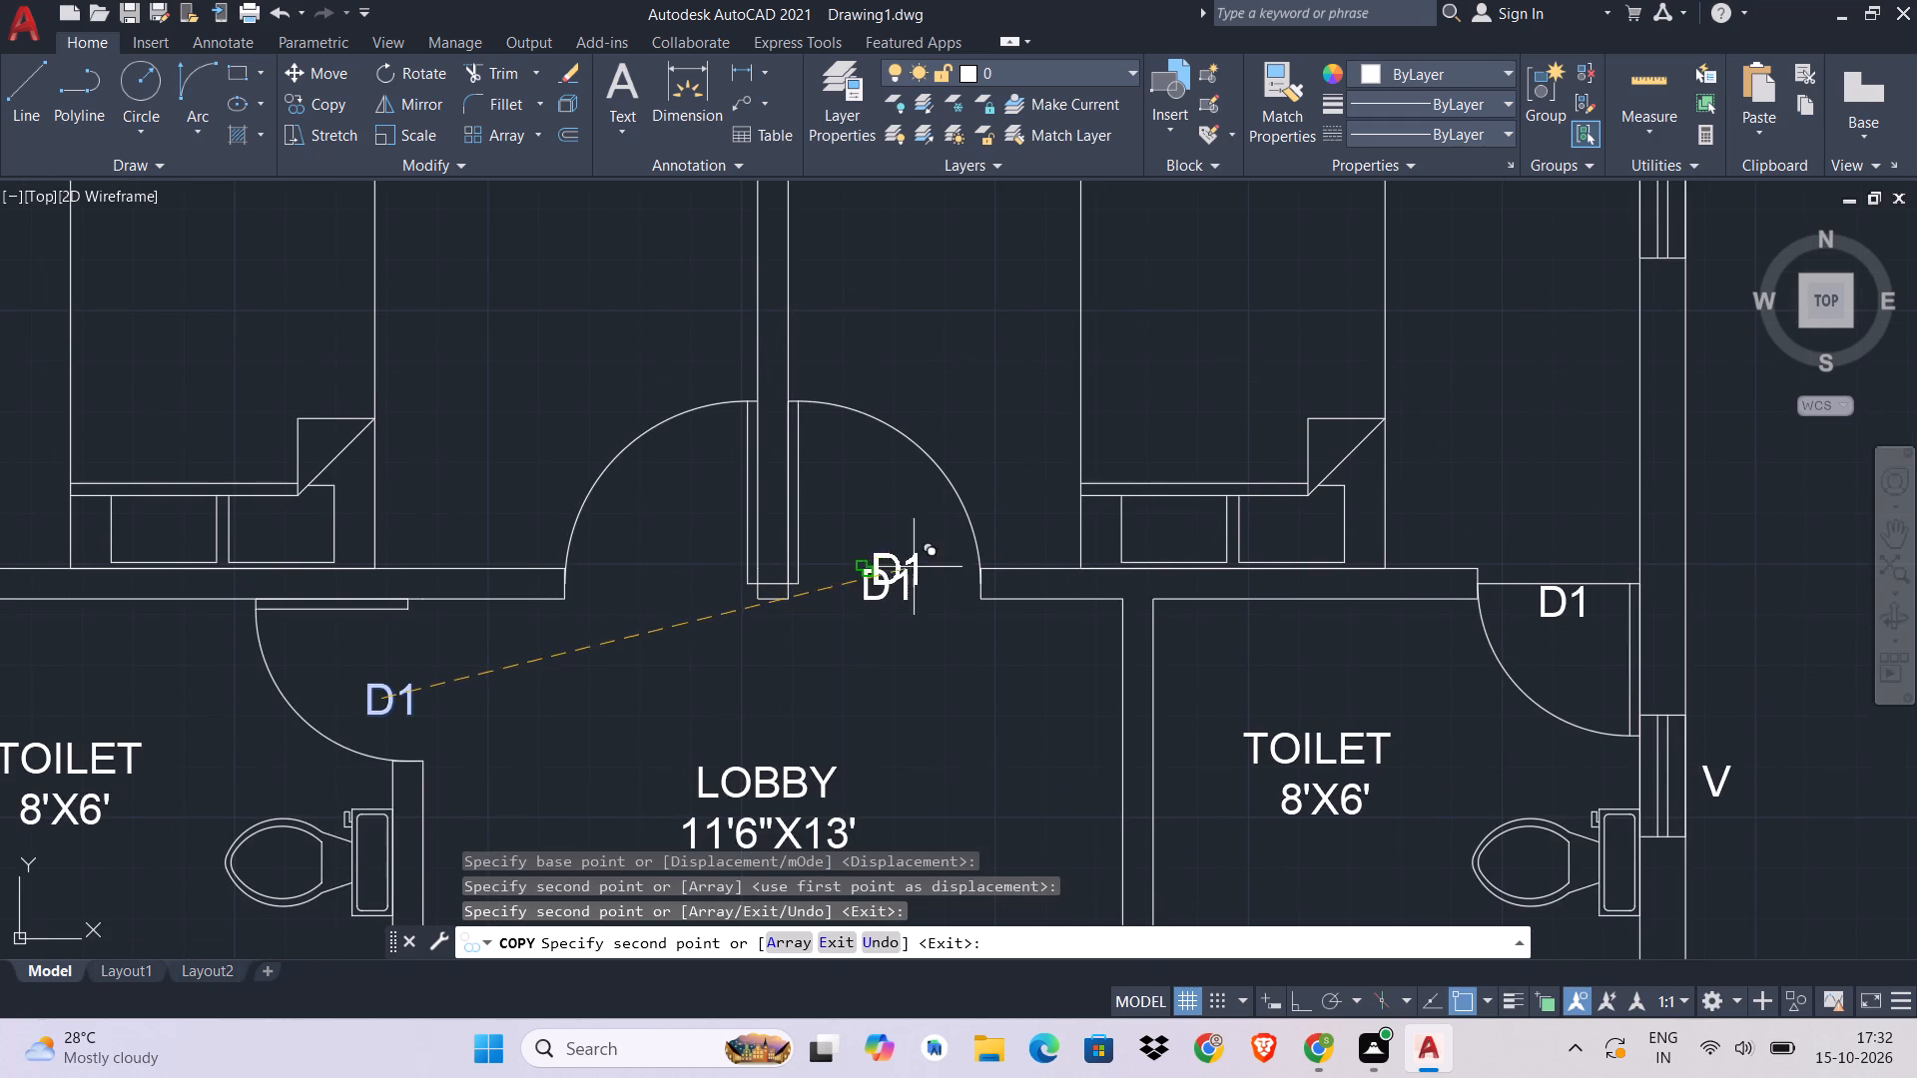
{"action": "key", "text": "Escape"}
Change the label at the east bedroom's door to D.
{"action": "double_click", "coordinate": [882, 595]}
{"action": "left_click", "coordinate": [920, 583]}
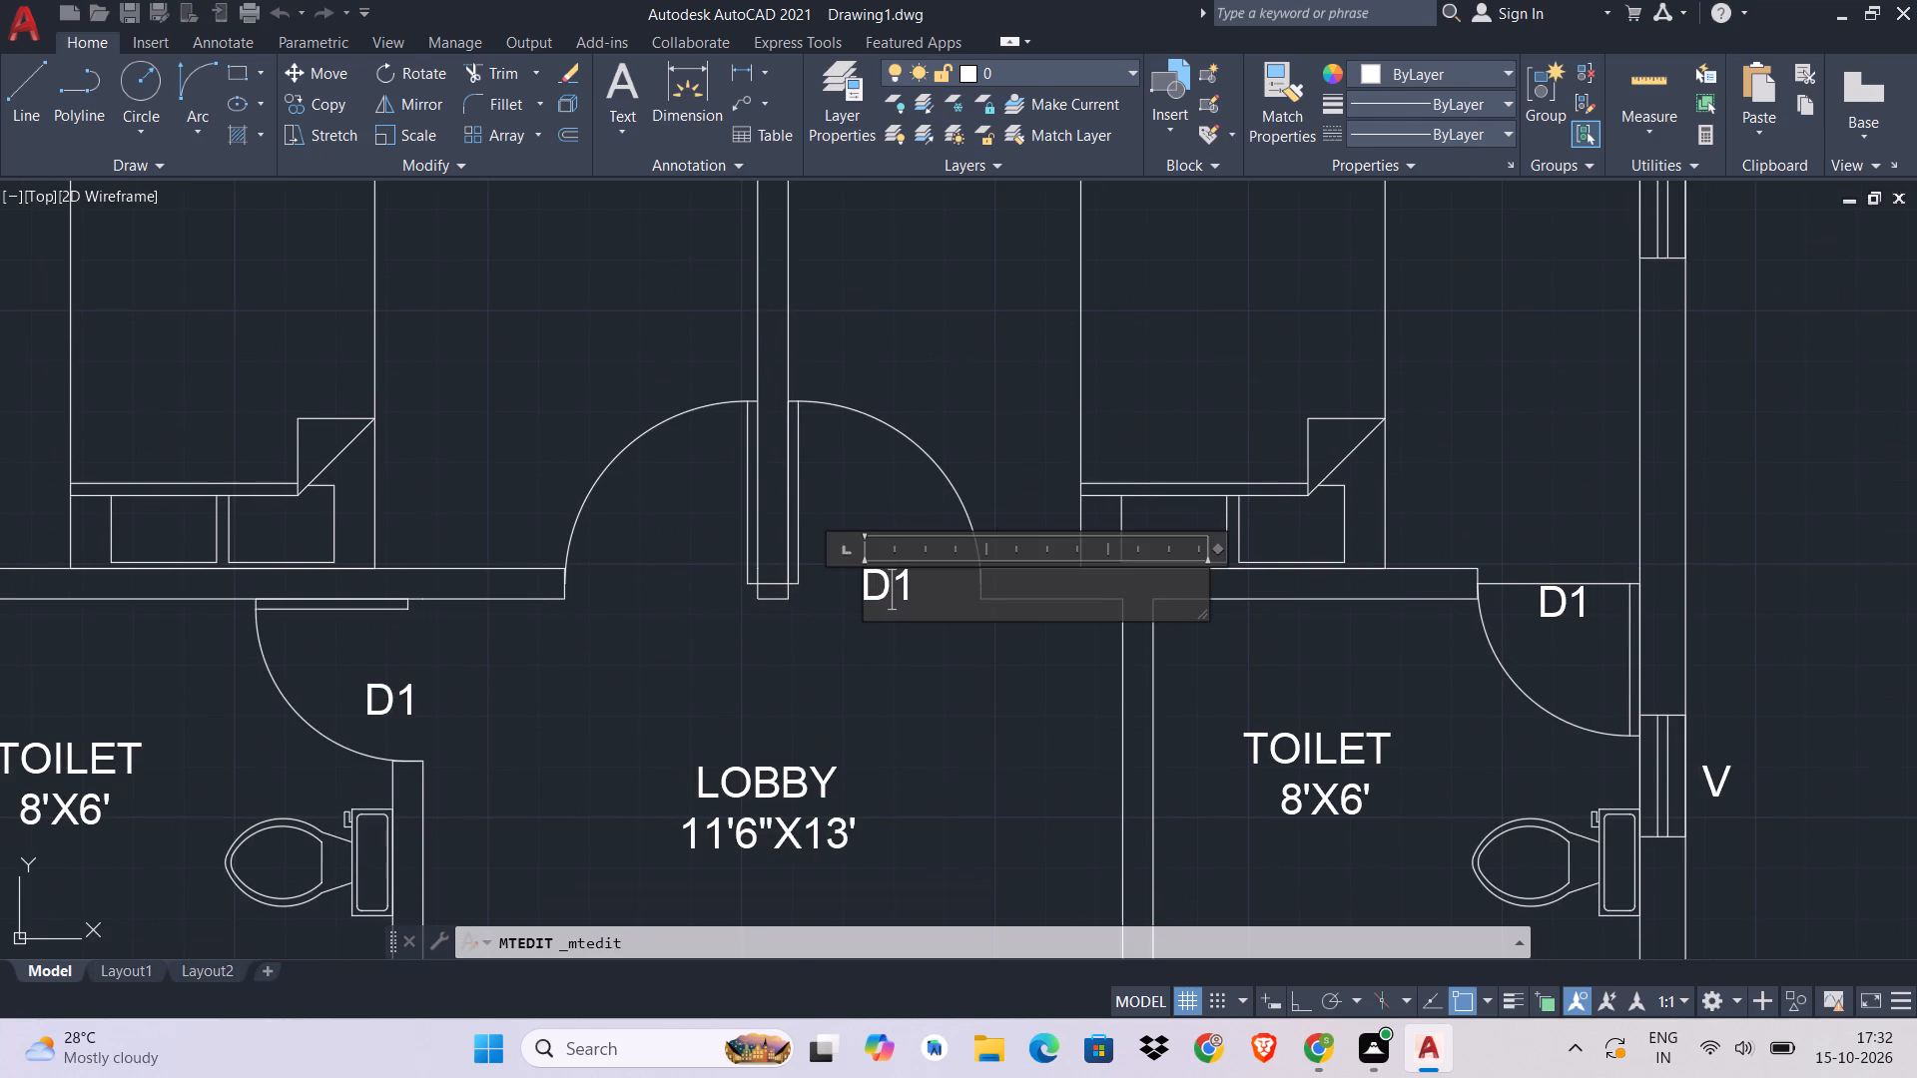
{"action": "key", "text": "BackSpace"}
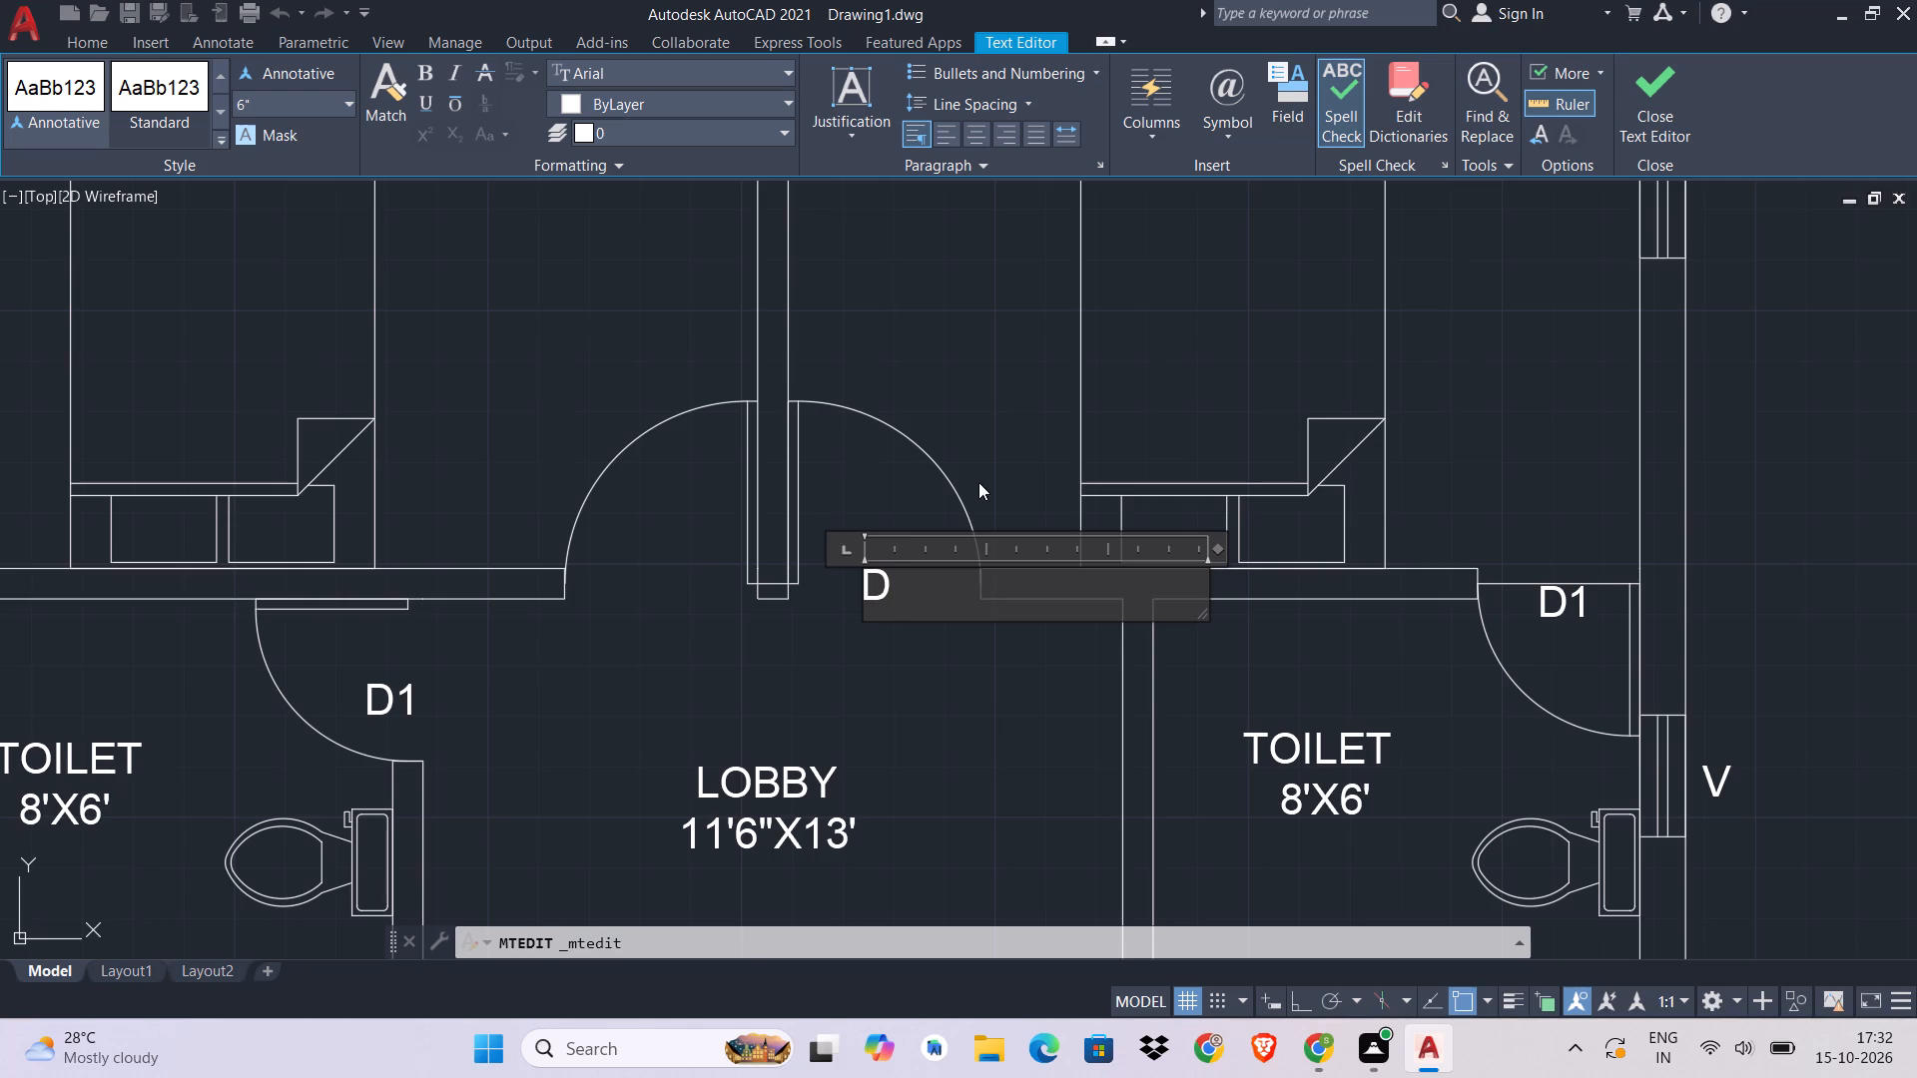
{"action": "left_click", "coordinate": [1681, 119]}
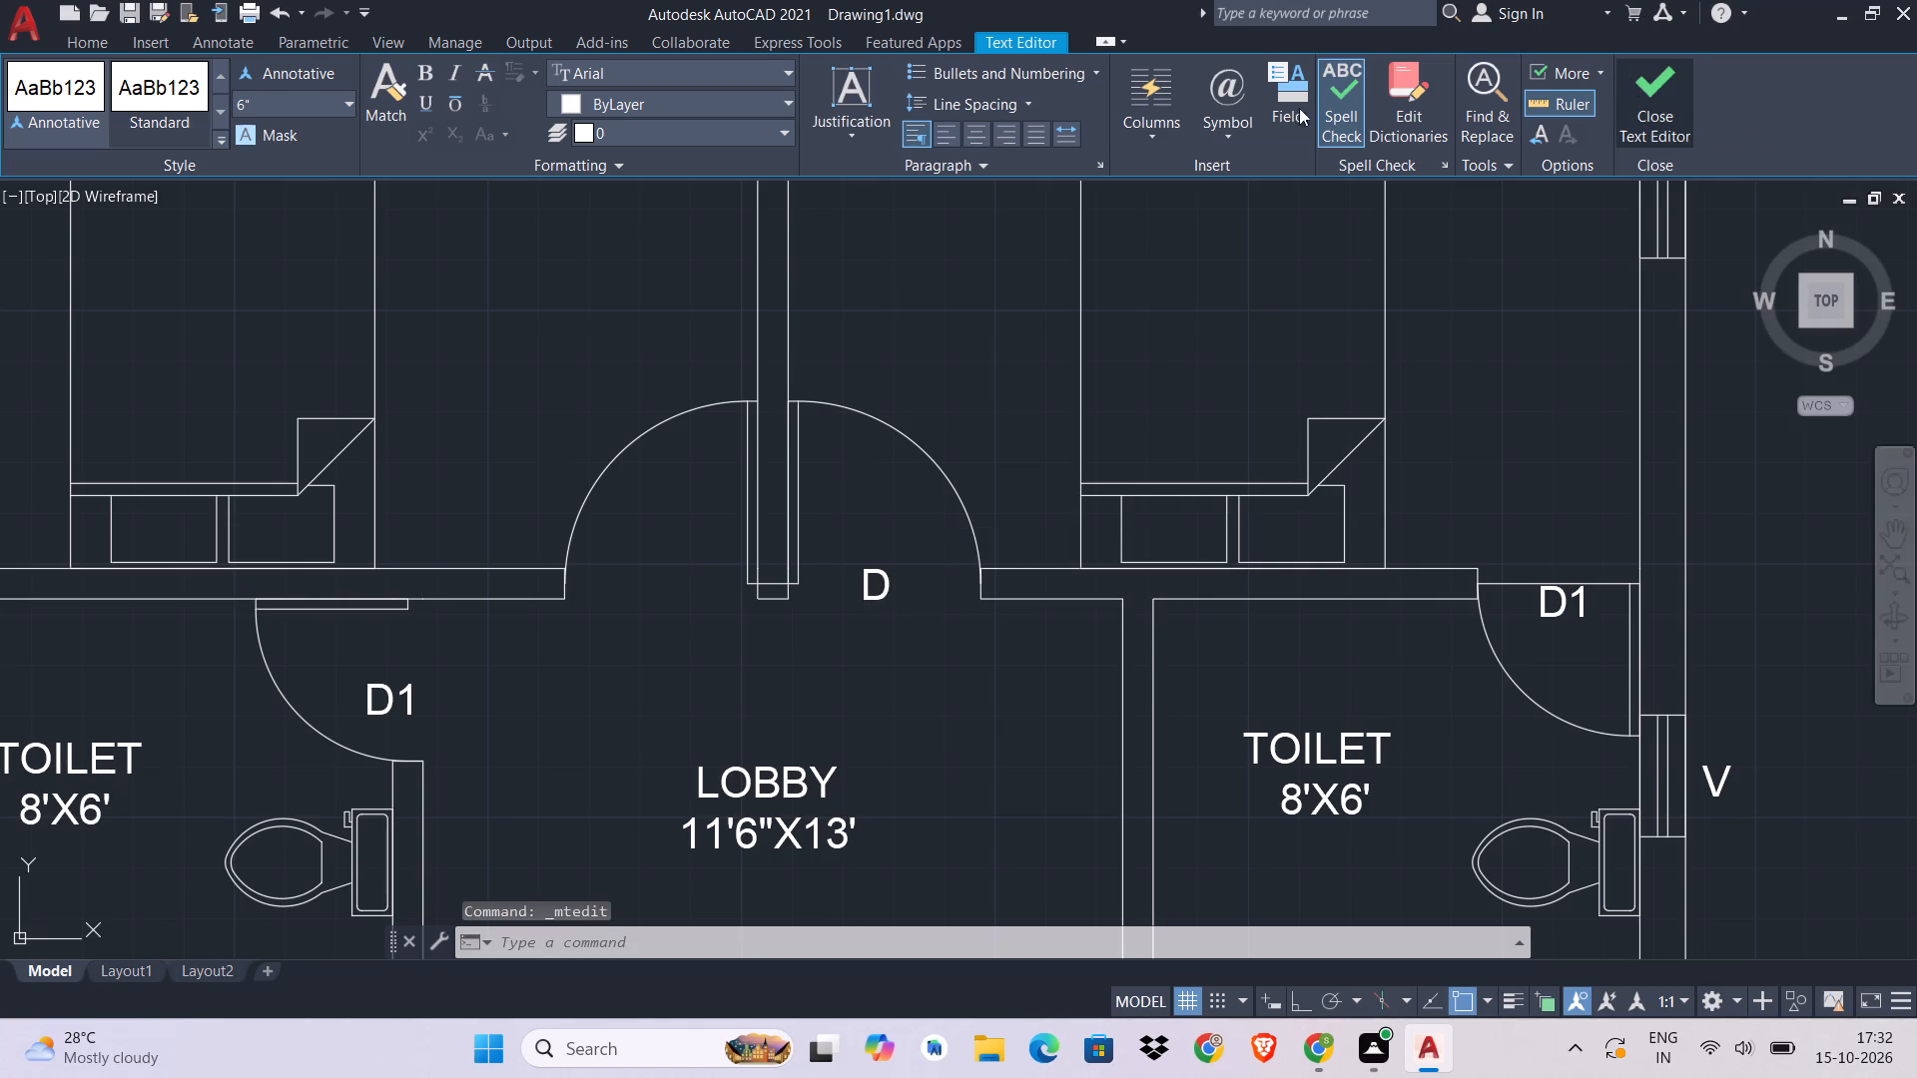
Copy the D label to the adjacent west bedroom's door opening at the lobby.
{"action": "left_click", "coordinate": [881, 583]}
{"action": "key", "text": "c"}
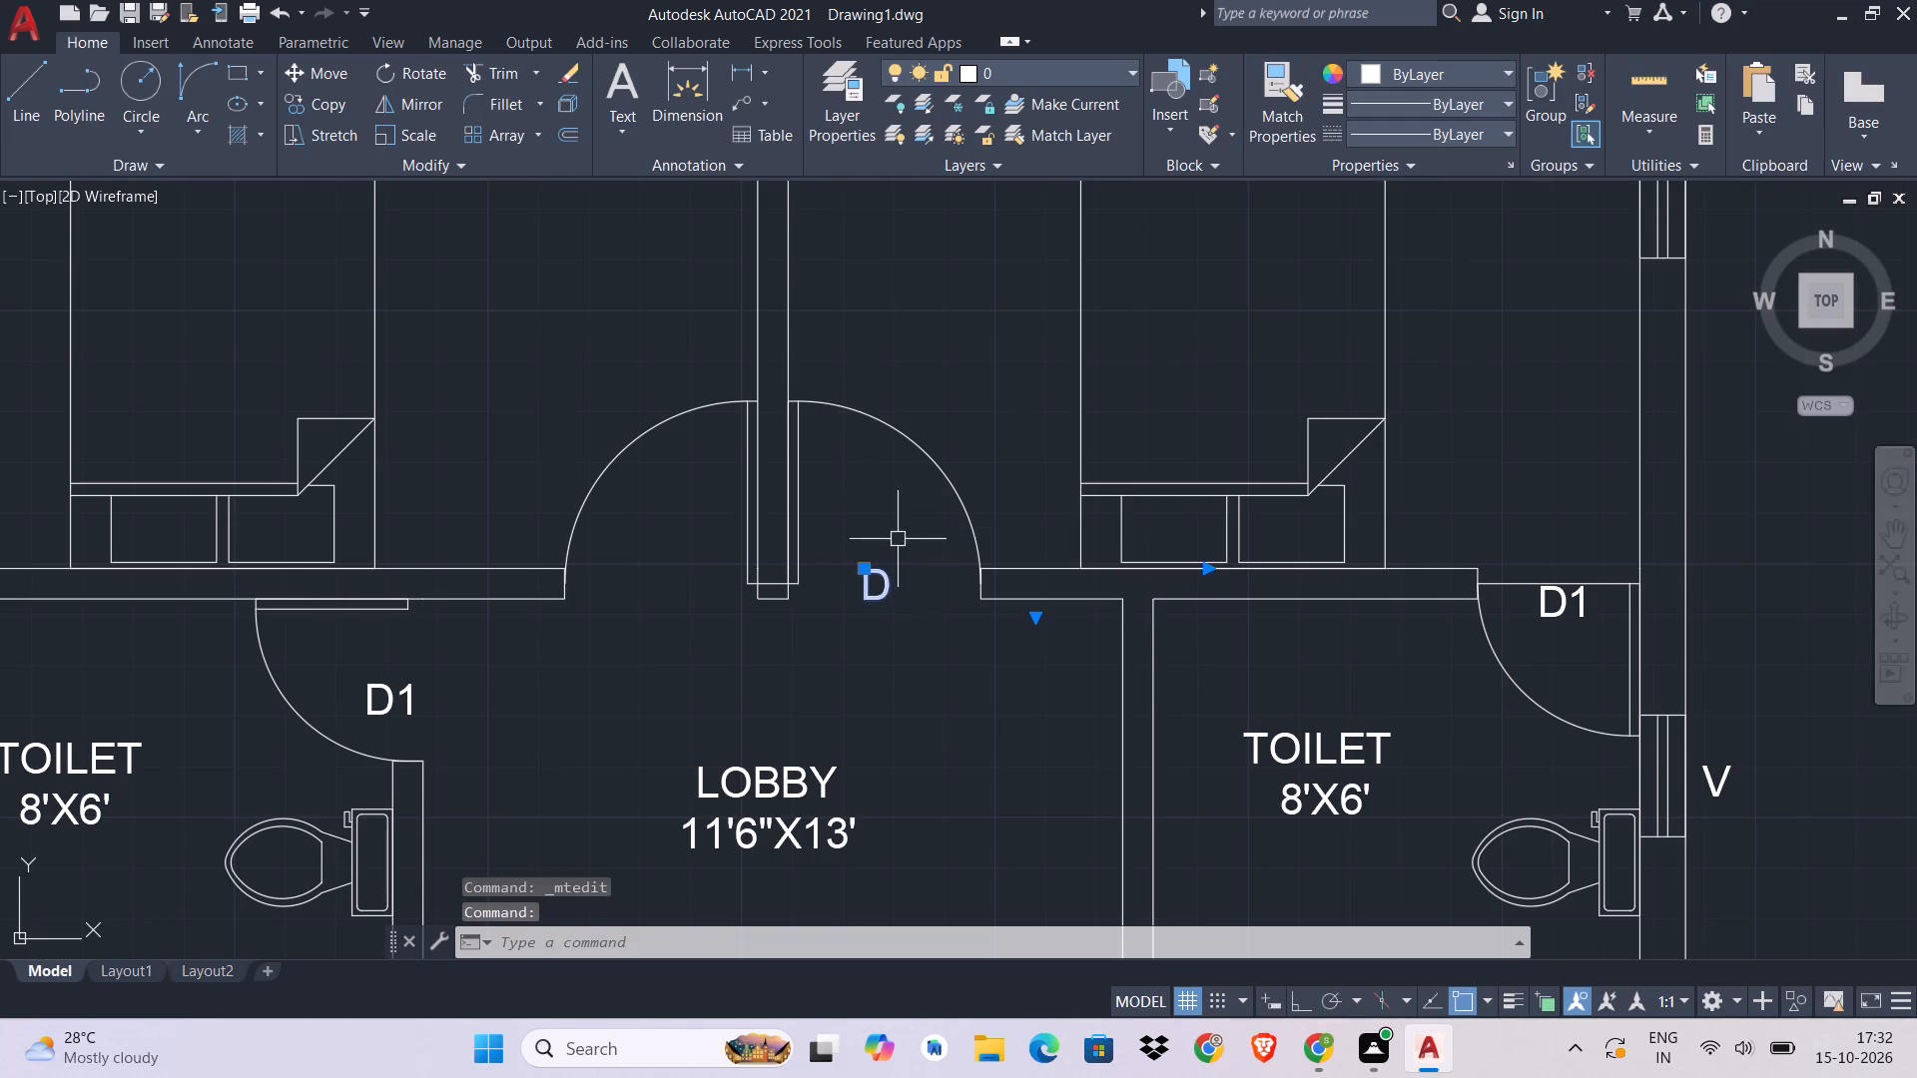
{"action": "key", "text": "o"}
{"action": "key", "text": "space"}
{"action": "left_click", "coordinate": [861, 602]}
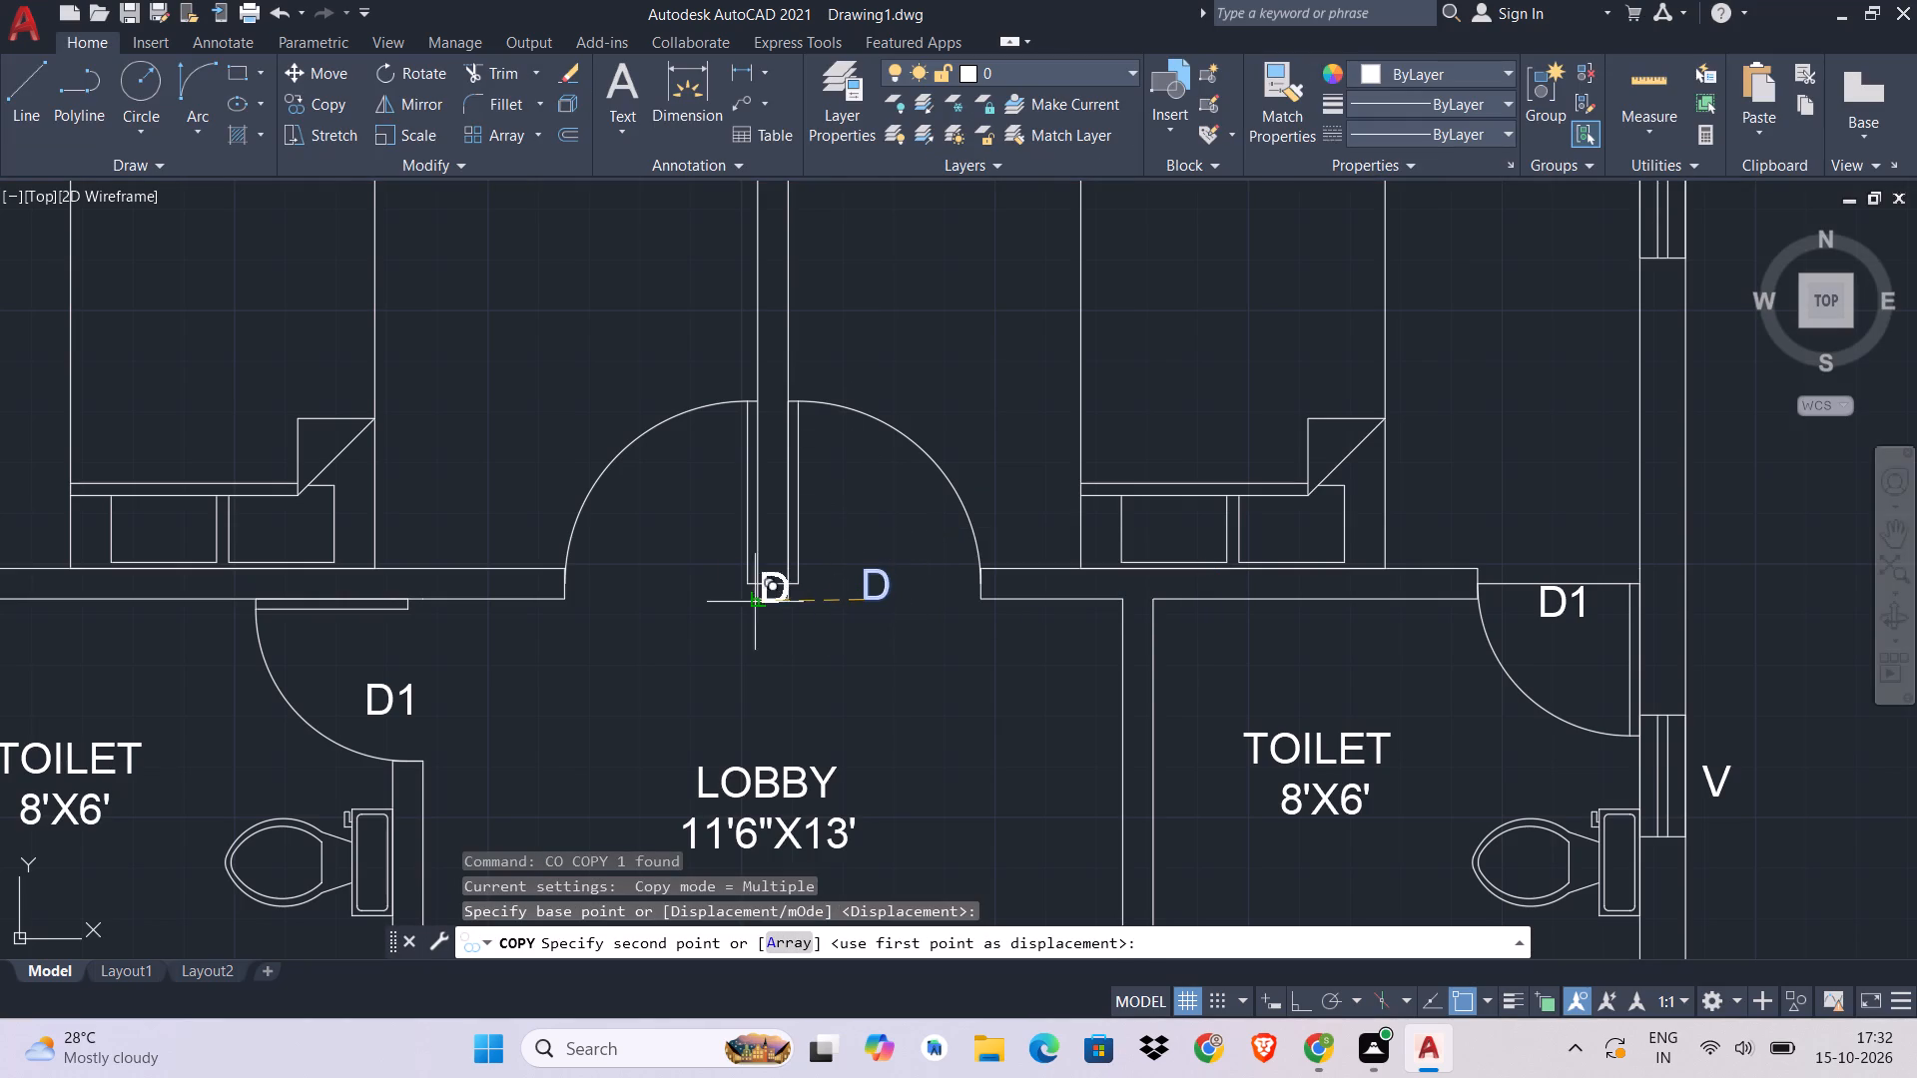
{"action": "left_click", "coordinate": [649, 597]}
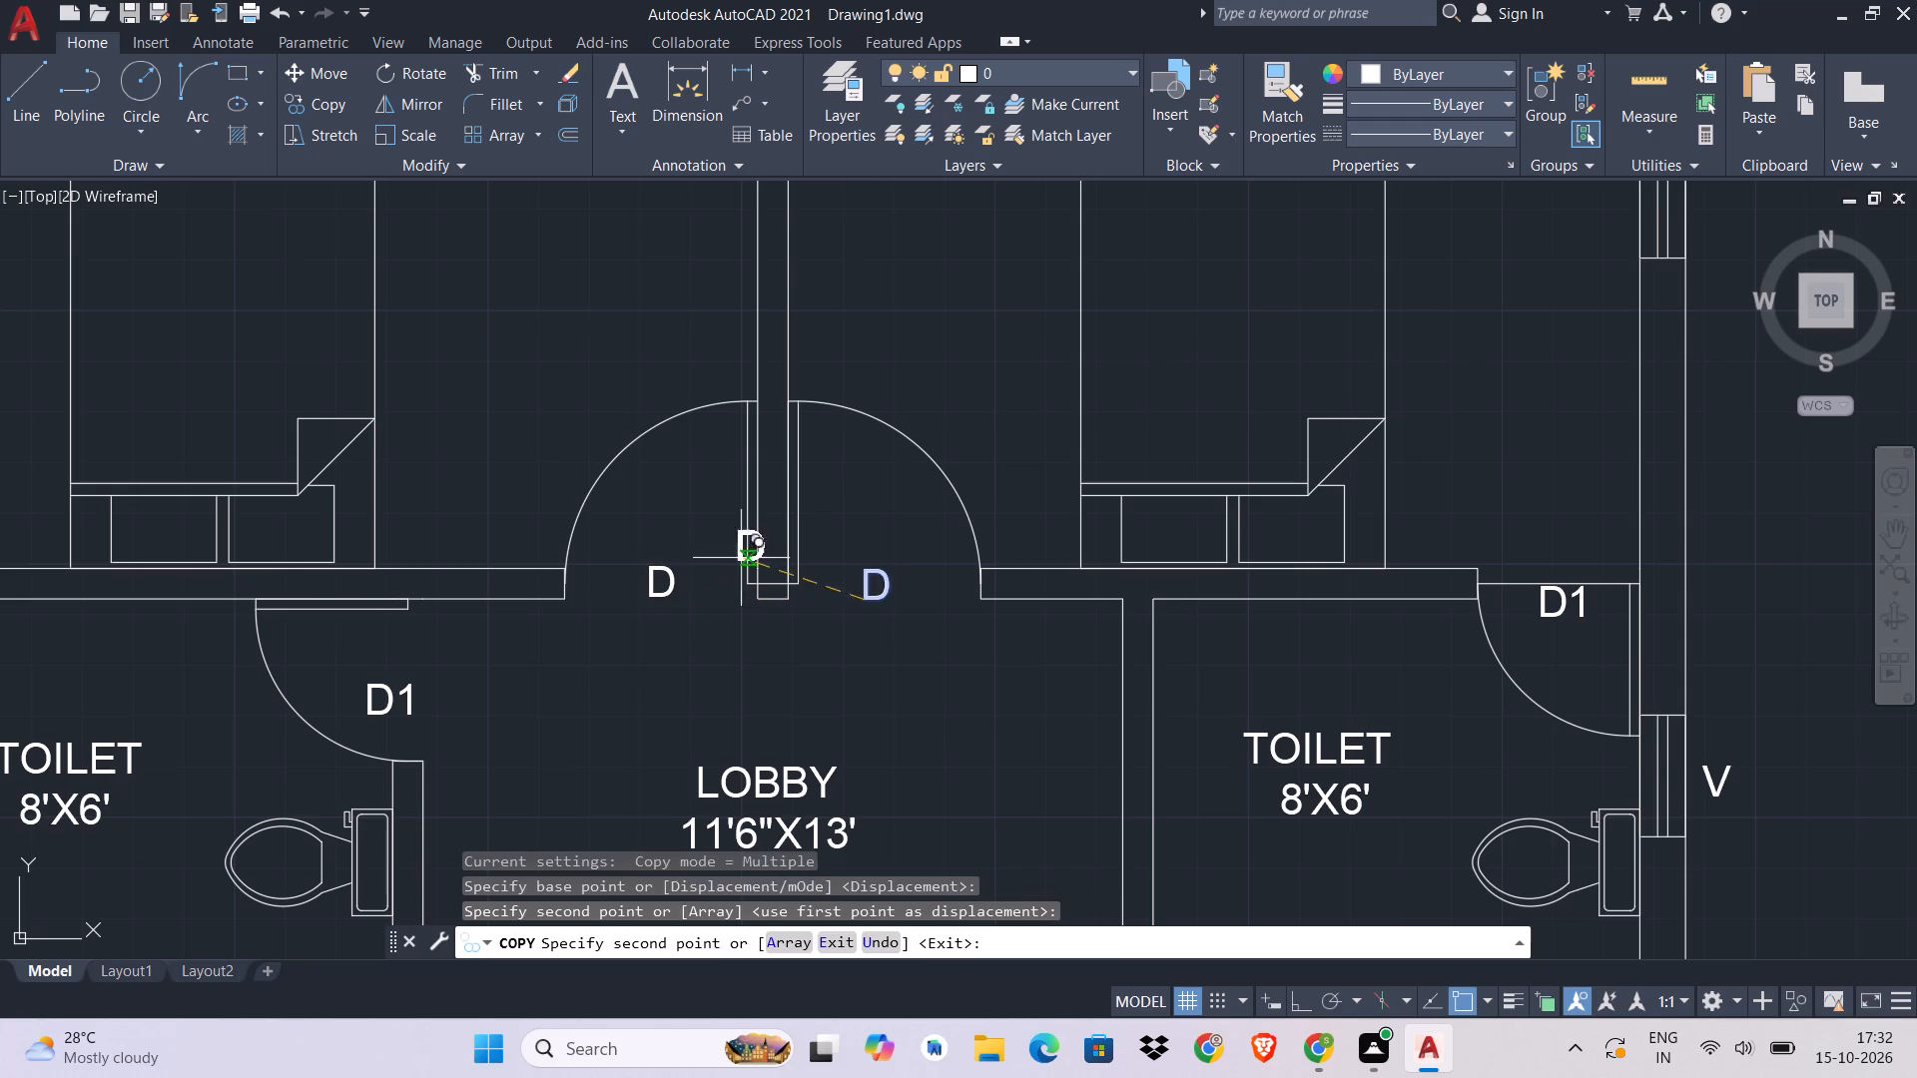
{"action": "key", "text": "Escape"}
Delete the stray line crossing the end of the partition wall between the two bedroom doors.
{"action": "scroll", "coordinate": [758, 591], "scroll_direction": "up", "scroll_amount": 3}
{"action": "left_click", "coordinate": [787, 580]}
{"action": "left_click", "coordinate": [798, 534]}
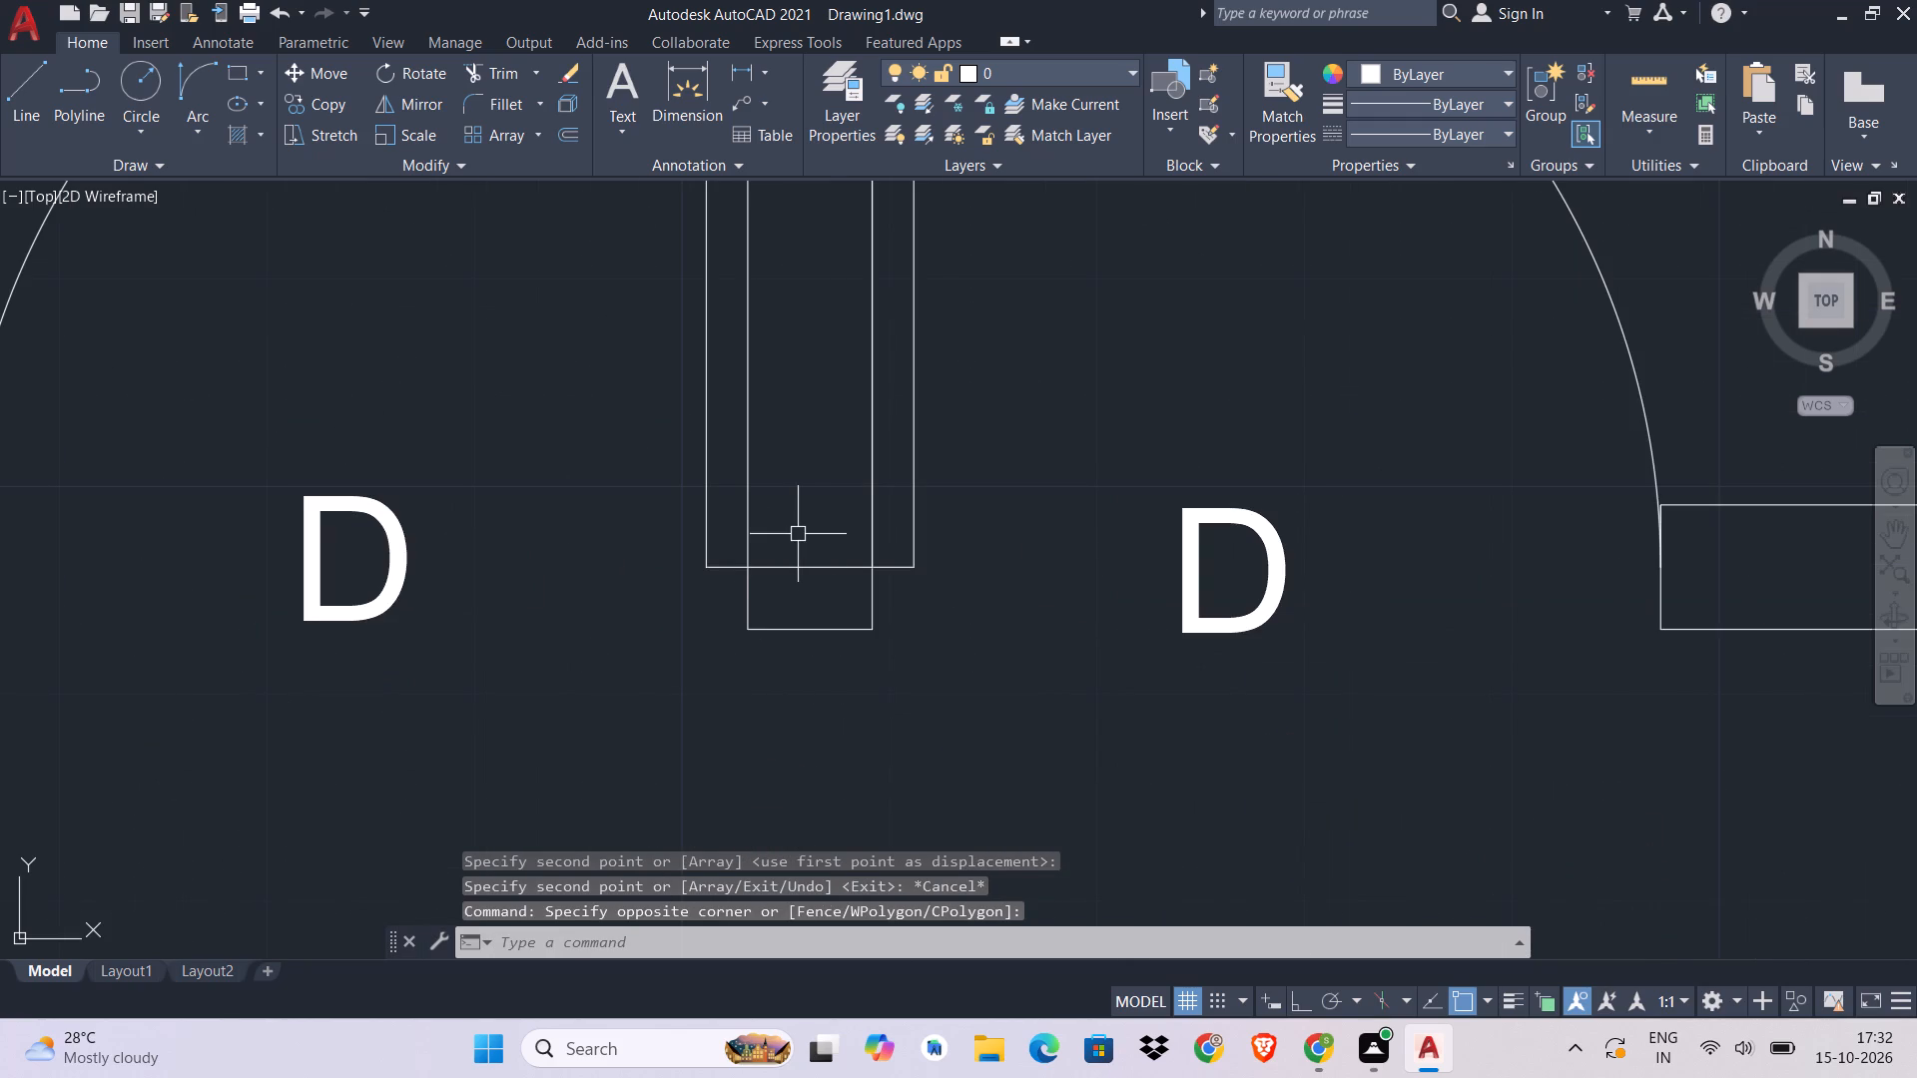
{"action": "left_click", "coordinate": [798, 544]}
{"action": "left_click", "coordinate": [792, 579]}
{"action": "key", "text": "Delete"}
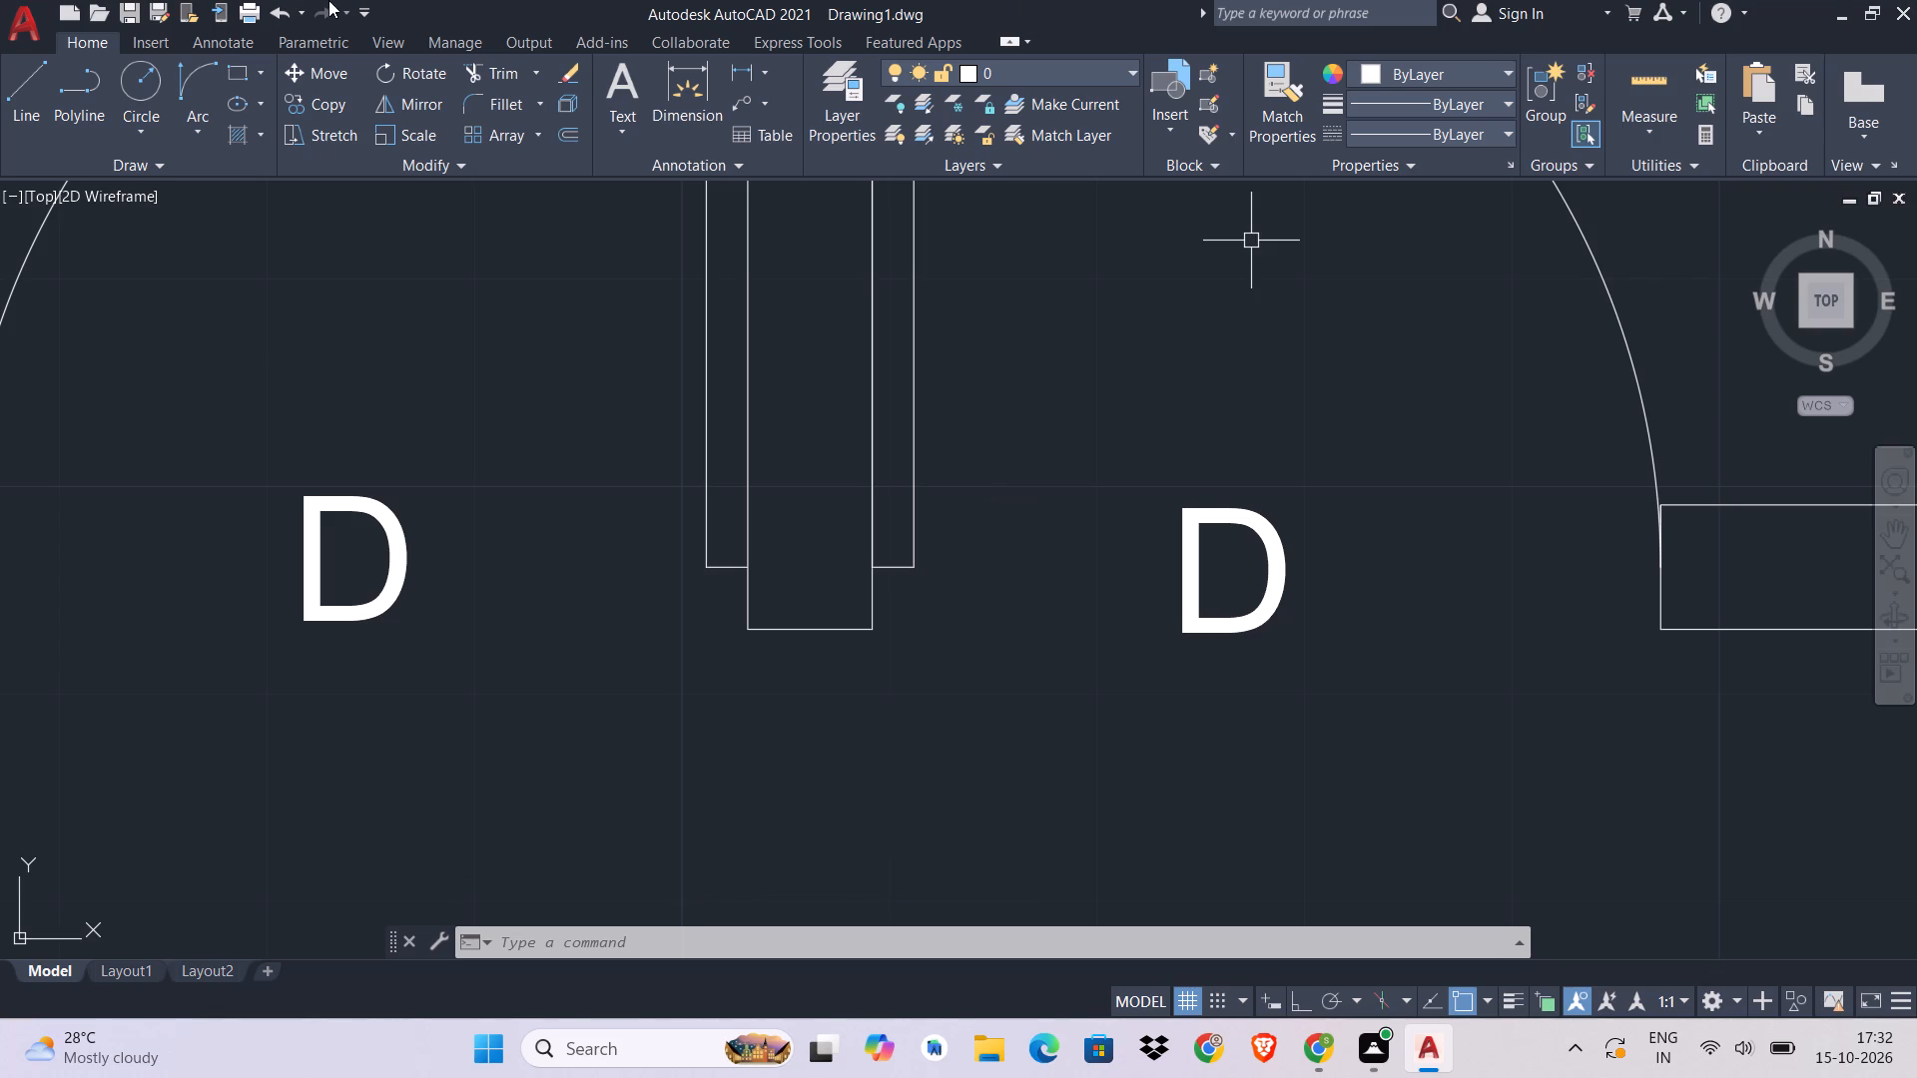
Dimension the building's overall width between the outer corners of the bedrooms' north wall.
{"action": "scroll", "coordinate": [385, 514], "scroll_direction": "down", "scroll_amount": 4}
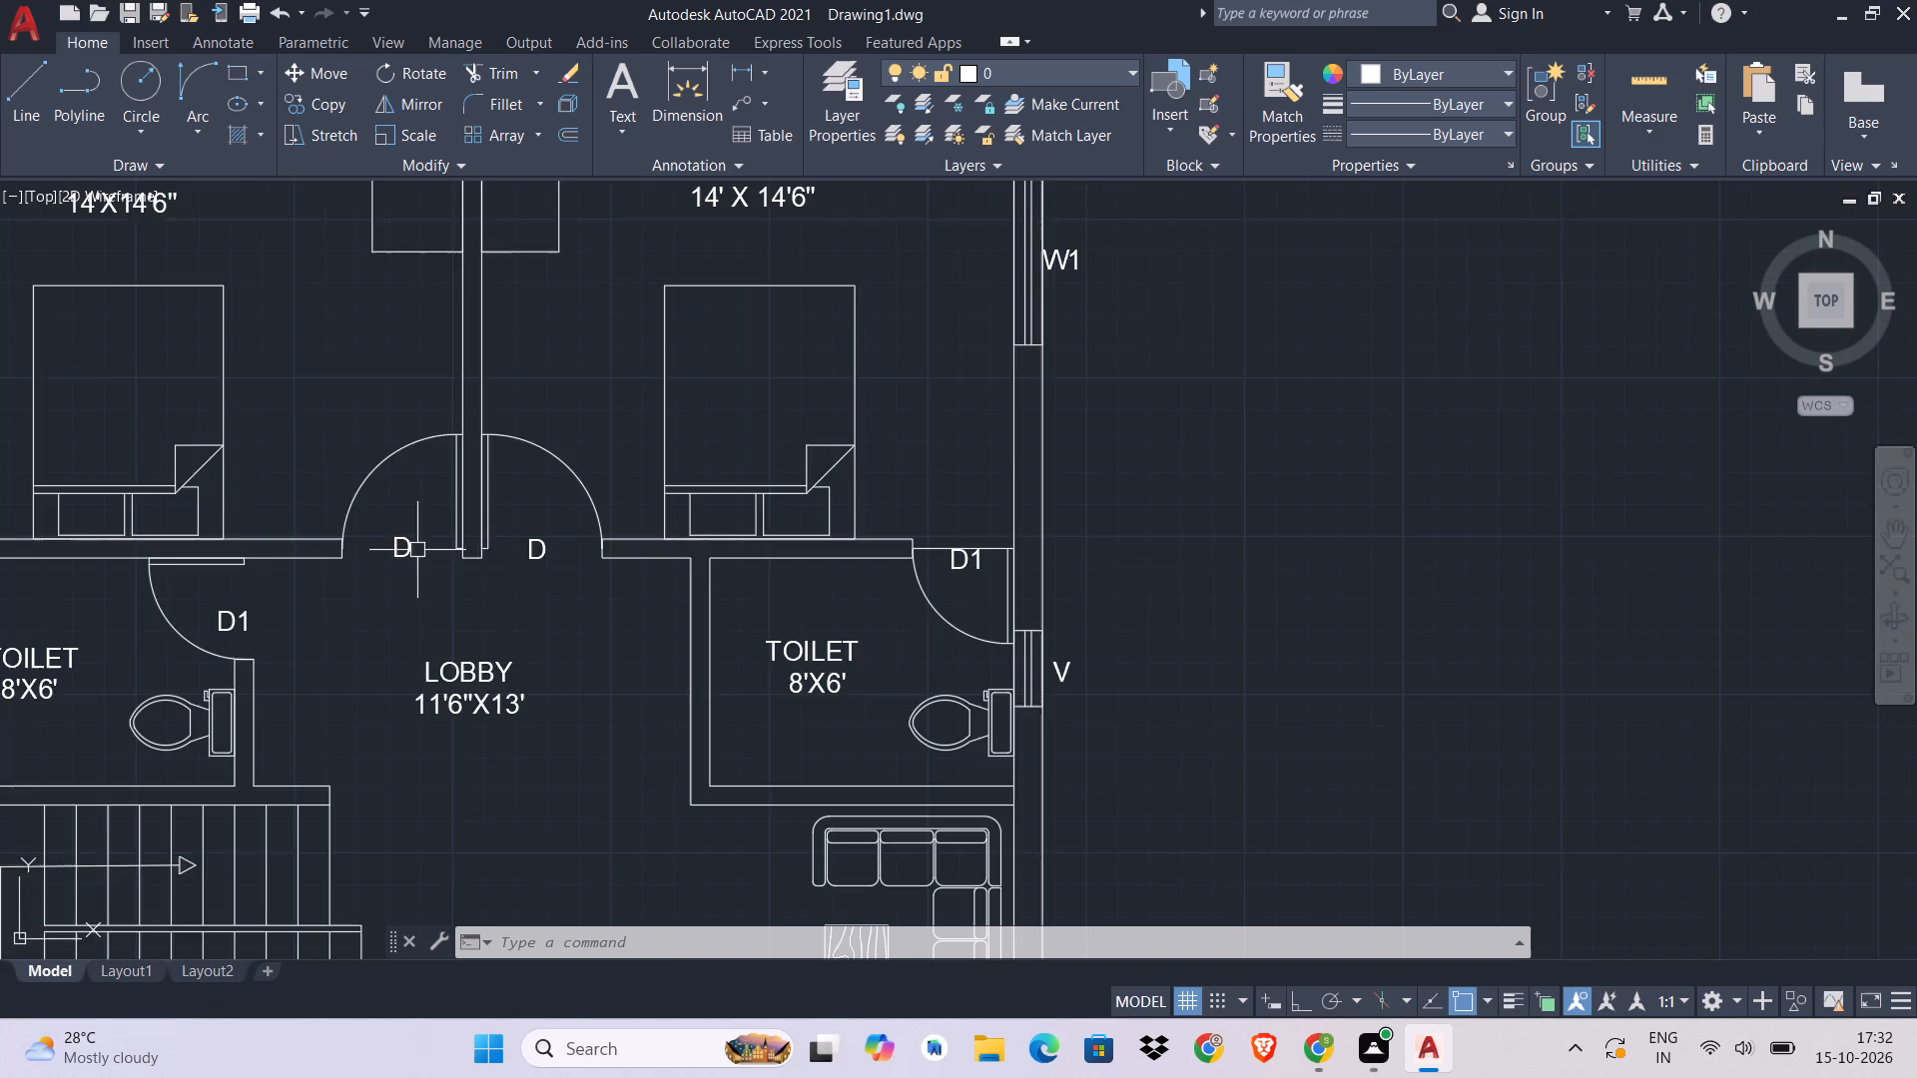
{"action": "scroll", "coordinate": [454, 584], "scroll_direction": "down", "scroll_amount": 3}
{"action": "middle_click_drag", "start_coordinate": [425, 353], "coordinate": [895, 443]}
{"action": "key", "text": "d"}
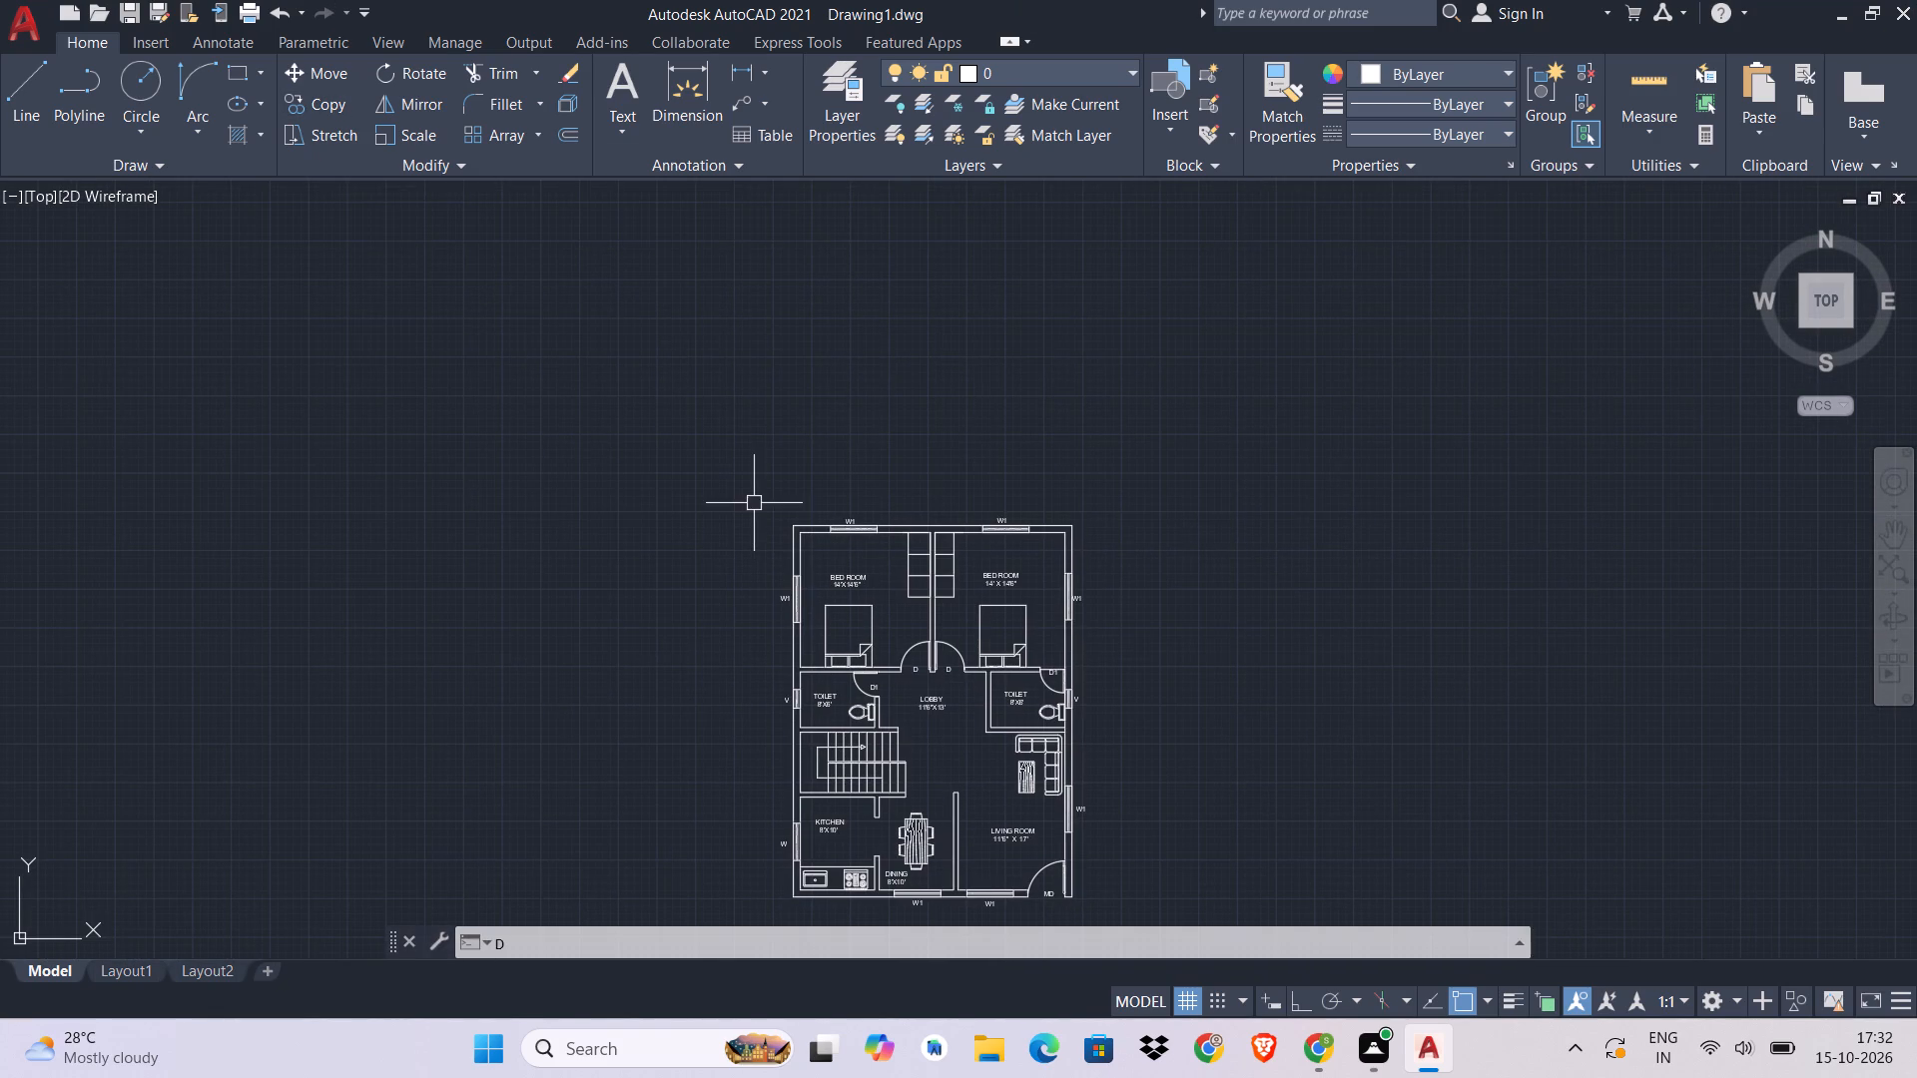
{"action": "key", "text": "i"}
{"action": "type", "text": "M"}
{"action": "key", "text": "space"}
{"action": "scroll", "coordinate": [872, 537], "scroll_direction": "up", "scroll_amount": 4}
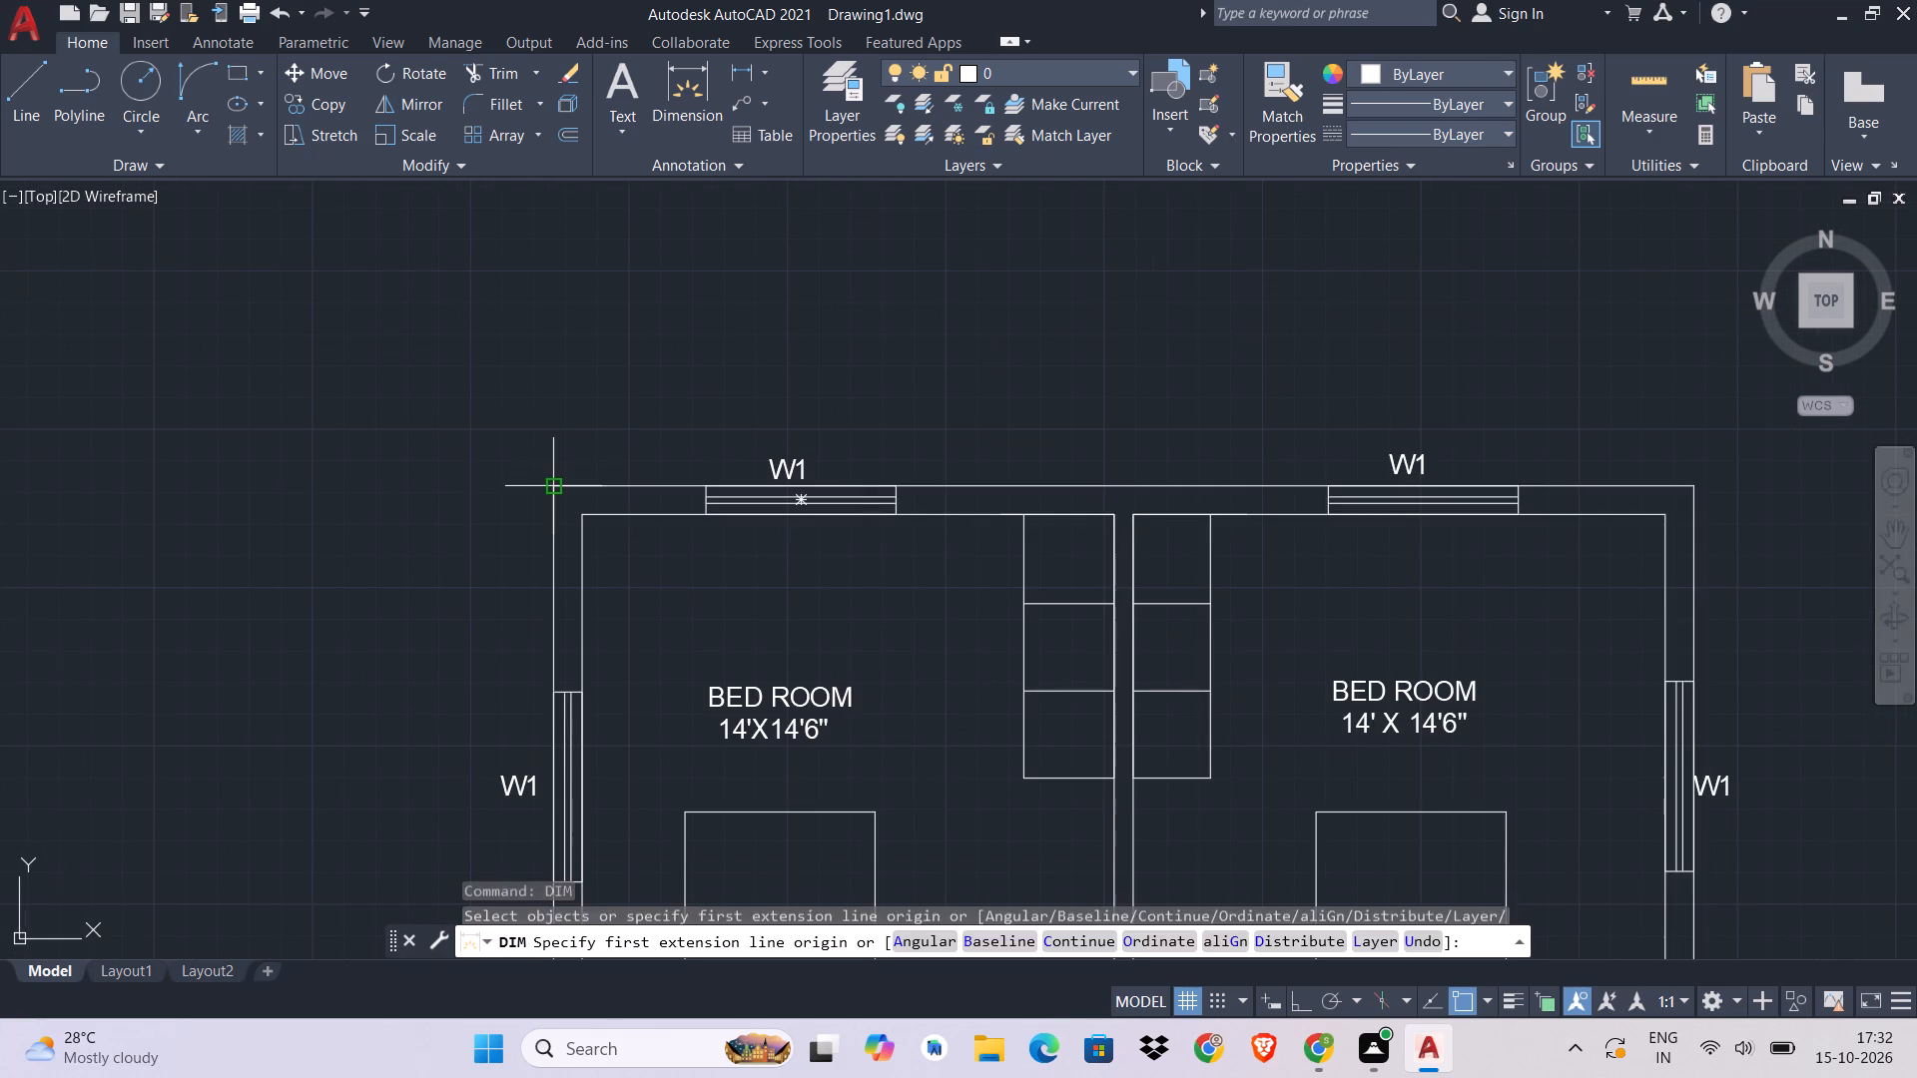
{"action": "left_click", "coordinate": [553, 481]}
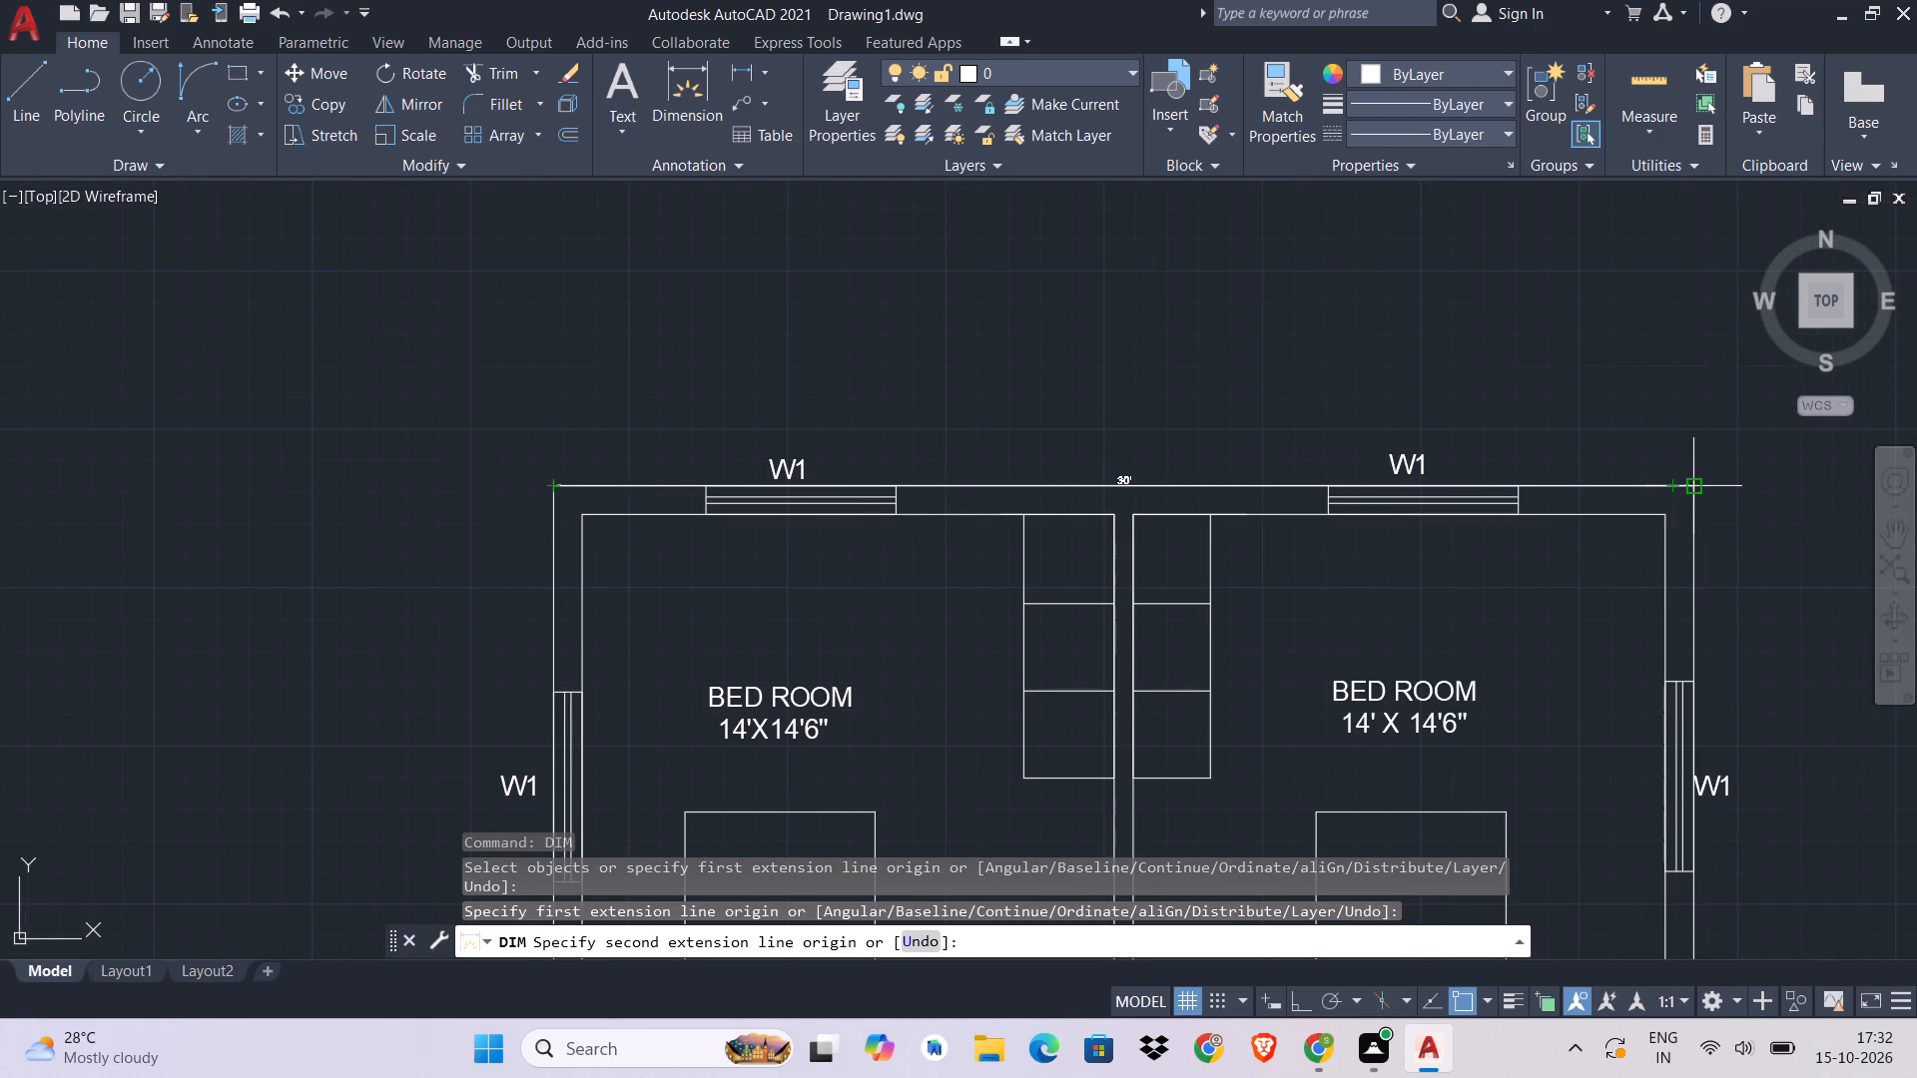
{"action": "left_click", "coordinate": [1693, 489]}
{"action": "left_click", "coordinate": [1692, 471]}
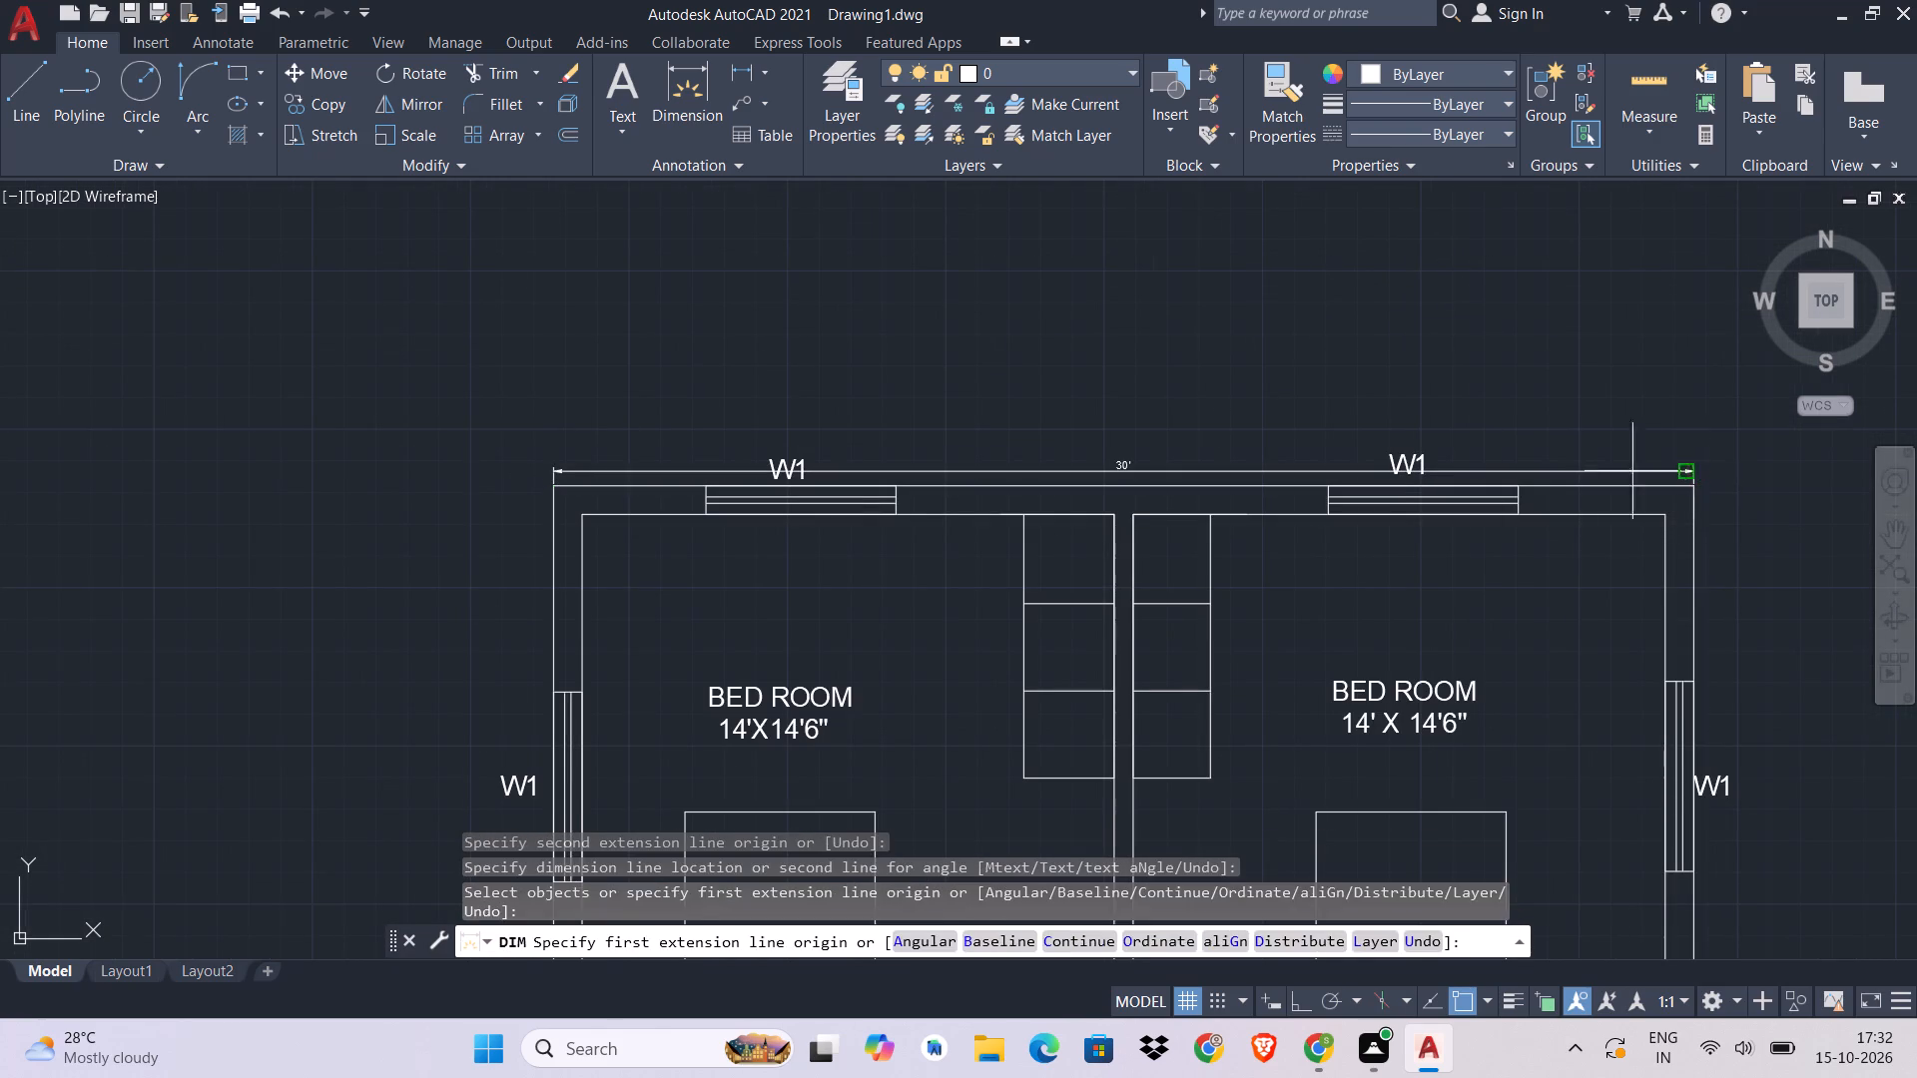
{"action": "key", "text": "Escape"}
Move the overall width dimension straight up about 1'-9" from the north wall with Ortho on.
{"action": "left_click", "coordinate": [1032, 470]}
{"action": "key", "text": "m"}
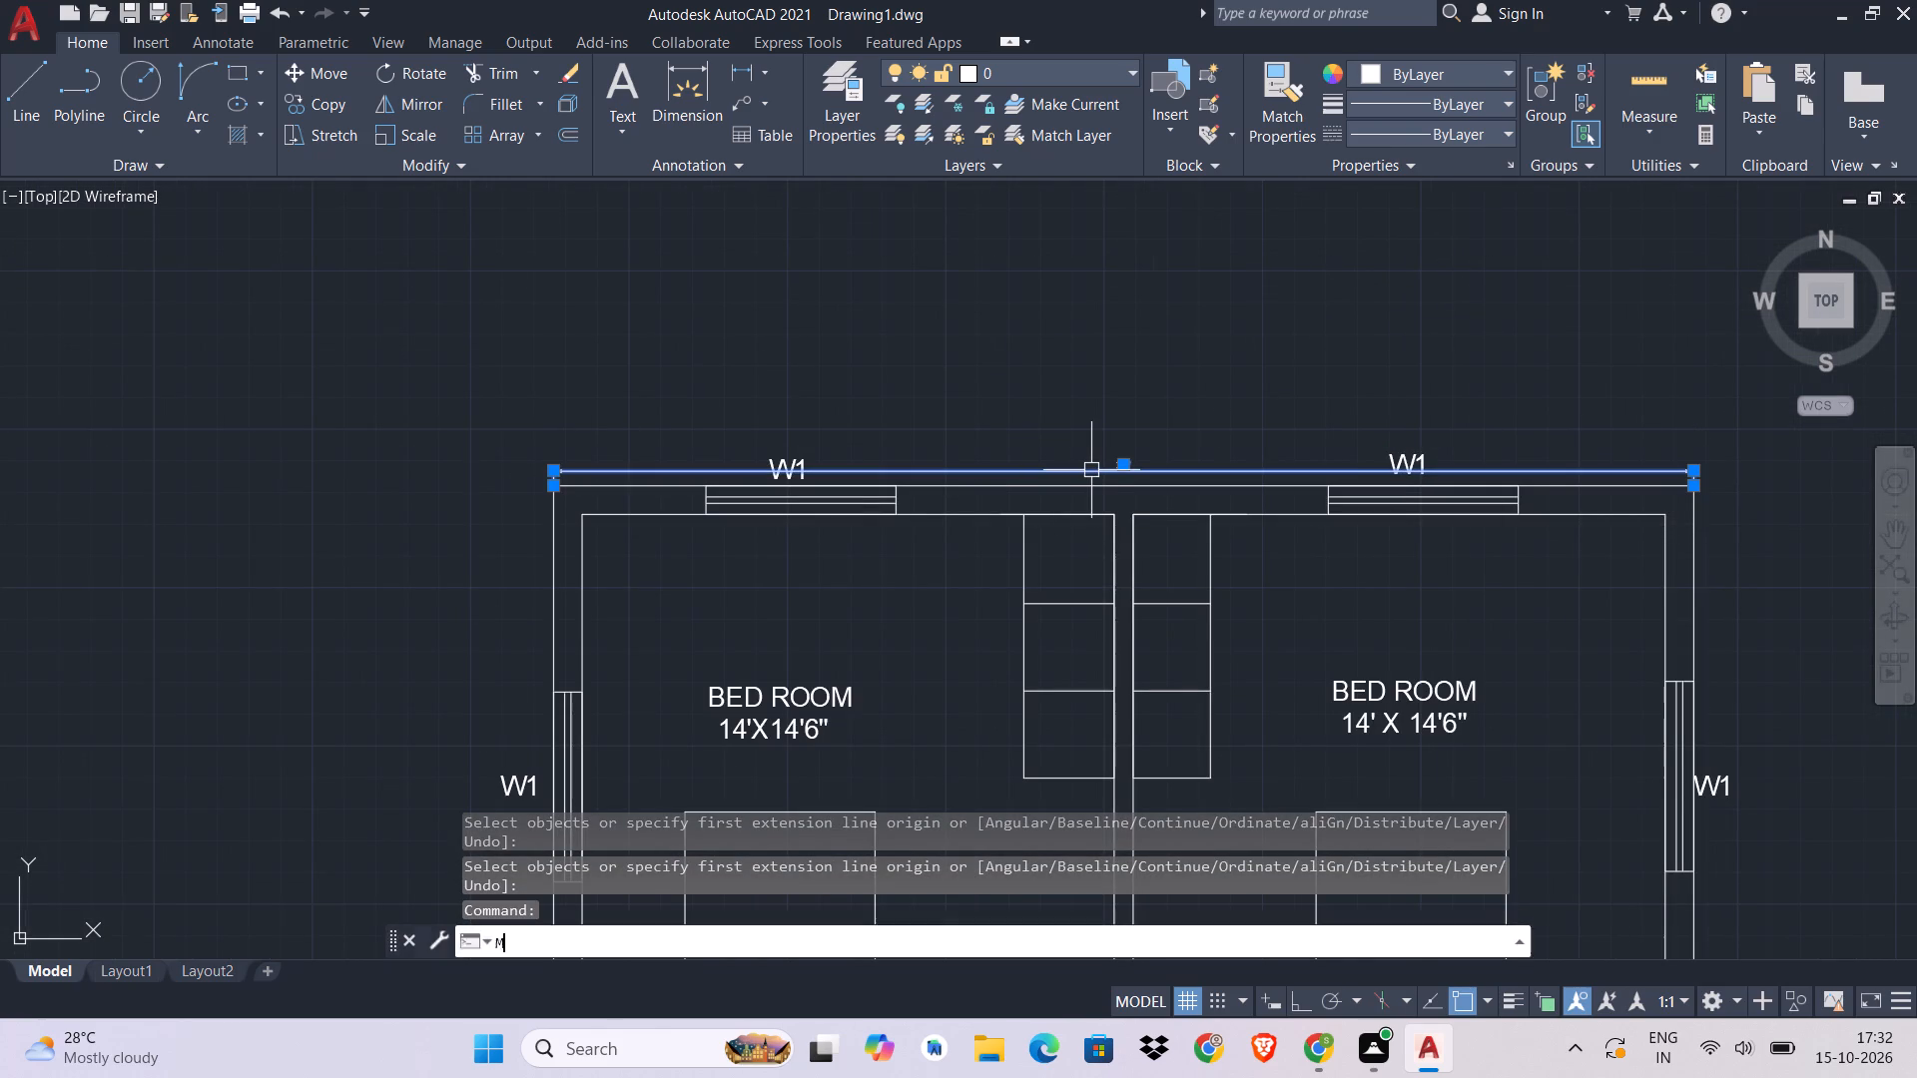
{"action": "key", "text": "space"}
{"action": "left_click", "coordinate": [551, 486]}
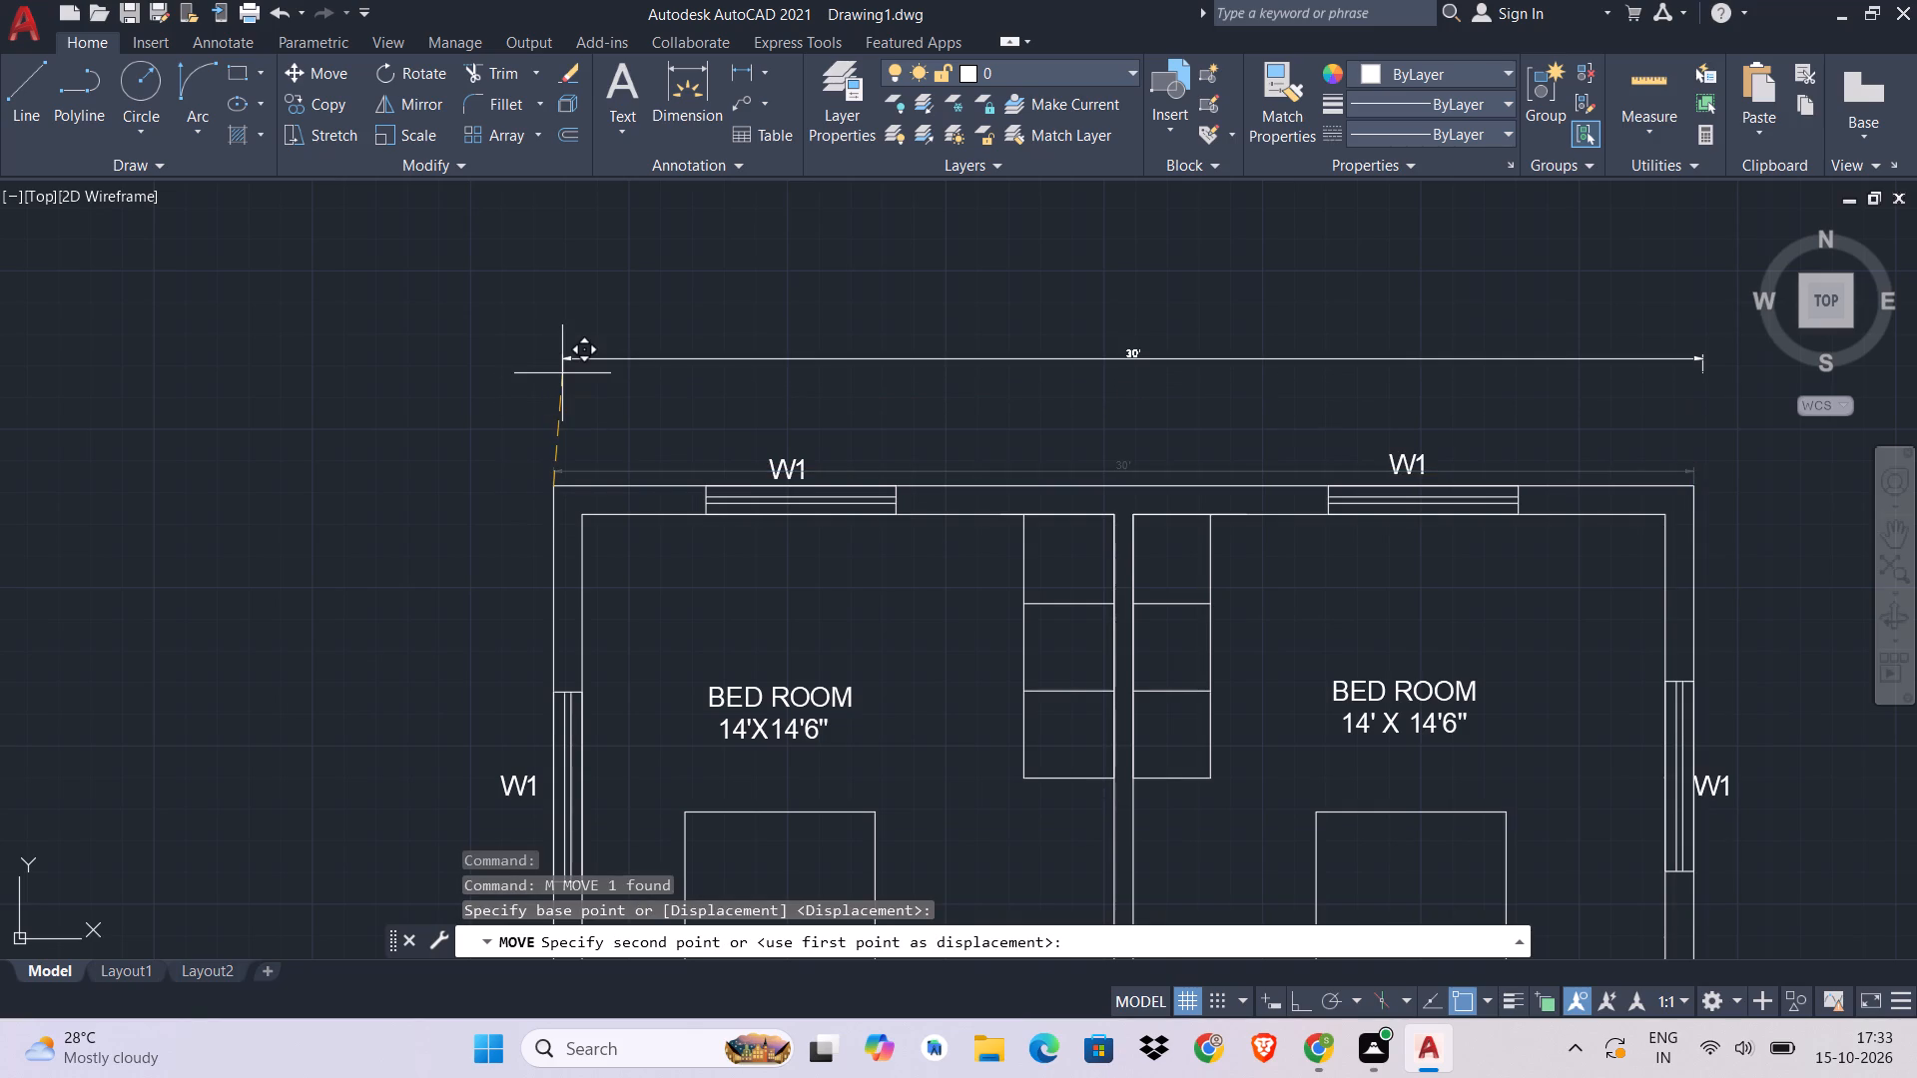
{"action": "key", "text": "ctrl+l"}
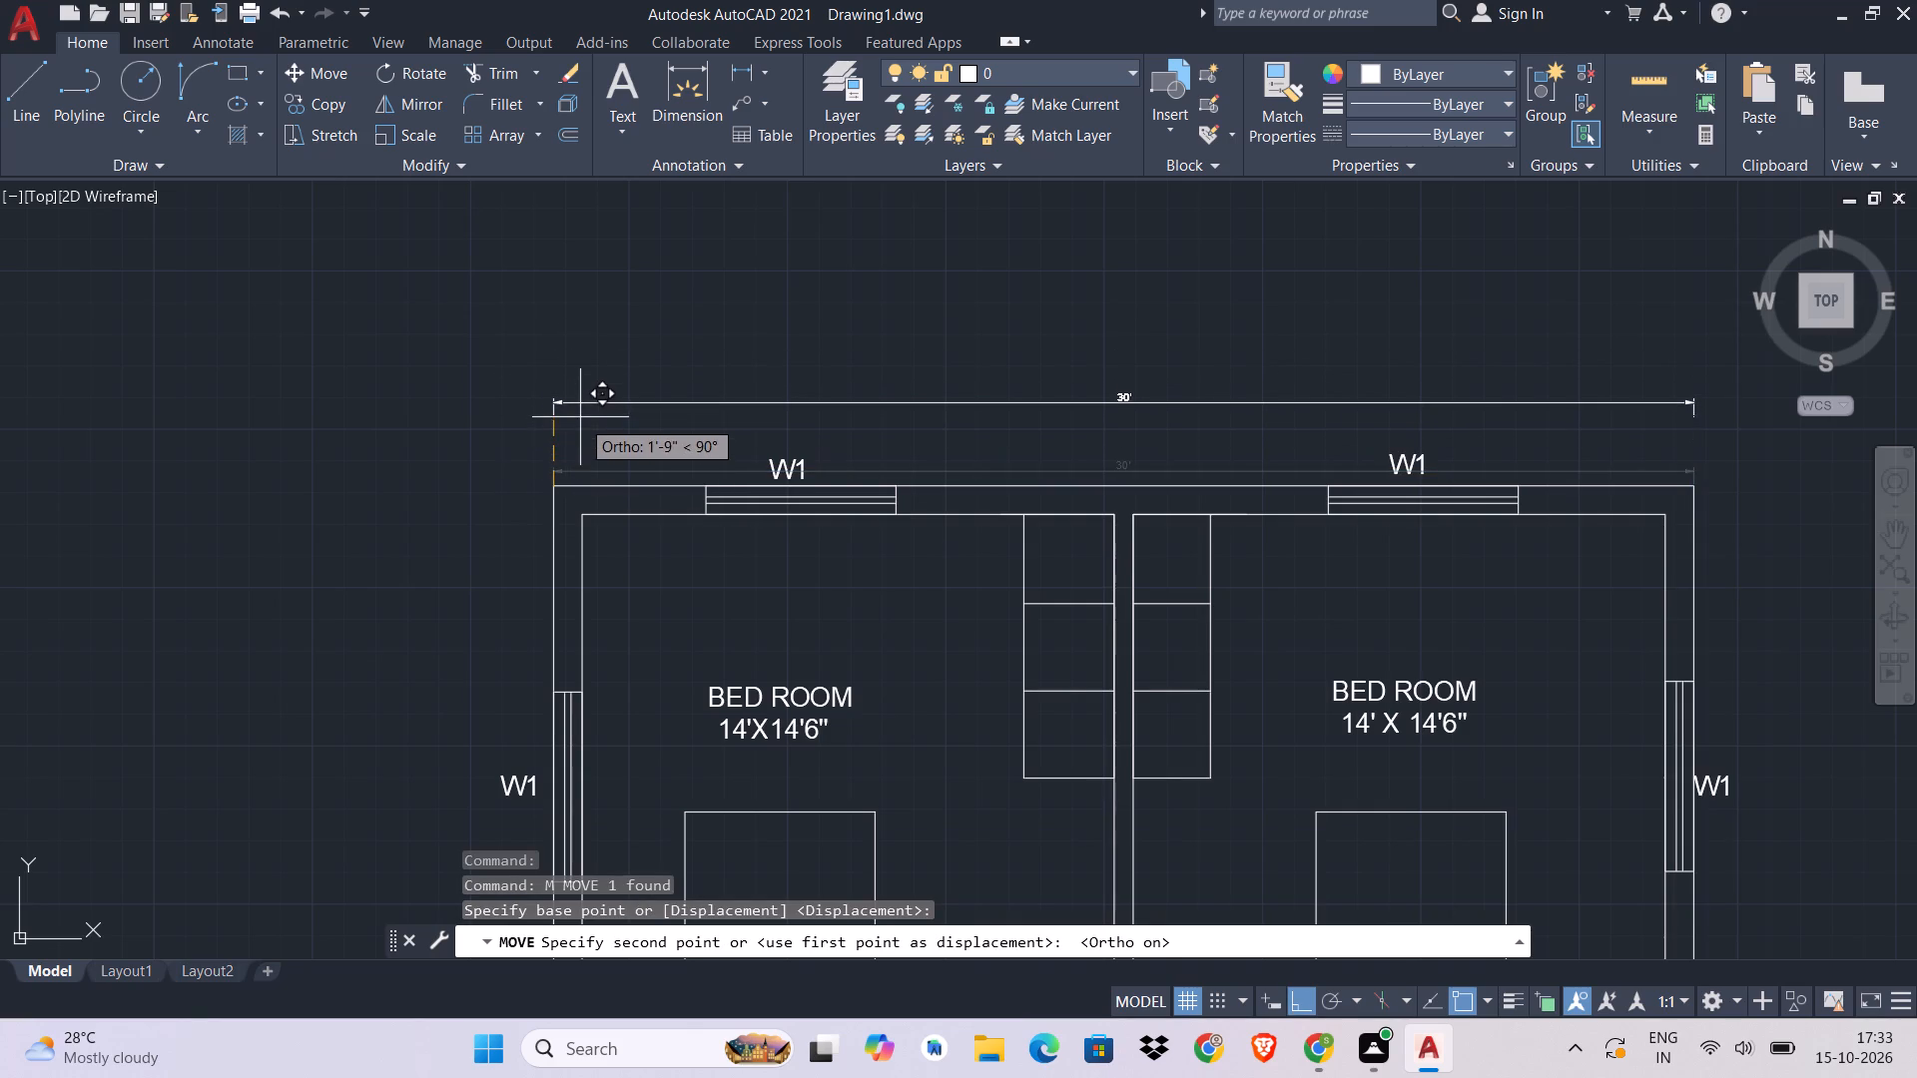
{"action": "left_click", "coordinate": [580, 417]}
{"action": "key", "text": "Escape"}
Set the text height of the overall width dimension above the north wall to 8".
{"action": "scroll", "coordinate": [1131, 401], "scroll_direction": "up", "scroll_amount": 2}
{"action": "double_click", "coordinate": [1133, 401]}
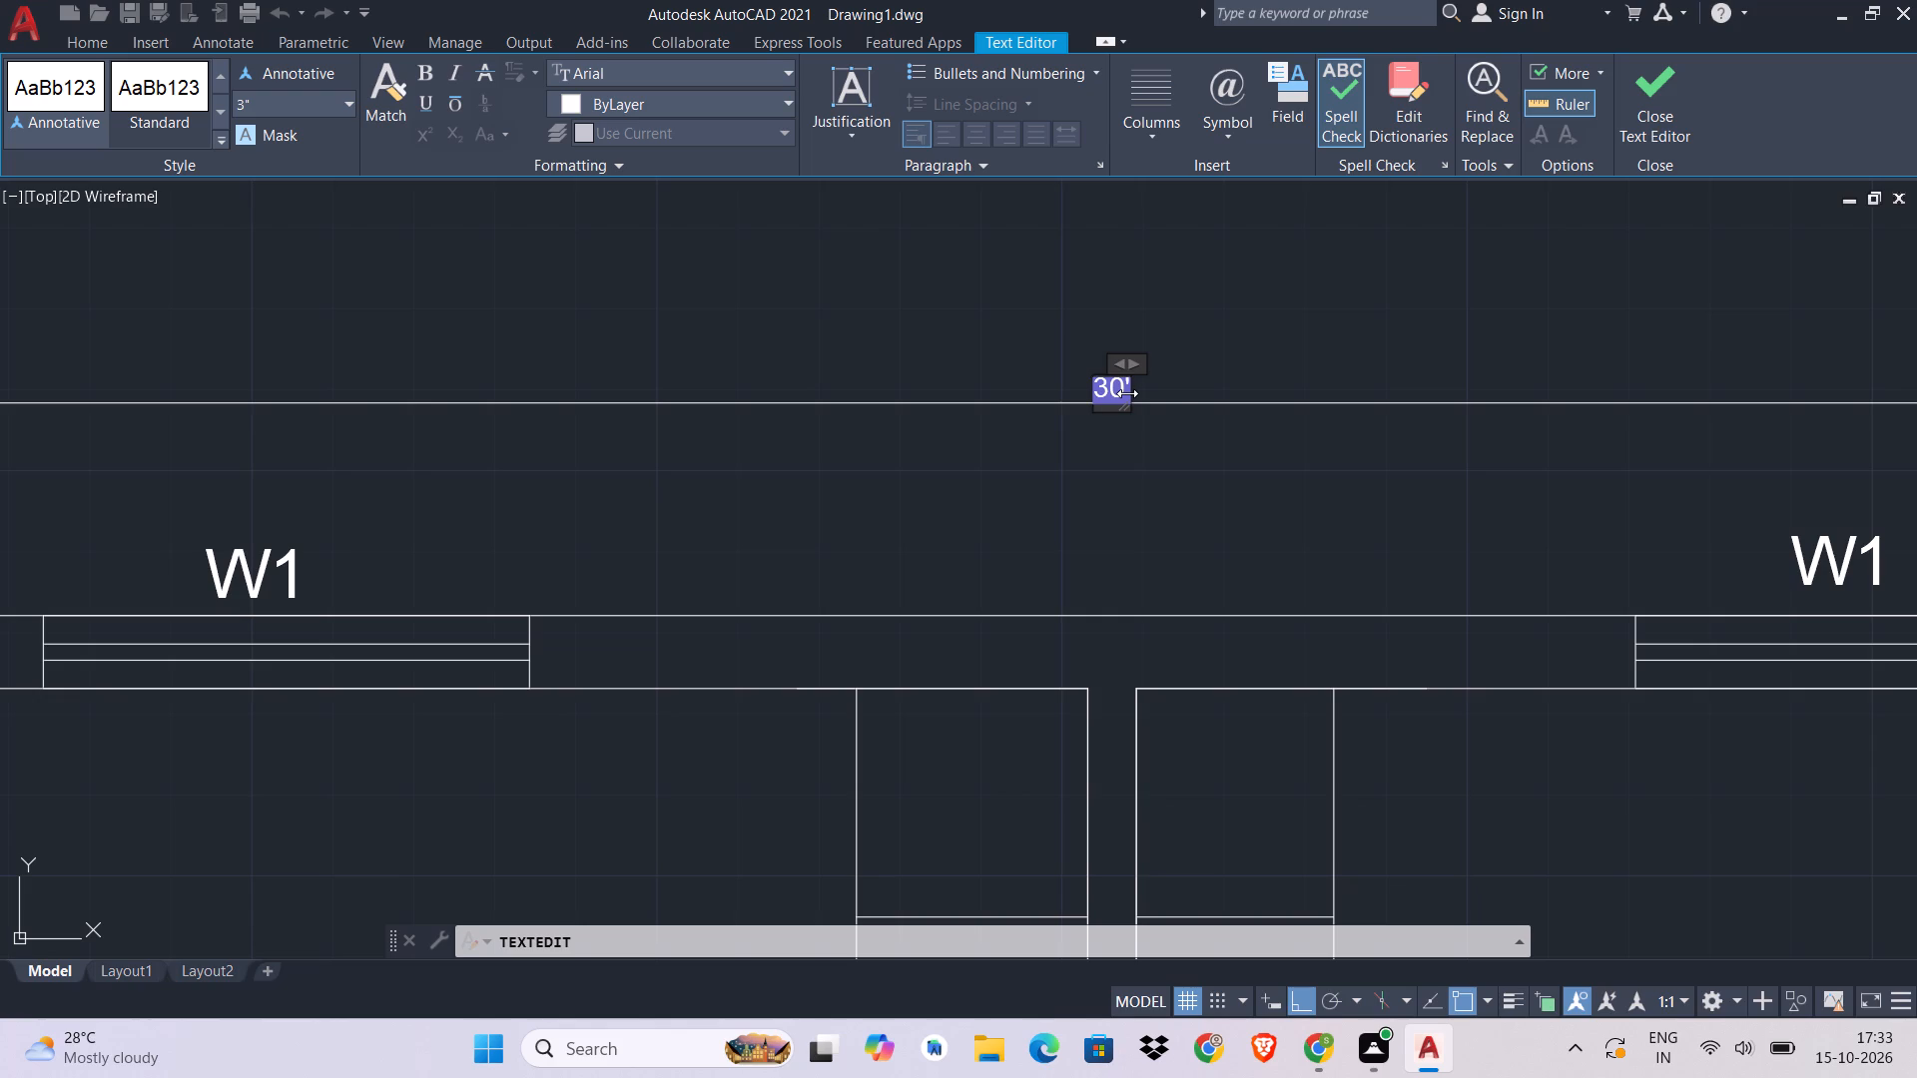
{"action": "left_click_drag", "start_coordinate": [1127, 393], "coordinate": [1238, 391]}
{"action": "left_click_drag", "start_coordinate": [1141, 391], "coordinate": [953, 386]}
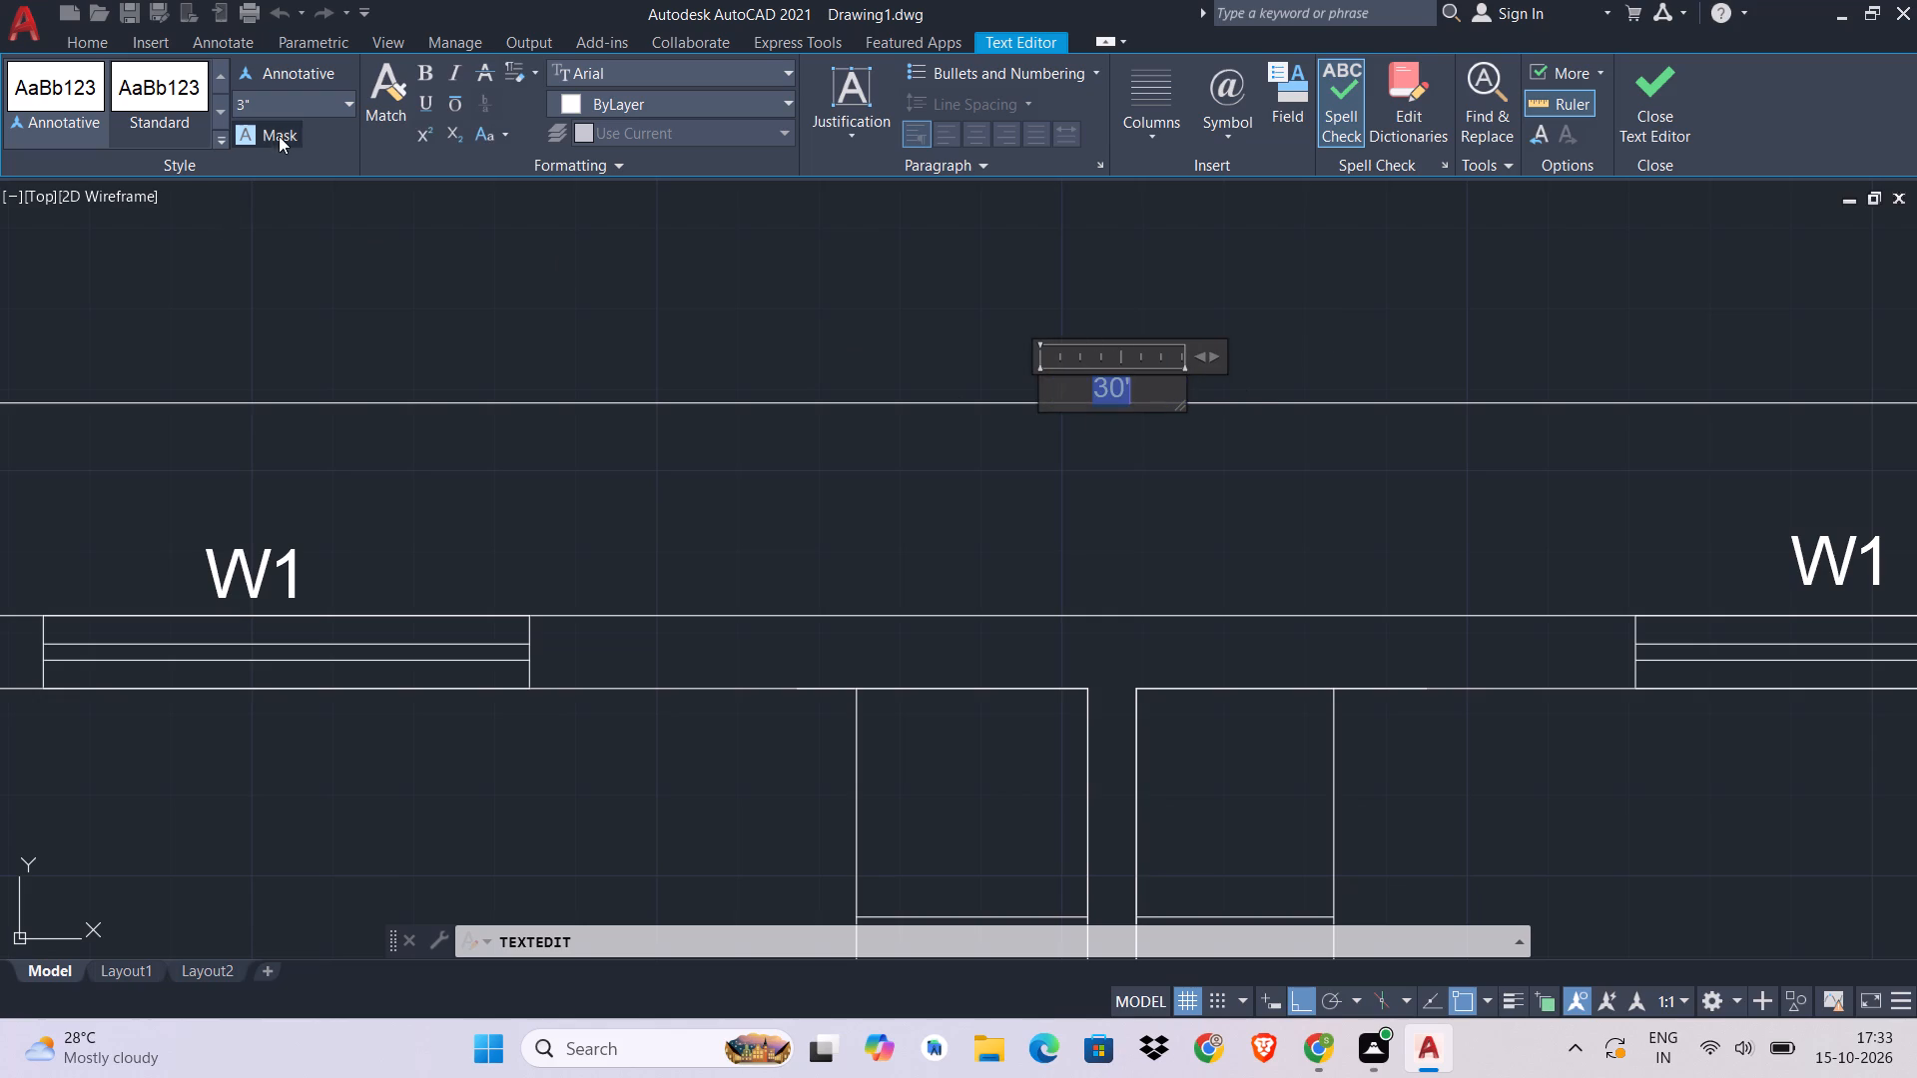
{"action": "left_click", "coordinate": [282, 105]}
{"action": "key", "text": "BackSpace"}
{"action": "key", "text": "8"}
{"action": "key", "text": "Return"}
{"action": "left_click", "coordinate": [1663, 103]}
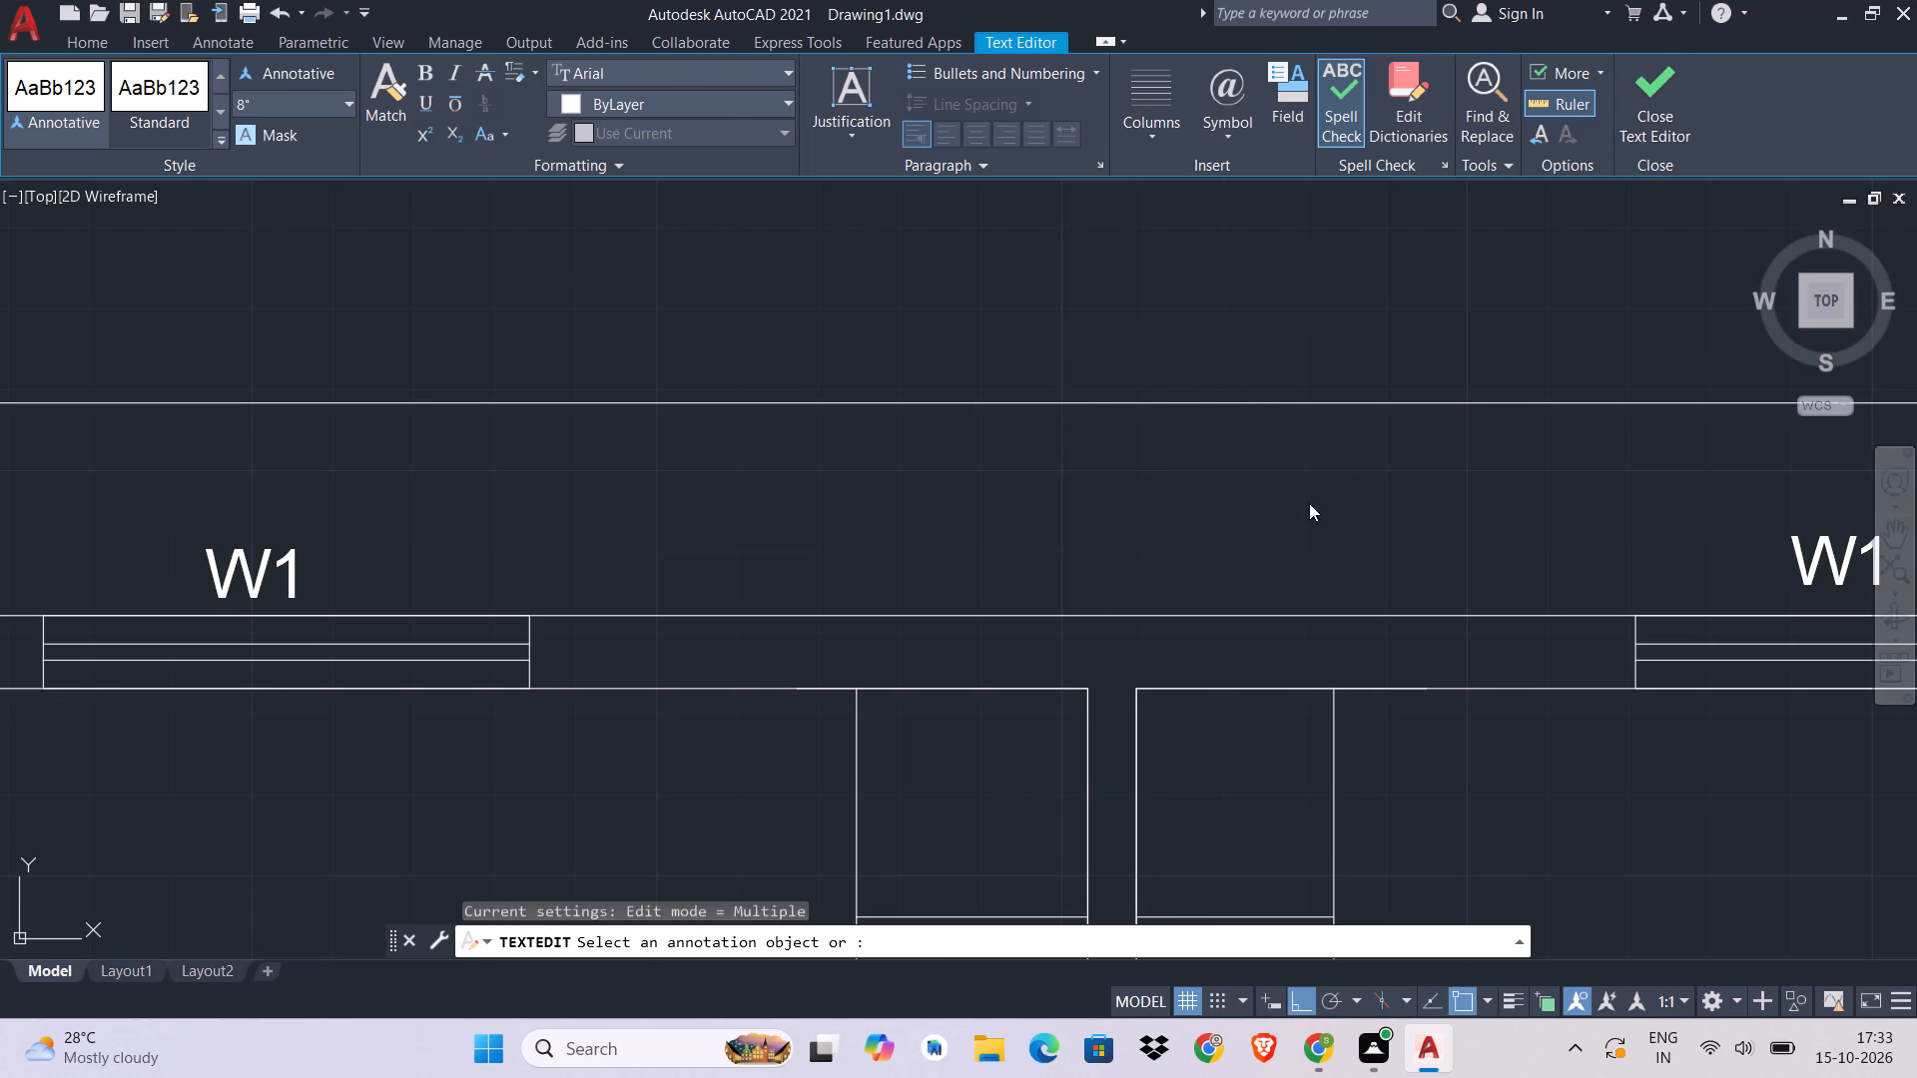
{"action": "scroll", "coordinate": [1342, 454], "scroll_direction": "down", "scroll_amount": 1}
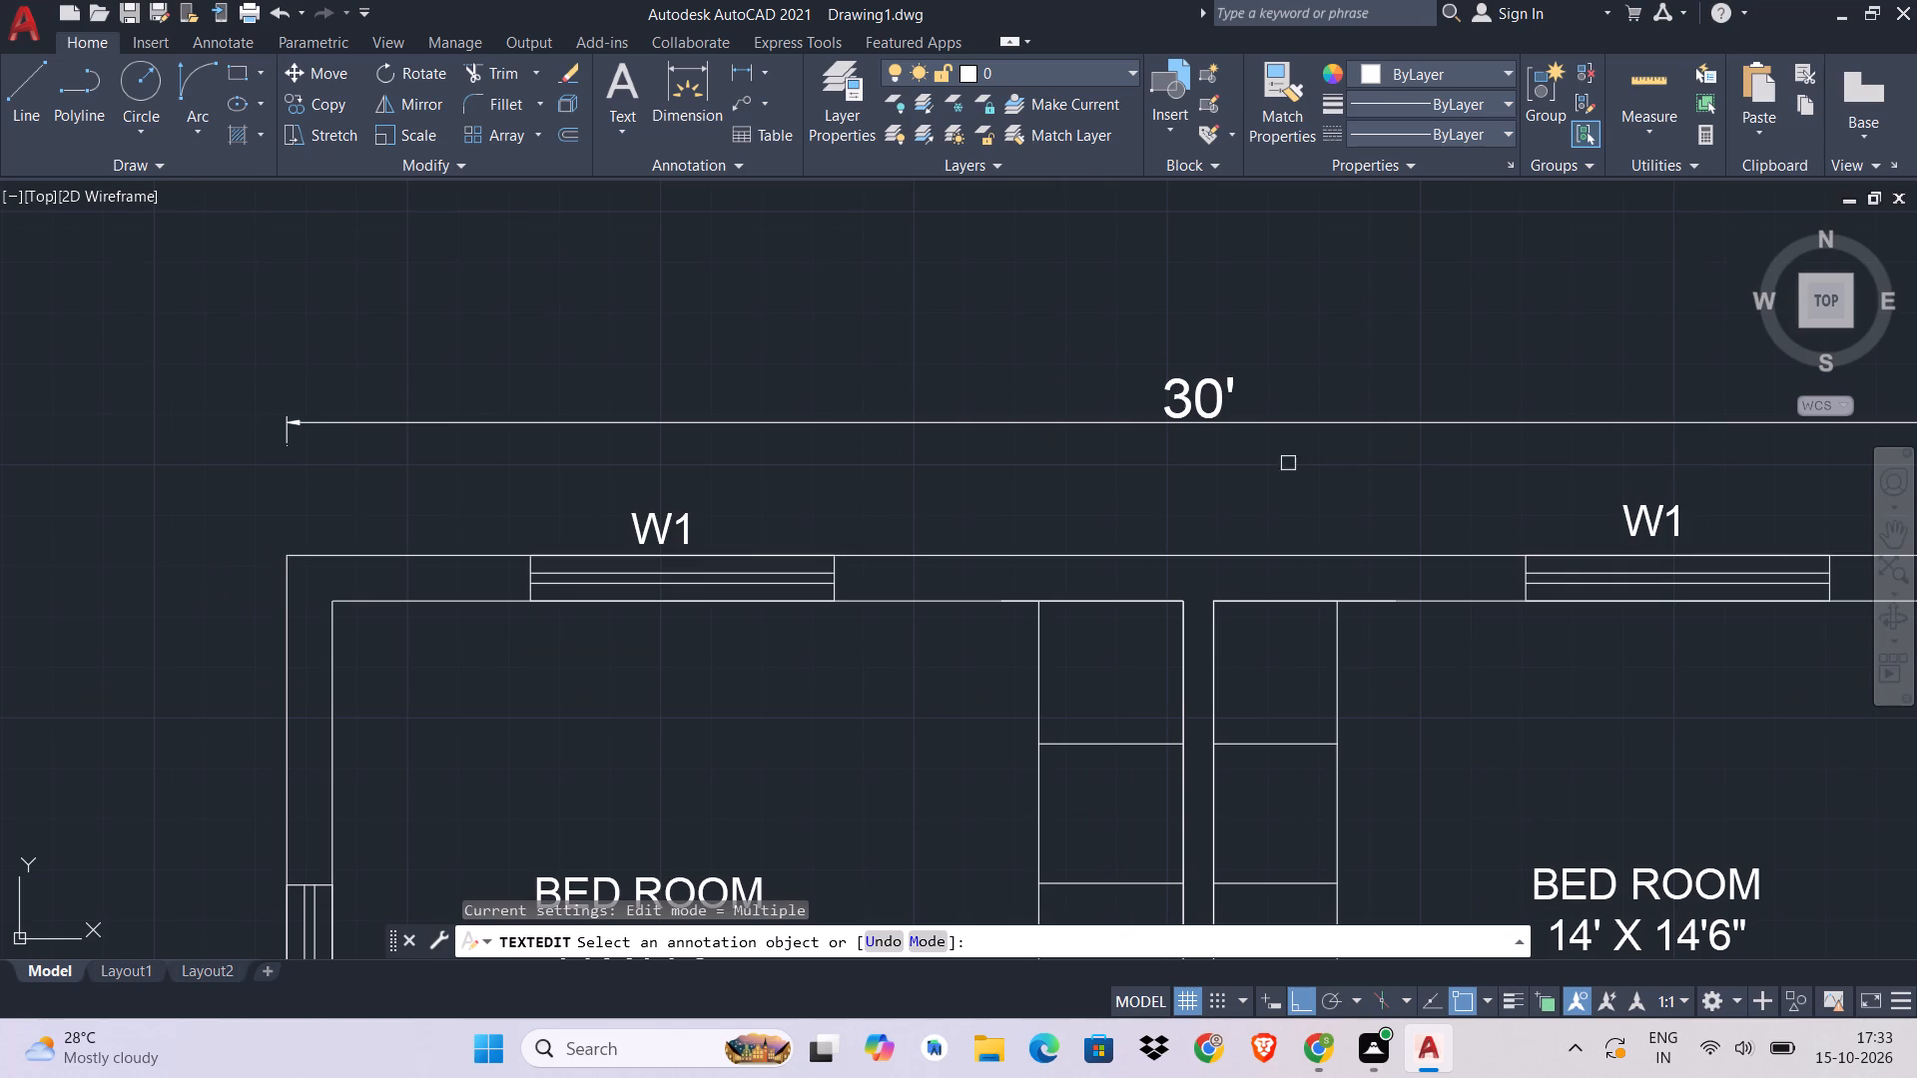
{"action": "scroll", "coordinate": [1082, 442], "scroll_direction": "down", "scroll_amount": 2}
{"action": "middle_click_drag", "start_coordinate": [1082, 442], "coordinate": [1082, 320]}
{"action": "key", "text": "Escape"}
Dimension the building's overall length along the west wall, from its north-west outer corner to its south-west outer corner.
{"action": "type", "text": "DIM"}
{"action": "key", "text": "space"}
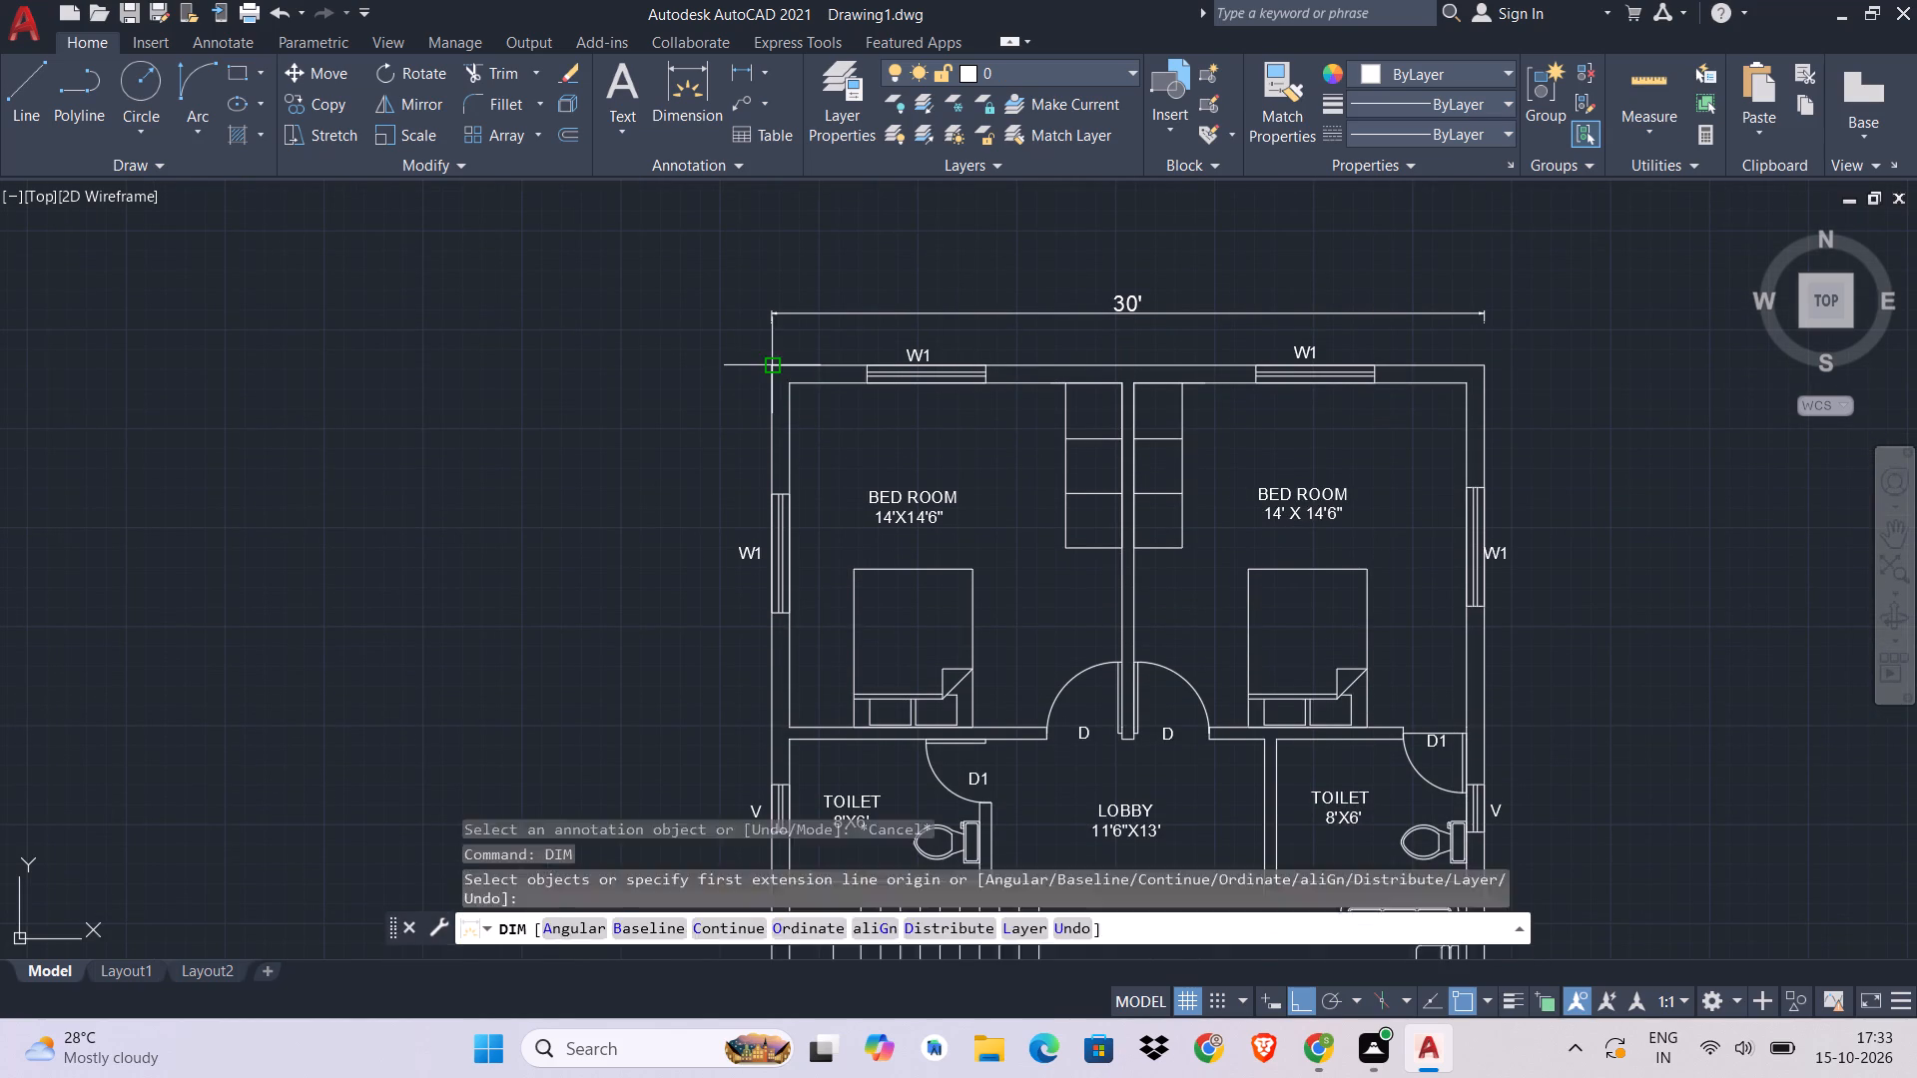
{"action": "left_click", "coordinate": [769, 366]}
{"action": "scroll", "coordinate": [769, 366], "scroll_direction": "down", "scroll_amount": 2}
{"action": "middle_click_drag", "start_coordinate": [769, 366], "coordinate": [769, 174]}
{"action": "scroll", "coordinate": [809, 567], "scroll_direction": "up", "scroll_amount": 4}
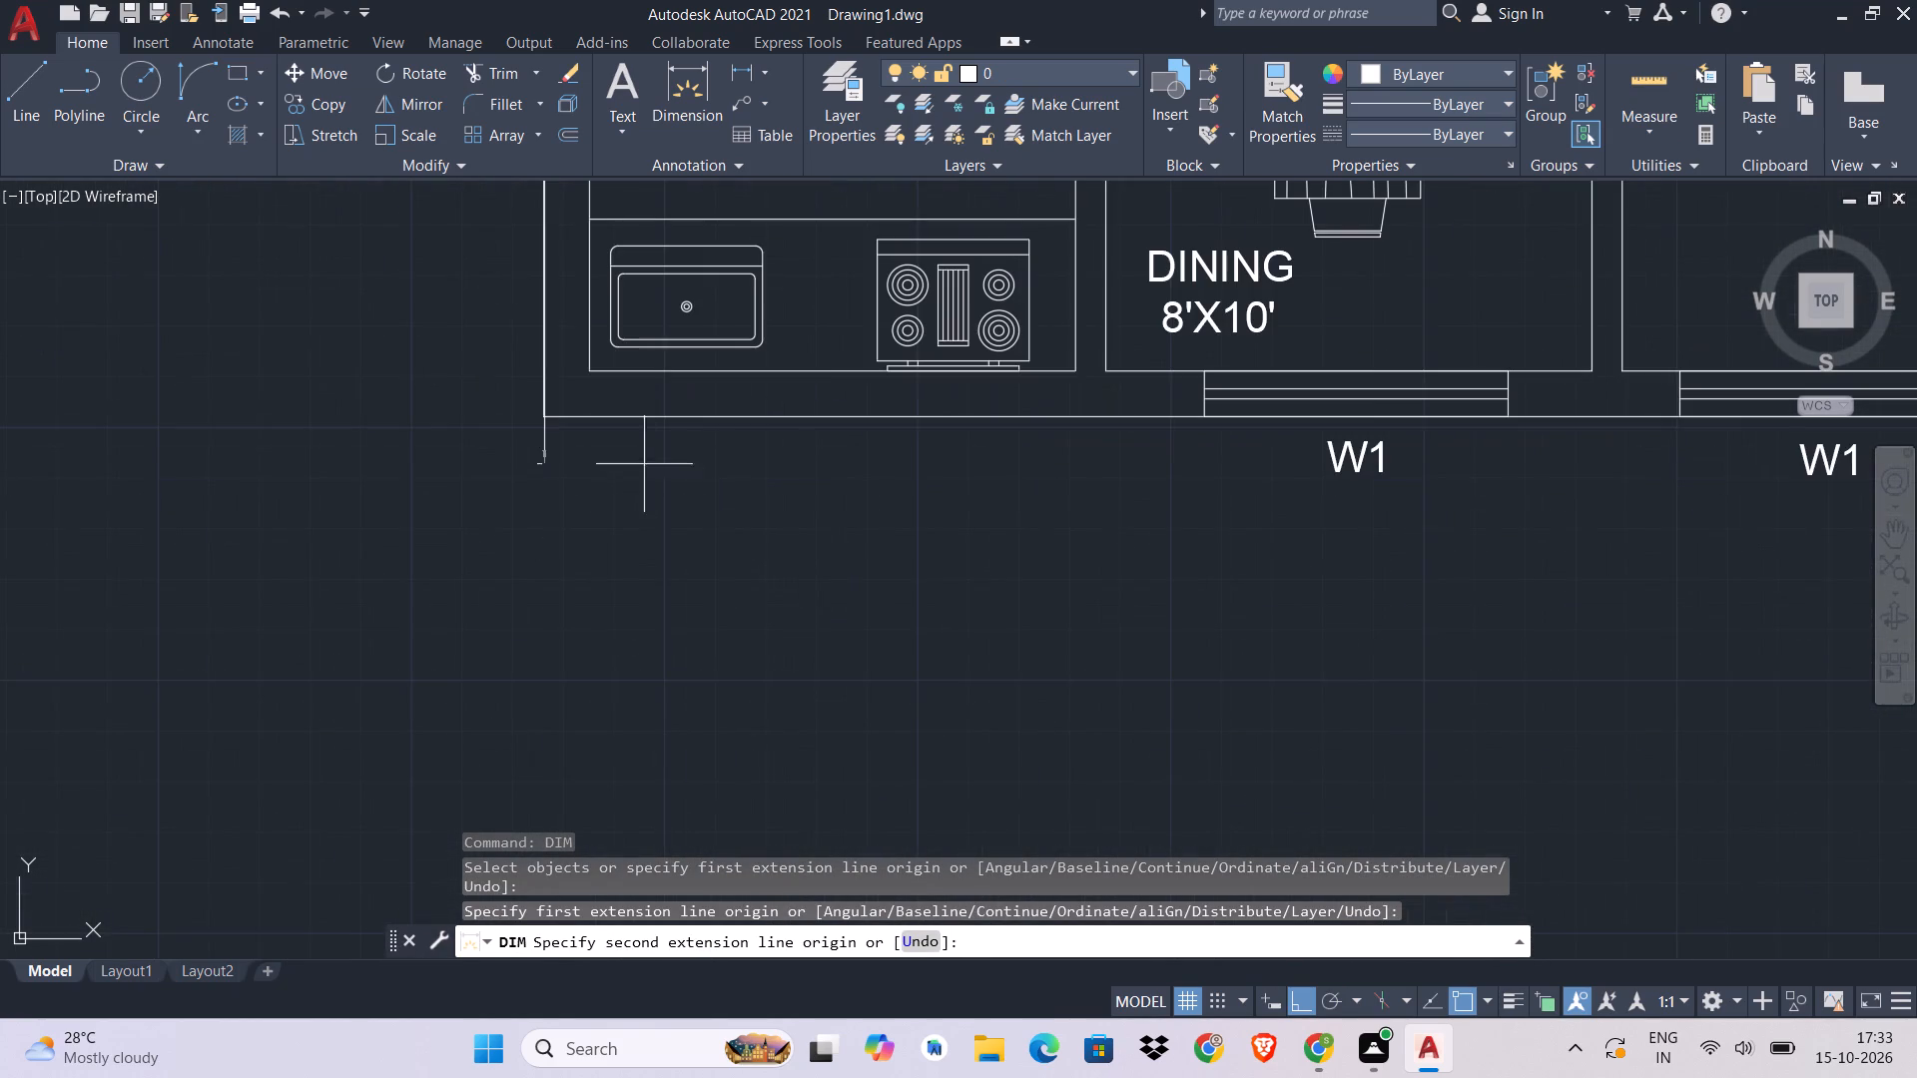
{"action": "left_click", "coordinate": [545, 415]}
{"action": "middle_click_drag", "start_coordinate": [545, 415], "coordinate": [815, 696]}
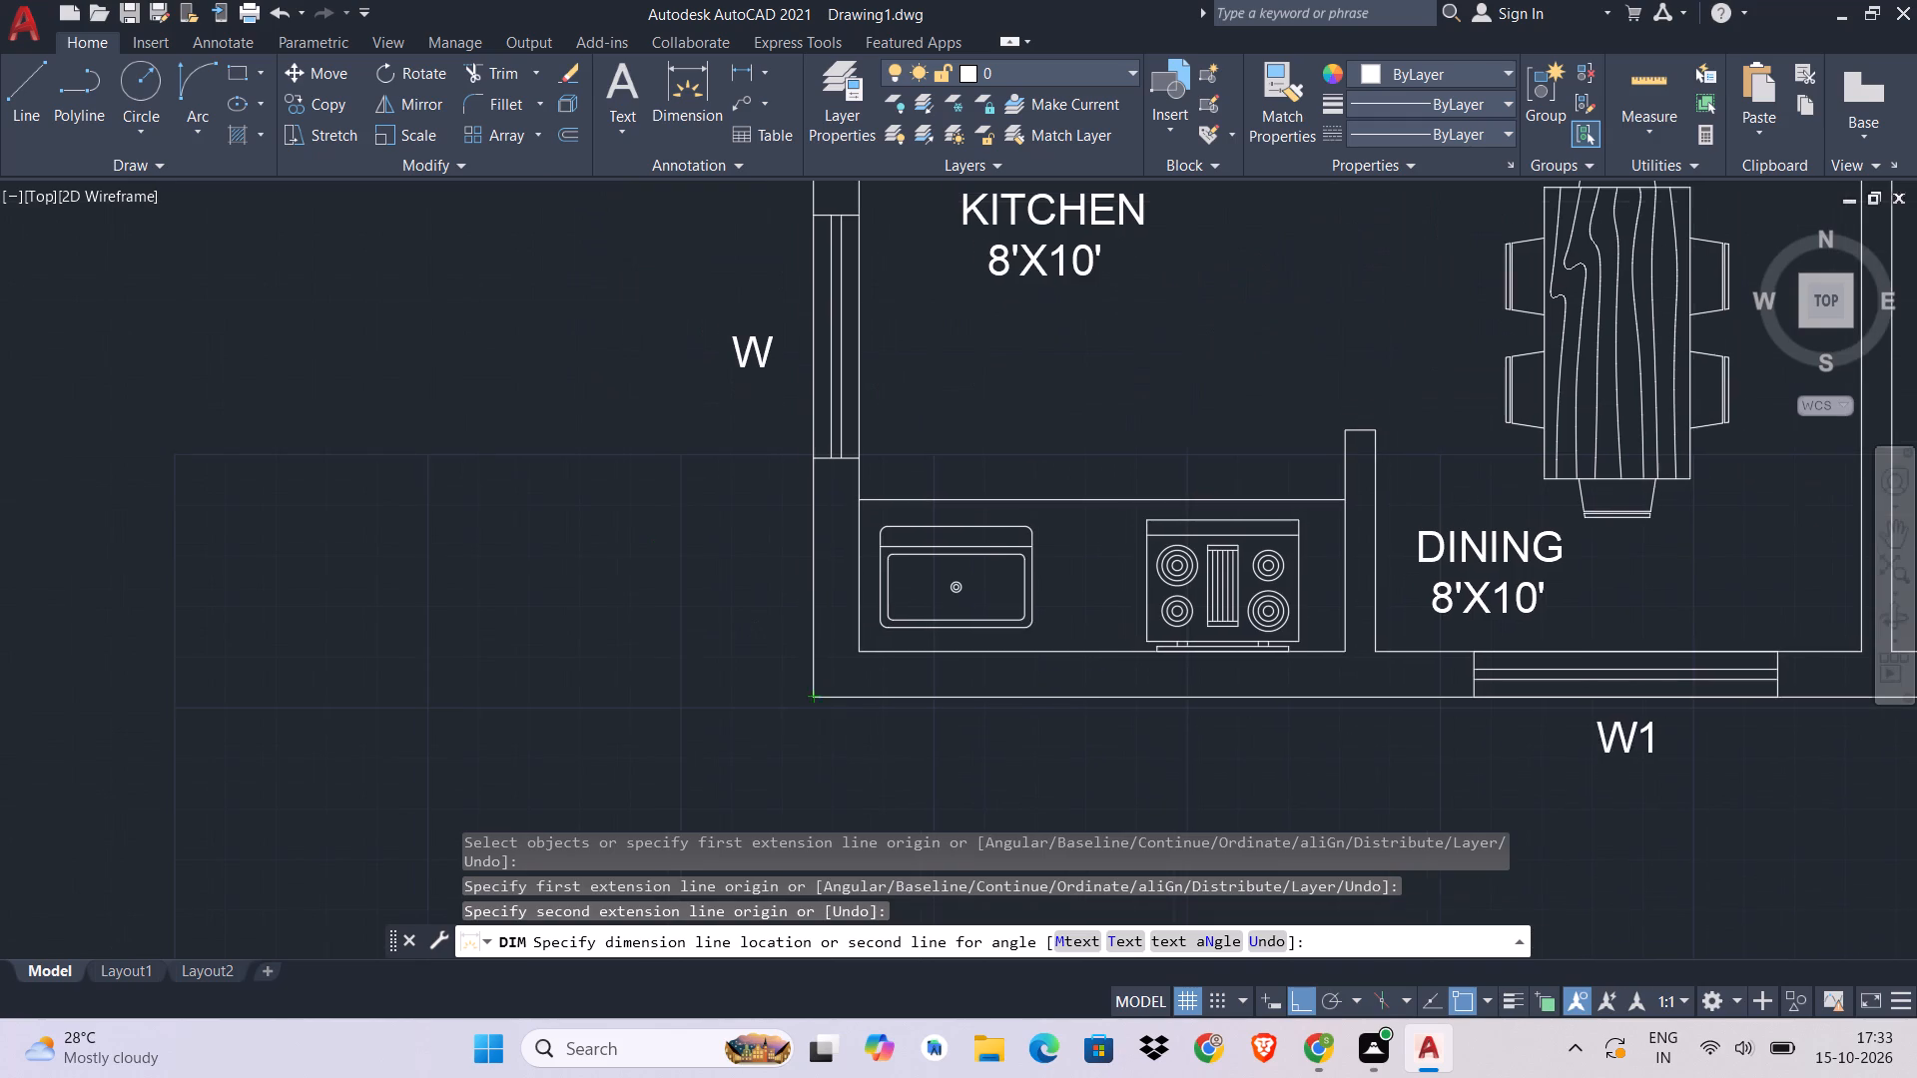
{"action": "left_click", "coordinate": [797, 704]}
{"action": "key", "text": "Escape"}
Move the overall length dimension straight west about 2'-5" from the west wall with Ortho on.
{"action": "scroll", "coordinate": [797, 702], "scroll_direction": "up", "scroll_amount": 3}
{"action": "left_click", "coordinate": [804, 668]}
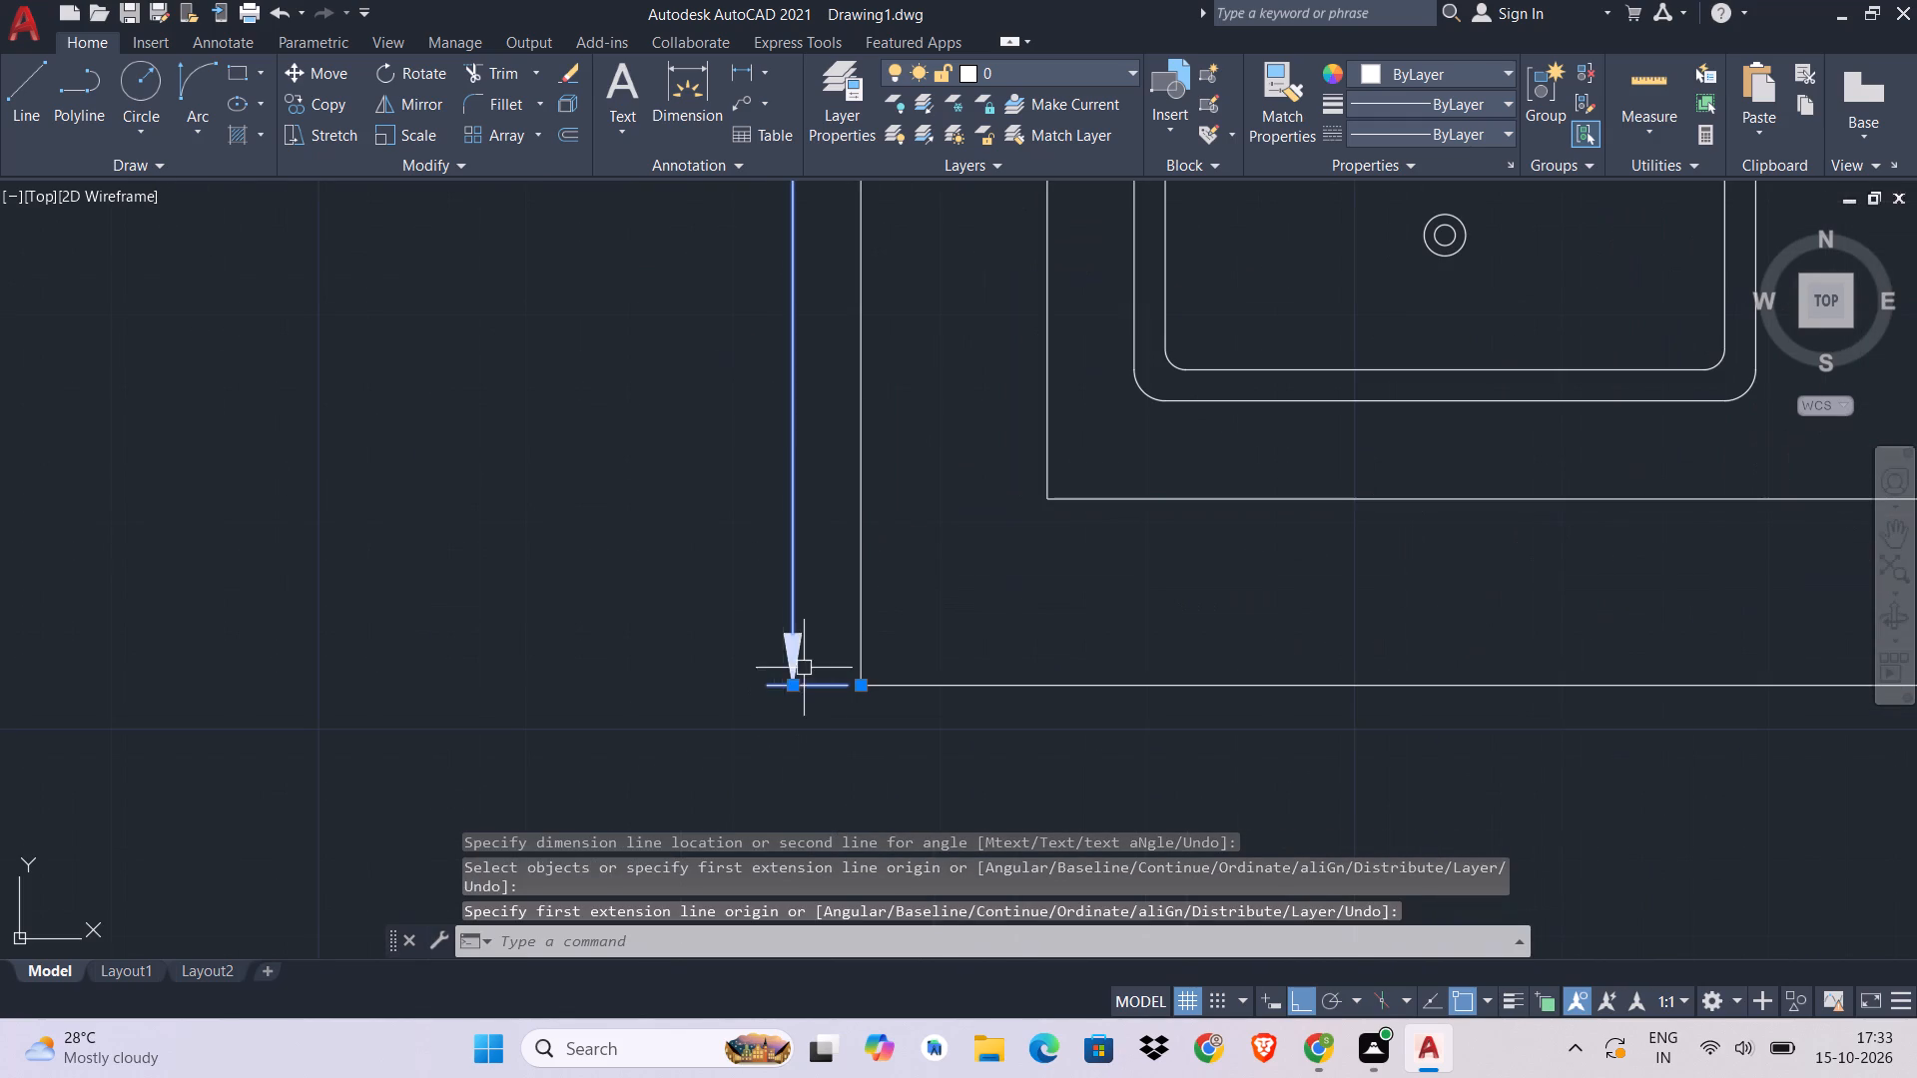
{"action": "key", "text": "m"}
{"action": "key", "text": "space"}
{"action": "left_click", "coordinate": [861, 690]}
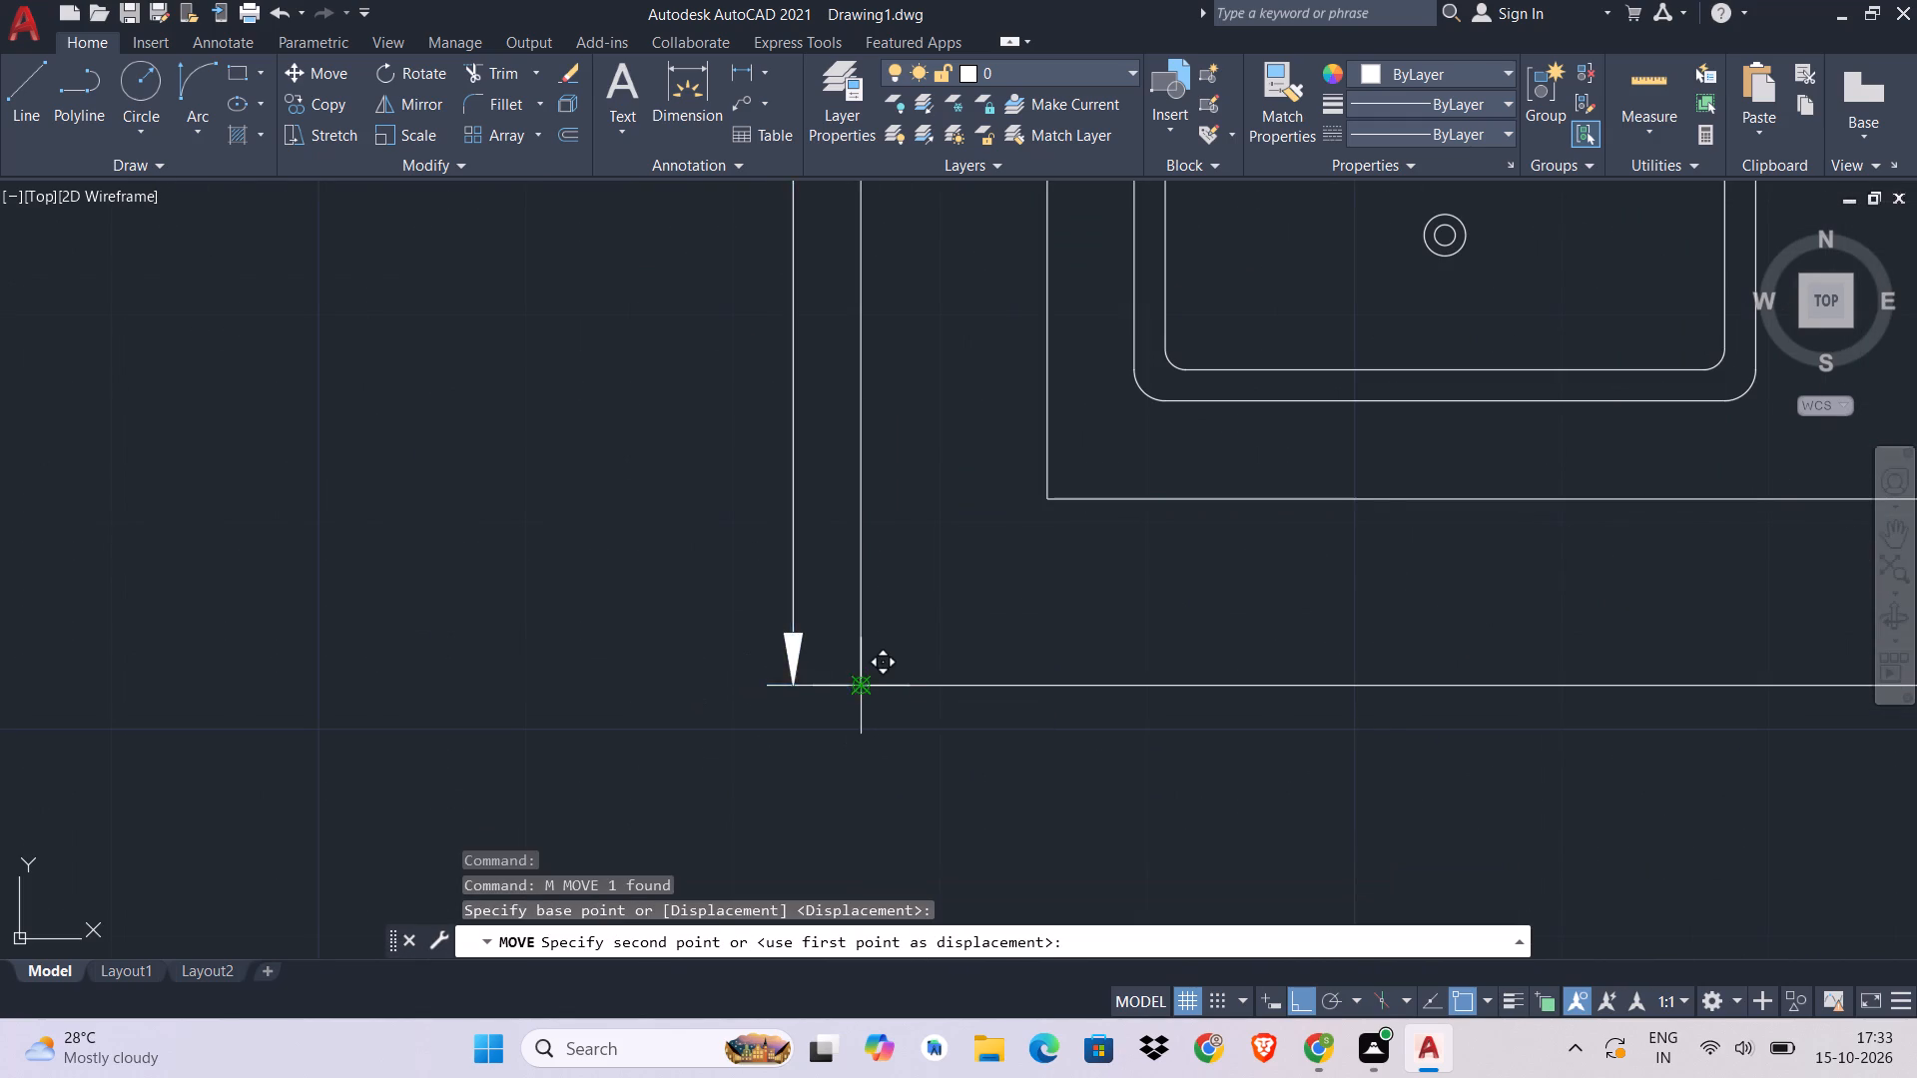
{"action": "scroll", "coordinate": [861, 690], "scroll_direction": "down", "scroll_amount": 6}
{"action": "middle_click_drag", "start_coordinate": [803, 711], "coordinate": [807, 780]}
{"action": "scroll", "coordinate": [804, 780], "scroll_direction": "down", "scroll_amount": 1}
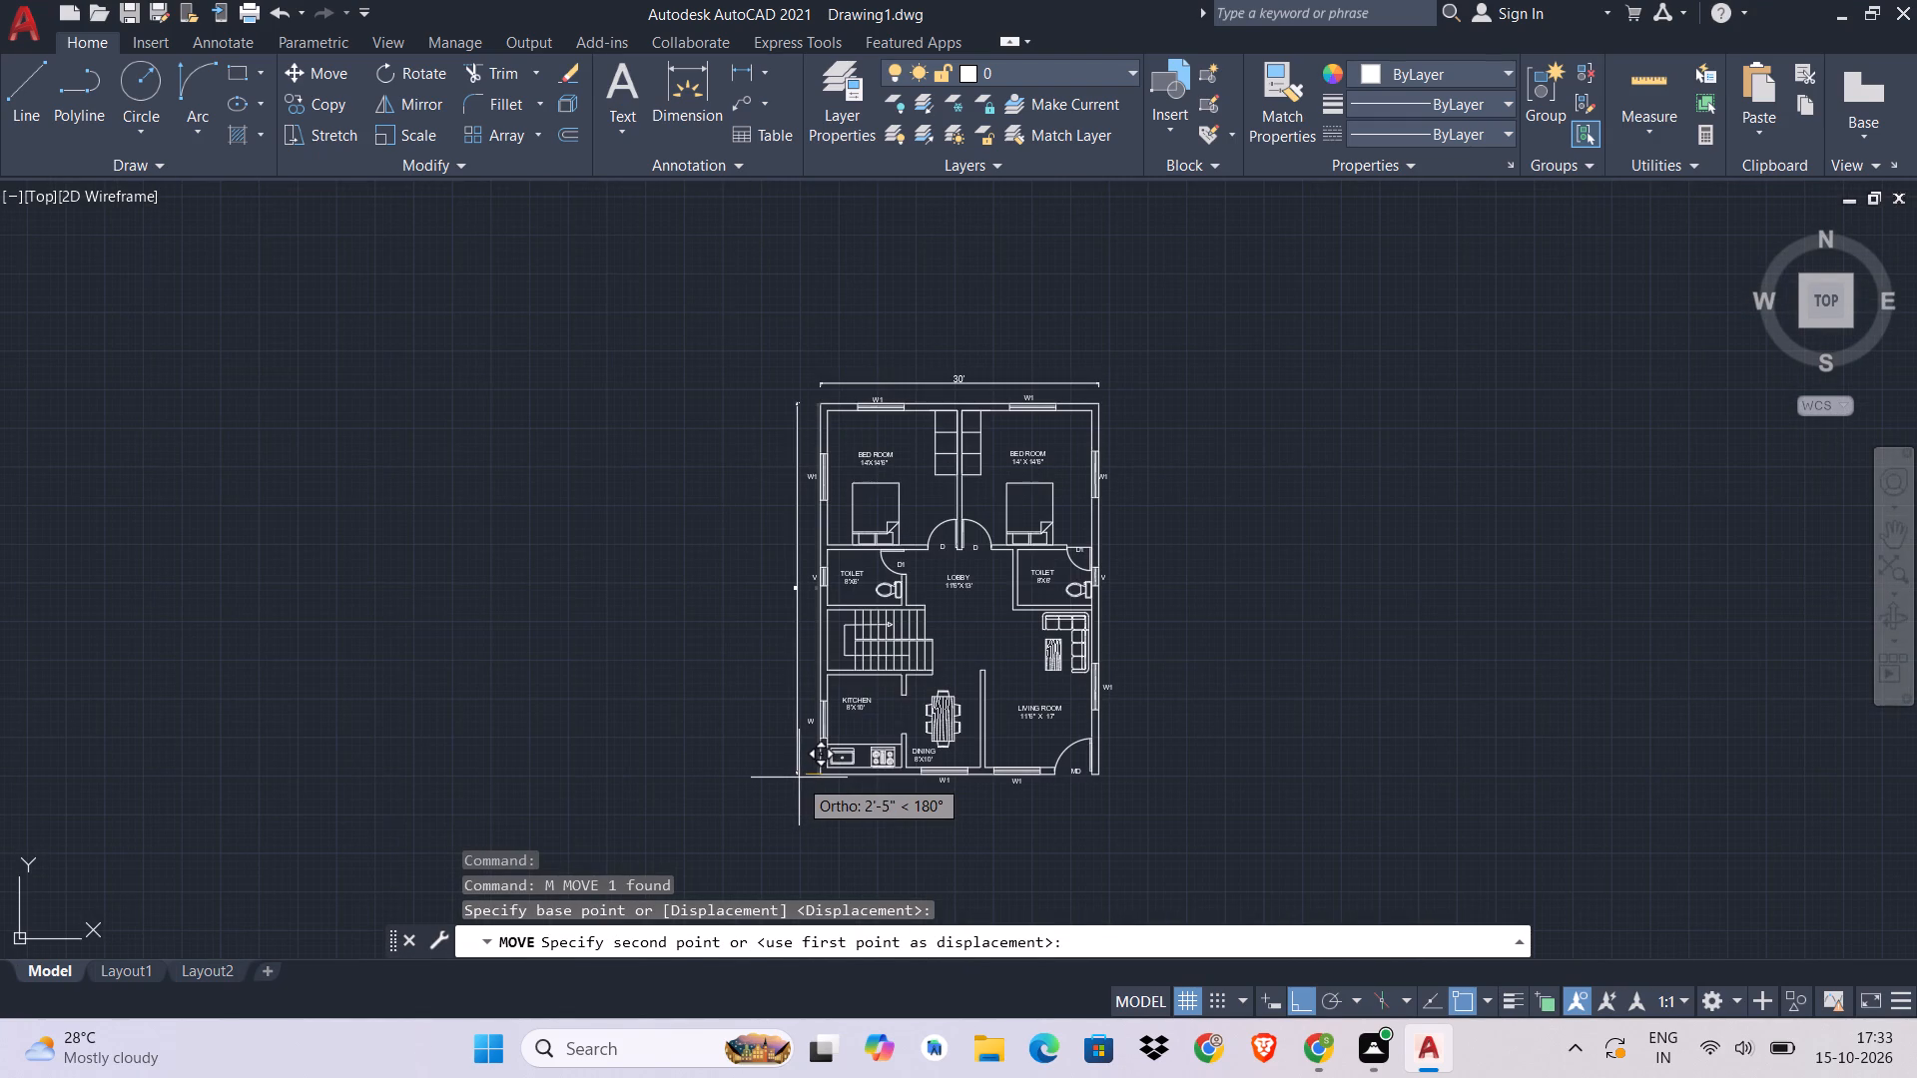
{"action": "left_click", "coordinate": [799, 778]}
{"action": "key", "text": "Escape"}
Set the text height of the overall length dimension beside the west wall to 8".
{"action": "scroll", "coordinate": [779, 625], "scroll_direction": "up", "scroll_amount": 3}
{"action": "key", "text": "Escape"}
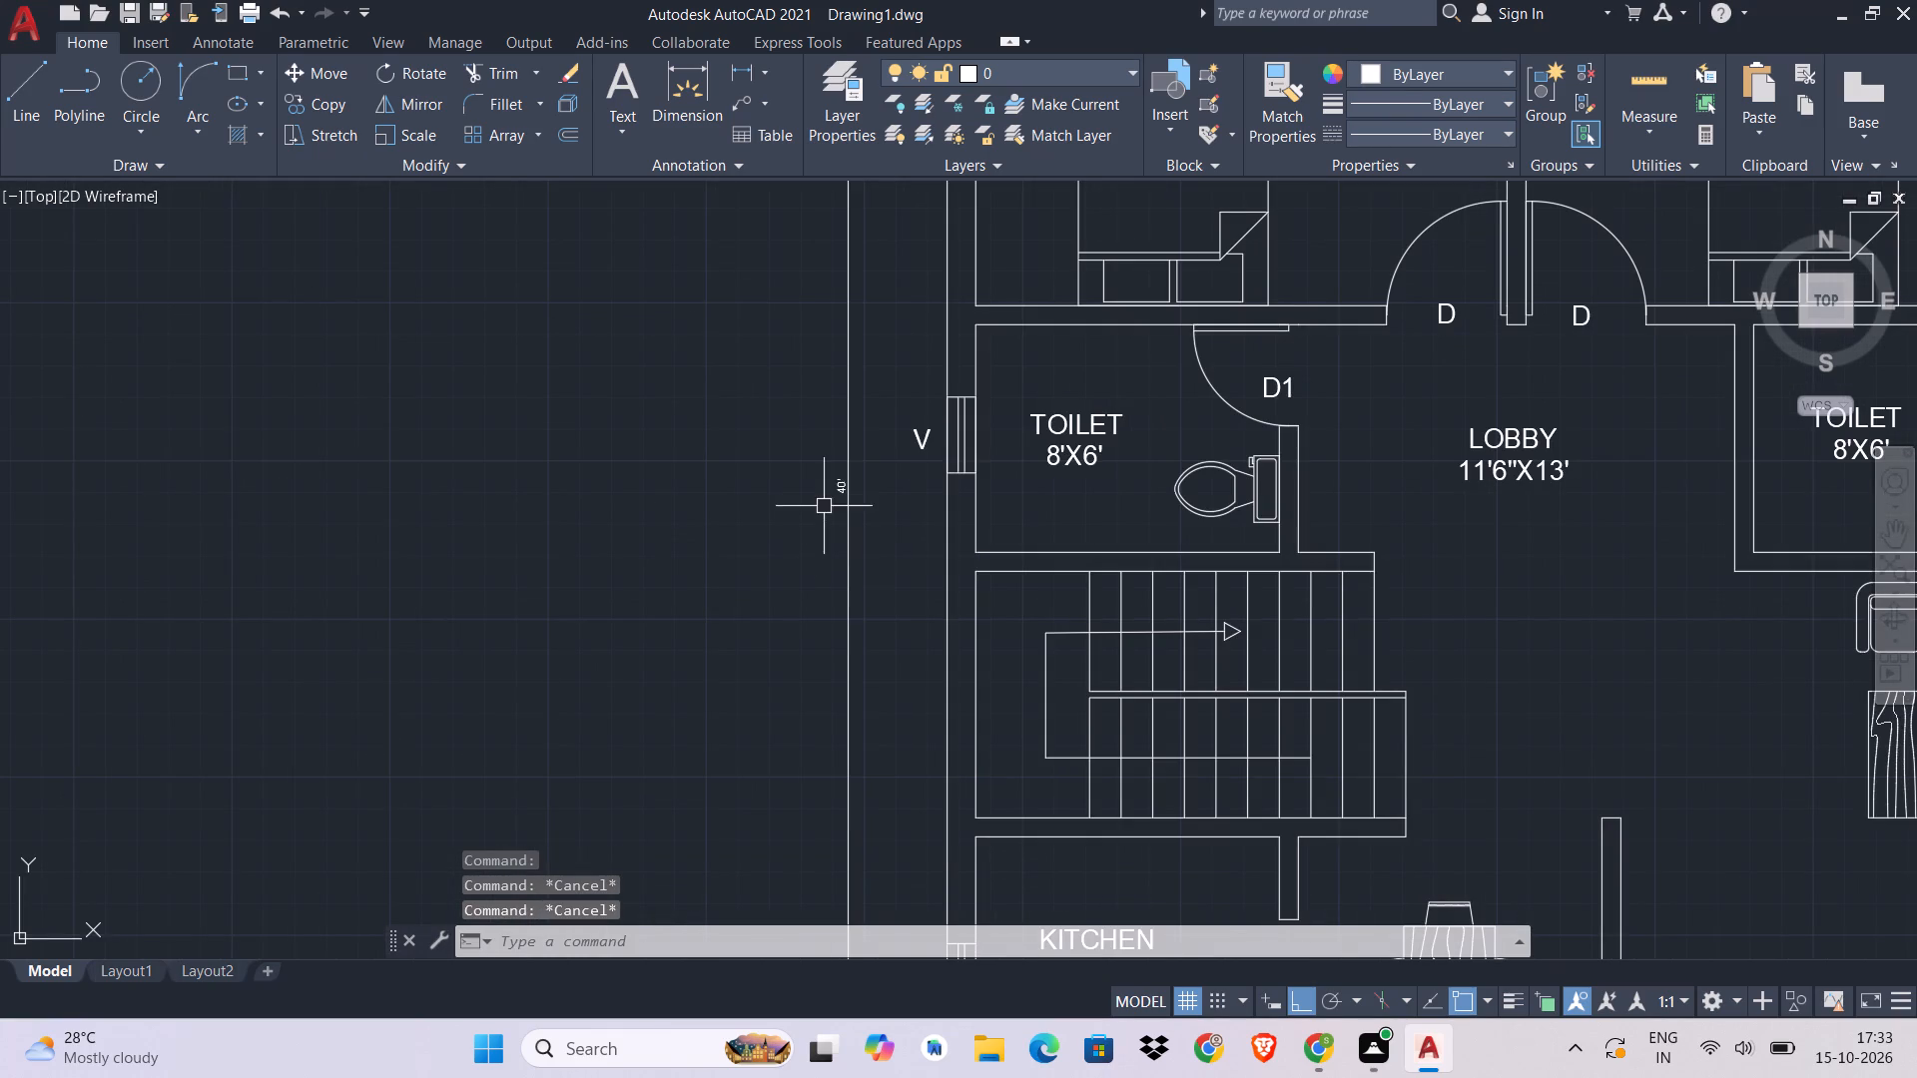
{"action": "double_click", "coordinate": [834, 491]}
{"action": "scroll", "coordinate": [840, 486], "scroll_direction": "up", "scroll_amount": 4}
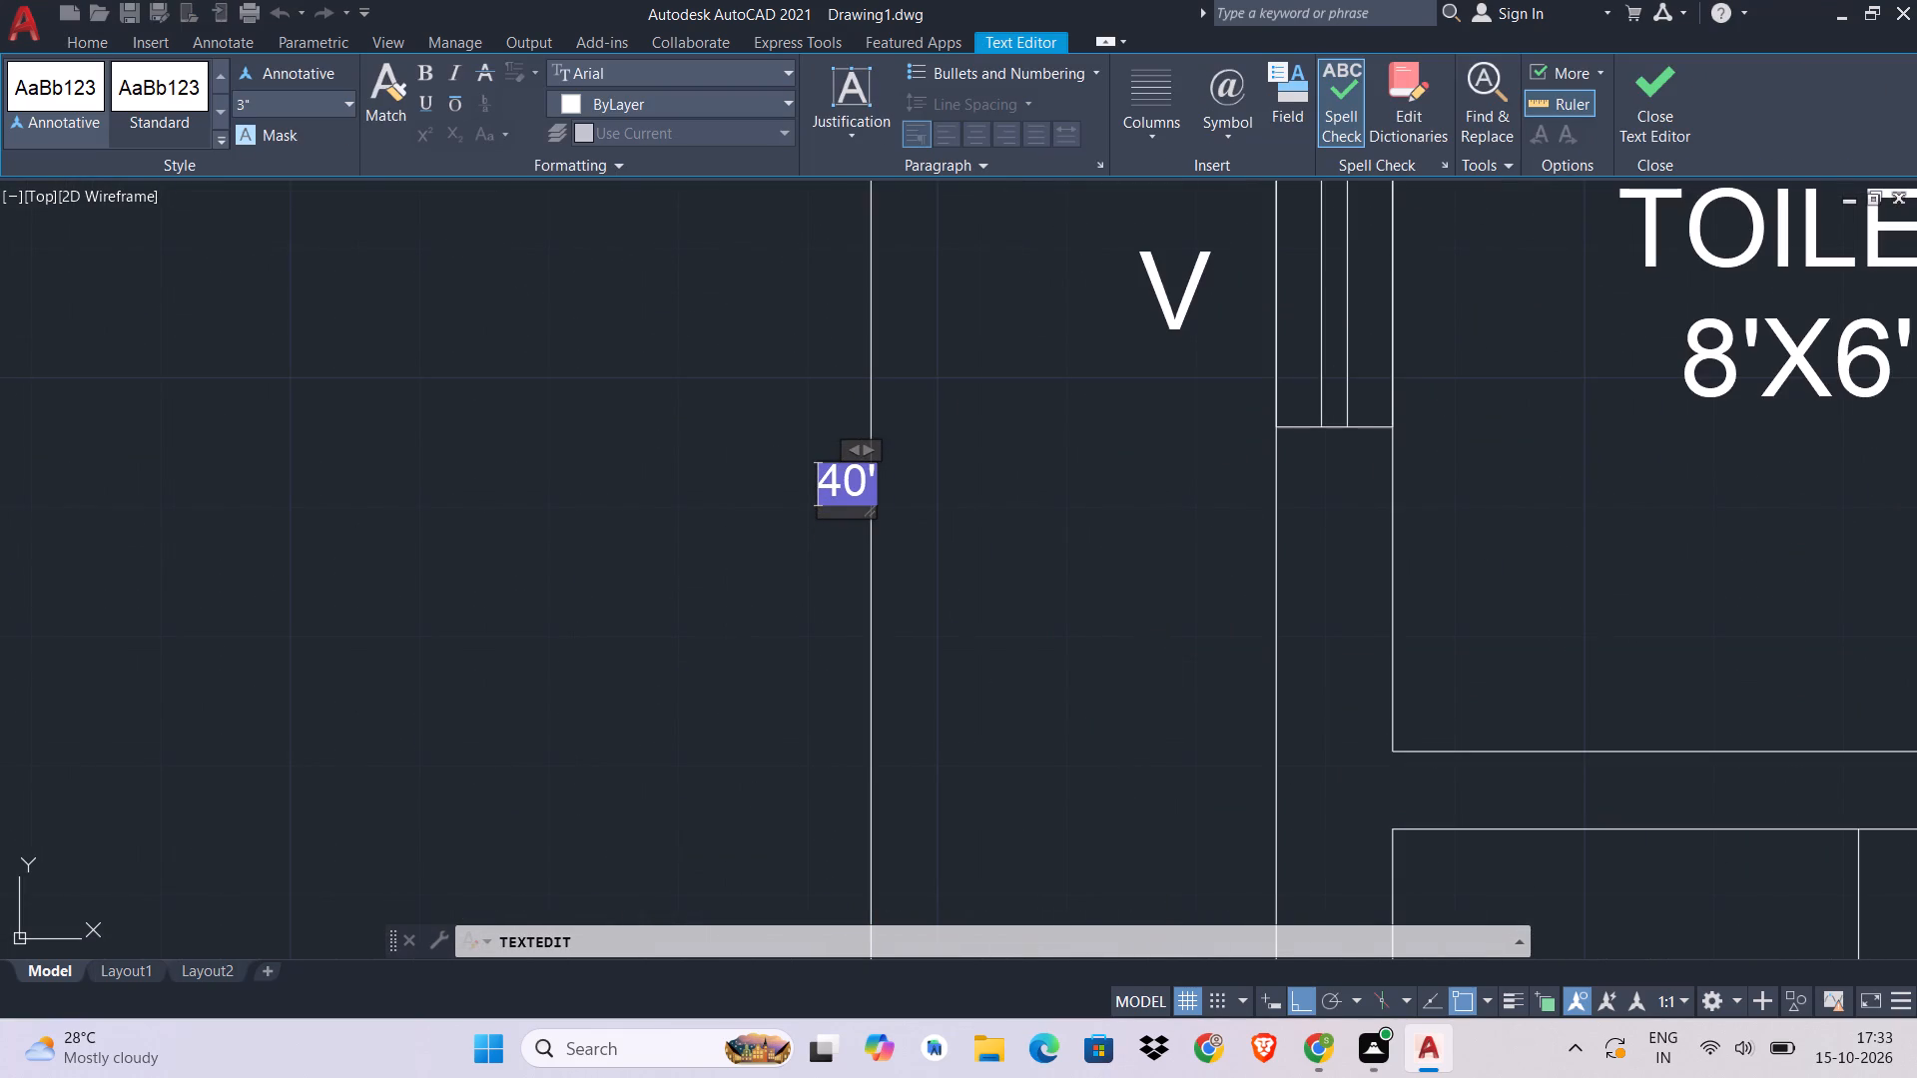
{"action": "left_click_drag", "start_coordinate": [872, 486], "coordinate": [1090, 496]}
{"action": "left_click_drag", "start_coordinate": [917, 490], "coordinate": [775, 499]}
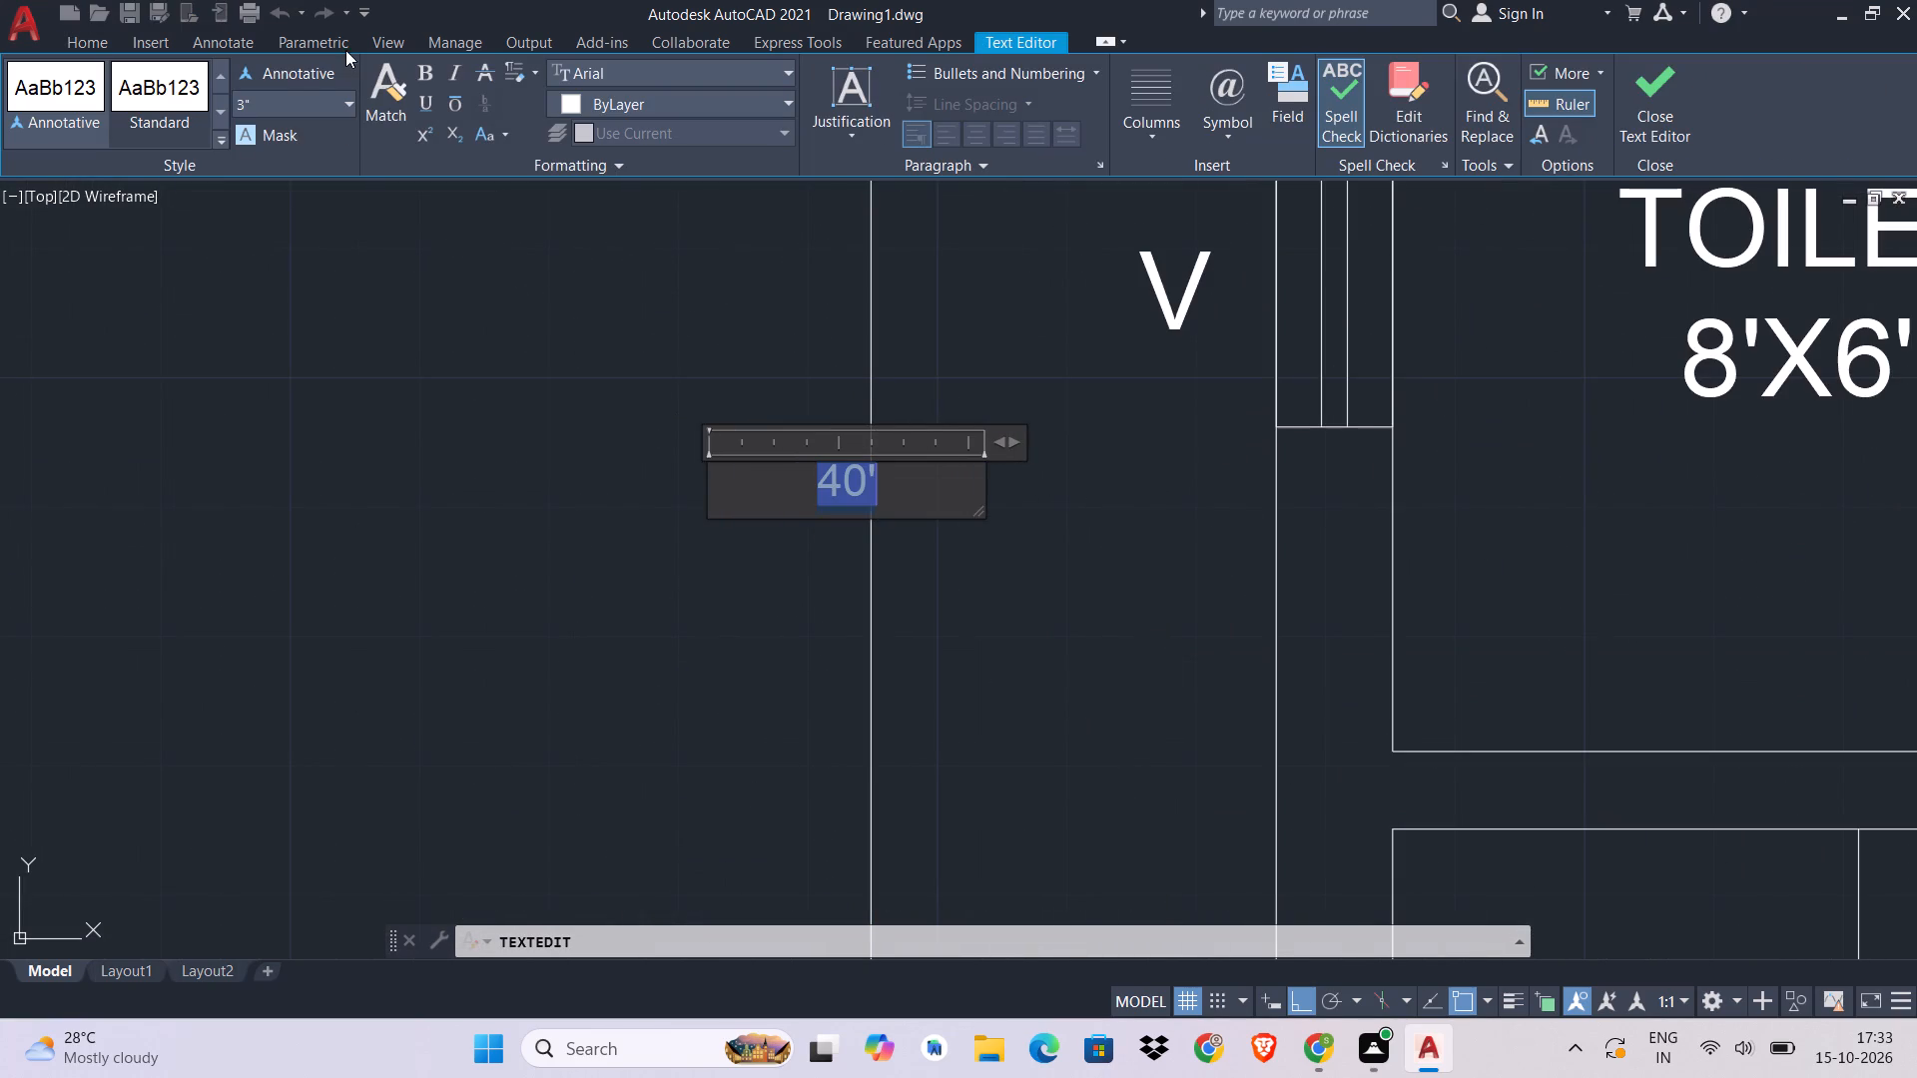
{"action": "left_click", "coordinate": [269, 109]}
{"action": "key", "text": "BackSpace"}
{"action": "key", "text": "8"}
{"action": "key", "text": "Return"}
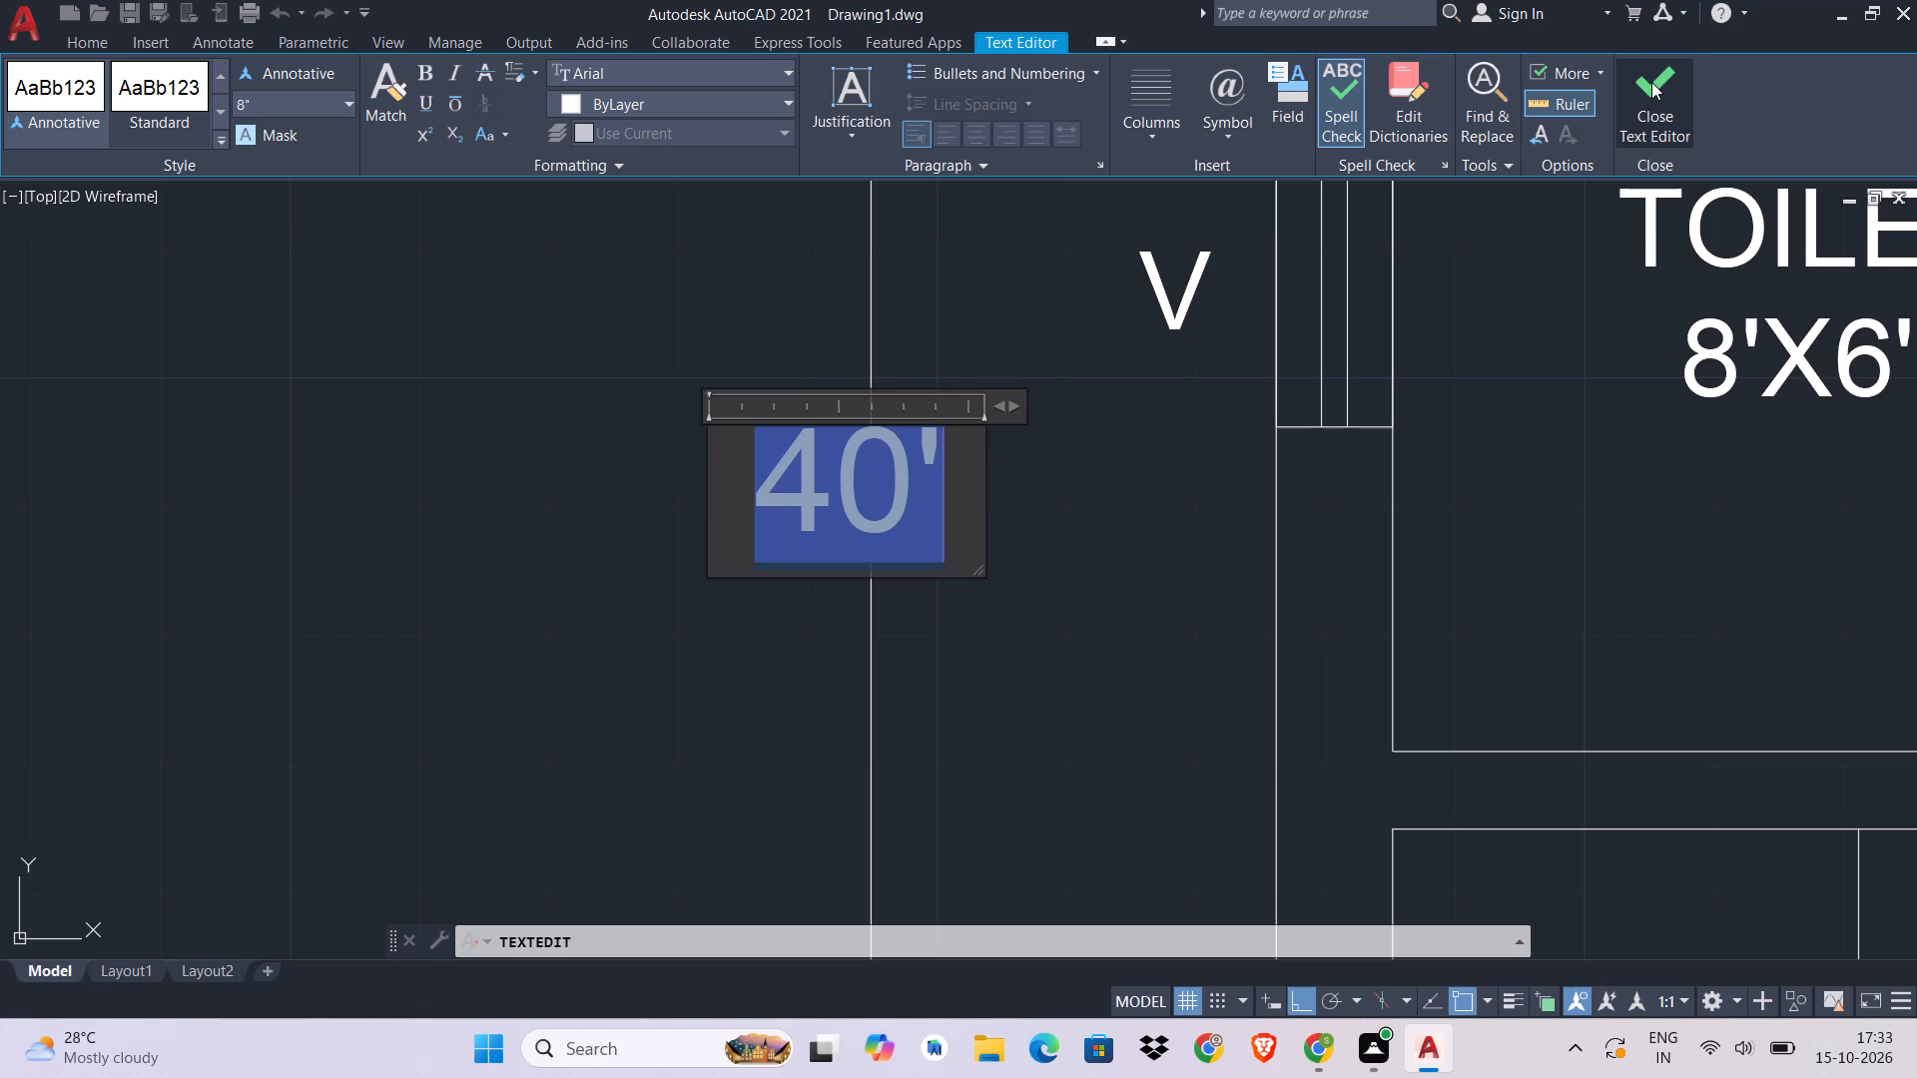
{"action": "left_click", "coordinate": [1651, 82]}
Review the whole floor plan, checking the room and door labels and both overall dimensions.
{"action": "scroll", "coordinate": [1280, 508], "scroll_direction": "down", "scroll_amount": 5}
{"action": "scroll", "coordinate": [1438, 550], "scroll_direction": "down", "scroll_amount": 4}
{"action": "middle_click_drag", "start_coordinate": [1483, 520], "coordinate": [1280, 568]}
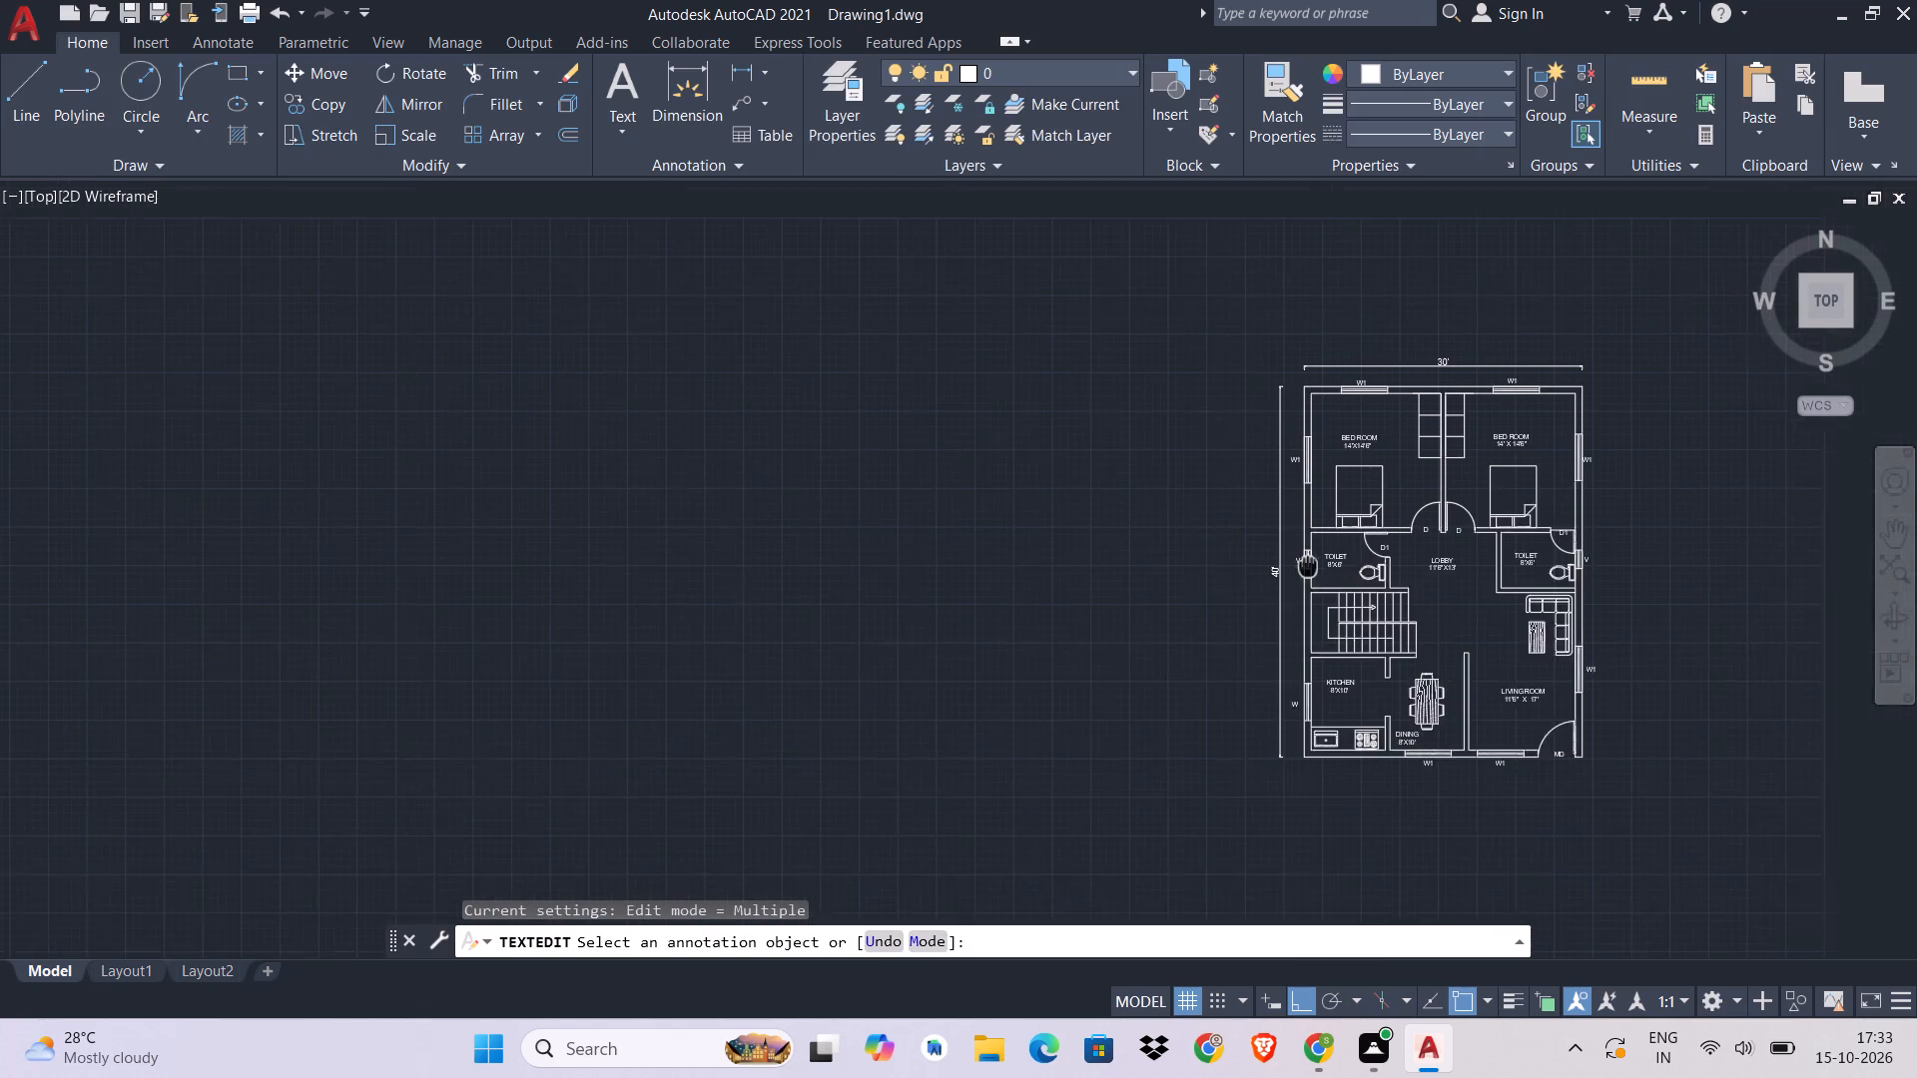
{"action": "middle_click_drag", "start_coordinate": [1280, 568], "coordinate": [1277, 568]}
{"action": "scroll", "coordinate": [1301, 570], "scroll_direction": "up", "scroll_amount": 2}
{"action": "scroll", "coordinate": [1416, 538], "scroll_direction": "down", "scroll_amount": 1}
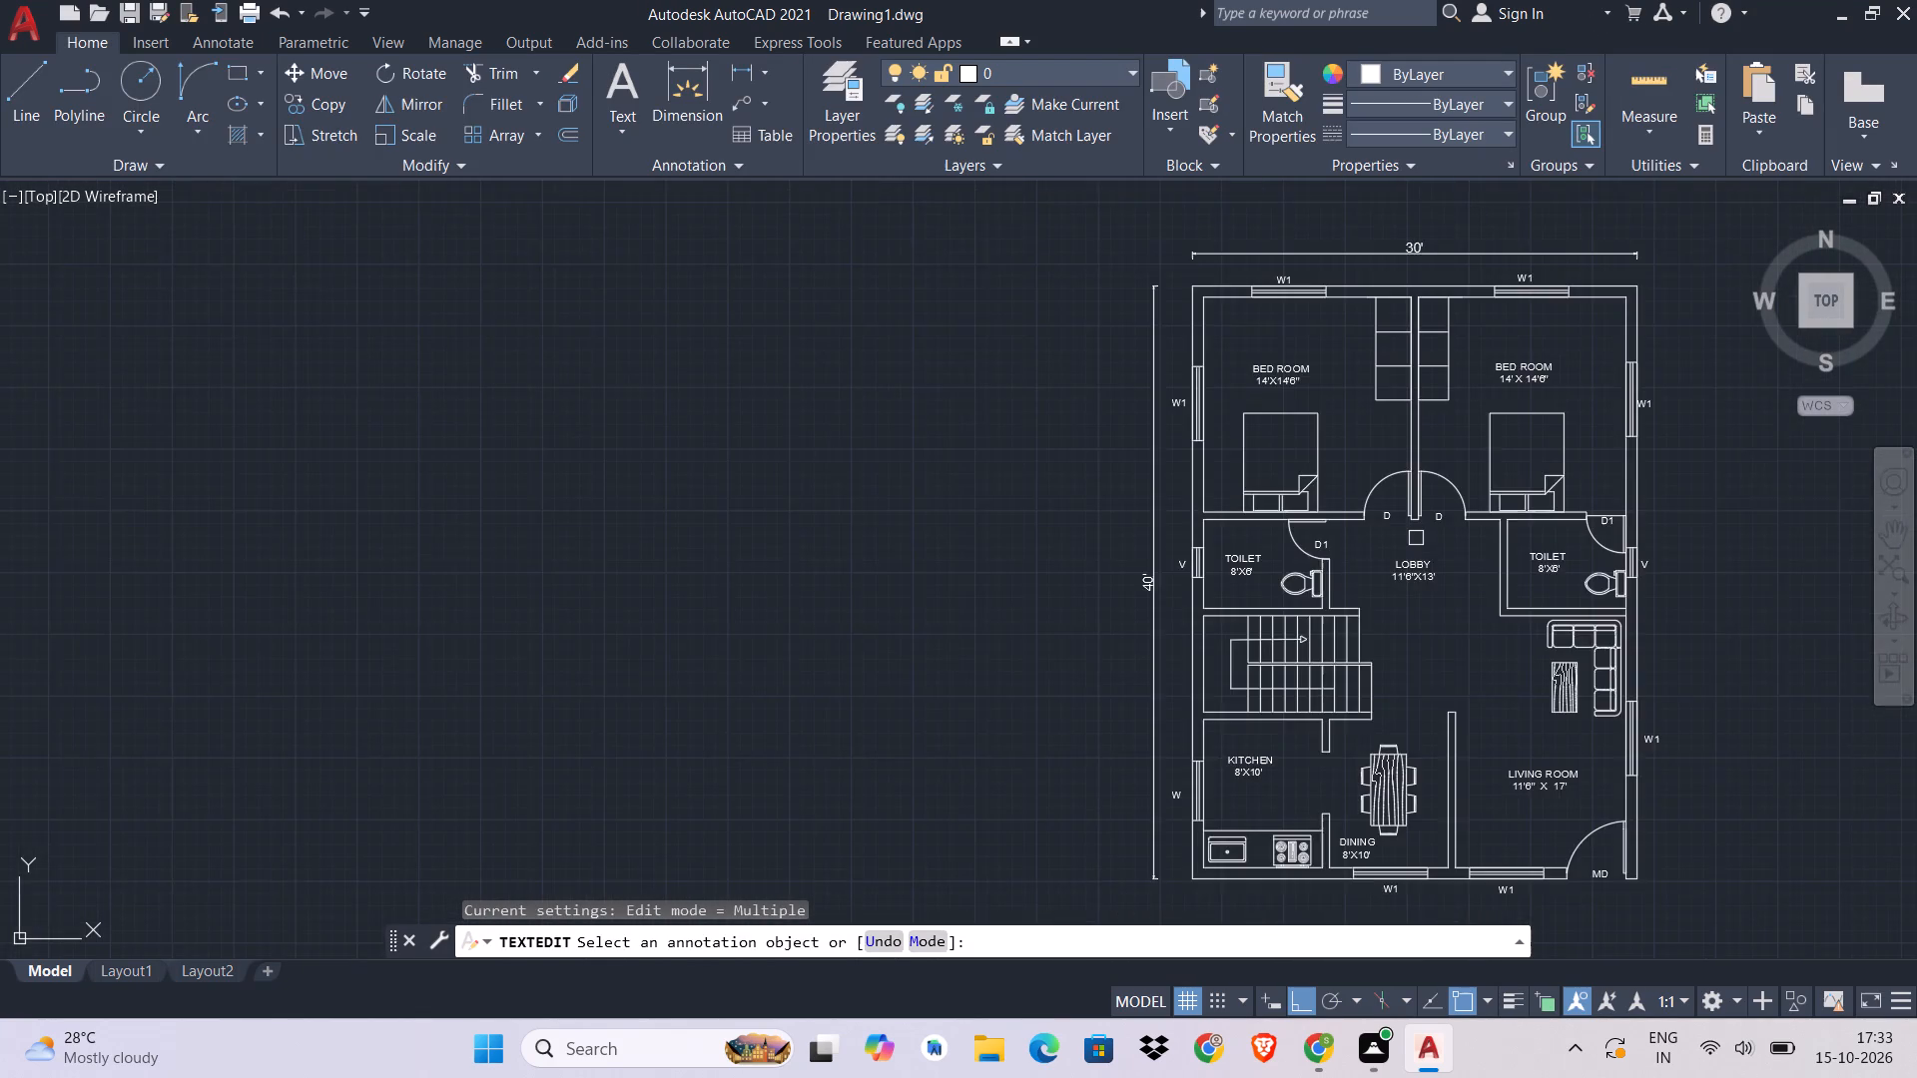
{"action": "middle_click_drag", "start_coordinate": [1416, 538], "coordinate": [1254, 605]}
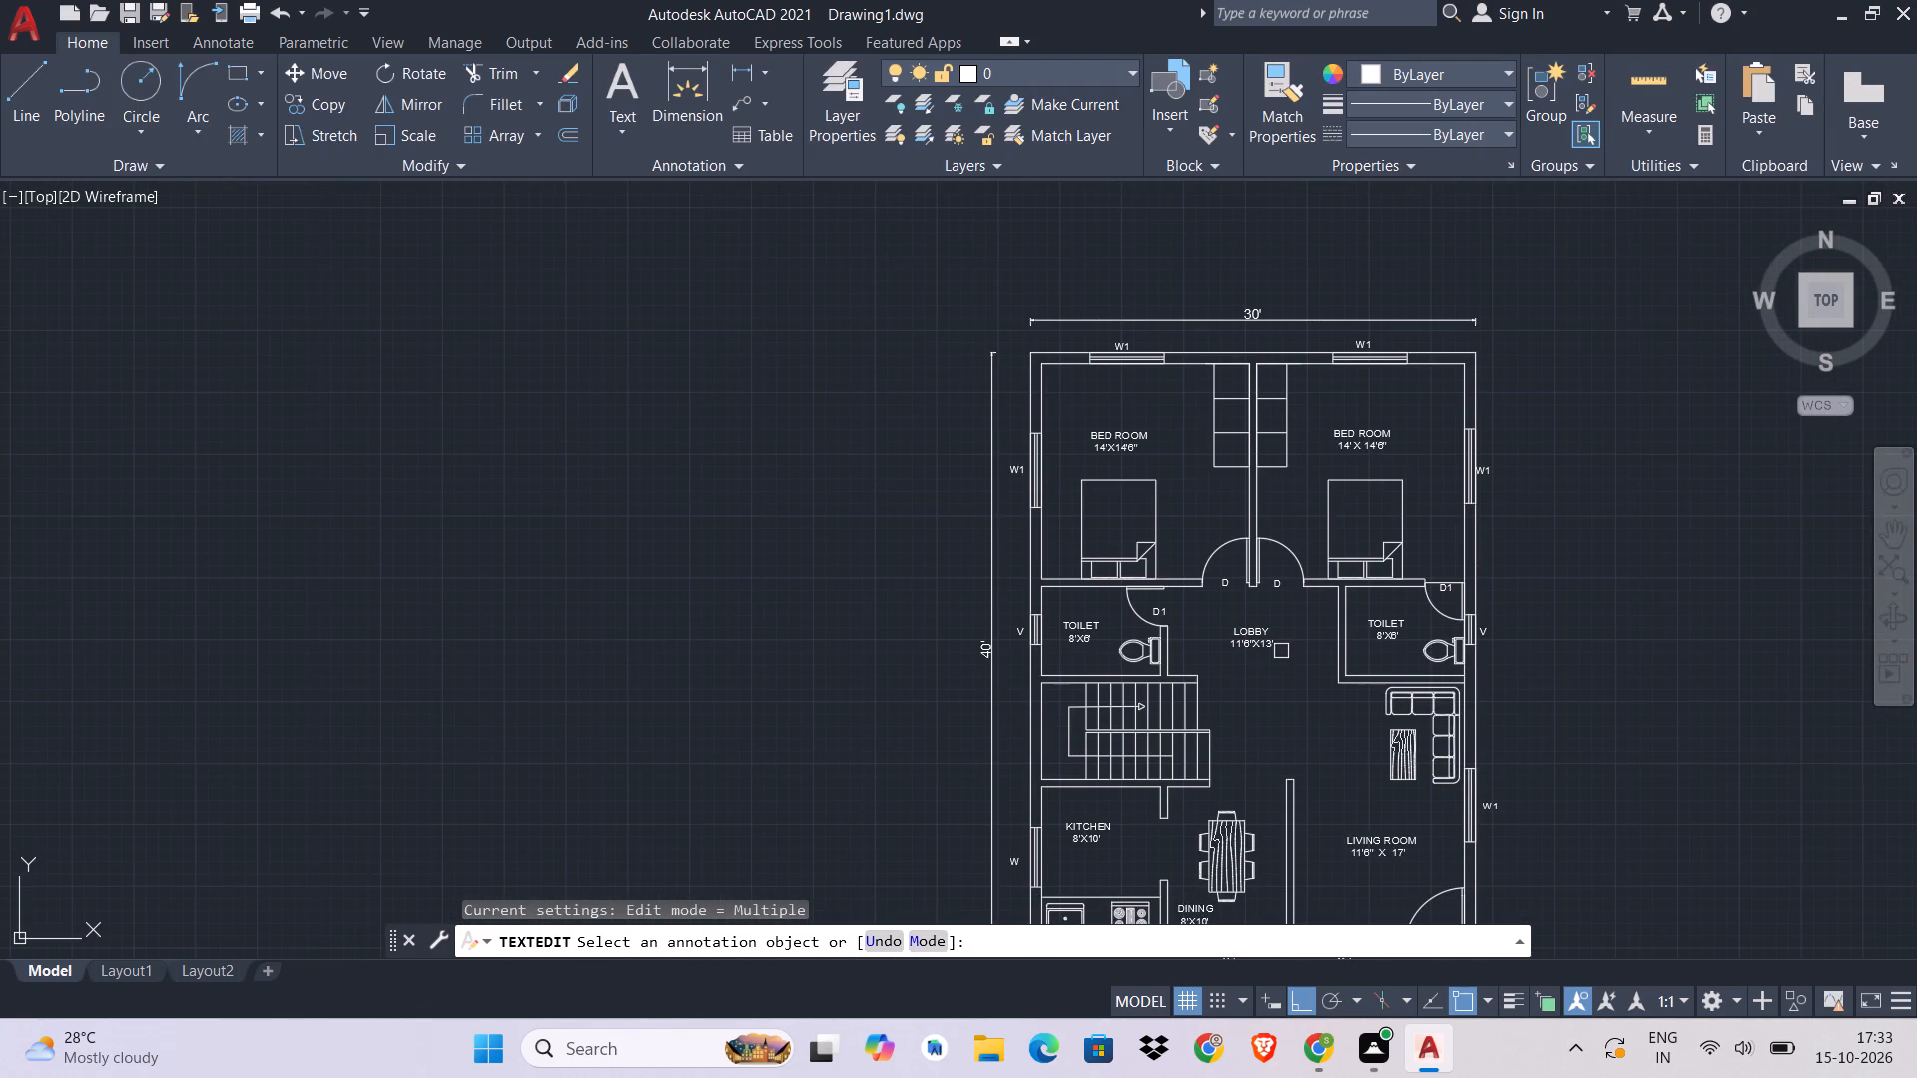
{"action": "middle_click_drag", "start_coordinate": [1281, 651], "coordinate": [1216, 487]}
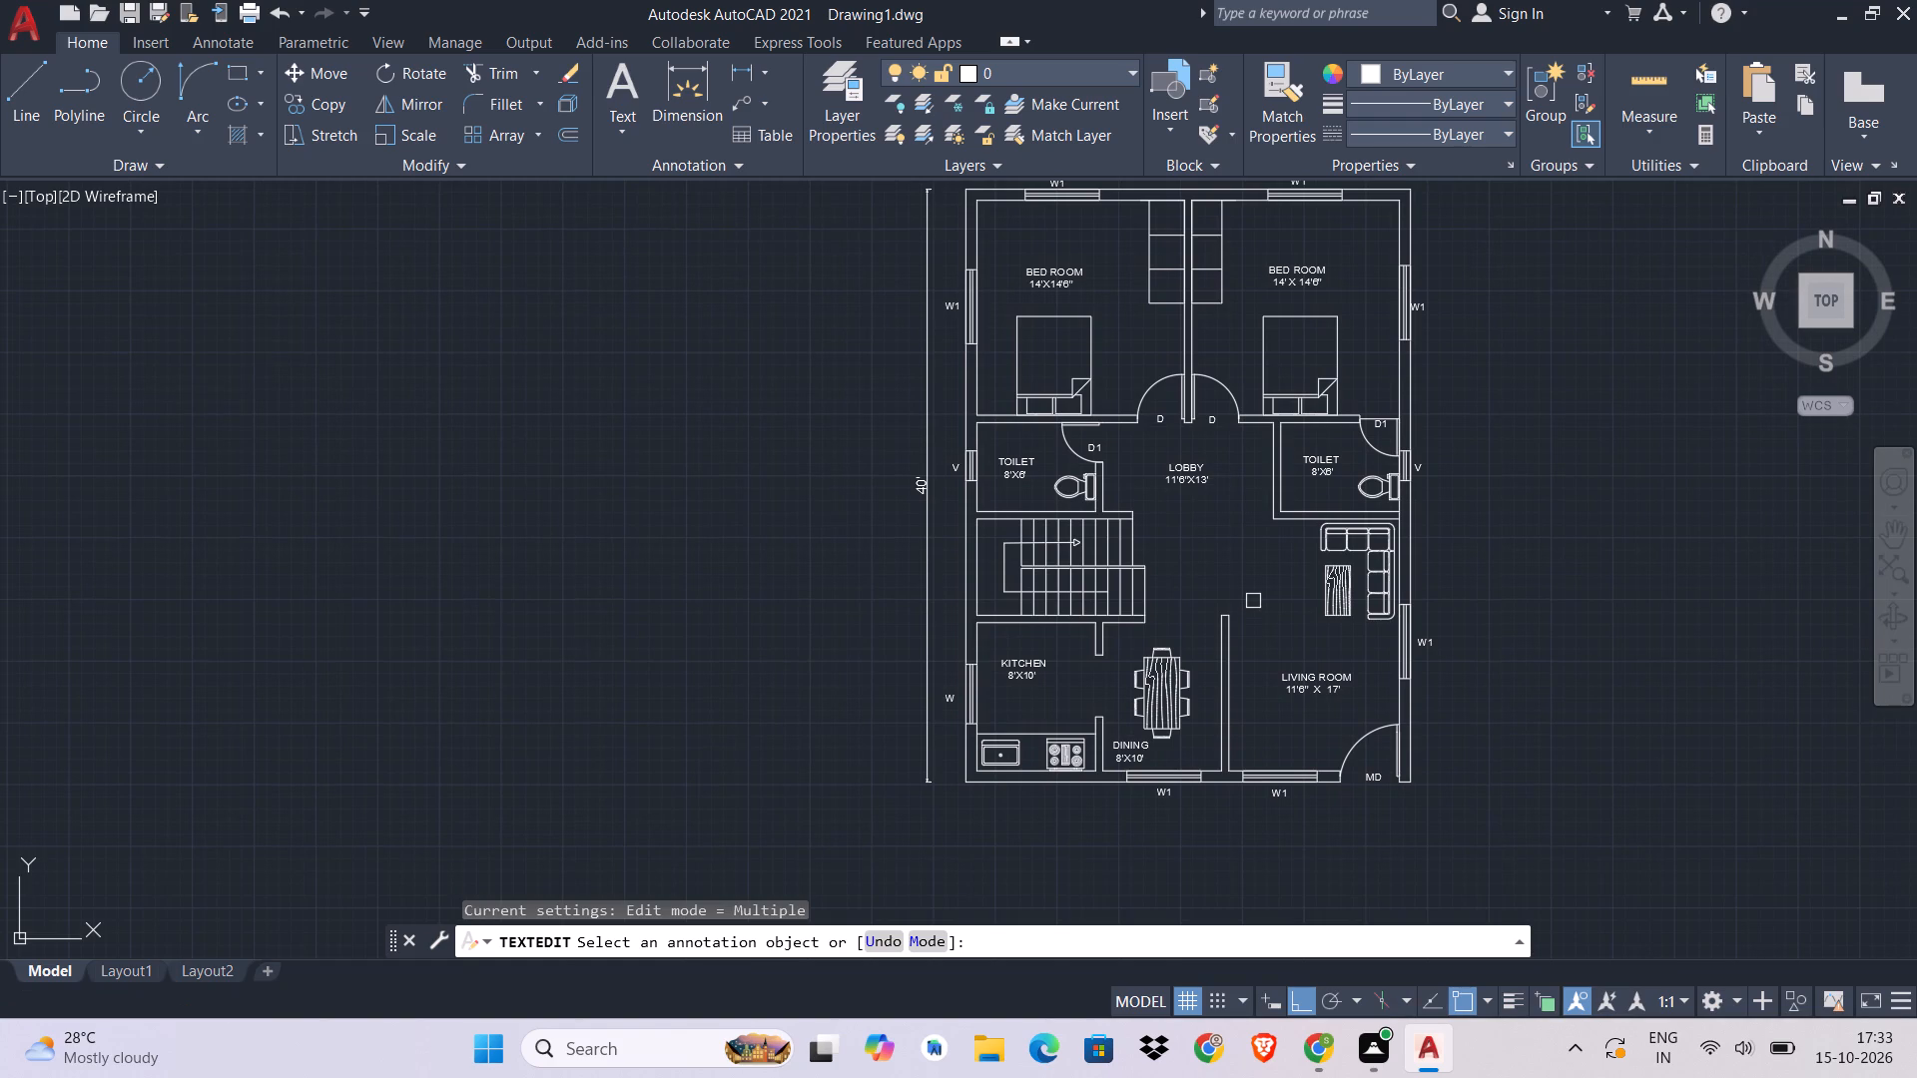
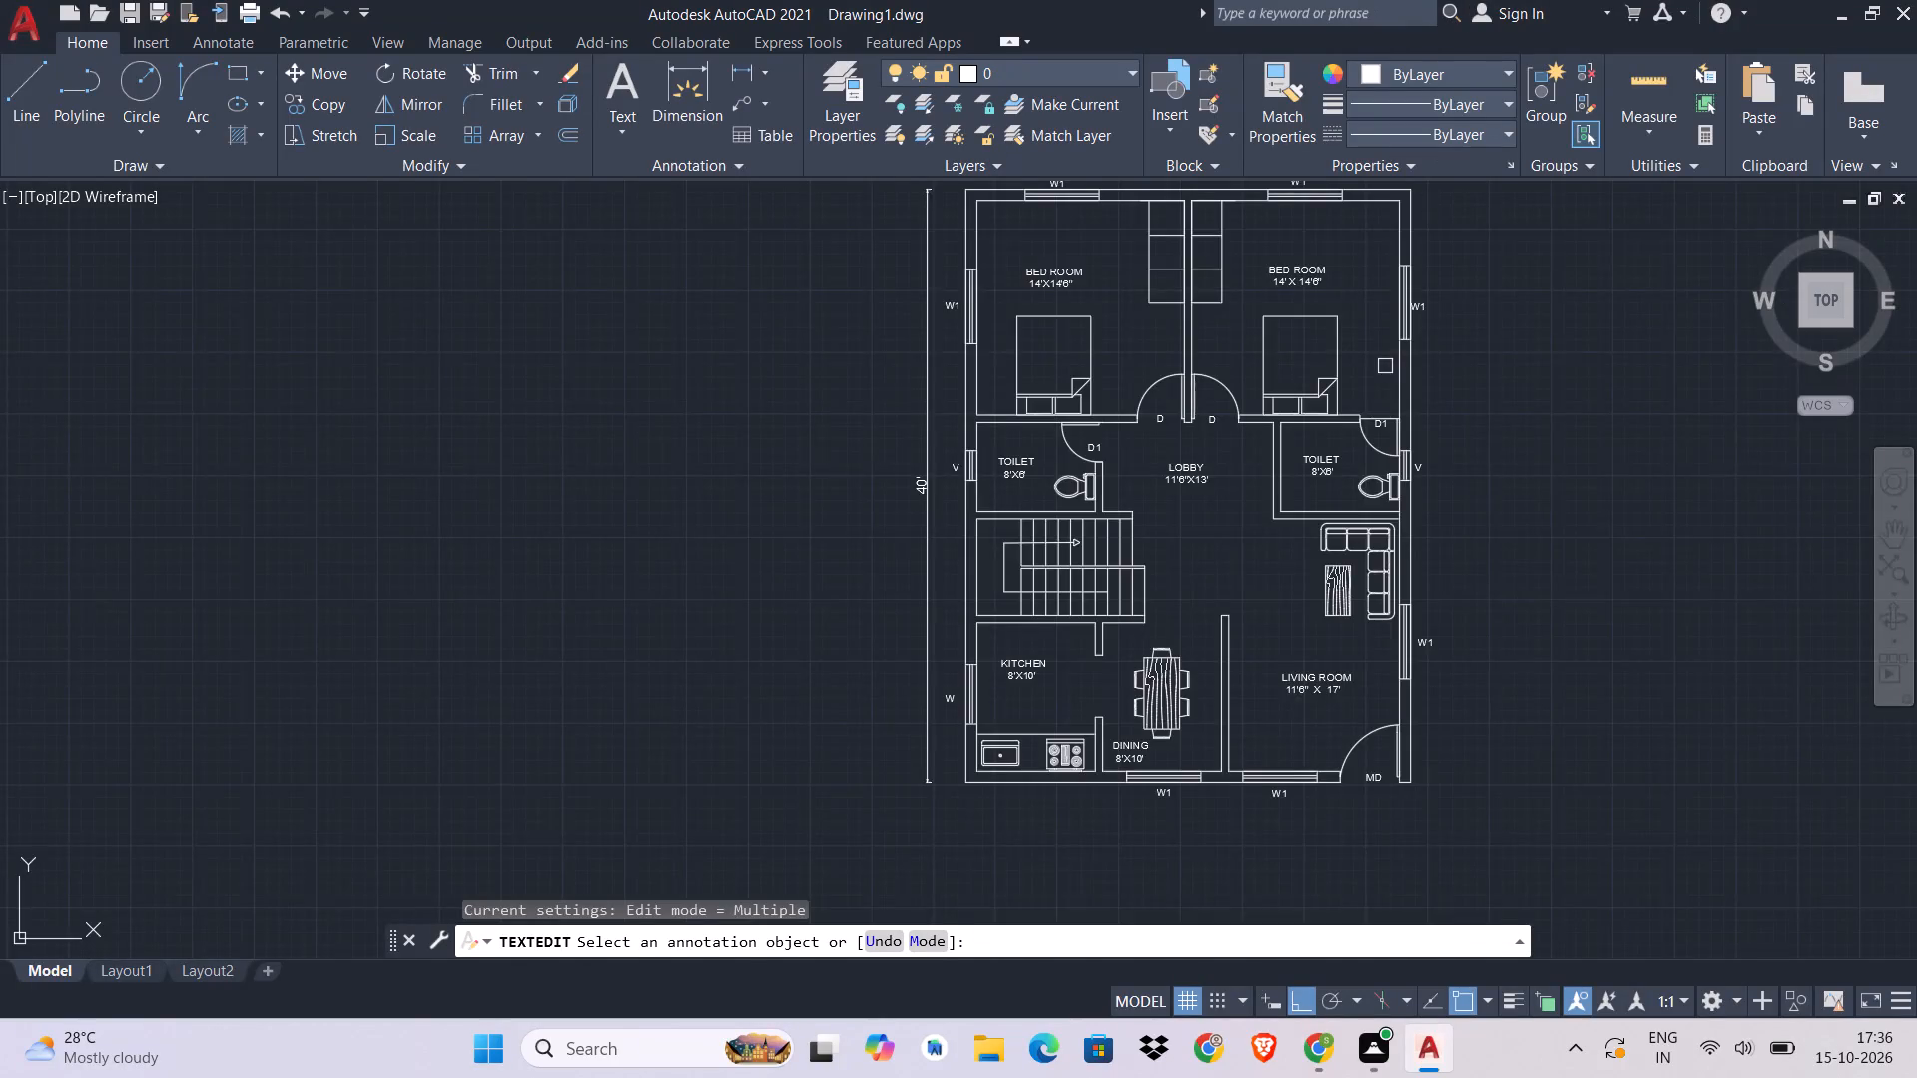
Delete the stray line across the D1 door opening of the east toilet, above the label.
{"action": "scroll", "coordinate": [1374, 401], "scroll_direction": "up", "scroll_amount": 2}
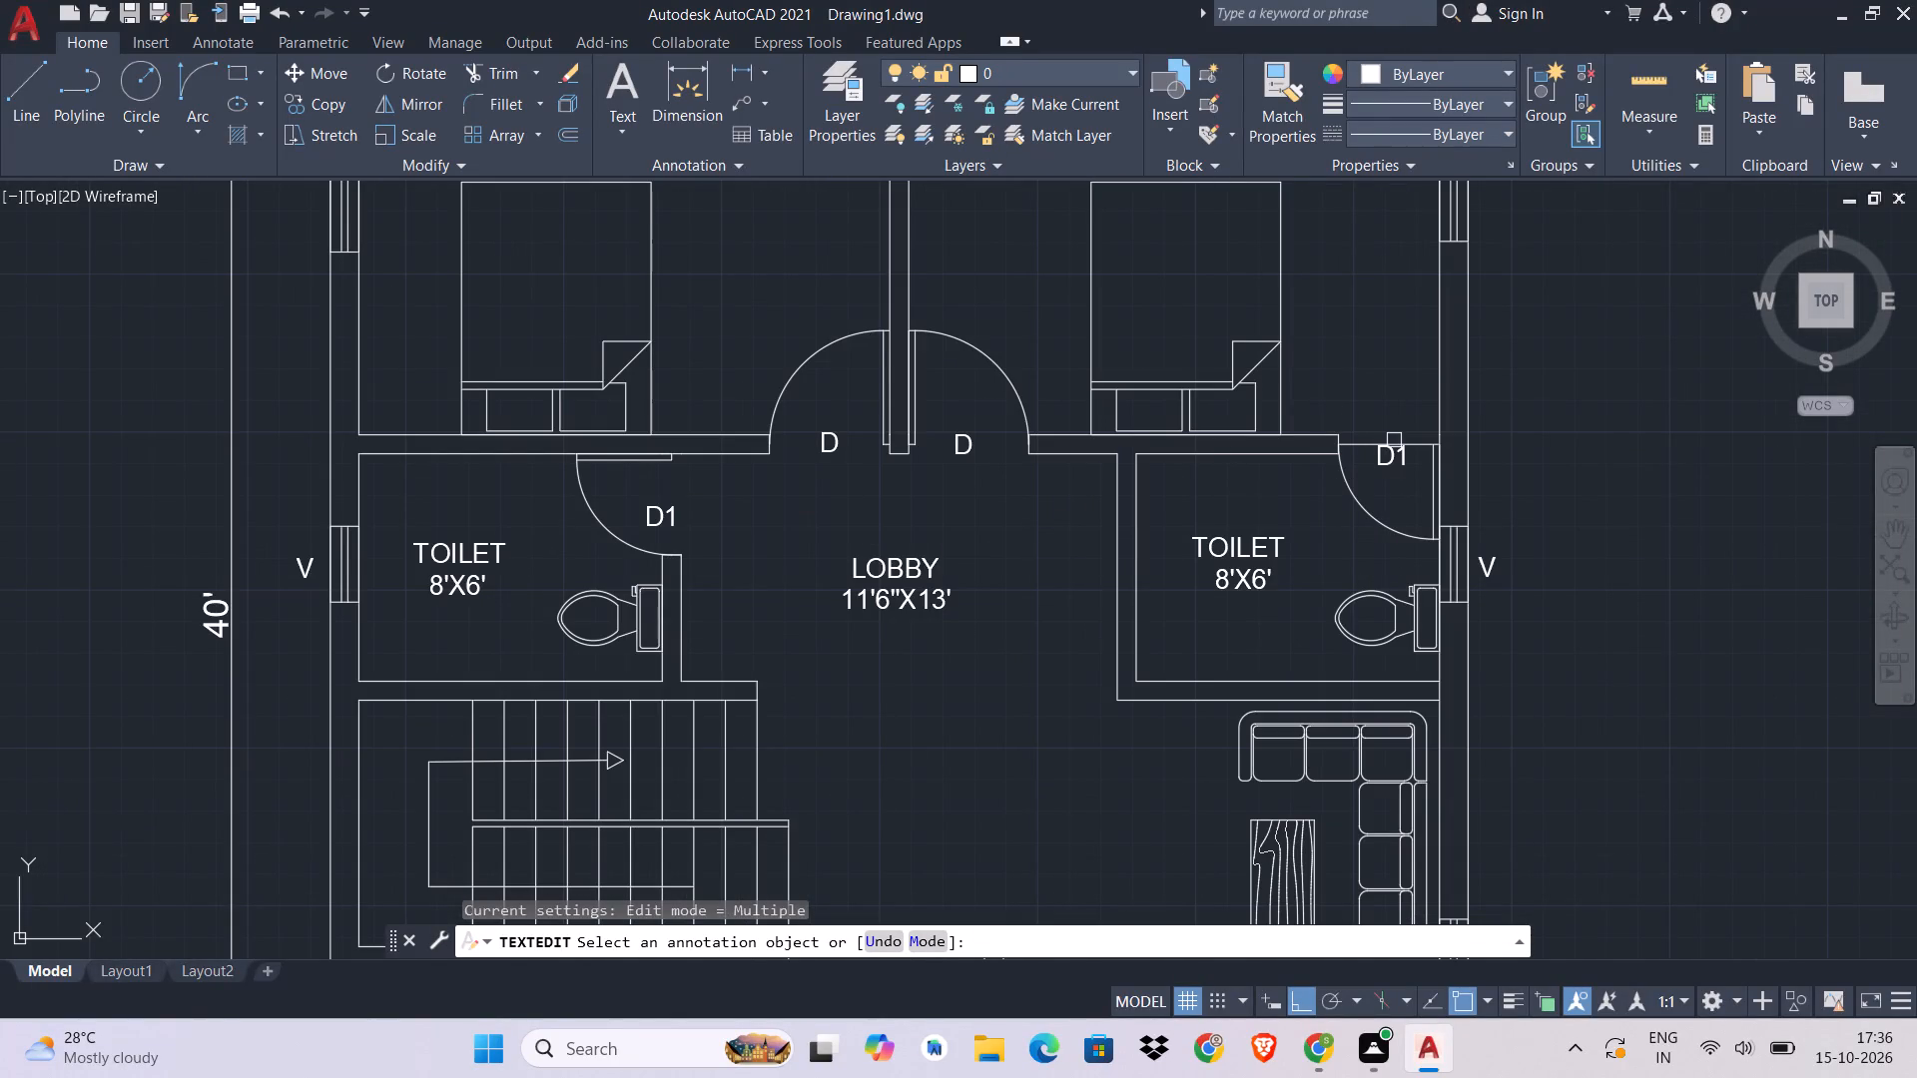
{"action": "key", "text": "Escape"}
{"action": "scroll", "coordinate": [1410, 438], "scroll_direction": "up", "scroll_amount": 2}
{"action": "left_click", "coordinate": [1434, 450]}
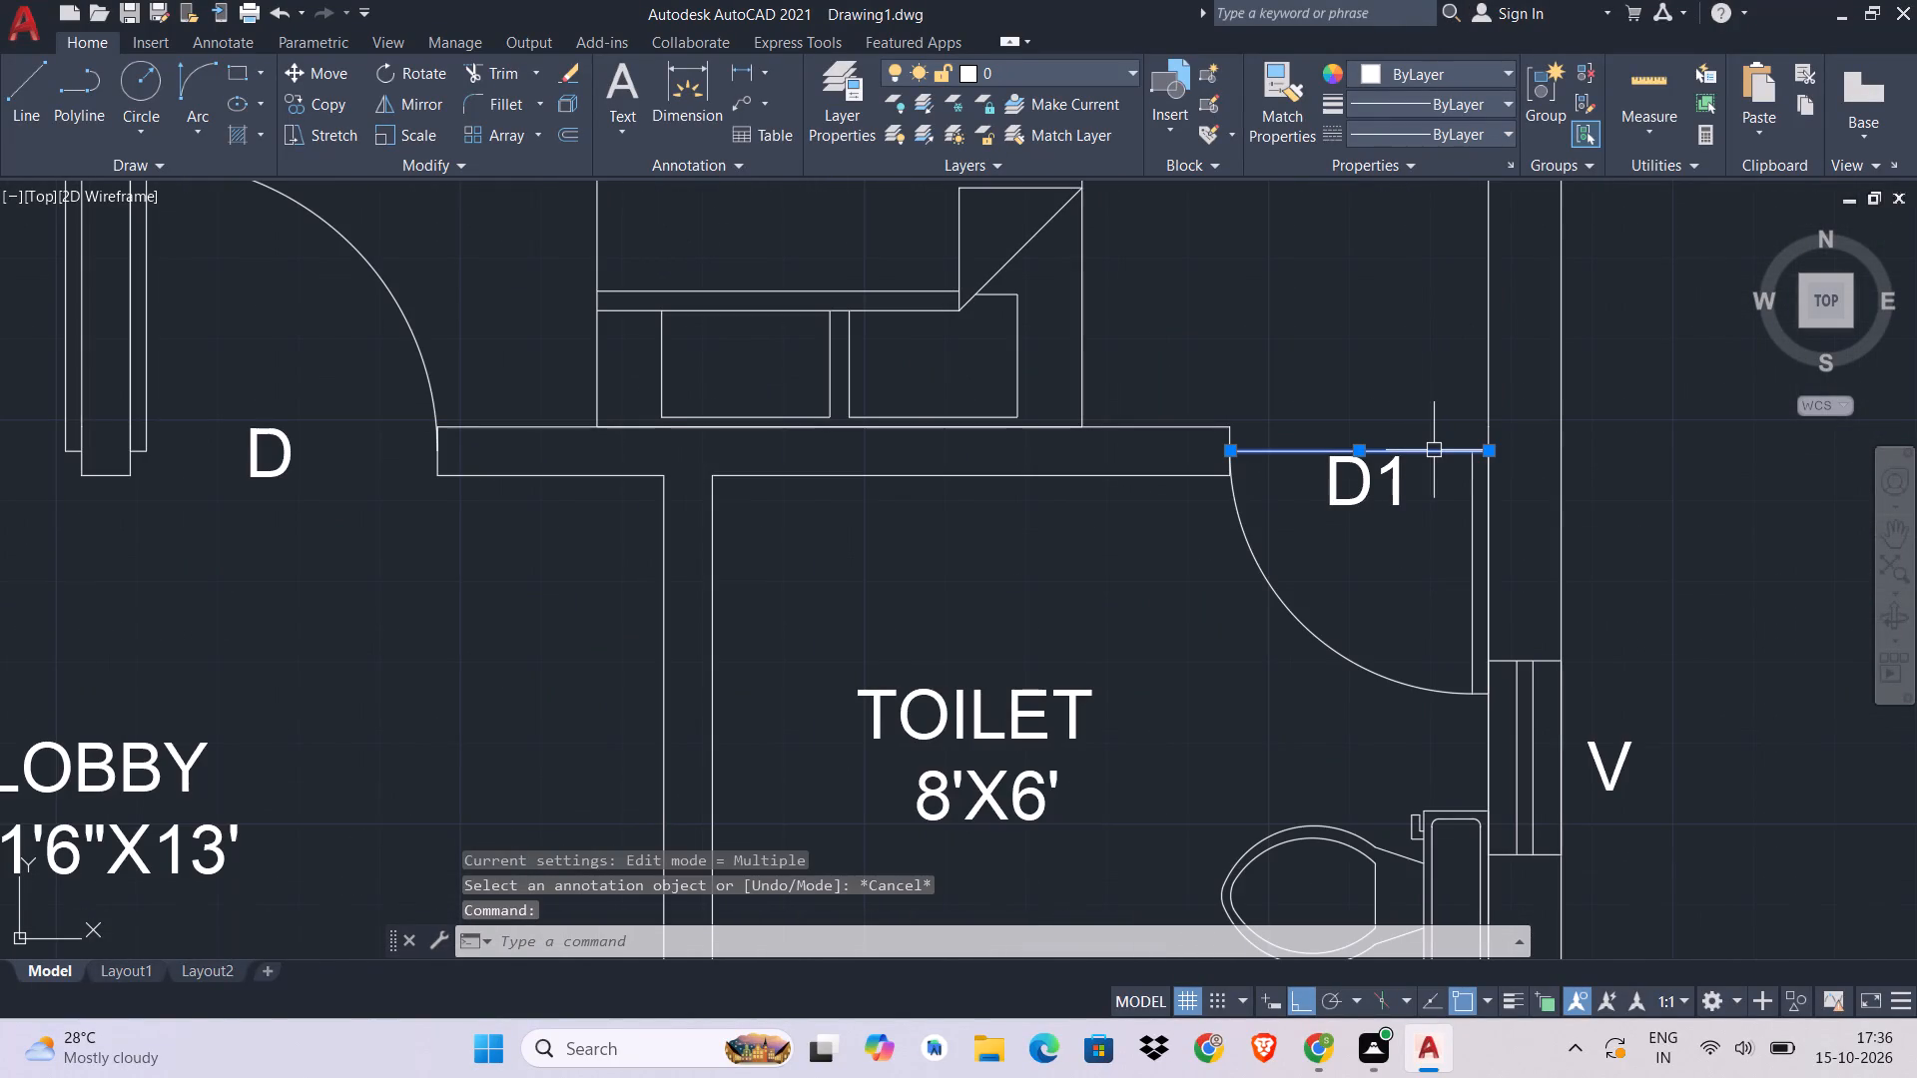
{"action": "key", "text": "Delete"}
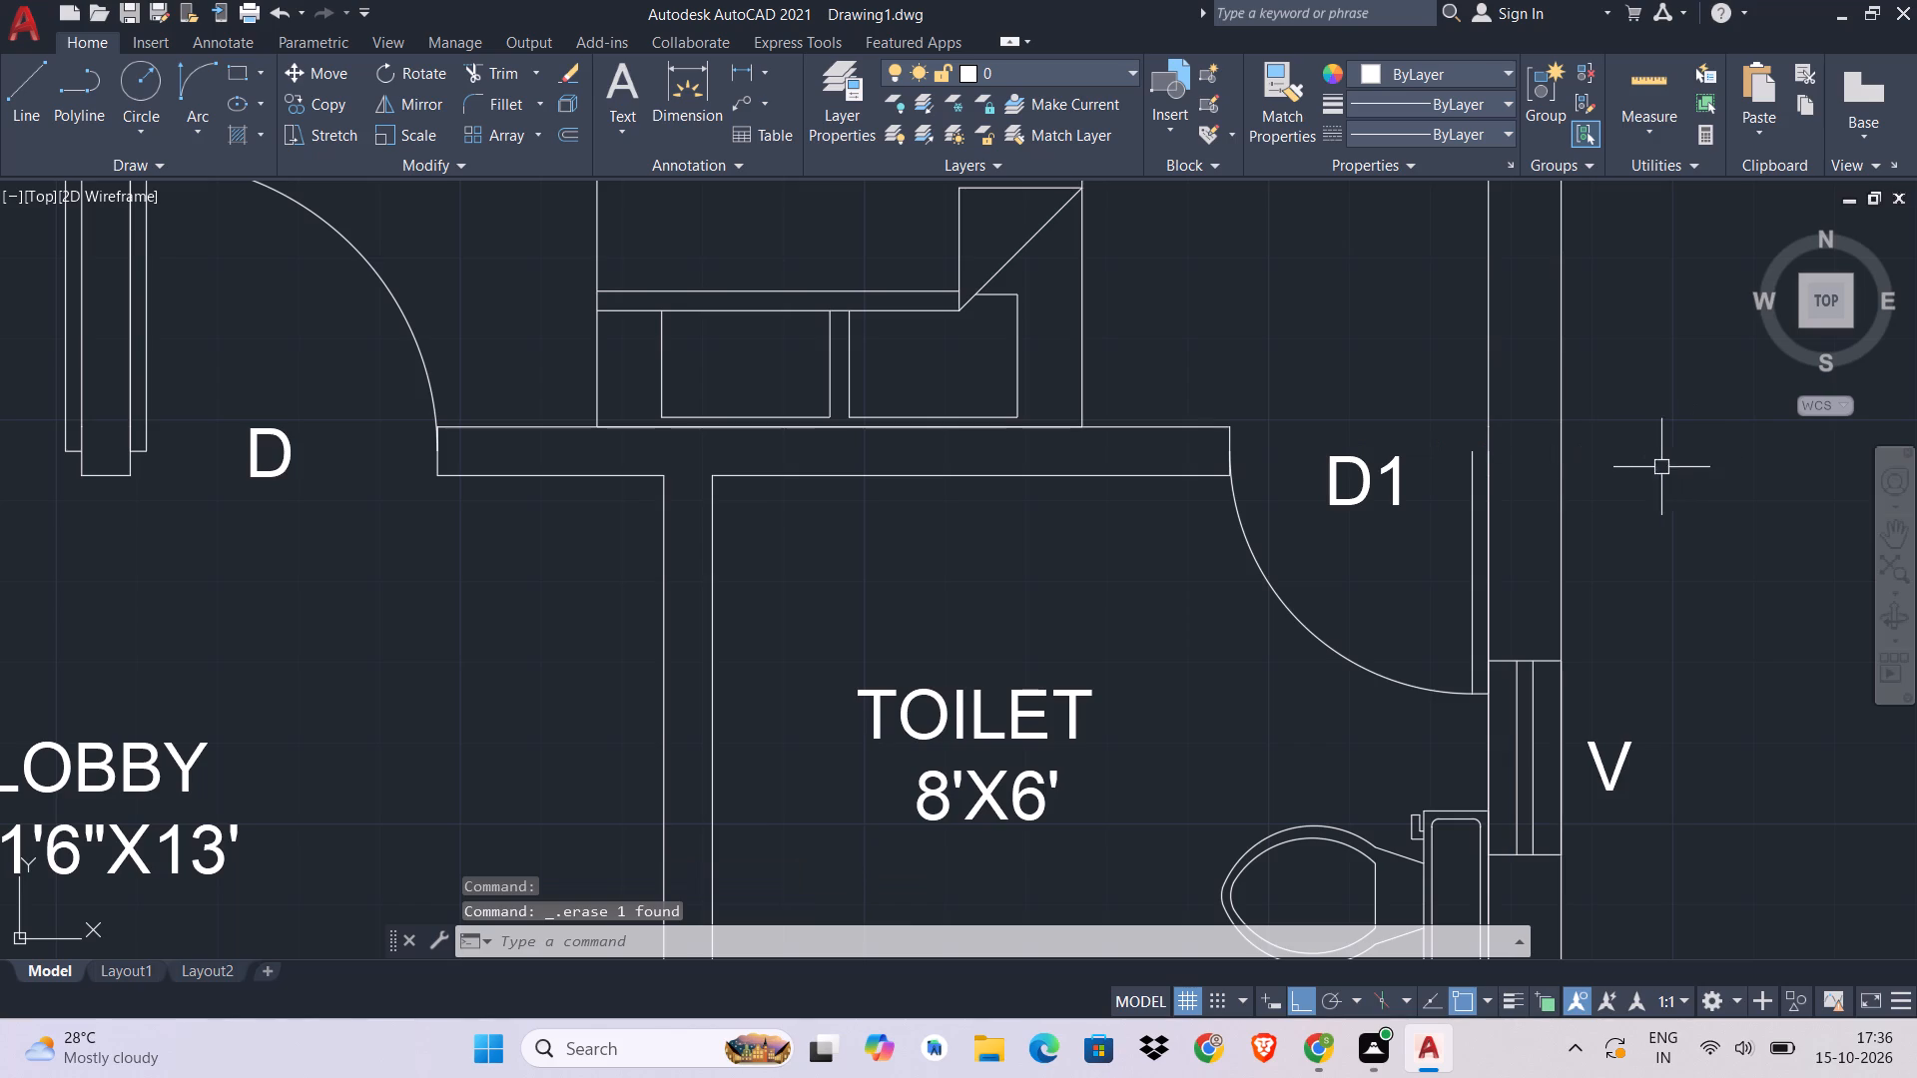
Draw a short line closing the open north end of the east toilet's D1 door leaf, between its two long edges.
{"action": "key", "text": "l"}
{"action": "key", "text": "space"}
{"action": "scroll", "coordinate": [1477, 508], "scroll_direction": "up", "scroll_amount": 3}
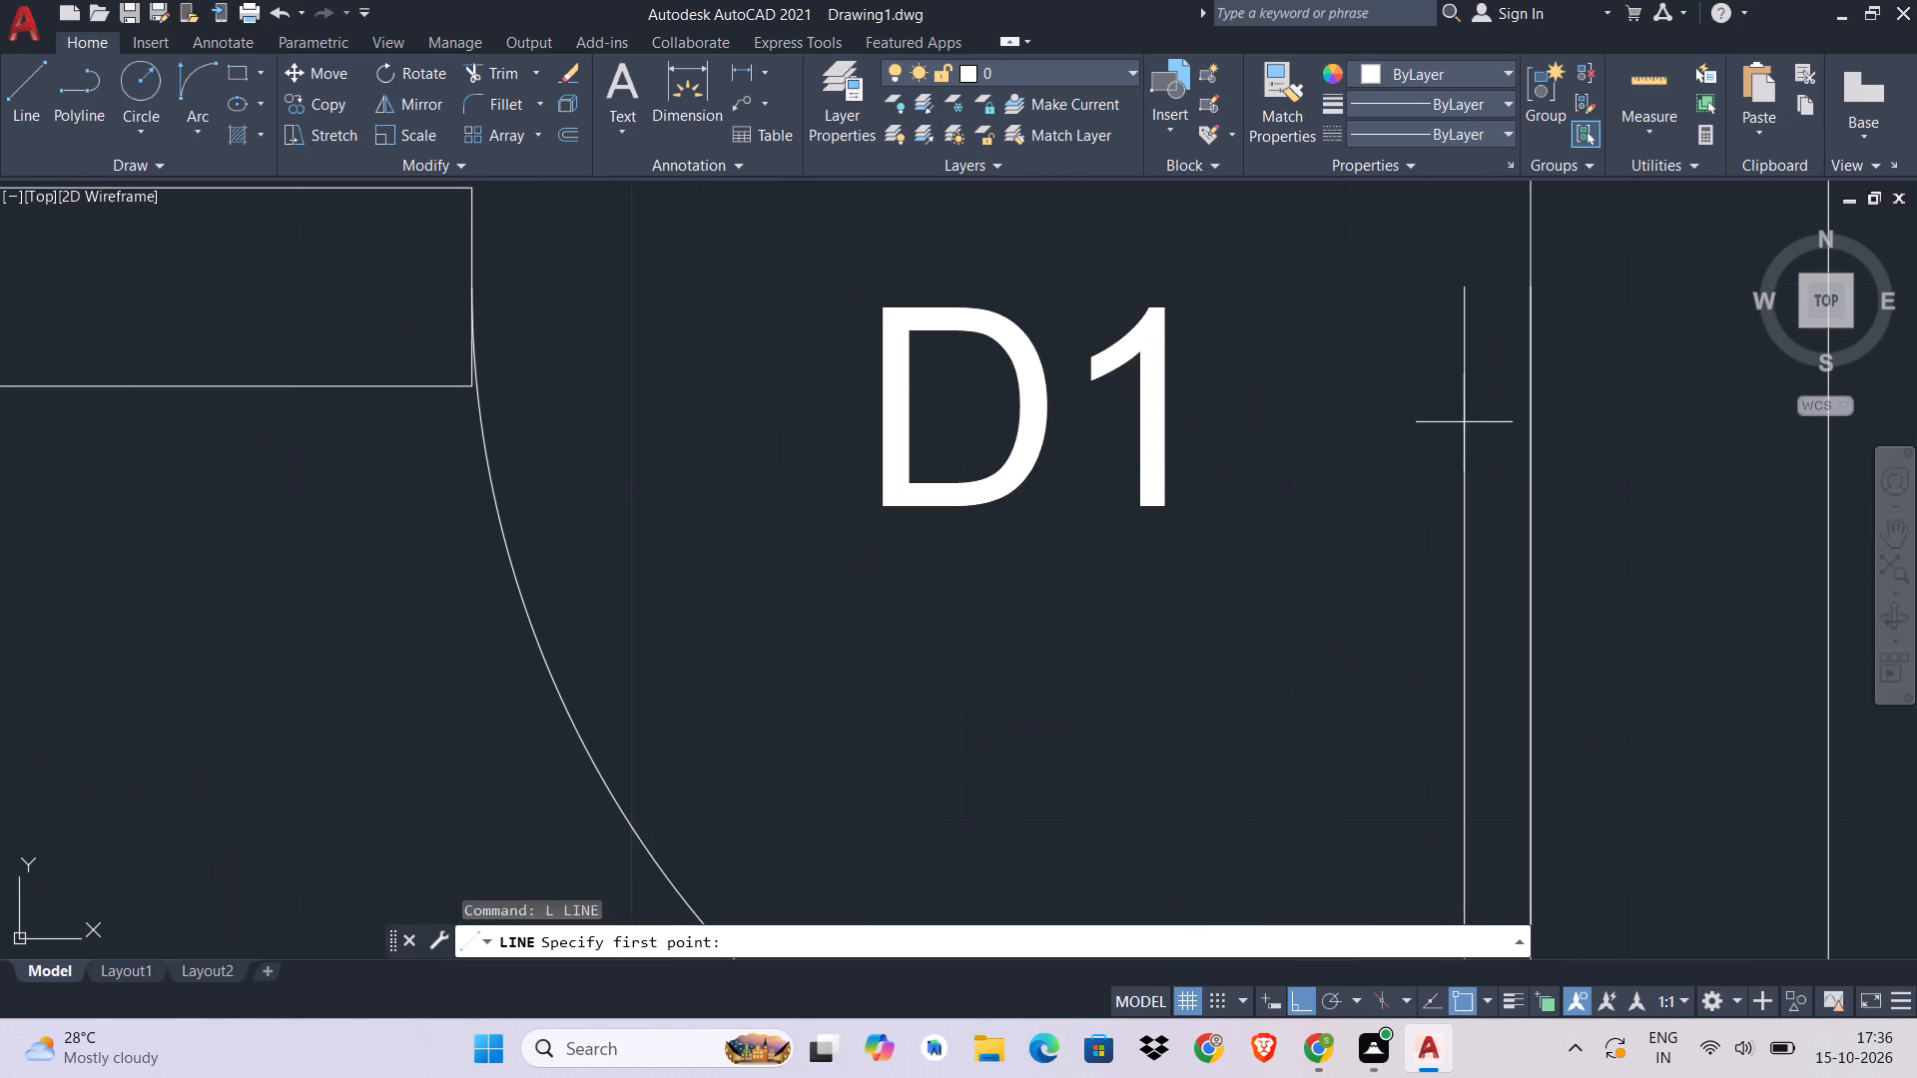
{"action": "middle_click_drag", "start_coordinate": [1455, 325], "coordinate": [1442, 471]}
{"action": "left_click", "coordinate": [1457, 434]}
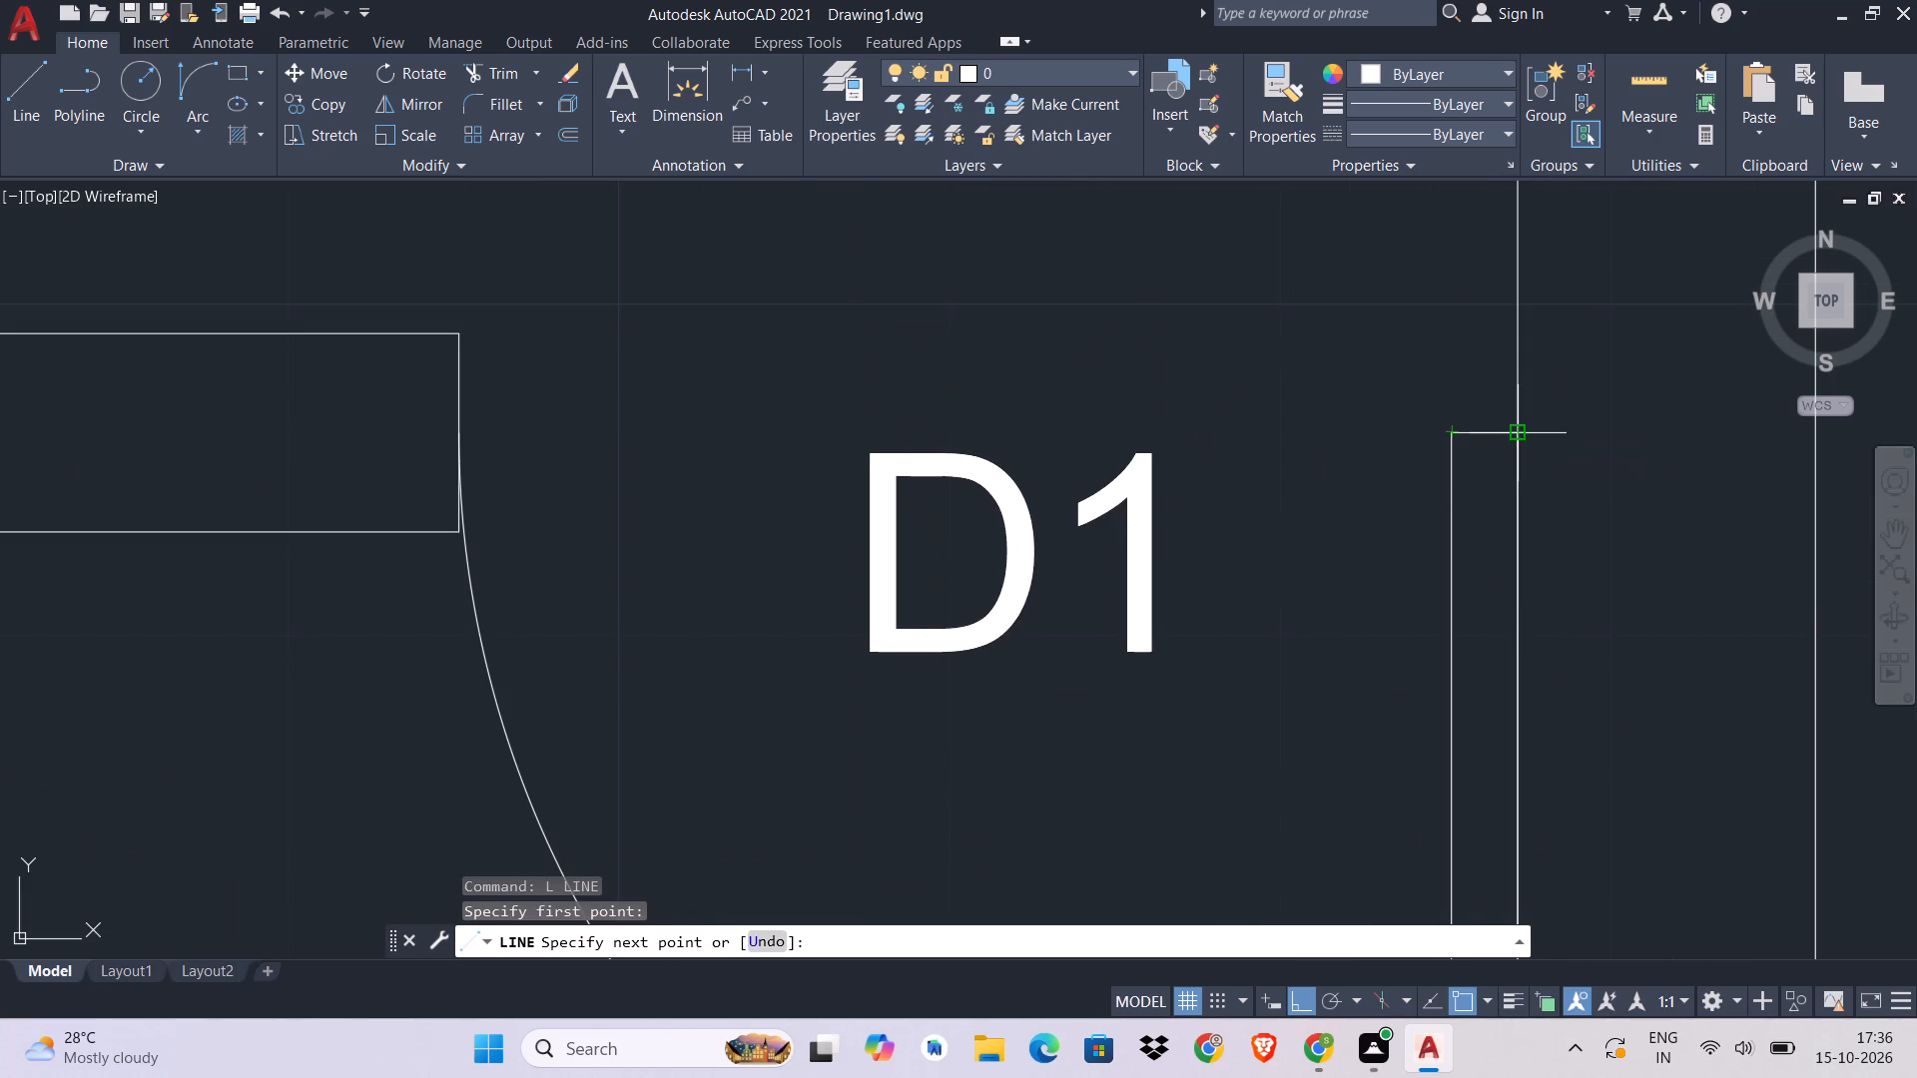
{"action": "left_click", "coordinate": [1523, 426]}
{"action": "key", "text": "Escape"}
{"action": "scroll", "coordinate": [1483, 486], "scroll_direction": "down", "scroll_amount": 4}
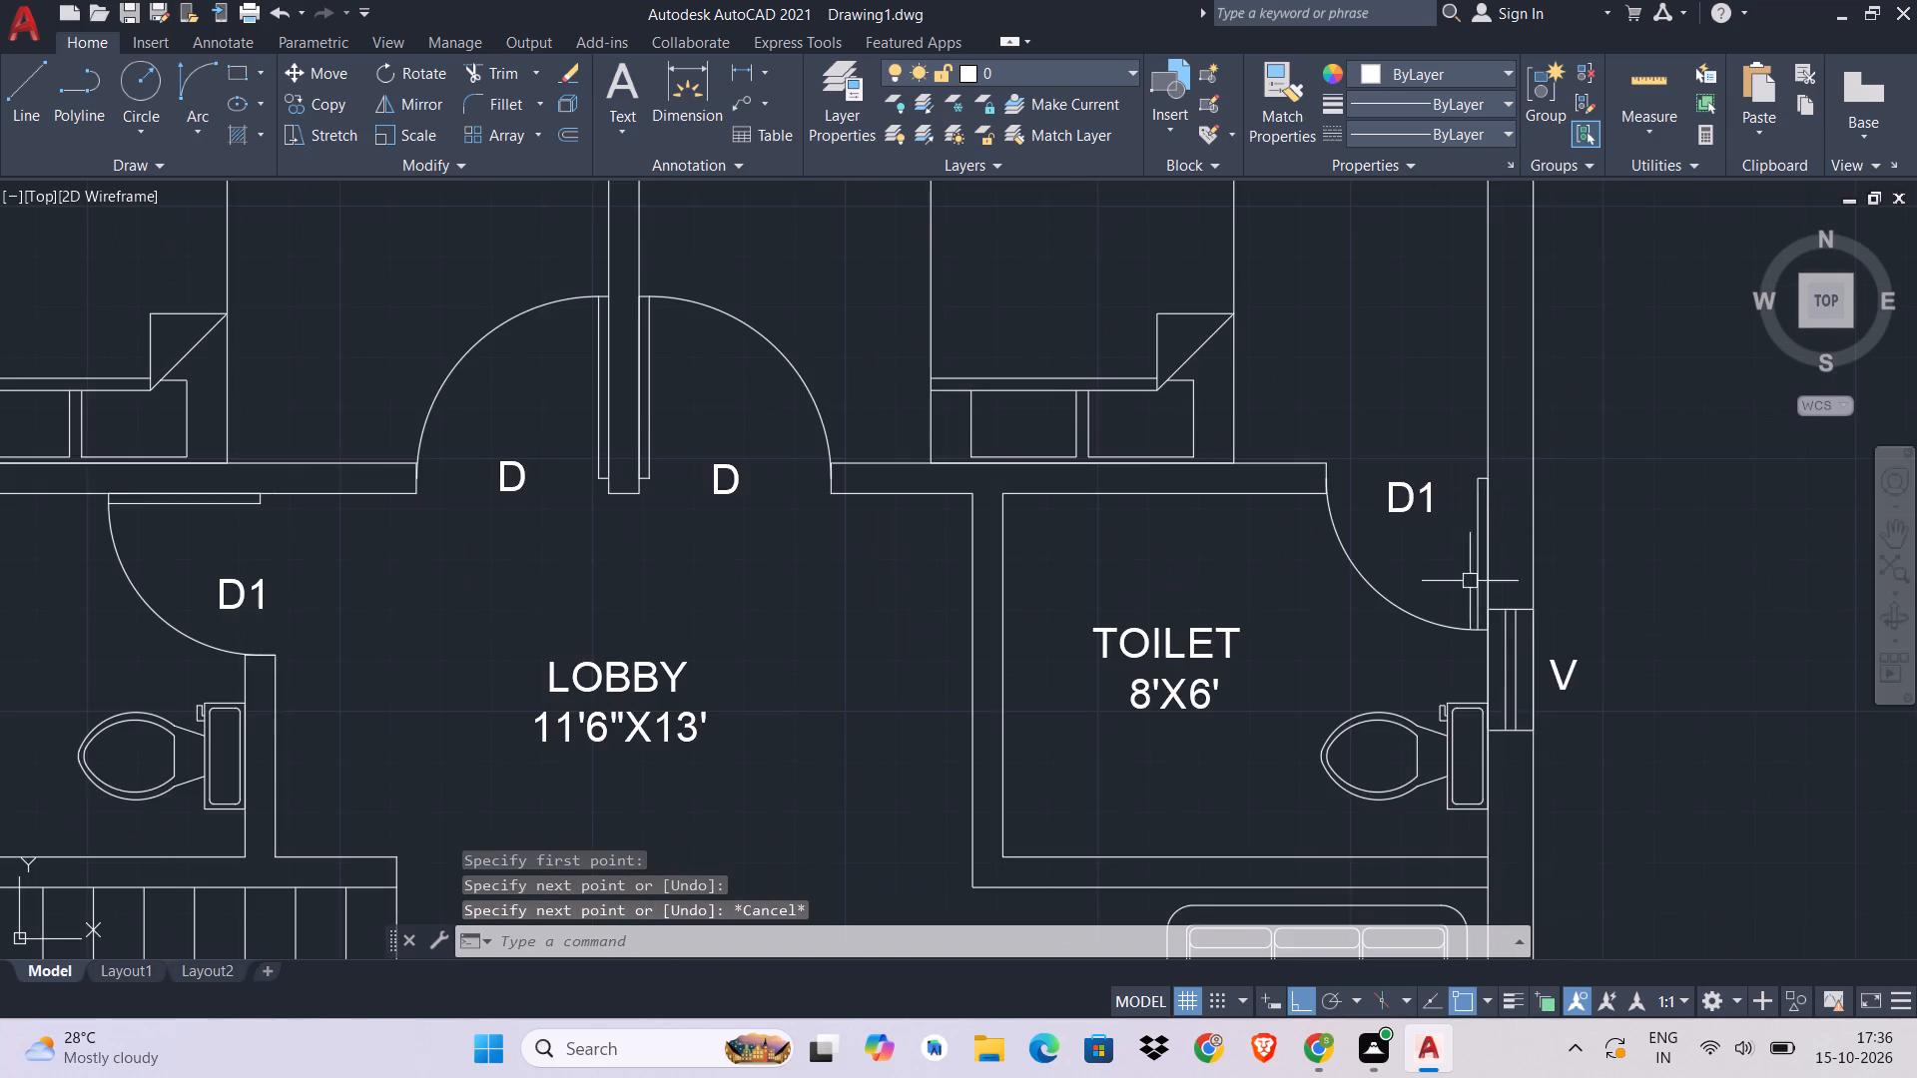
{"action": "scroll", "coordinate": [1470, 583], "scroll_direction": "down", "scroll_amount": 2}
{"action": "middle_click_drag", "start_coordinate": [1470, 583], "coordinate": [1461, 476]}
{"action": "middle_click_drag", "start_coordinate": [1396, 628], "coordinate": [1399, 564]}
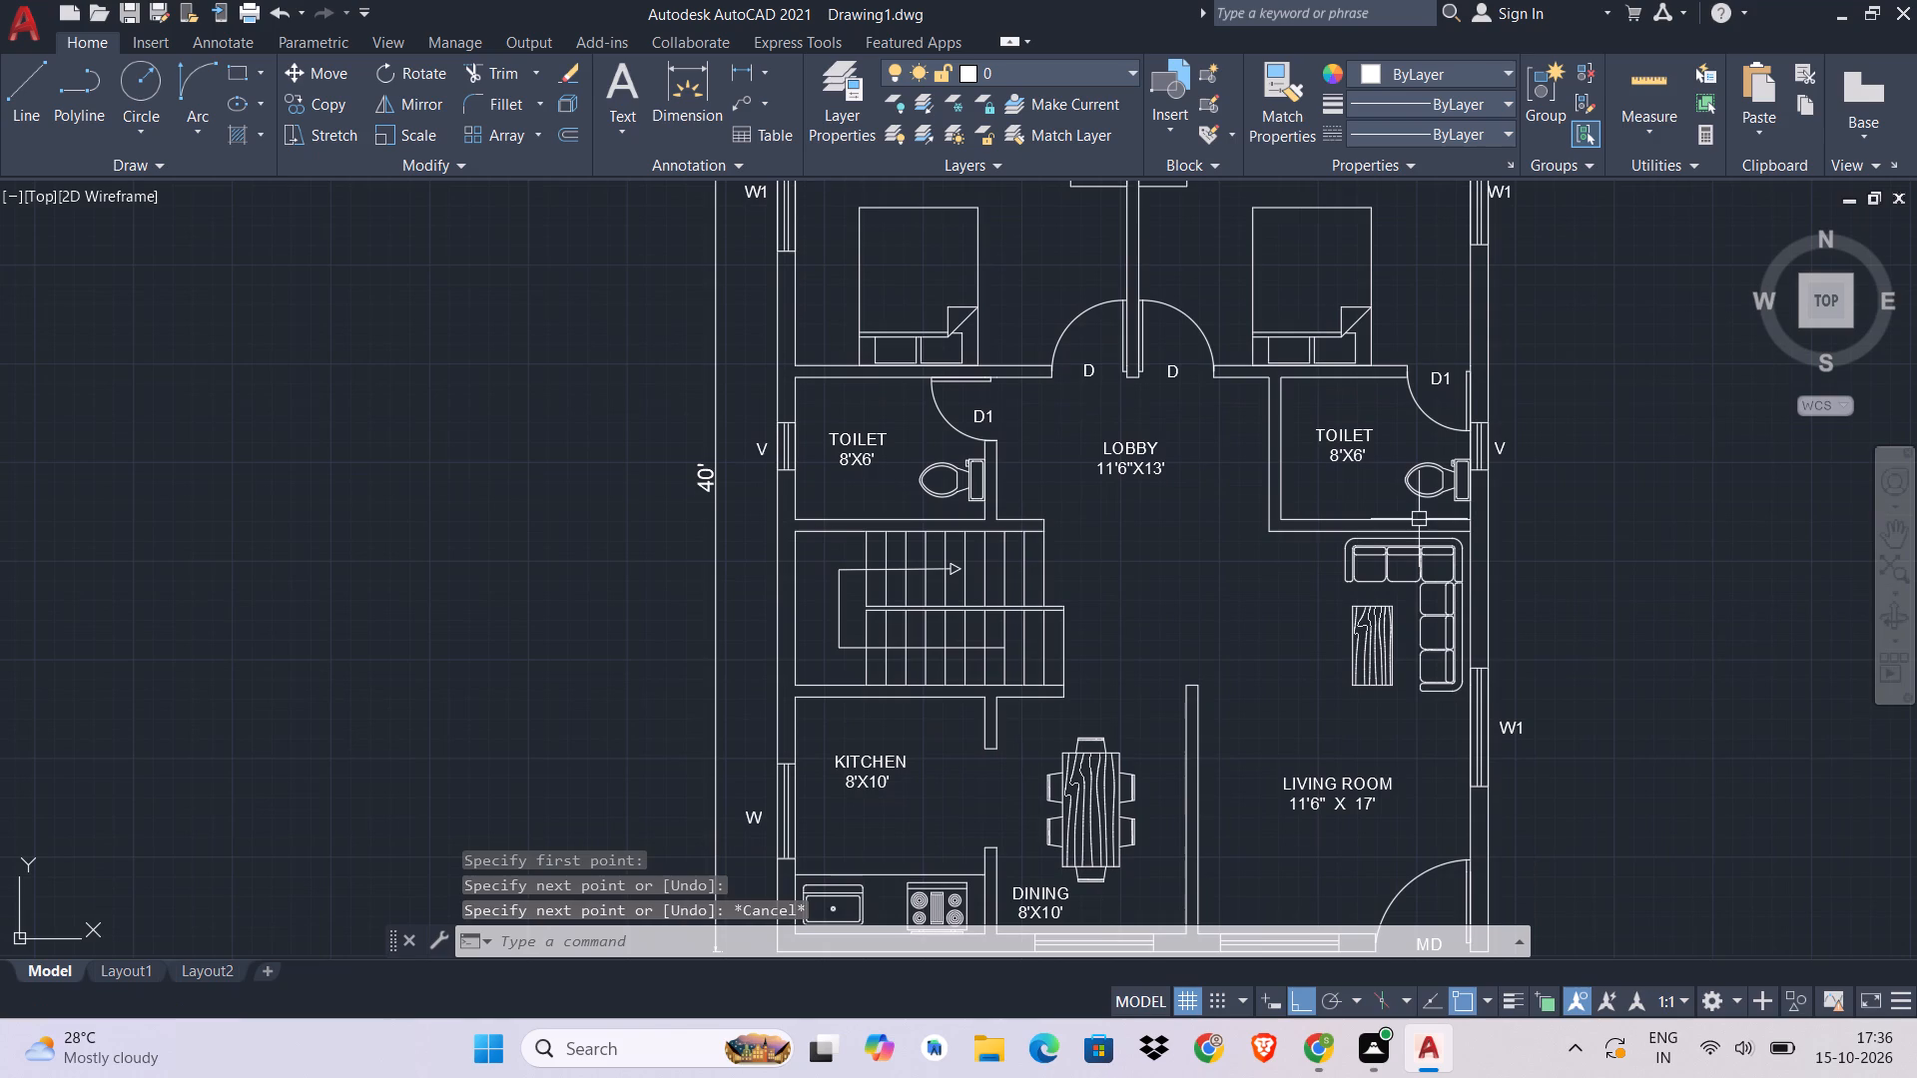
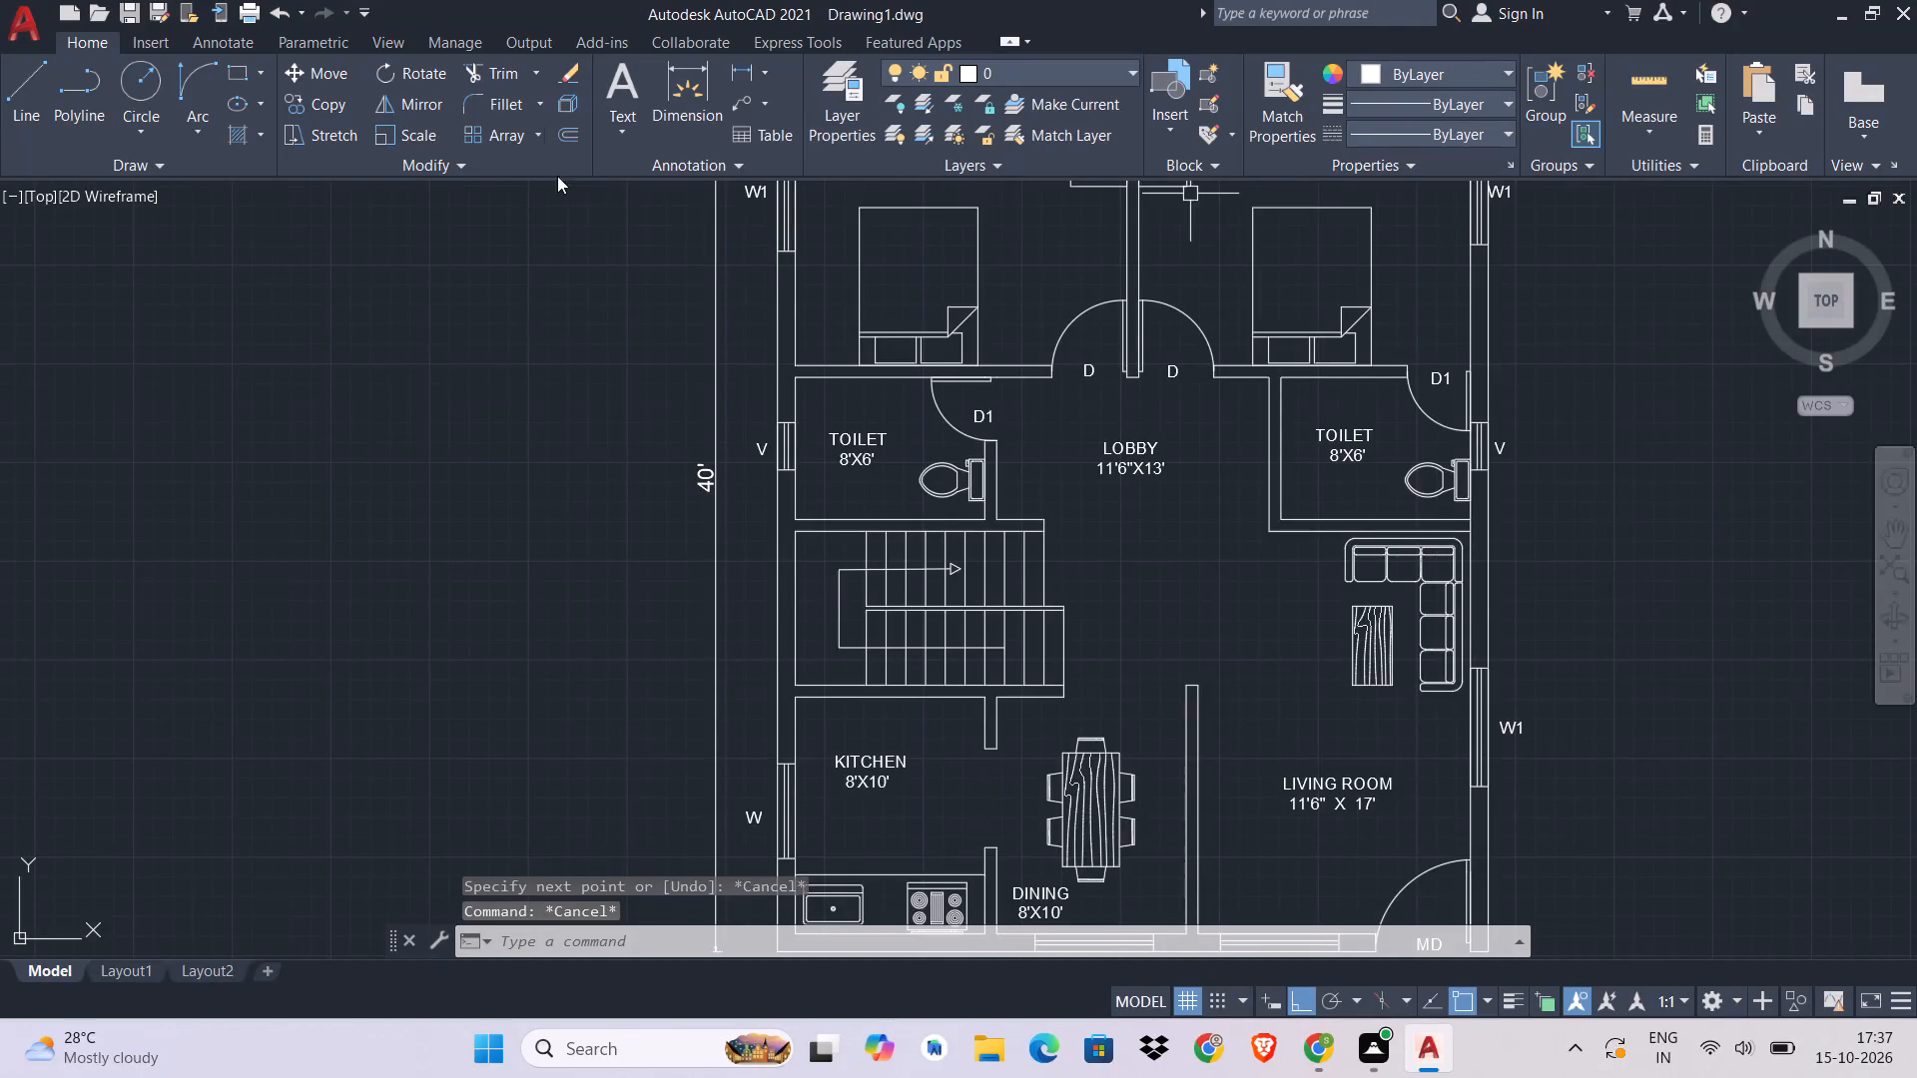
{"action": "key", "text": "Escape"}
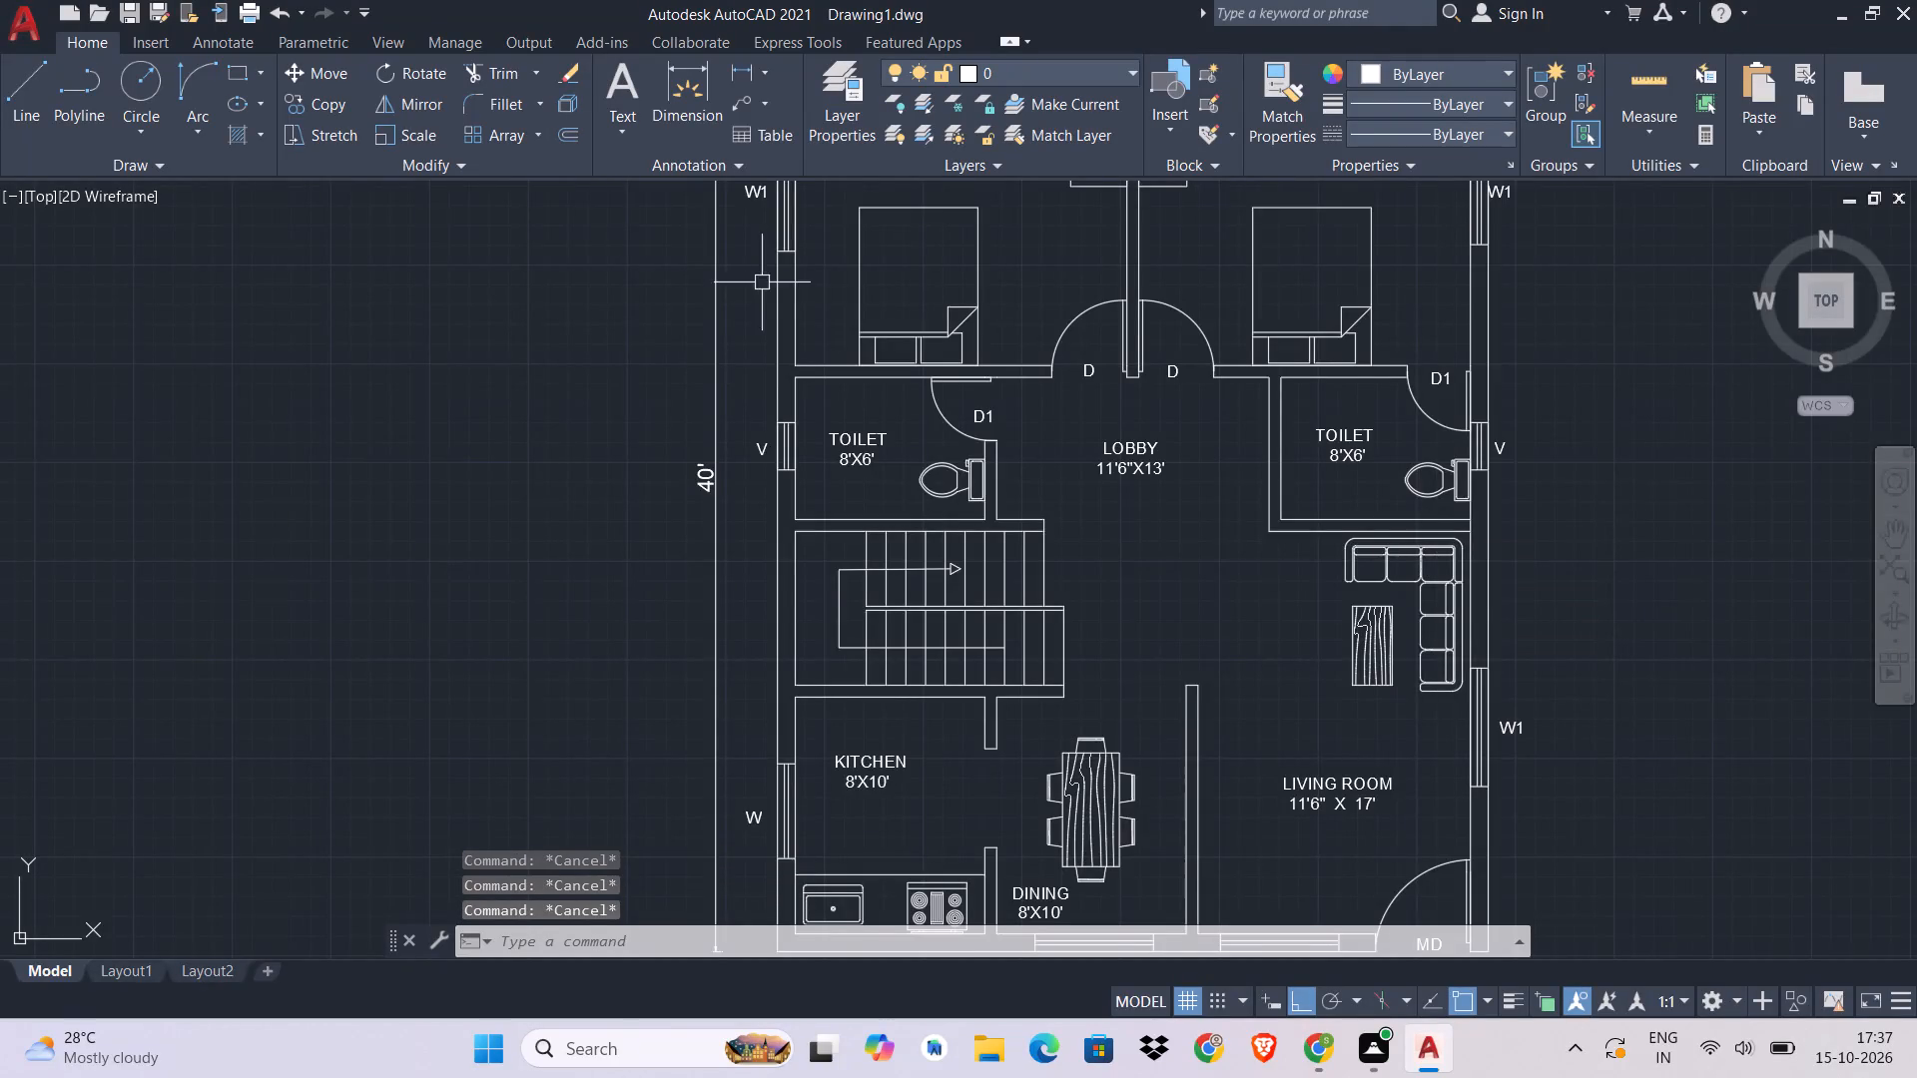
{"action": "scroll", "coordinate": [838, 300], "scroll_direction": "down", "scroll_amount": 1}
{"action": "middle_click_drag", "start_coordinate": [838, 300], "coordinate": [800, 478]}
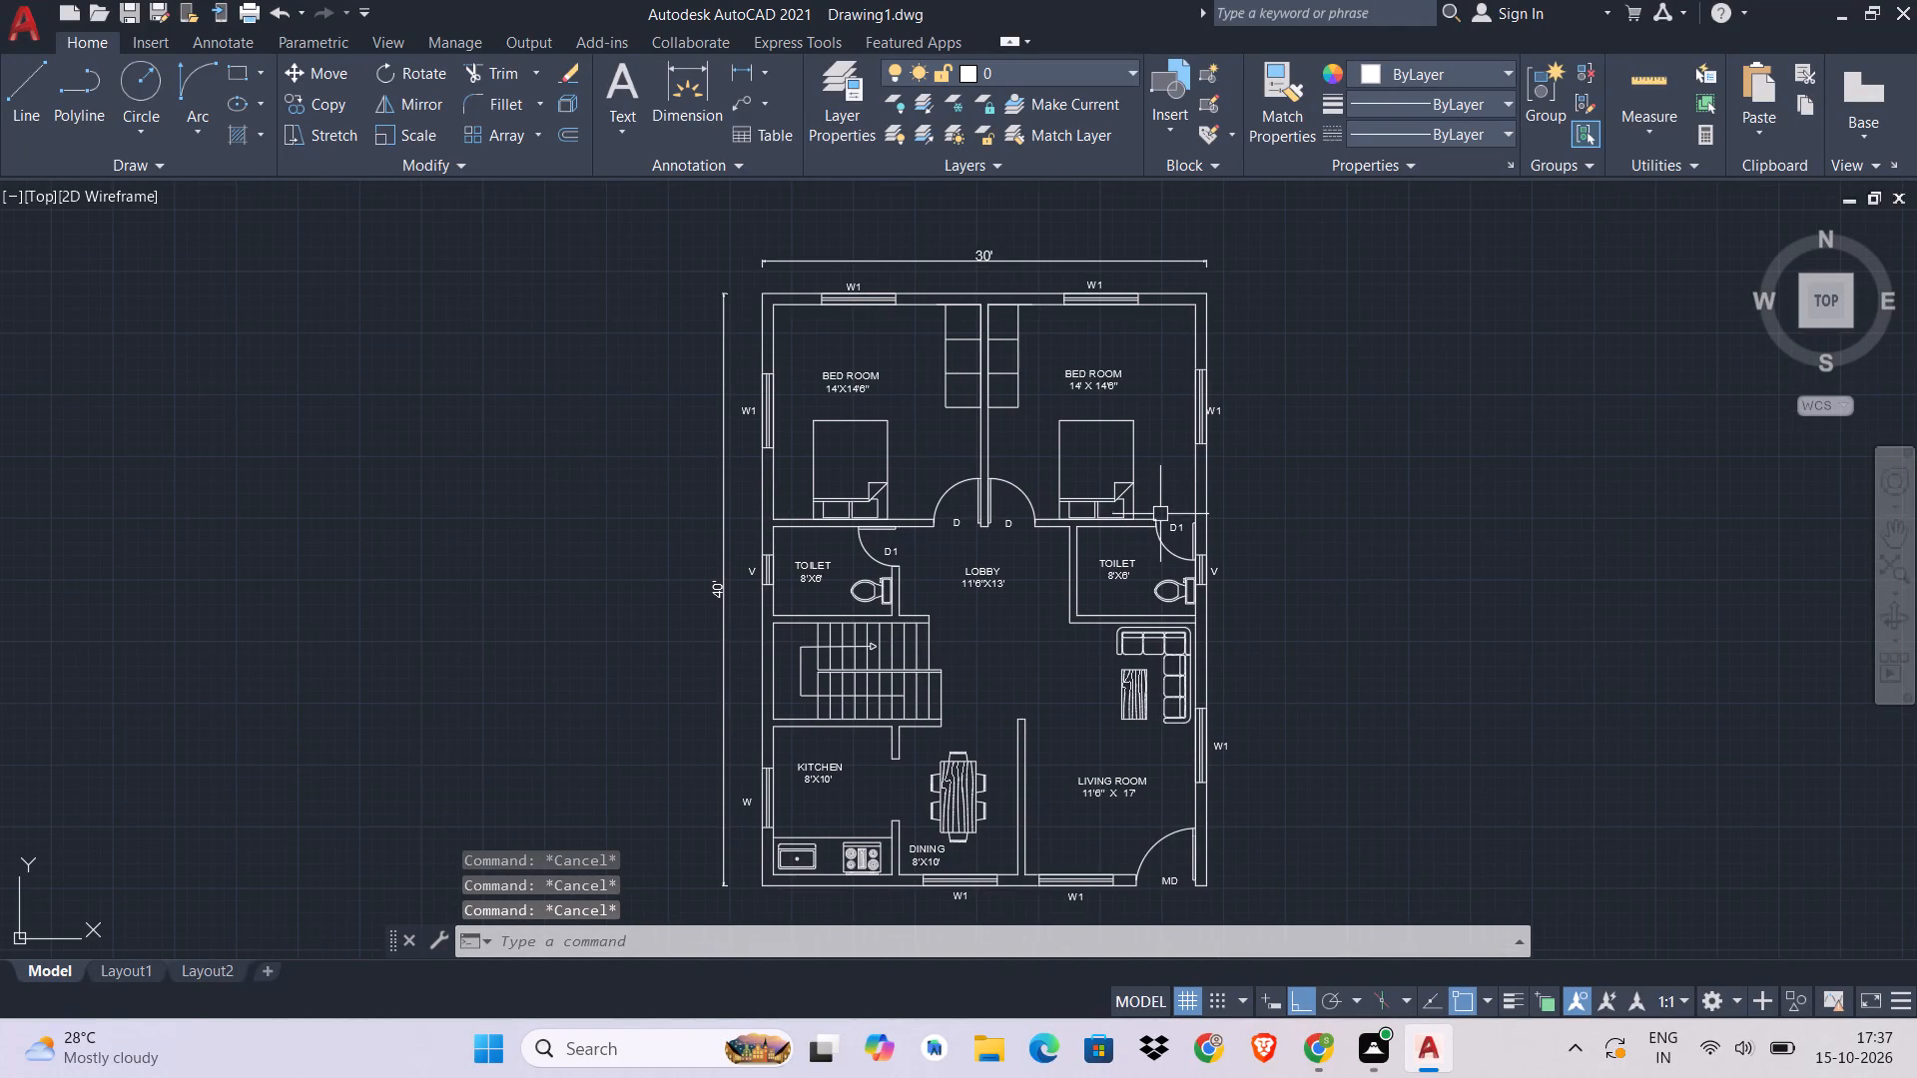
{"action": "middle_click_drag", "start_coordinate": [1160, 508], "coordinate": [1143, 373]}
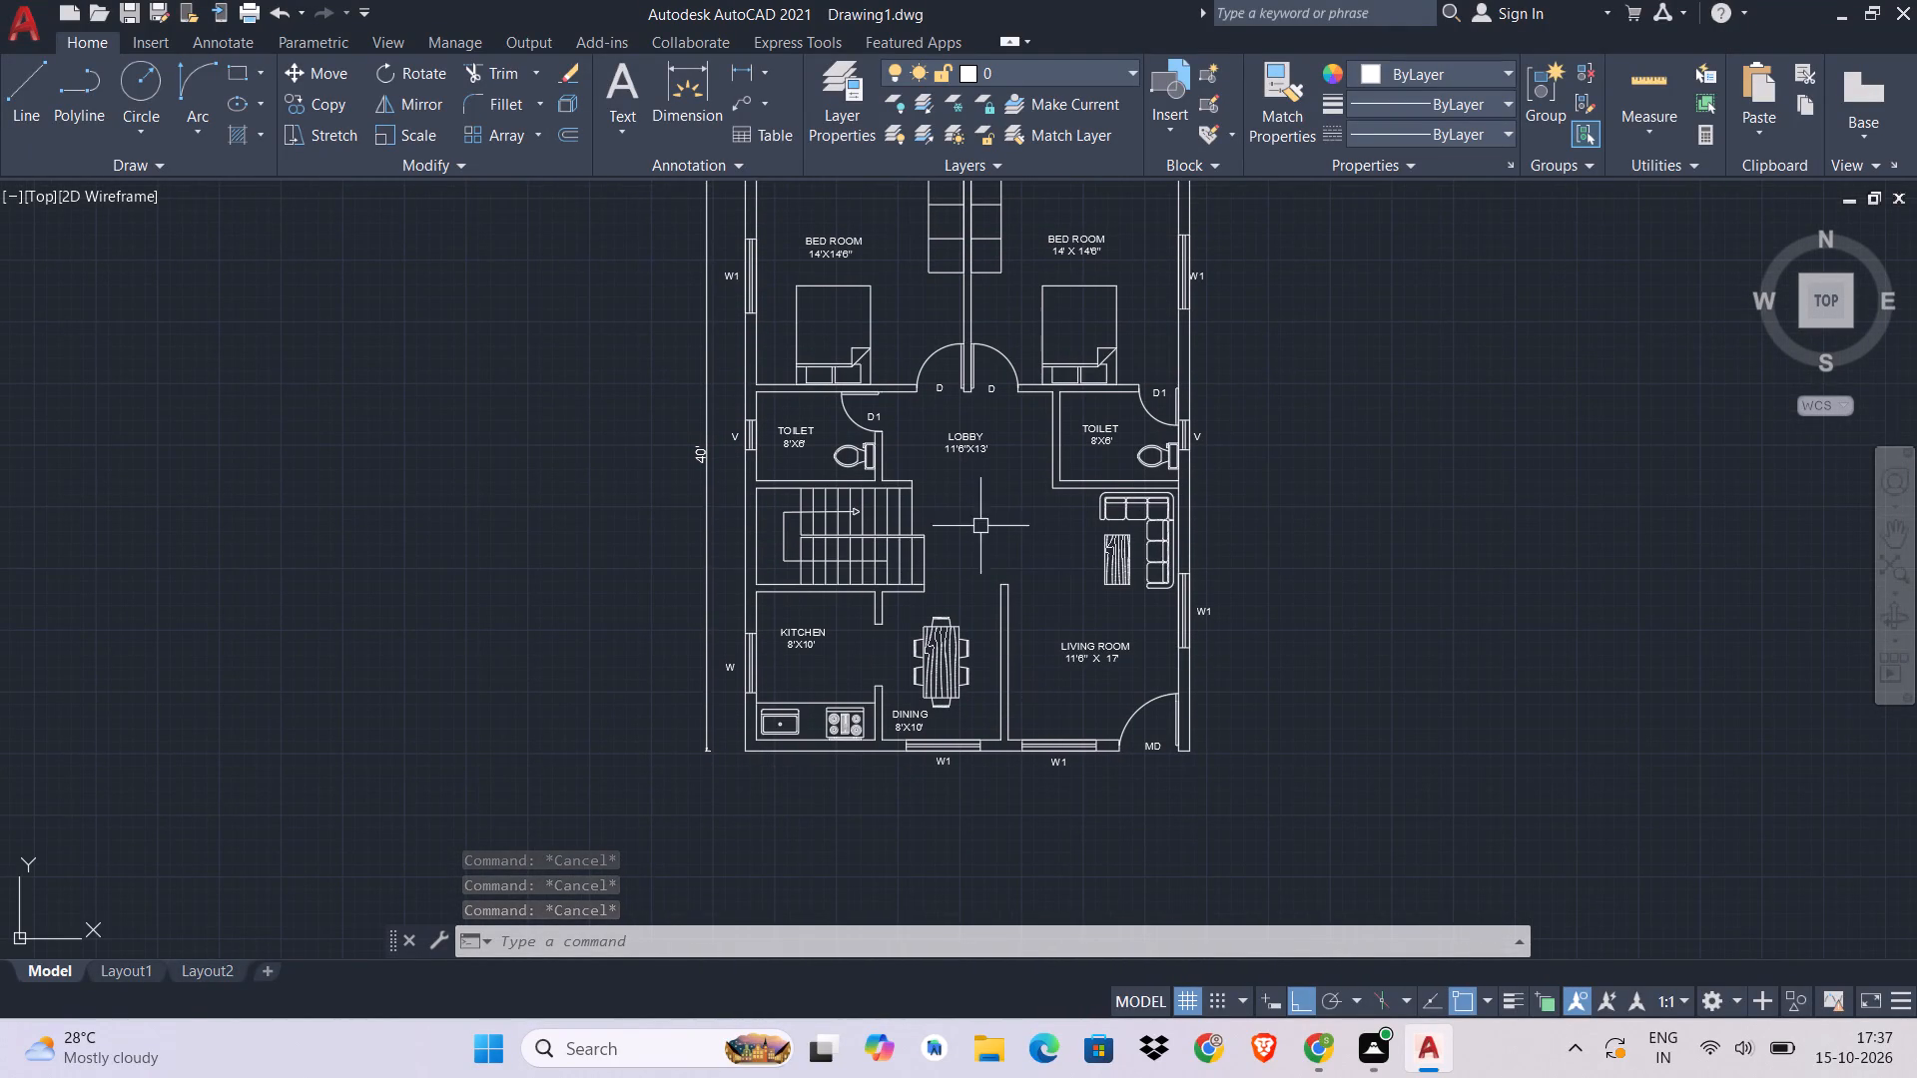
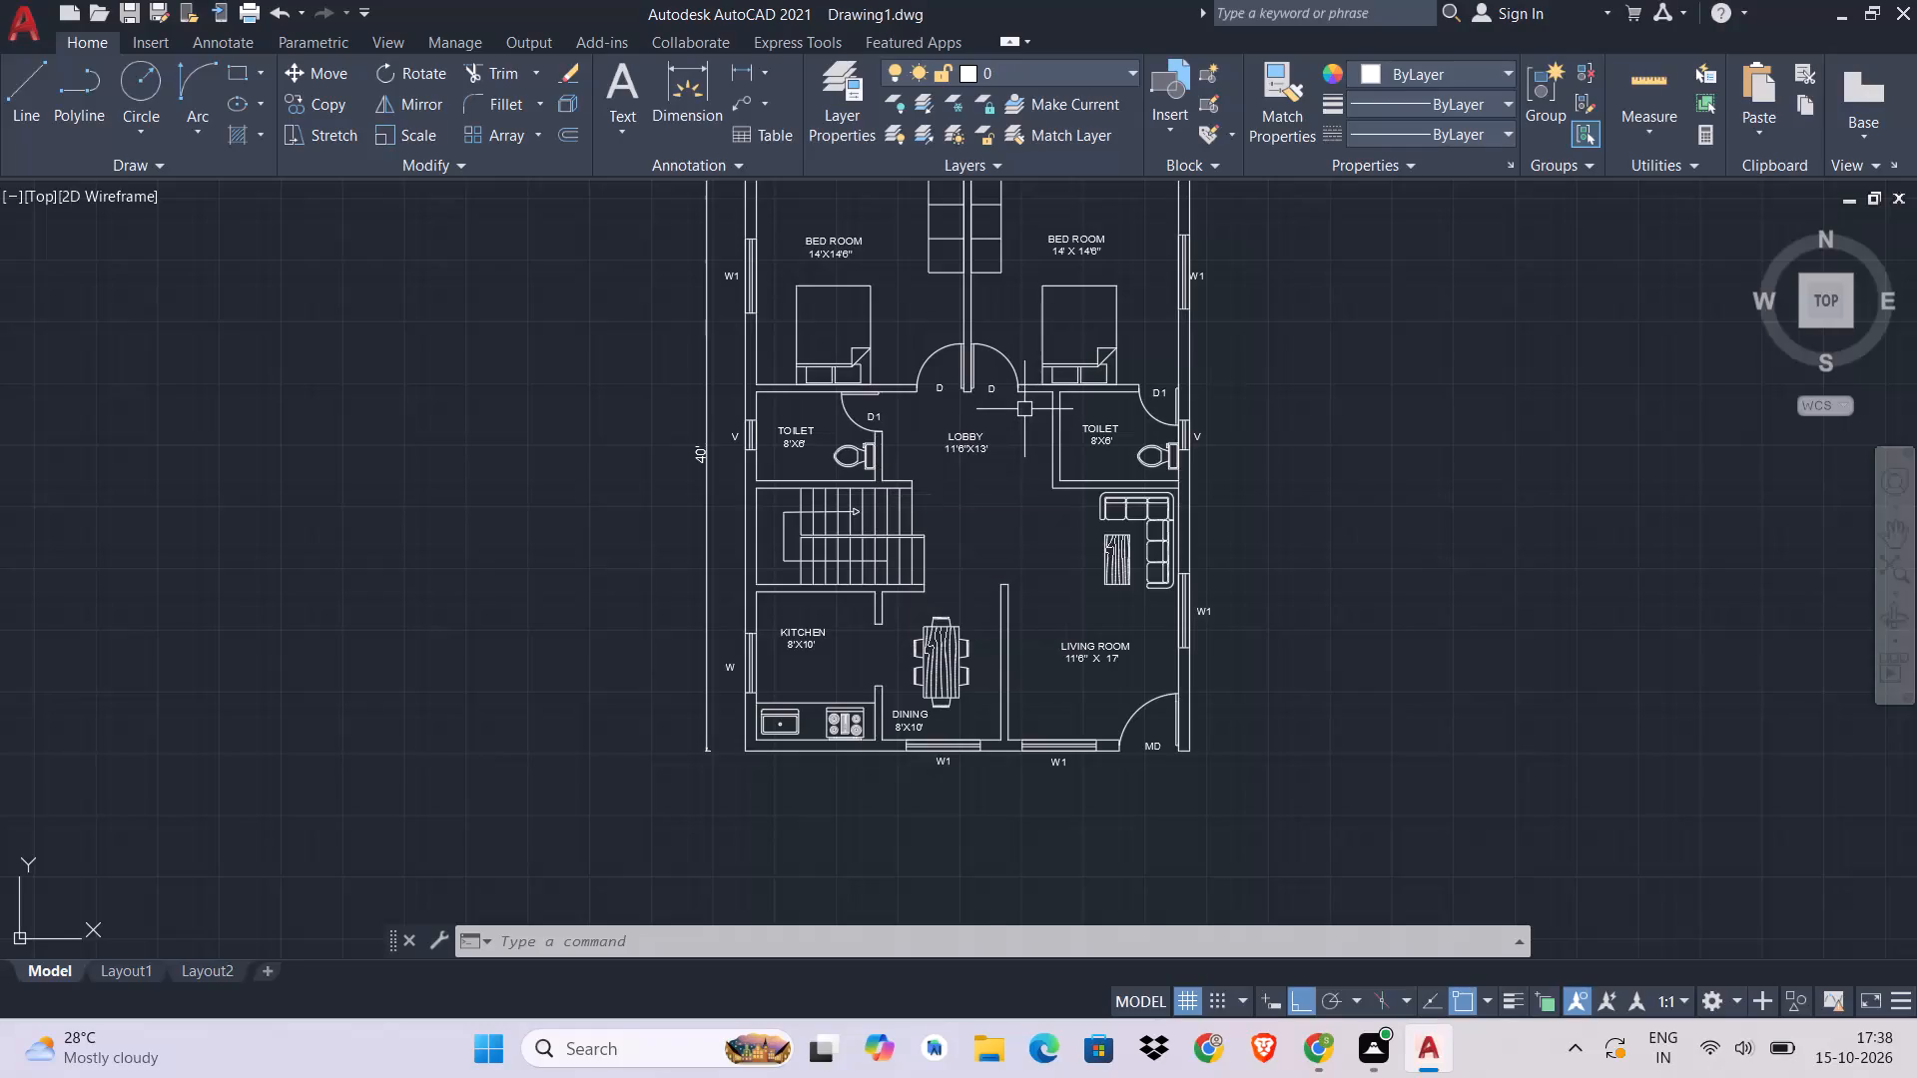
Inspect the floor plan's upper bedrooms, door and window labels and 30' dimension, then review the complete plan.
{"action": "middle_click_drag", "start_coordinate": [843, 476], "coordinate": [877, 675]}
{"action": "scroll", "coordinate": [1025, 443], "scroll_direction": "up", "scroll_amount": 2}
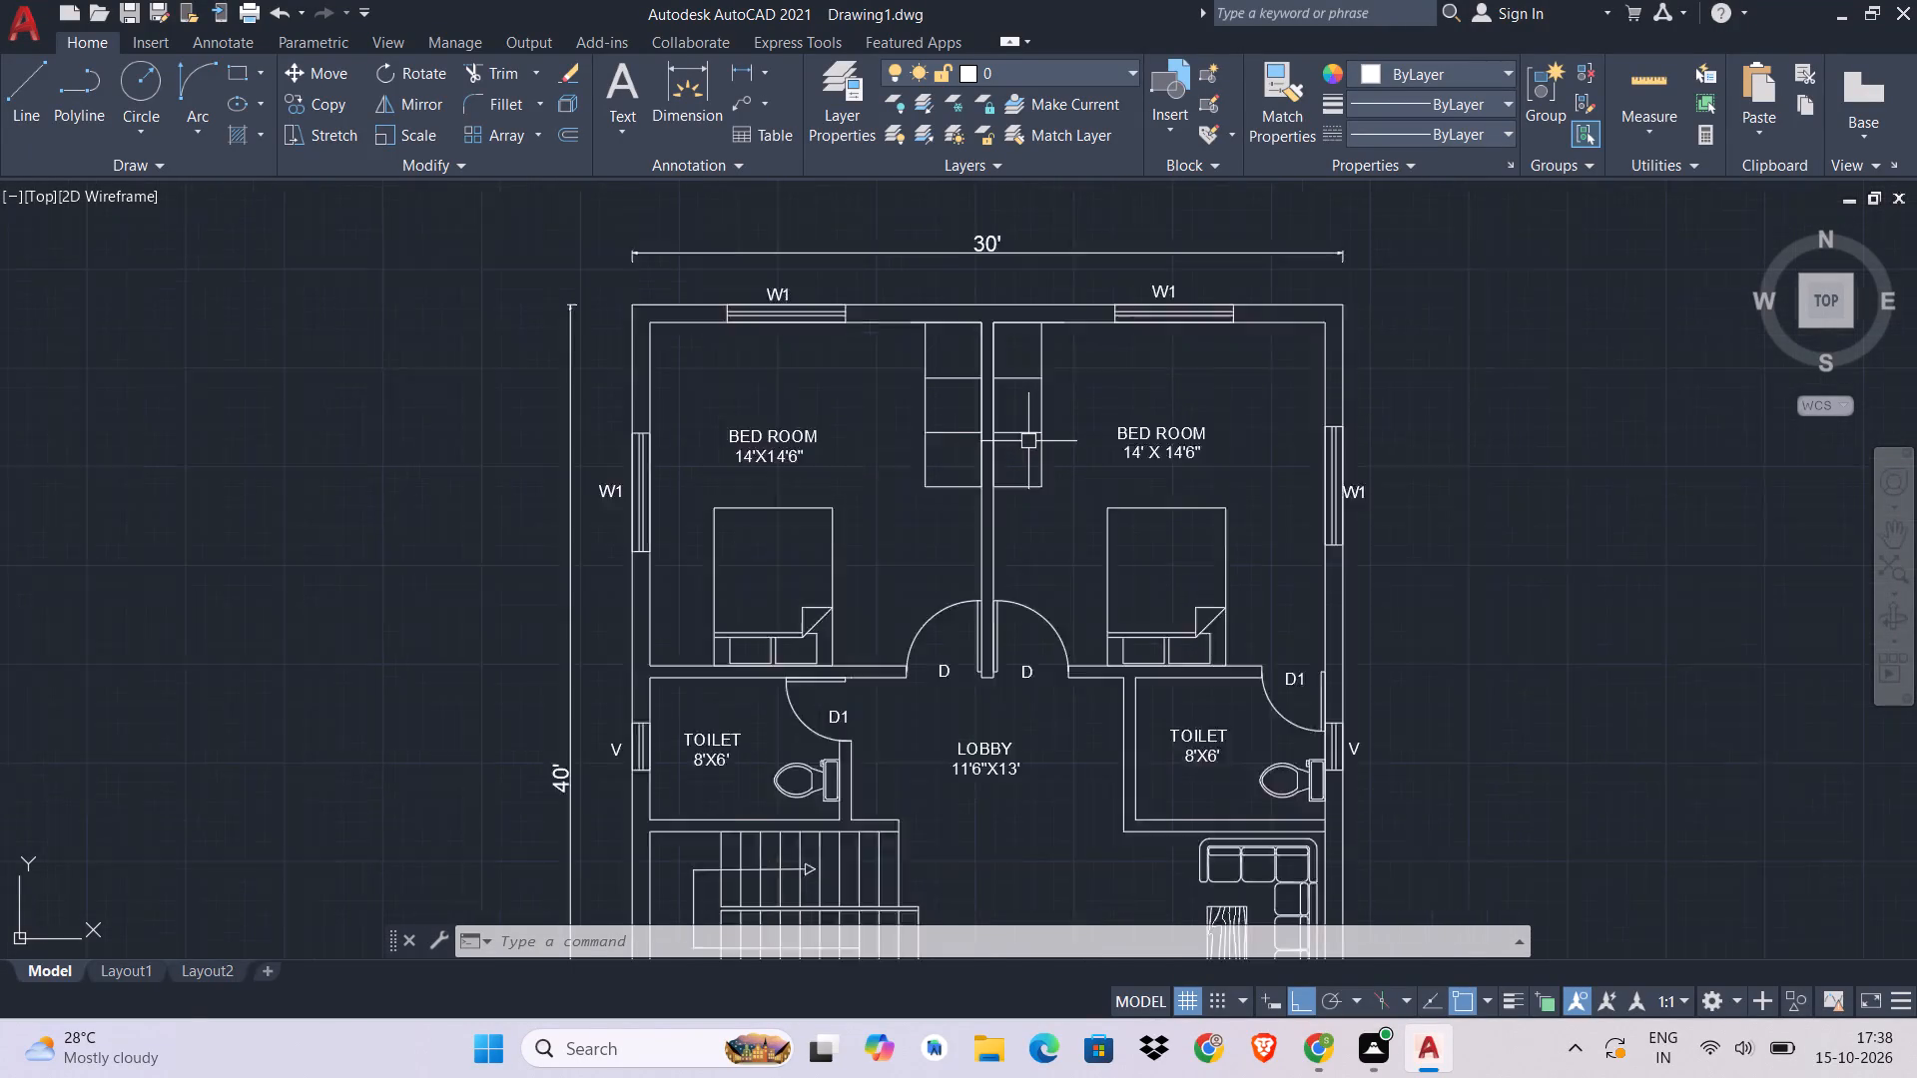
{"action": "scroll", "coordinate": [1011, 393], "scroll_direction": "up", "scroll_amount": 1}
{"action": "middle_click_drag", "start_coordinate": [1009, 431], "coordinate": [1013, 748]}
{"action": "scroll", "coordinate": [1029, 679], "scroll_direction": "down", "scroll_amount": 2}
{"action": "middle_click_drag", "start_coordinate": [1029, 679], "coordinate": [1020, 595]}
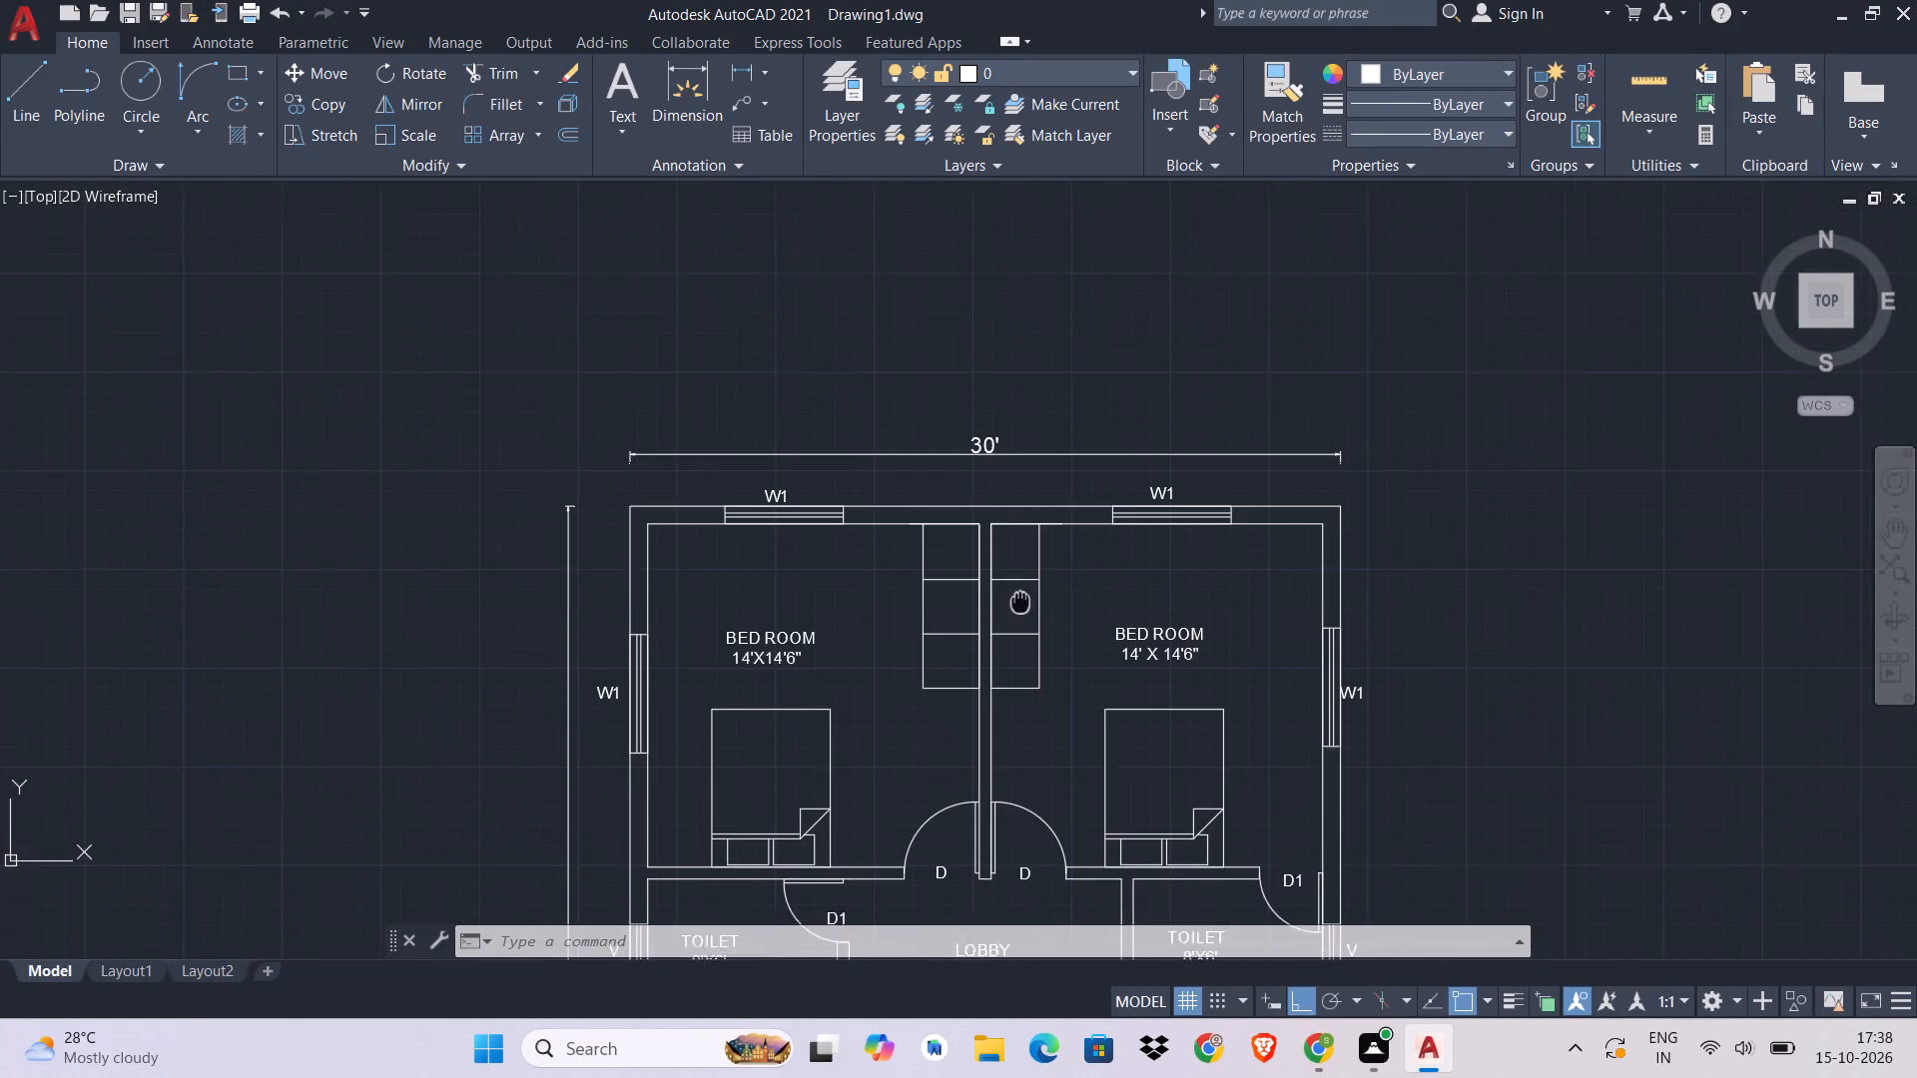
{"action": "middle_click_drag", "start_coordinate": [1020, 595], "coordinate": [1014, 509]}
{"action": "middle_click_drag", "start_coordinate": [999, 713], "coordinate": [1014, 380]}
{"action": "scroll", "coordinate": [1004, 707], "scroll_direction": "down", "scroll_amount": 1}
{"action": "middle_click_drag", "start_coordinate": [1004, 707], "coordinate": [1004, 701]}
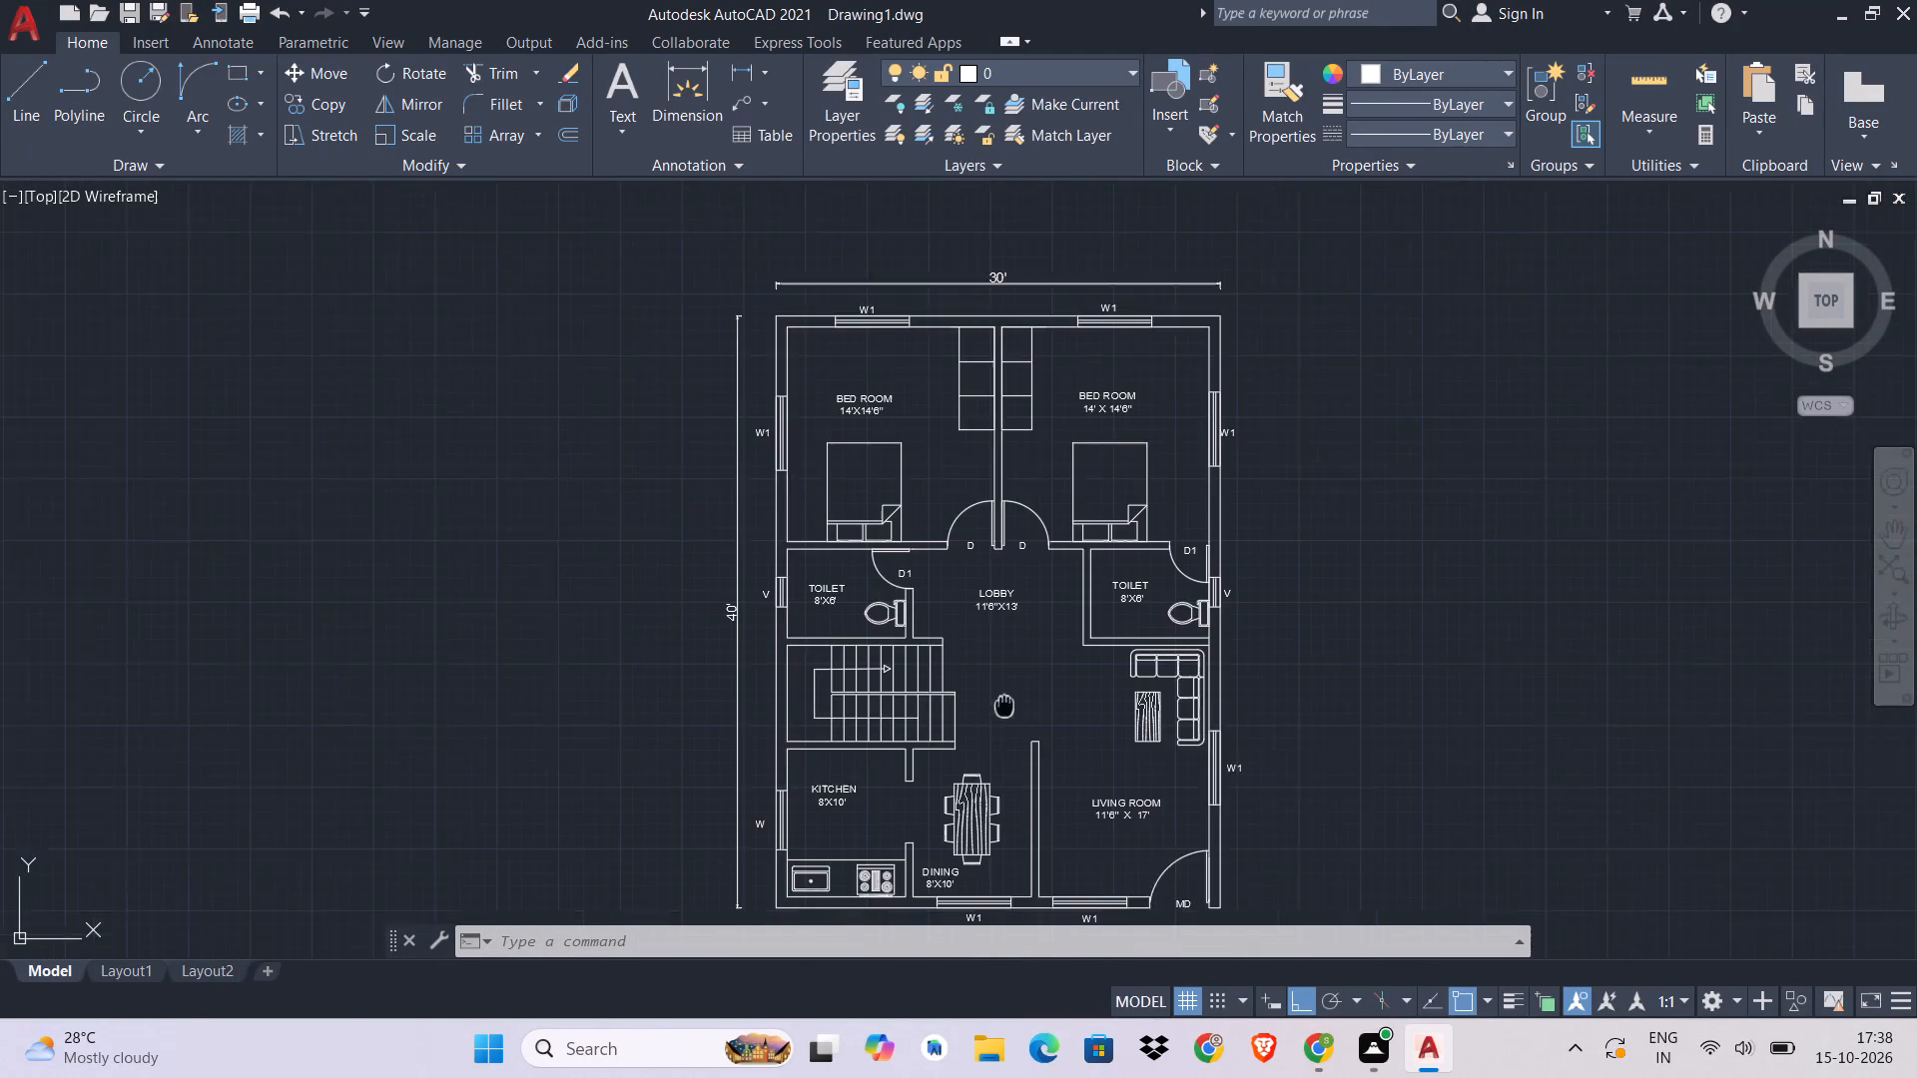
{"action": "middle_click_drag", "start_coordinate": [1004, 701], "coordinate": [1008, 617]}
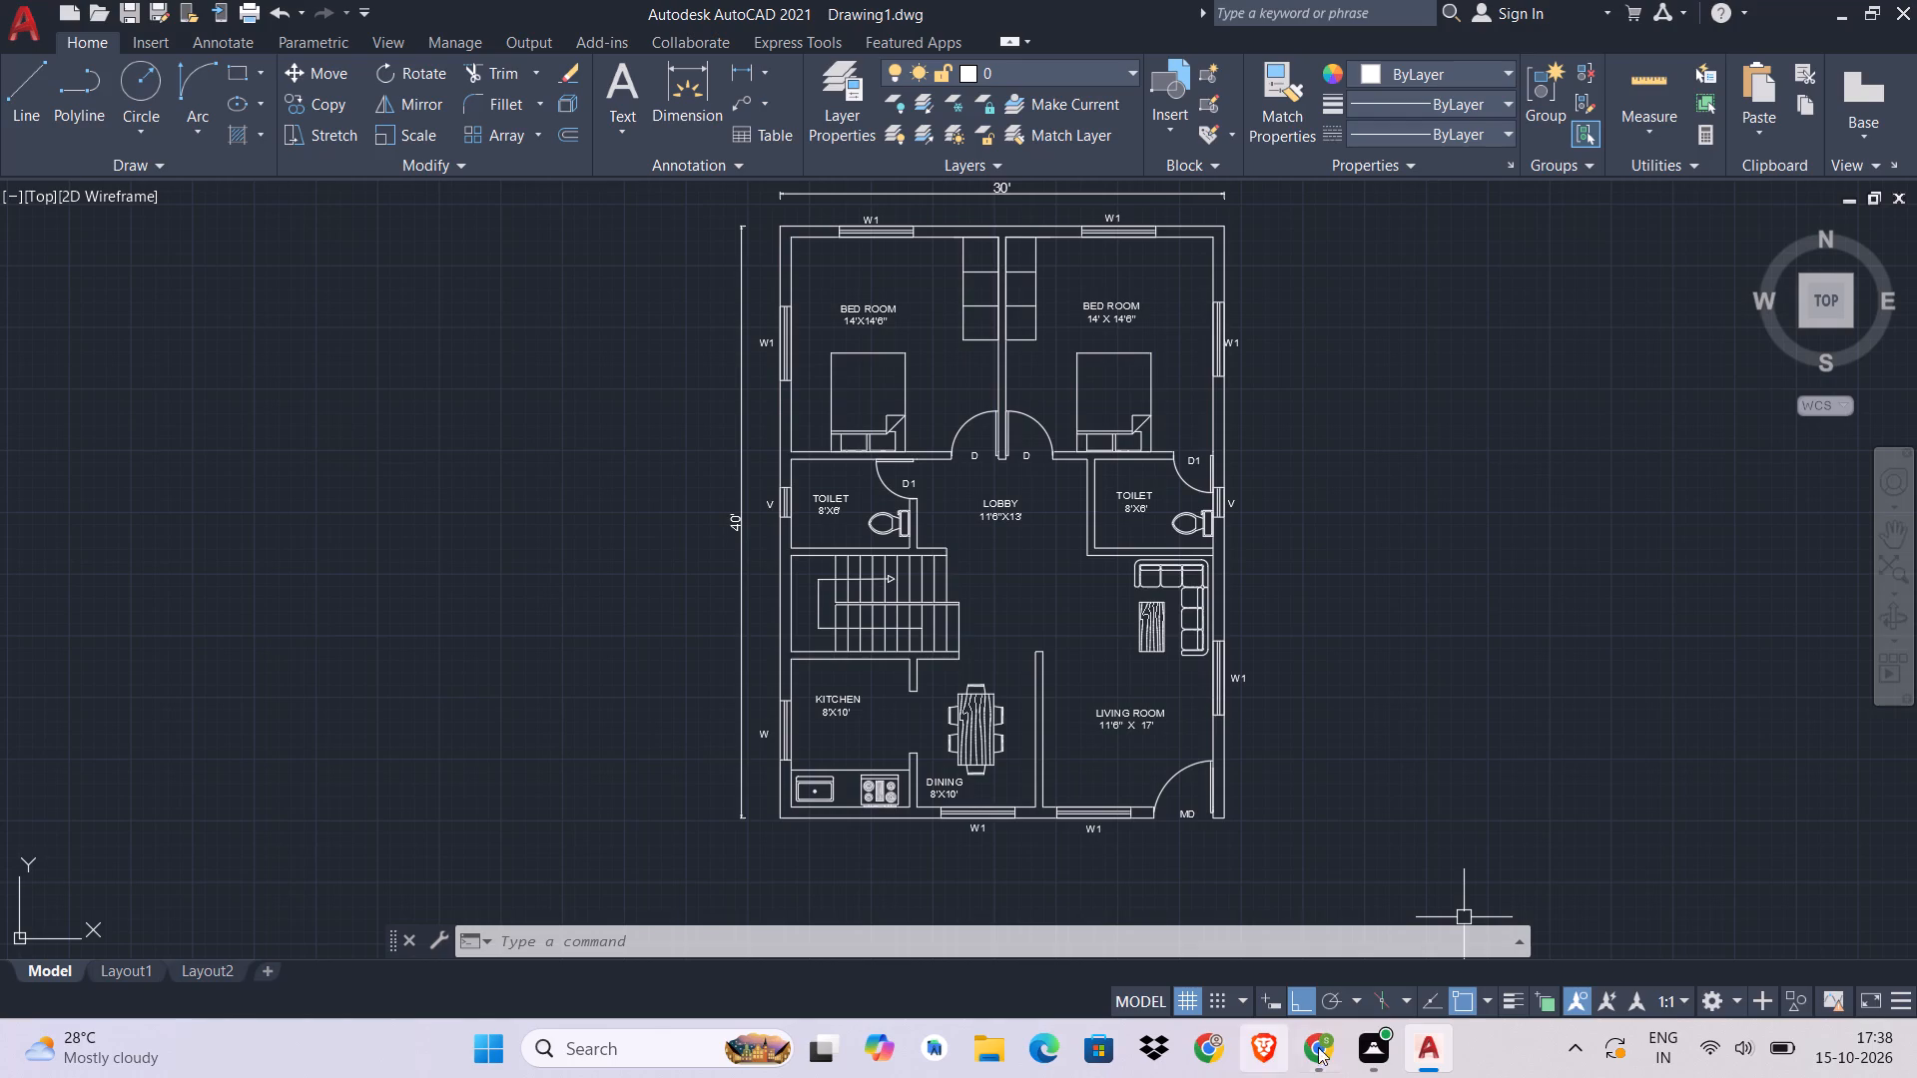
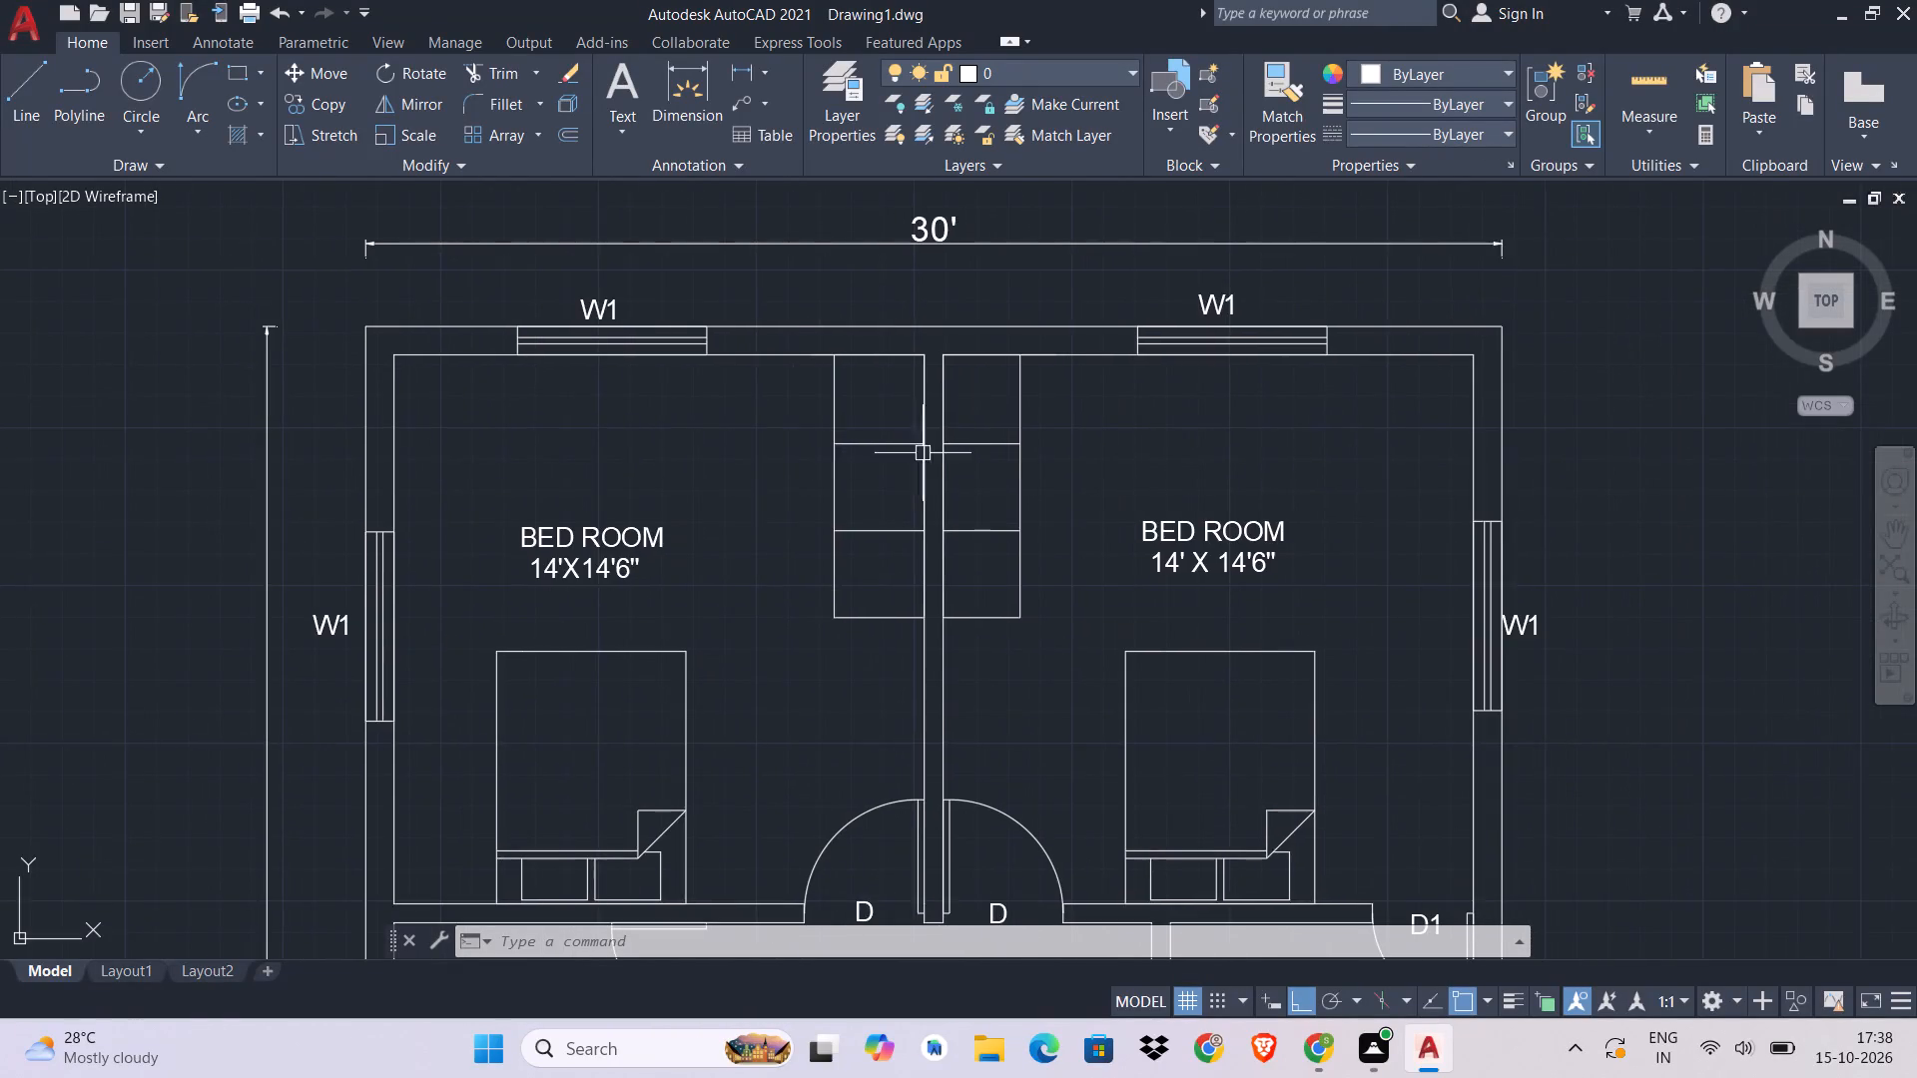
Delete the wardrobe against the dividing wall in the 14' X 14'6" bedroom, on the east side of the plan.
{"action": "scroll", "coordinate": [939, 442], "scroll_direction": "up", "scroll_amount": 1}
{"action": "left_click", "coordinate": [1119, 372]}
{"action": "left_click", "coordinate": [1024, 831]}
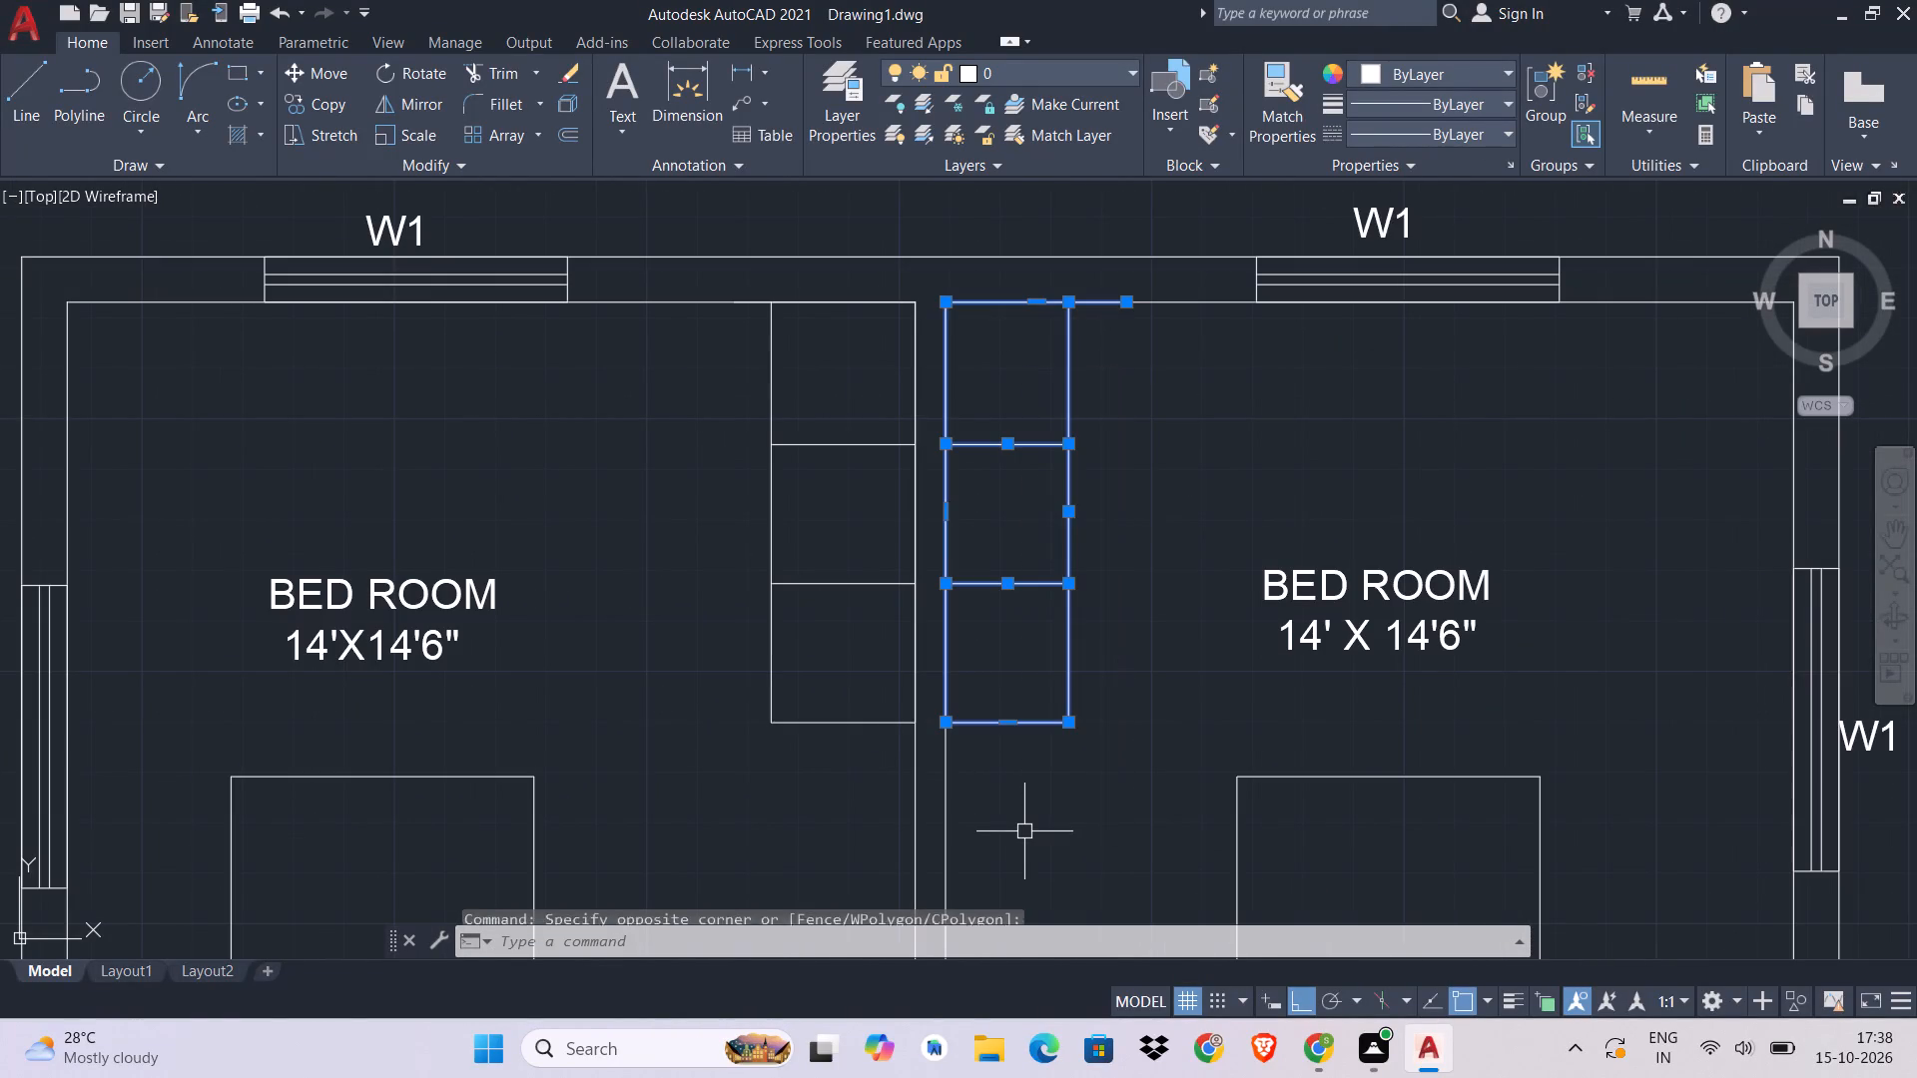
{"action": "key", "text": "Delete"}
Draw a line closing the gap in the inner wall line where the wall between the bedrooms meets the top wall.
{"action": "scroll", "coordinate": [938, 180], "scroll_direction": "up", "scroll_amount": 3}
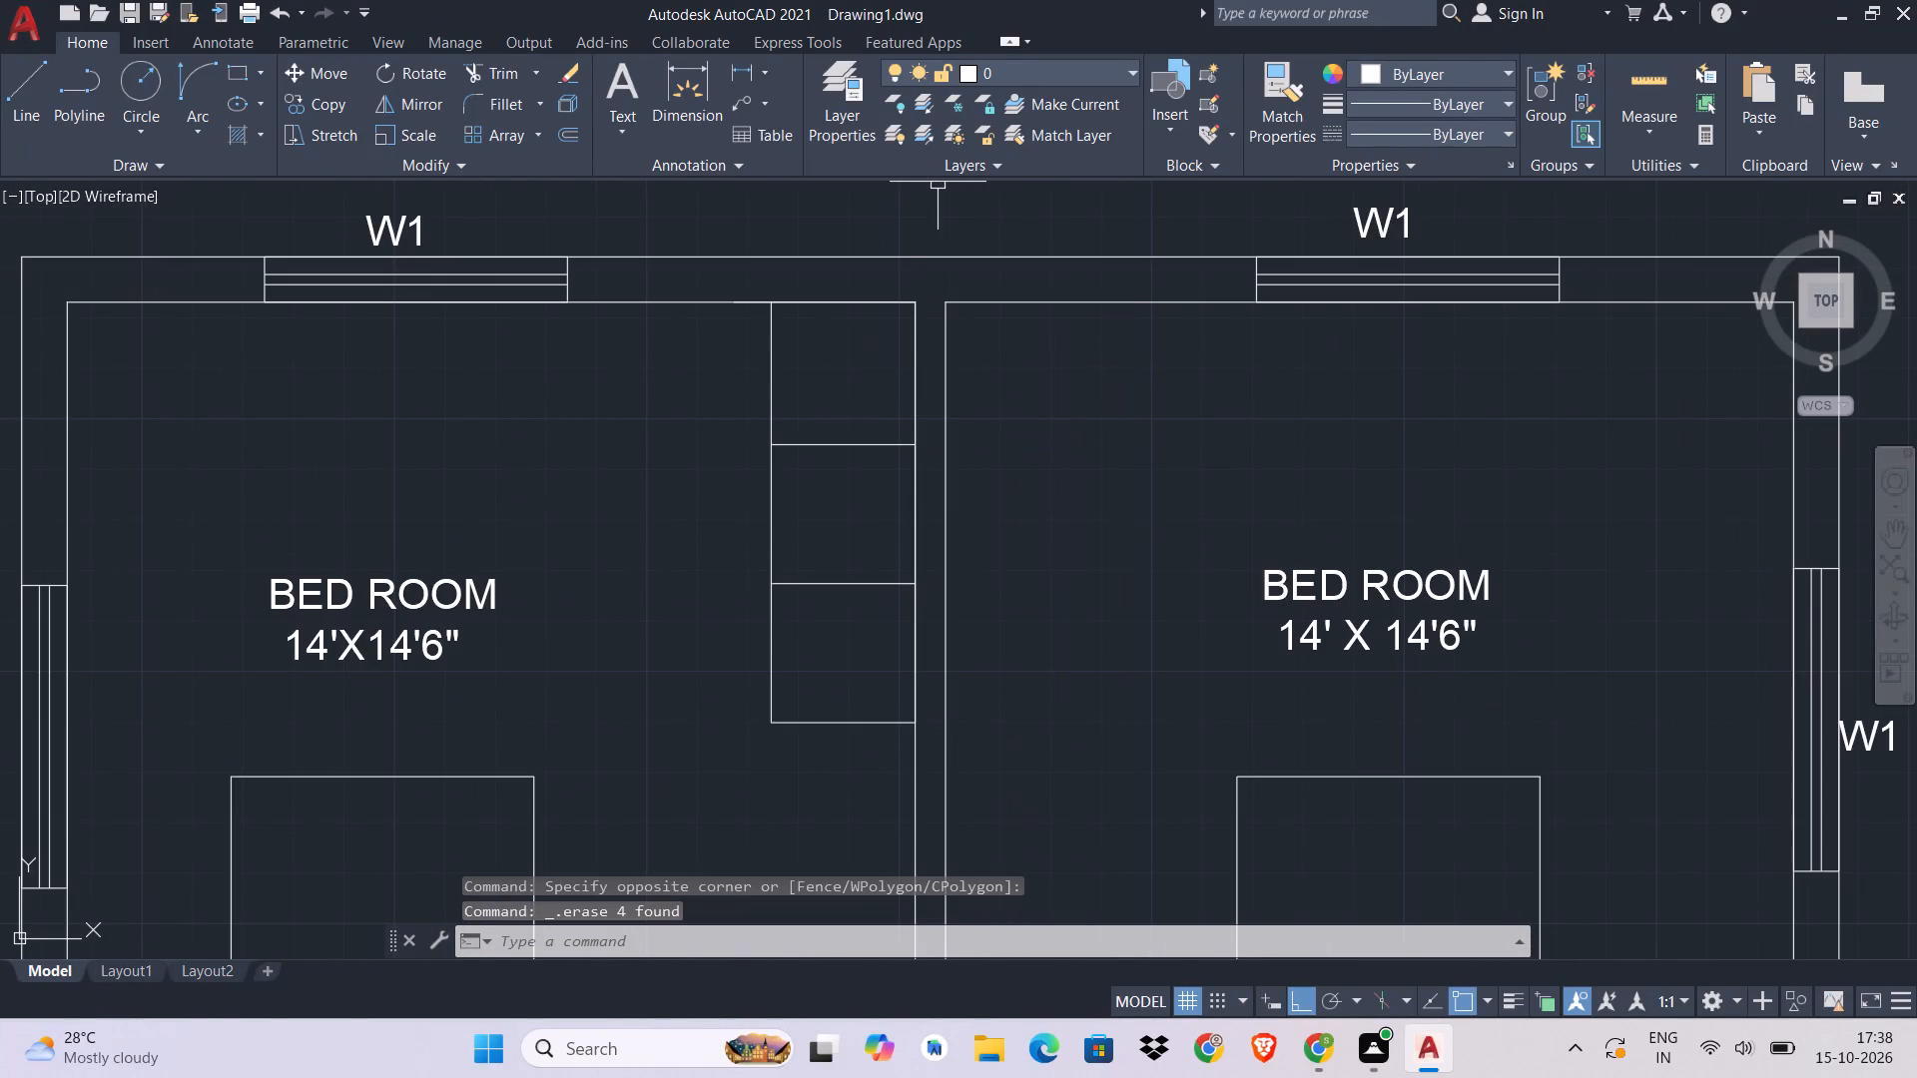
{"action": "scroll", "coordinate": [904, 198], "scroll_direction": "up", "scroll_amount": 3}
{"action": "type", "text": "L"}
{"action": "key", "text": "space"}
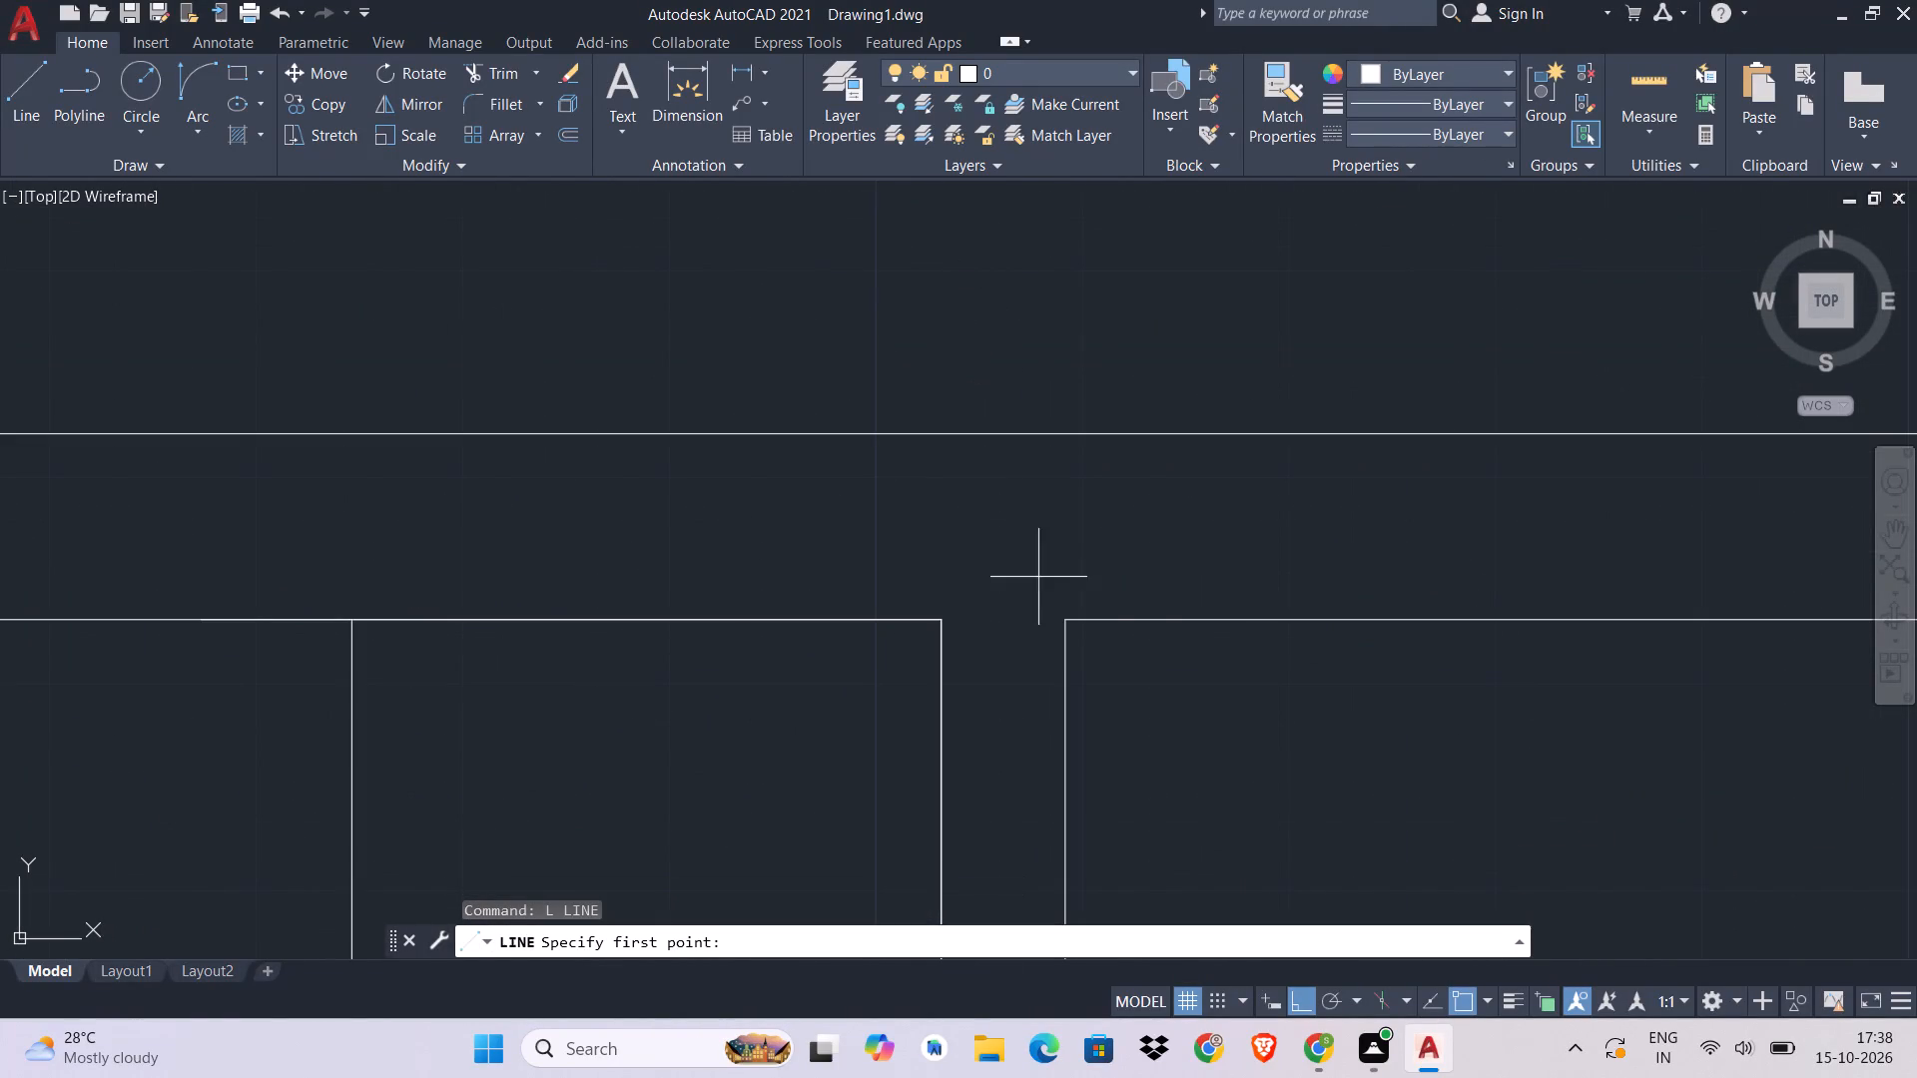
{"action": "left_click", "coordinate": [1072, 616]}
{"action": "left_click", "coordinate": [939, 624]}
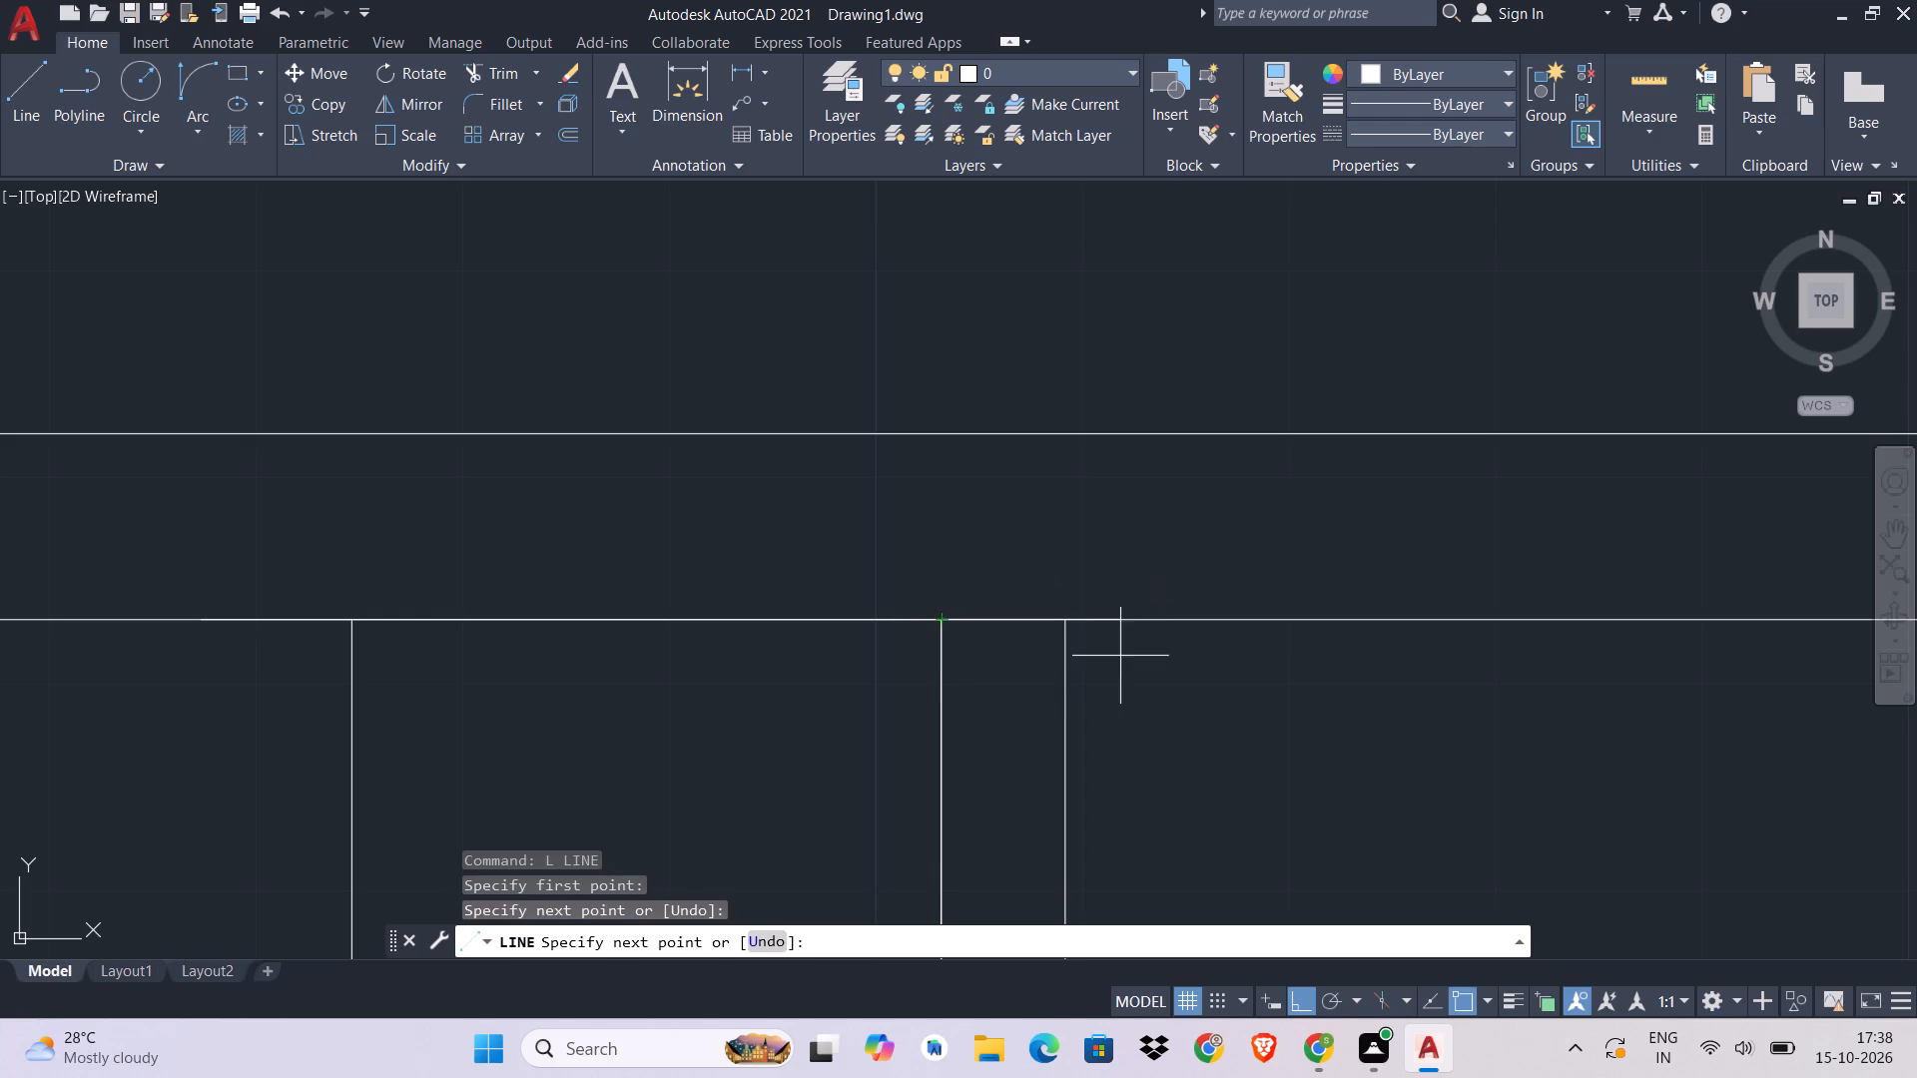
{"action": "scroll", "coordinate": [1119, 659], "scroll_direction": "down", "scroll_amount": 2}
{"action": "middle_click_drag", "start_coordinate": [1119, 659], "coordinate": [1110, 253]}
{"action": "key", "text": "Escape"}
Mirror the west bedroom's wardrobe about the midline of the dividing wall into the east bedroom, keeping the original.
{"action": "scroll", "coordinate": [874, 315], "scroll_direction": "down", "scroll_amount": 3}
{"action": "middle_click", "coordinate": [874, 315]}
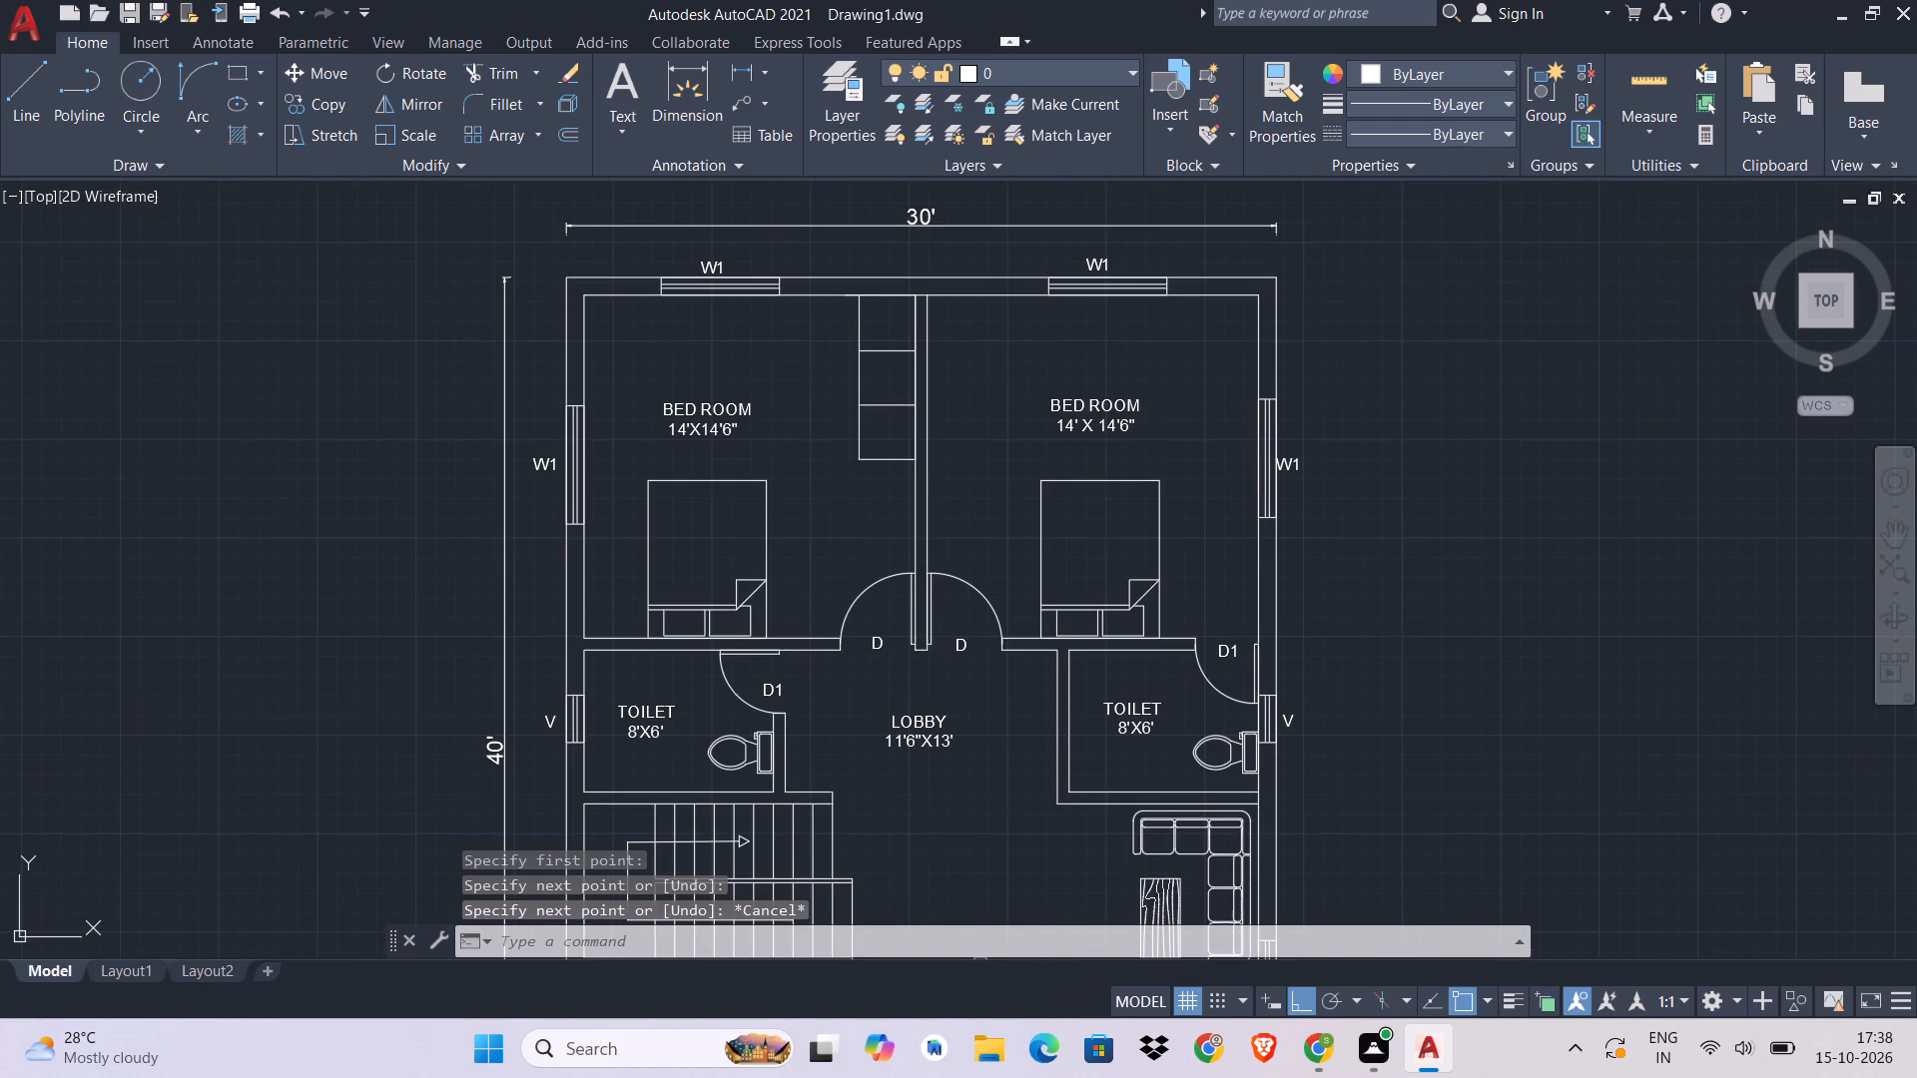
{"action": "left_click", "coordinate": [889, 316]}
{"action": "left_click", "coordinate": [808, 562]}
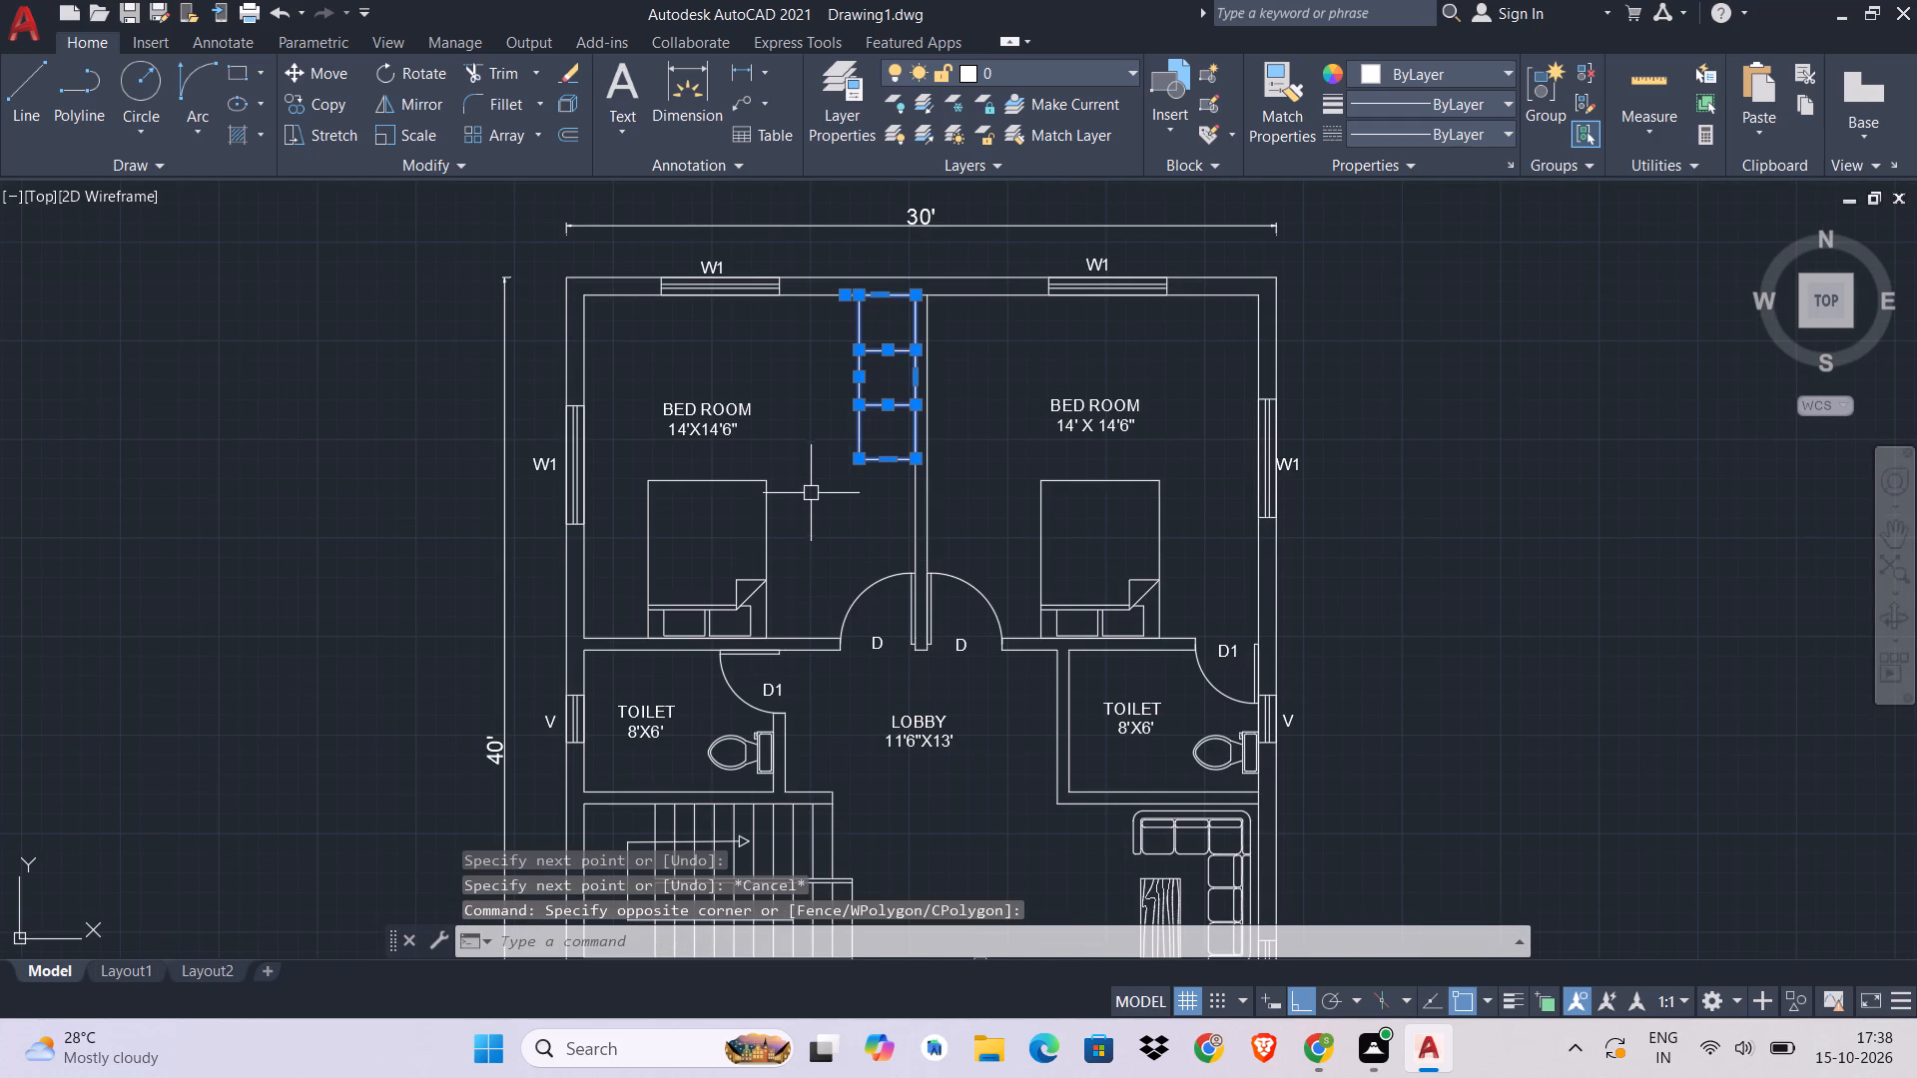
{"action": "key", "text": "m"}
{"action": "type", "text": "I"}
{"action": "key", "text": "space"}
{"action": "scroll", "coordinate": [908, 227], "scroll_direction": "up", "scroll_amount": 3}
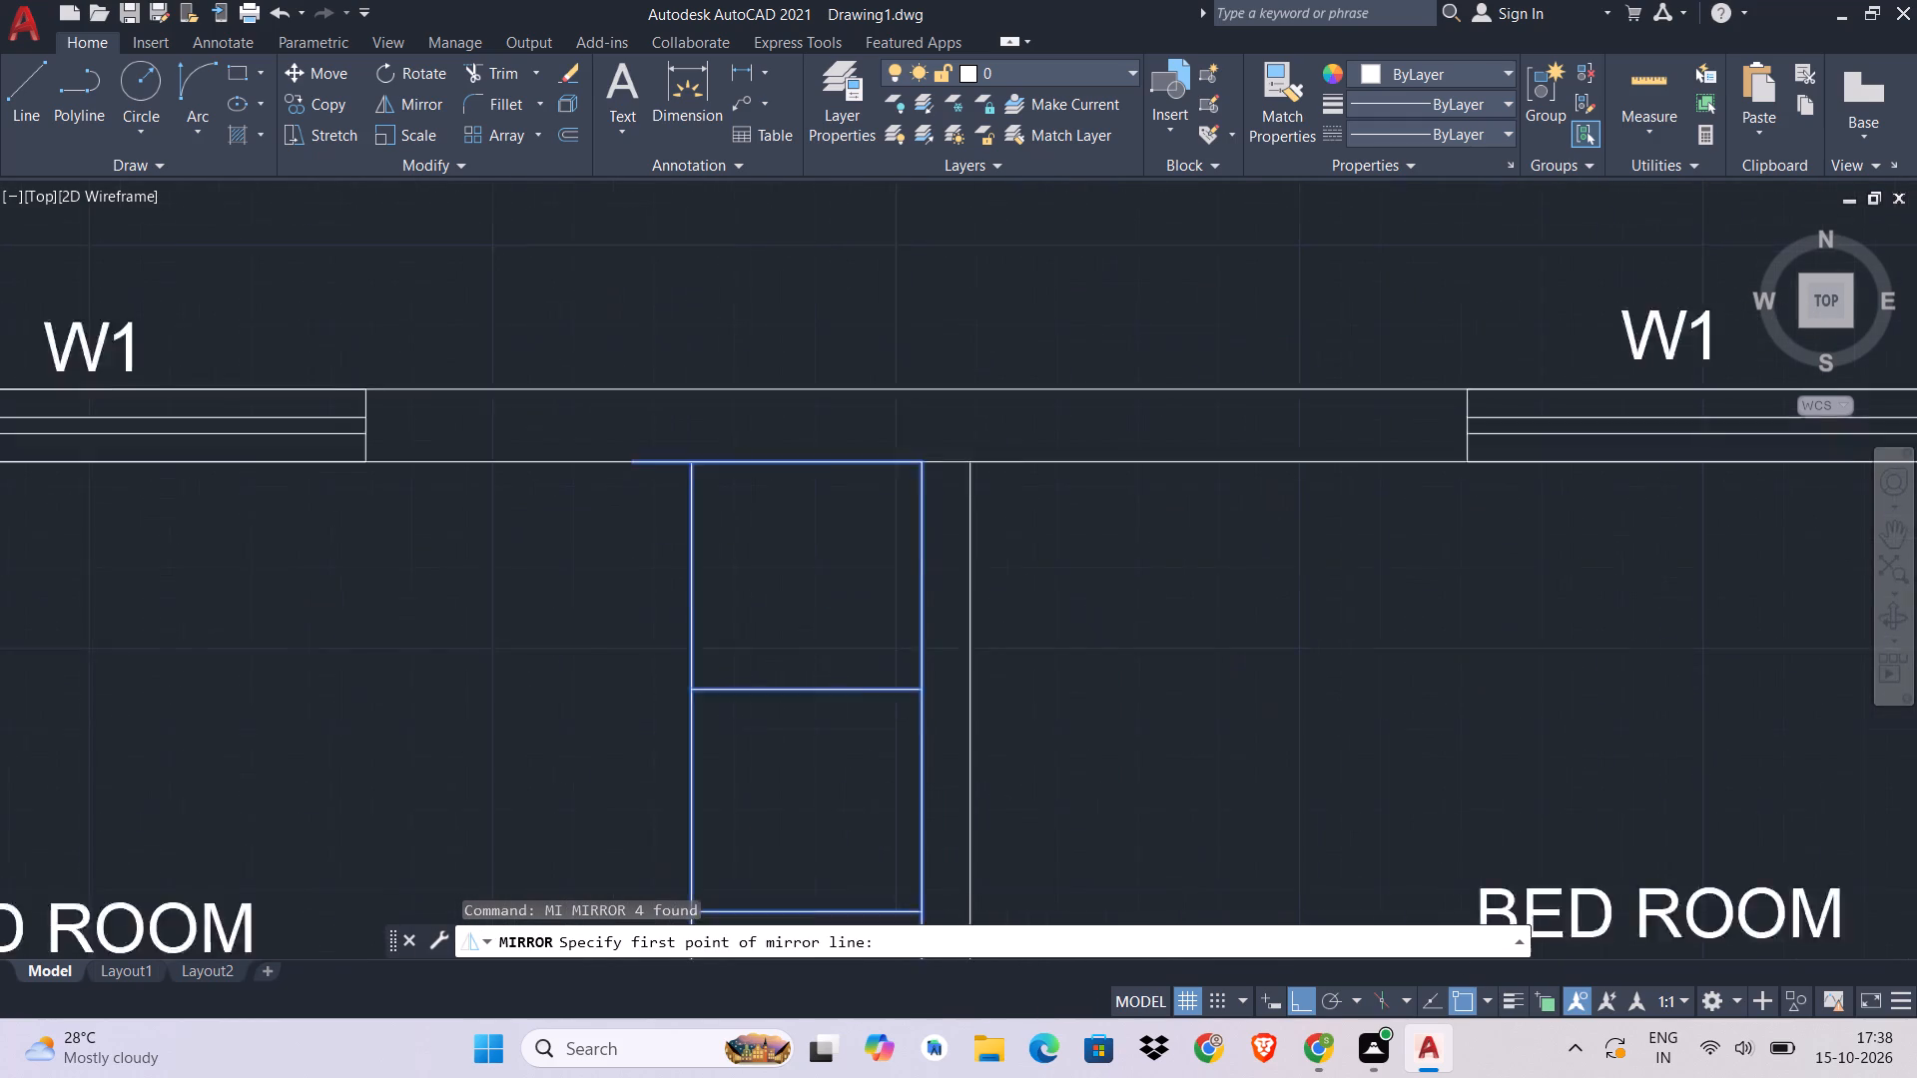
{"action": "scroll", "coordinate": [916, 260], "scroll_direction": "up", "scroll_amount": 1}
{"action": "left_click", "coordinate": [966, 577]}
{"action": "scroll", "coordinate": [966, 577], "scroll_direction": "down", "scroll_amount": 2}
{"action": "middle_click_drag", "start_coordinate": [966, 577], "coordinate": [959, 417]}
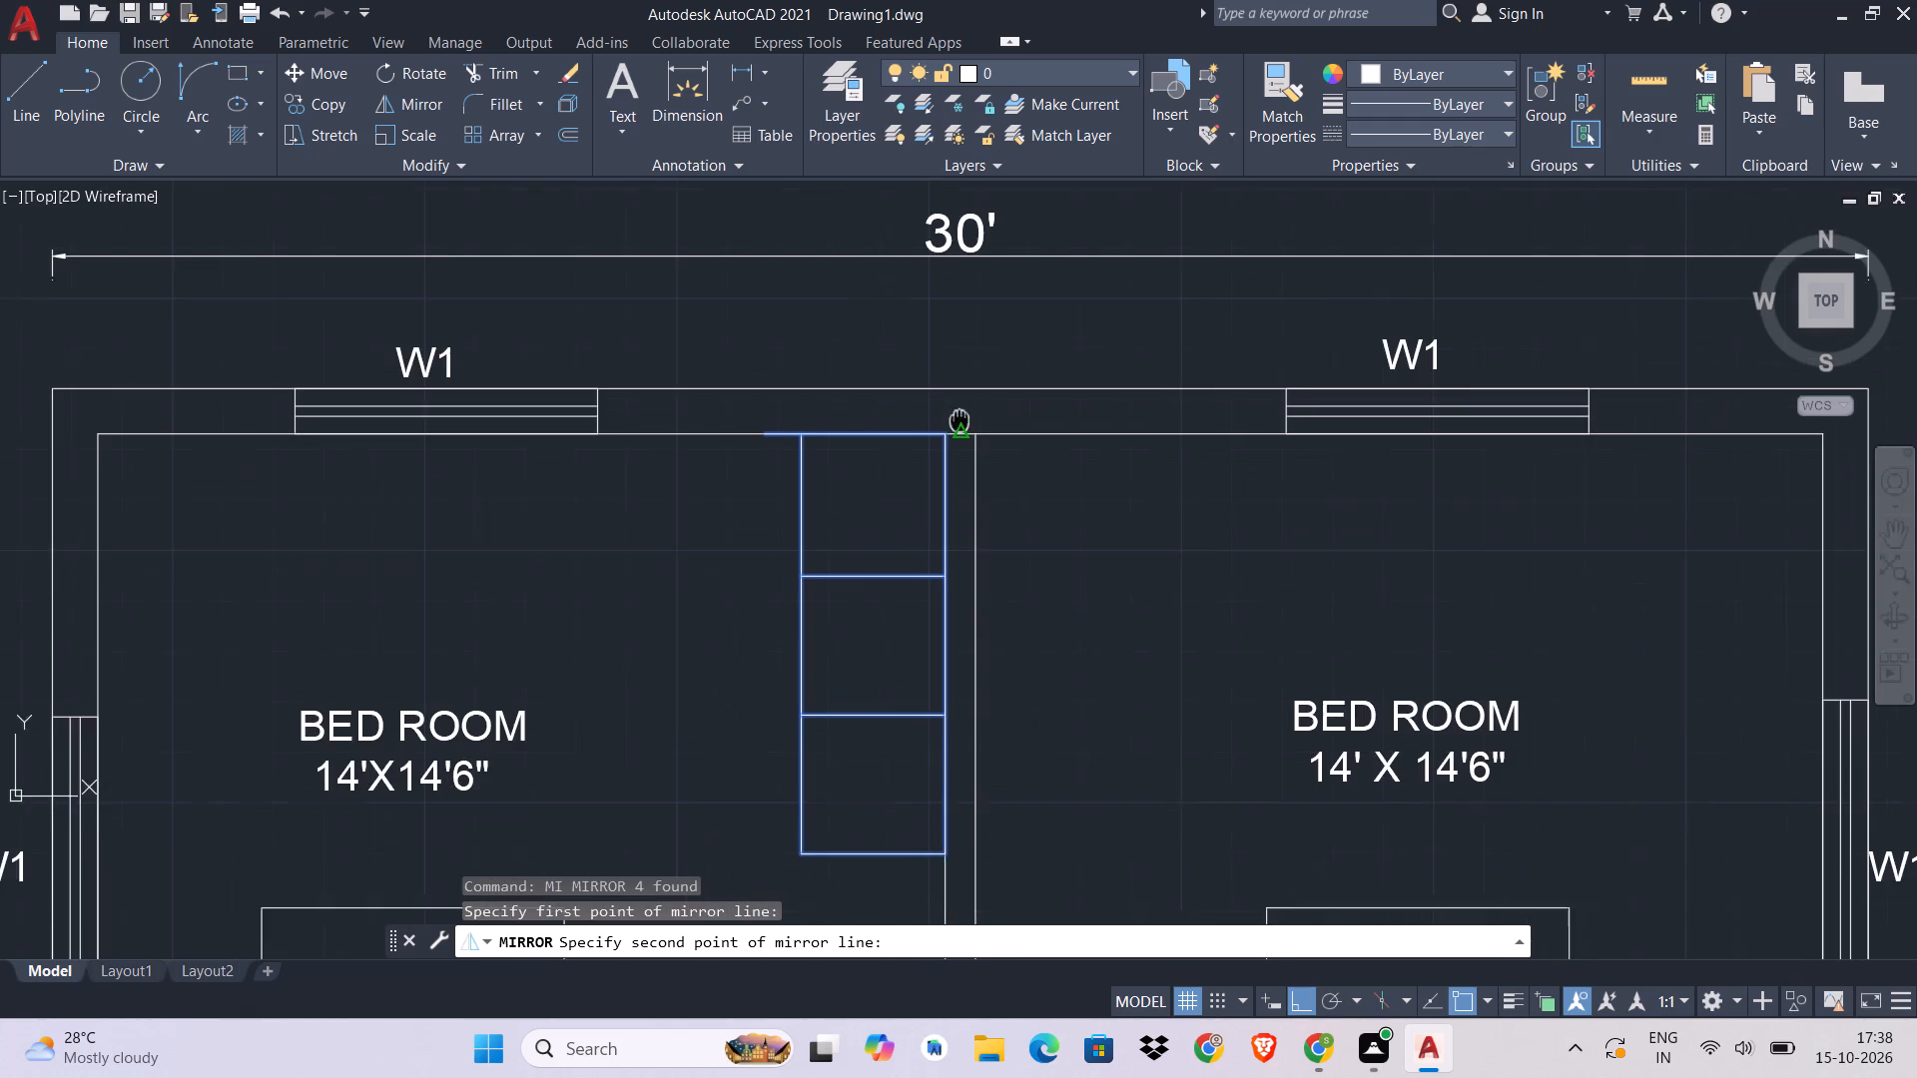
{"action": "middle_click_drag", "start_coordinate": [959, 417], "coordinate": [959, 415]}
{"action": "left_click", "coordinate": [912, 787]}
{"action": "key", "text": "Return"}
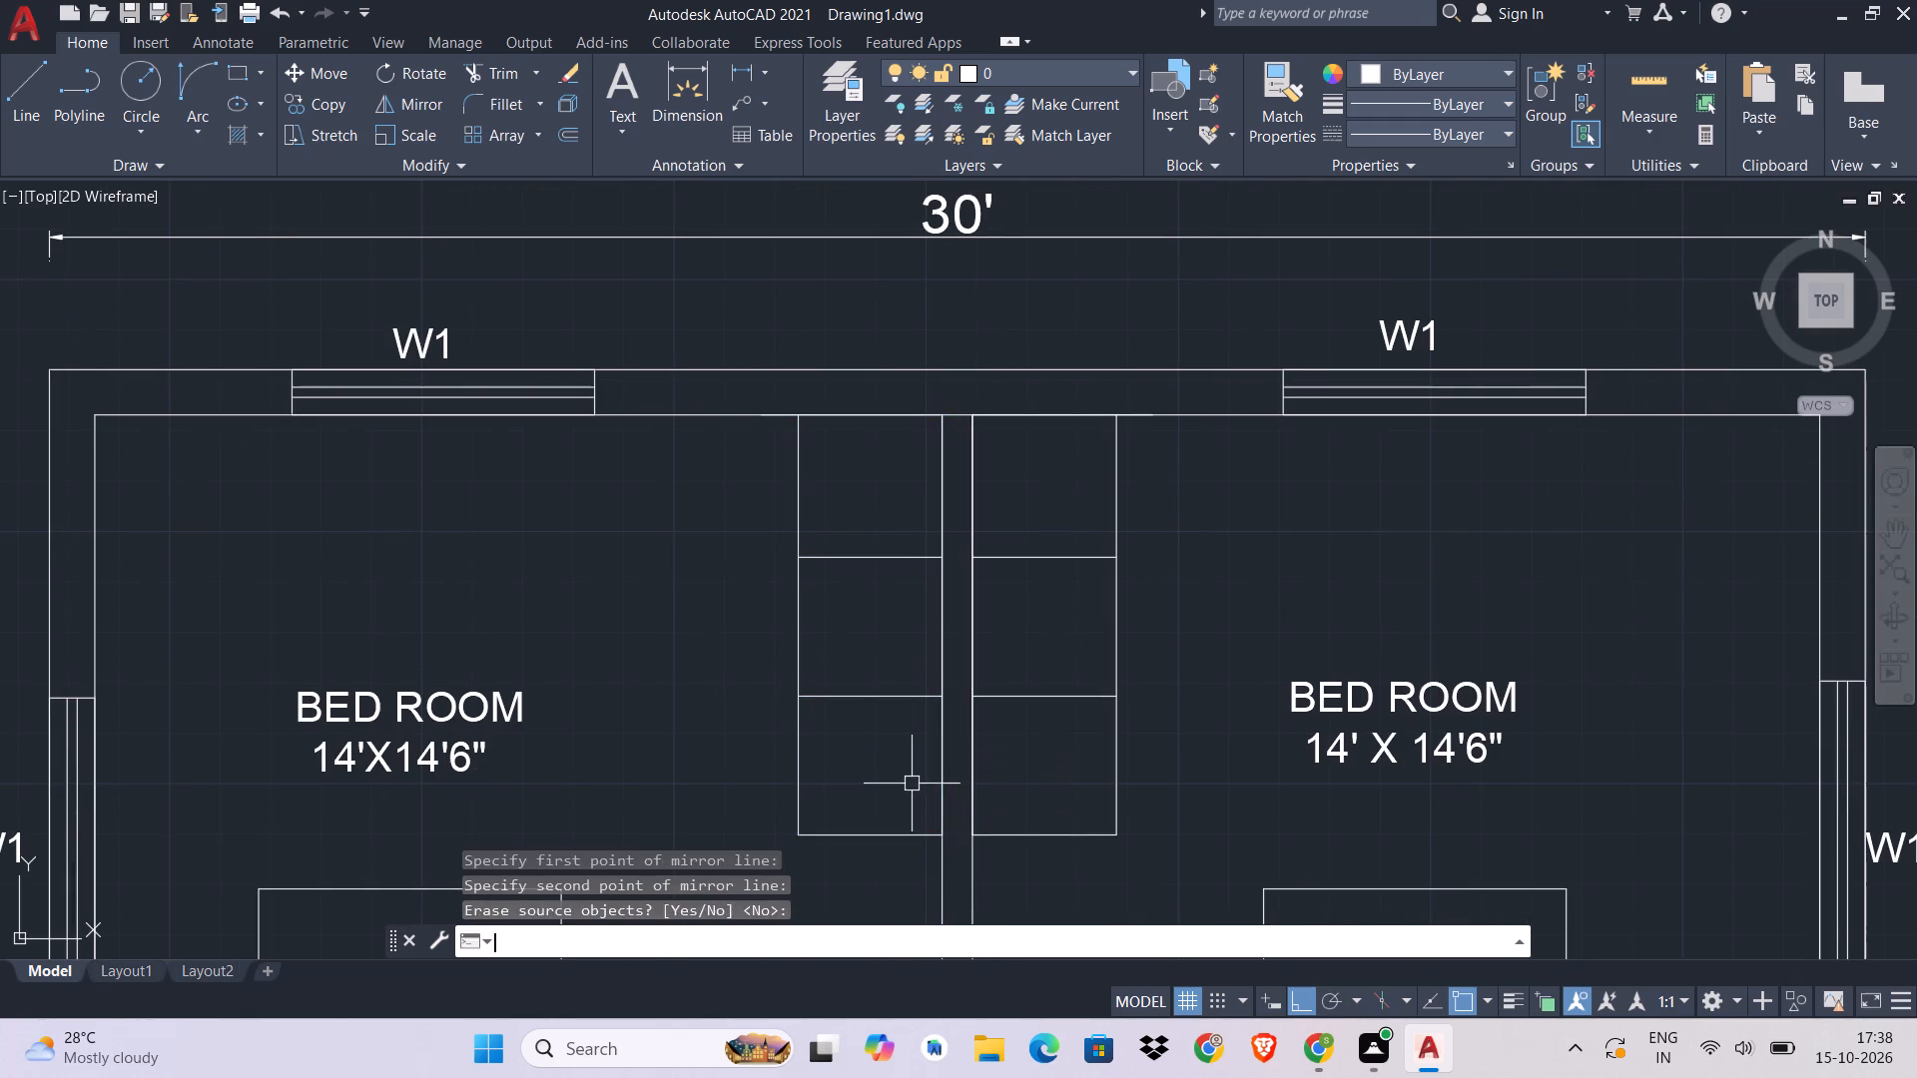
{"action": "key", "text": "Return"}
{"action": "key", "text": "Escape"}
Stretch the overhanging top end of the west wardrobe's outline back to the wardrobe's front corner.
{"action": "left_click", "coordinate": [769, 418]}
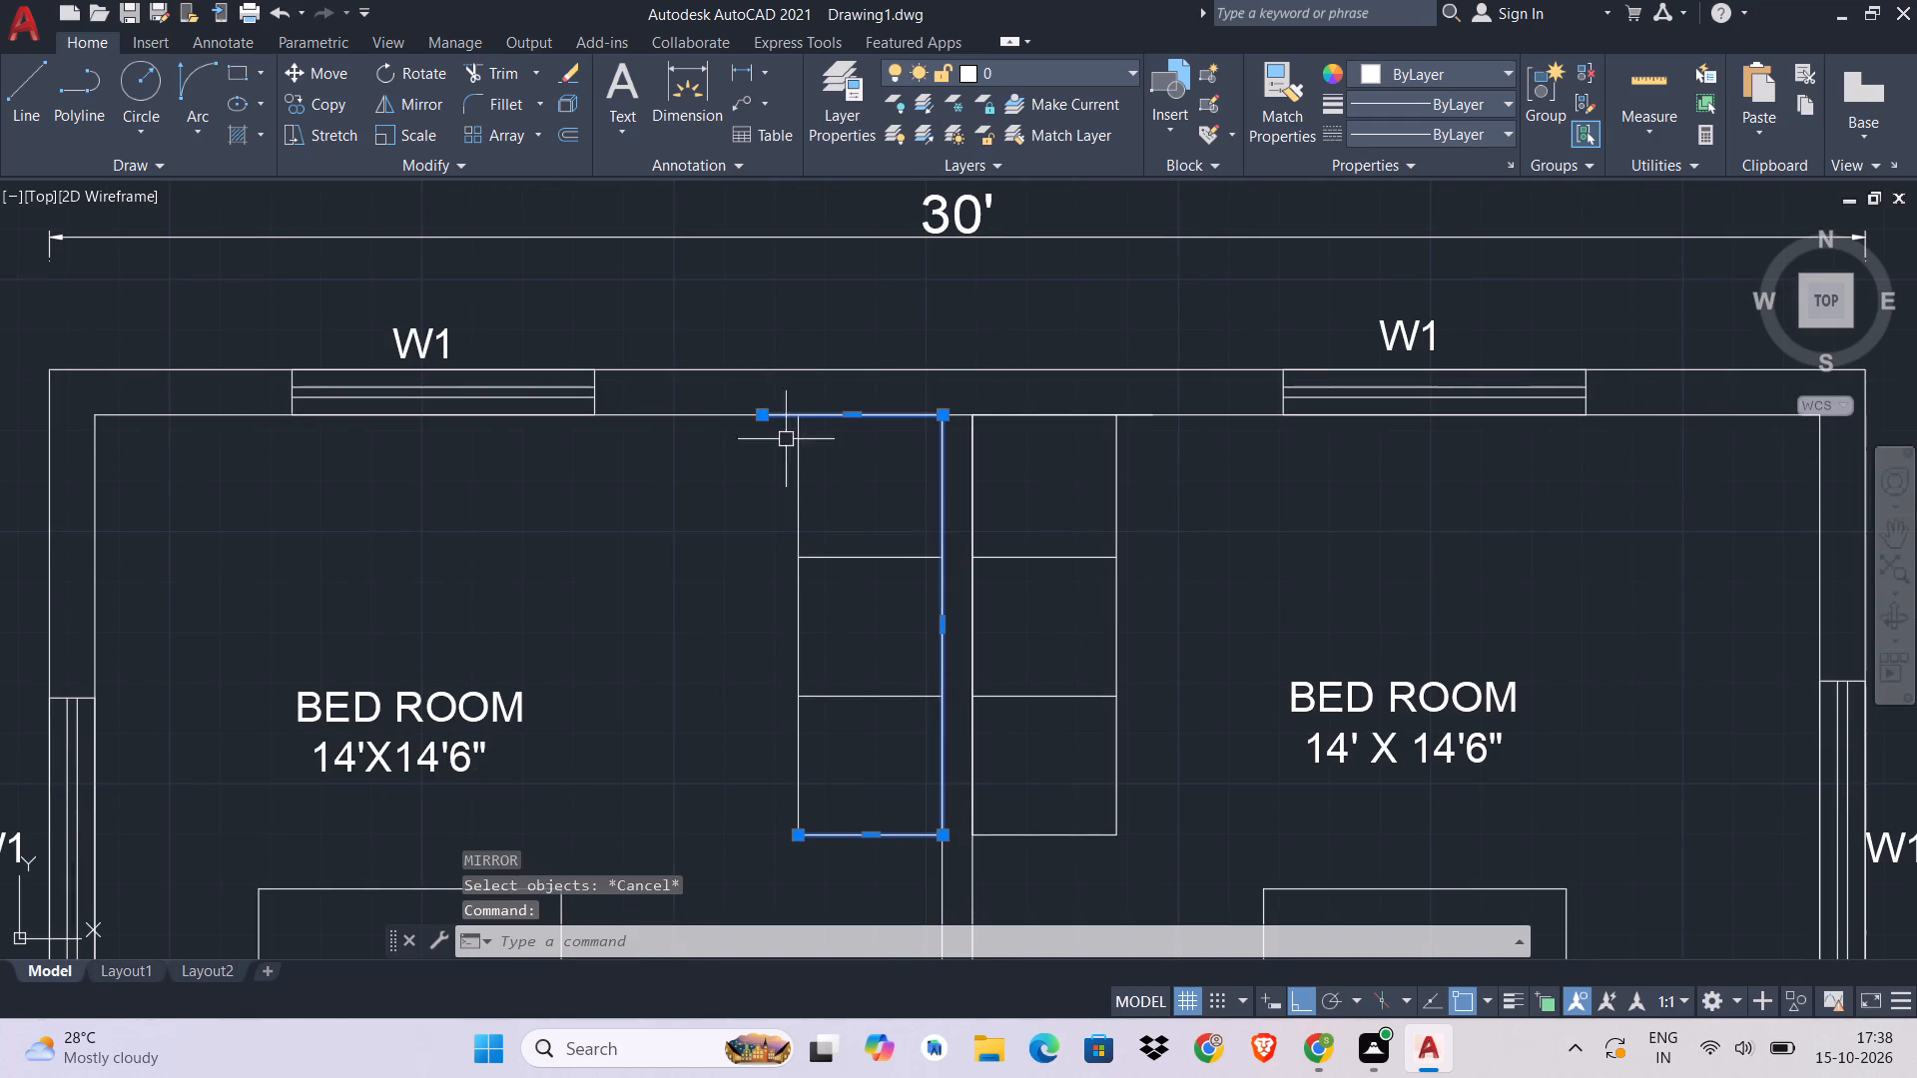
{"action": "left_click", "coordinate": [754, 411]}
{"action": "left_click", "coordinate": [758, 405]}
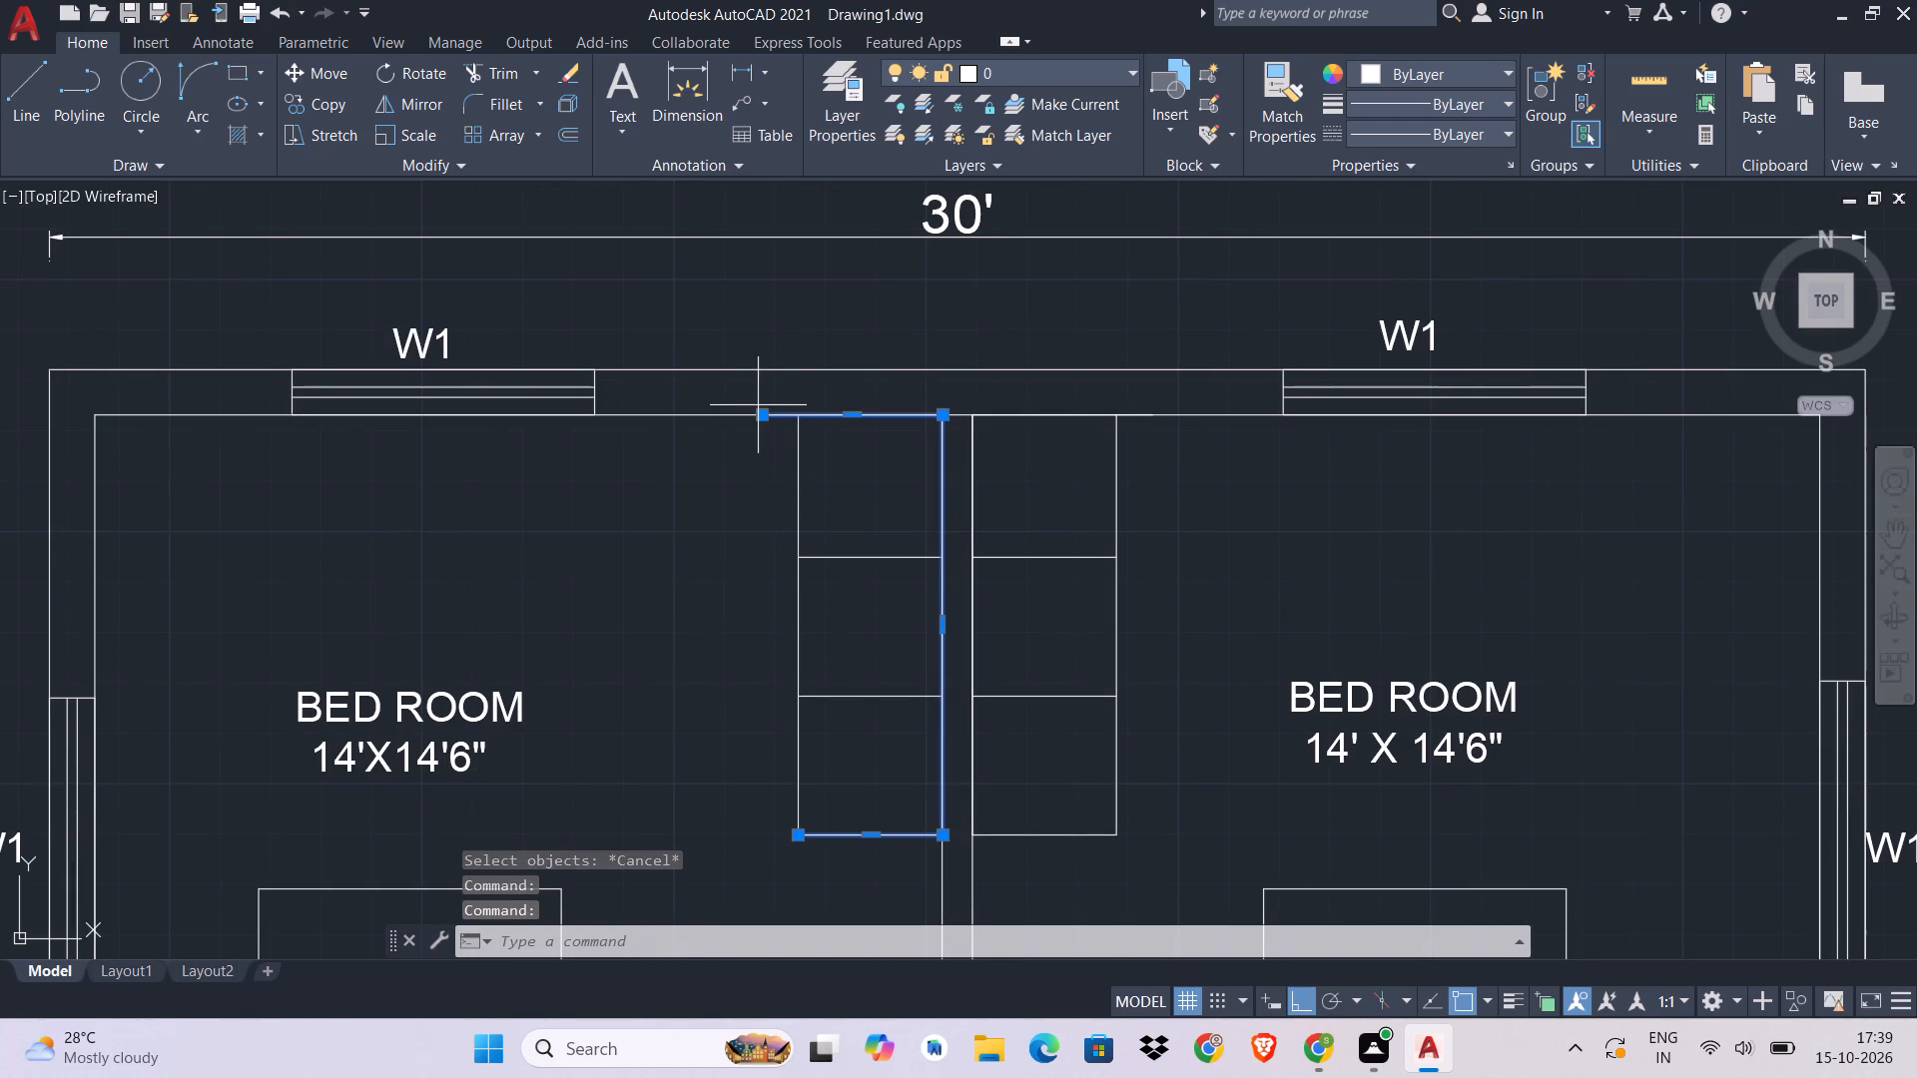
{"action": "left_click", "coordinate": [761, 416]}
{"action": "left_click", "coordinate": [770, 416]}
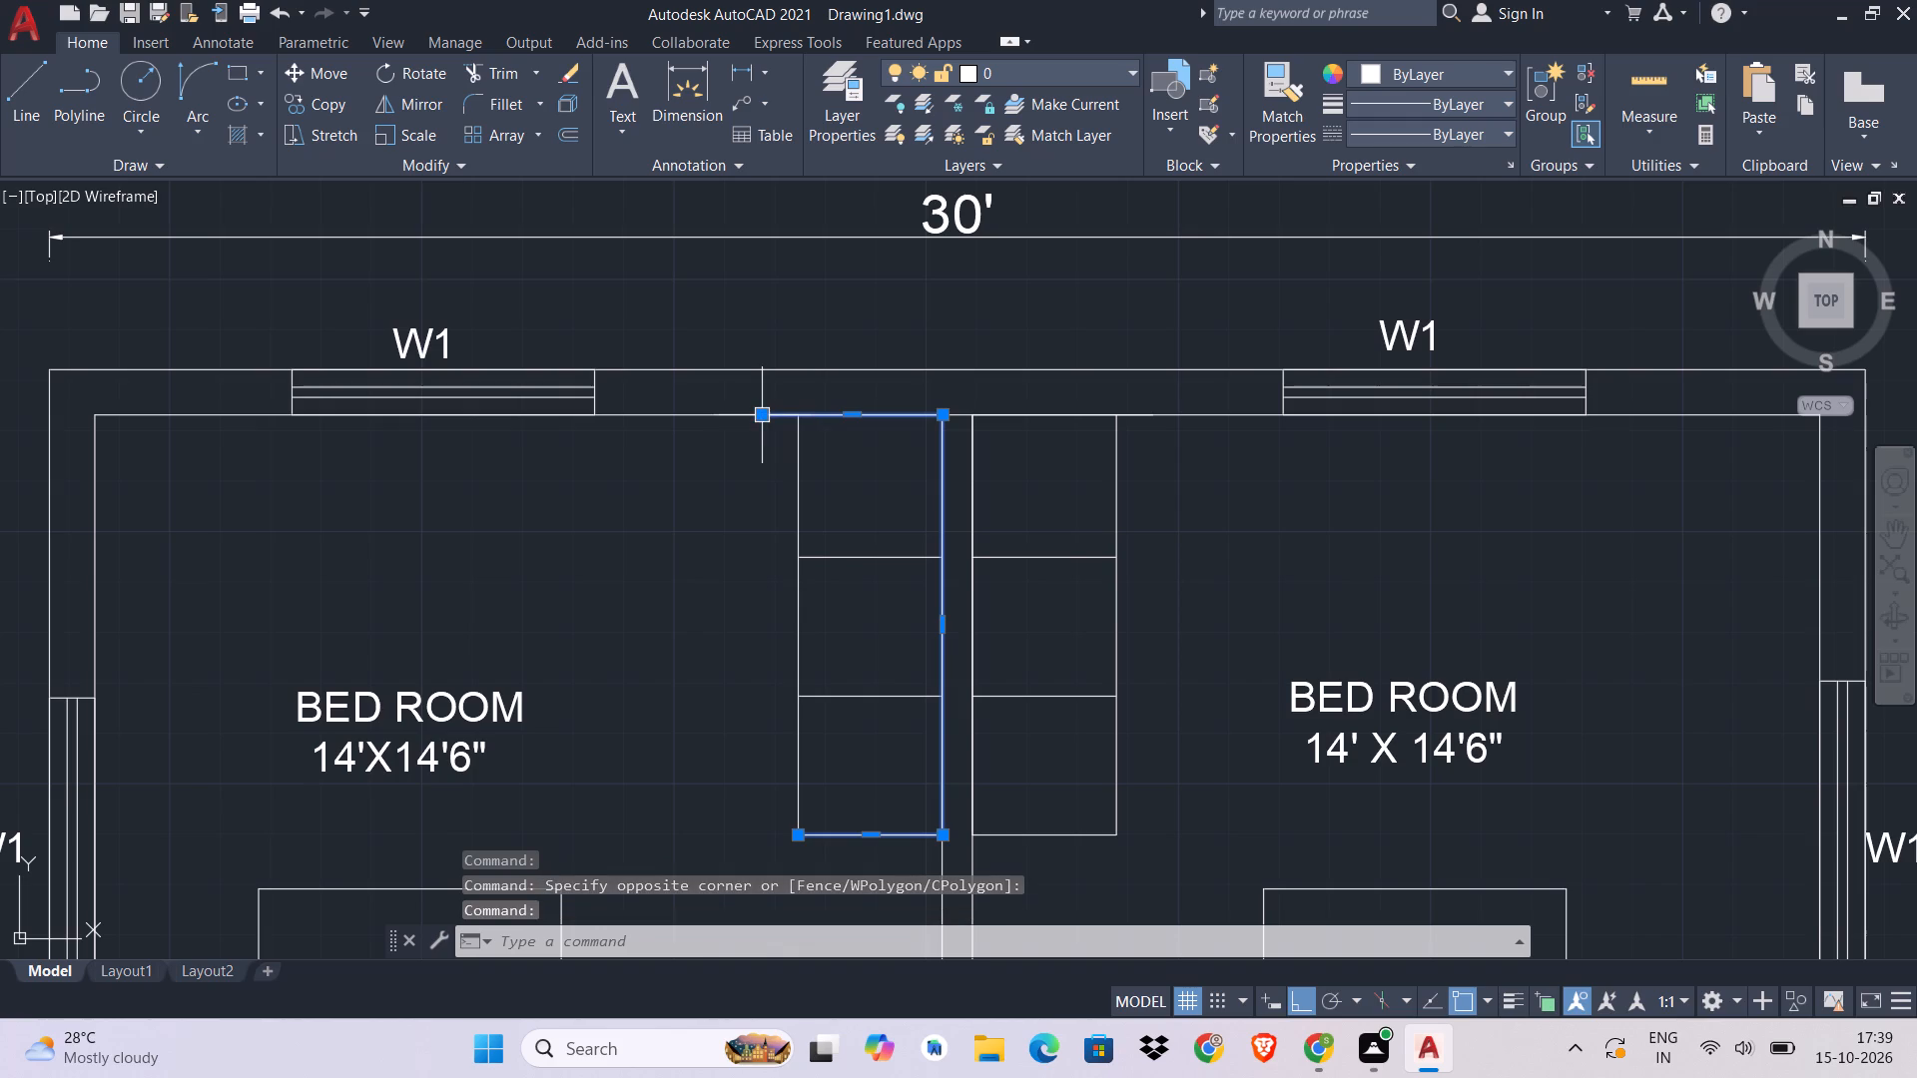
{"action": "left_click", "coordinate": [756, 416]}
{"action": "left_click", "coordinate": [805, 417]}
{"action": "key", "text": "Escape"}
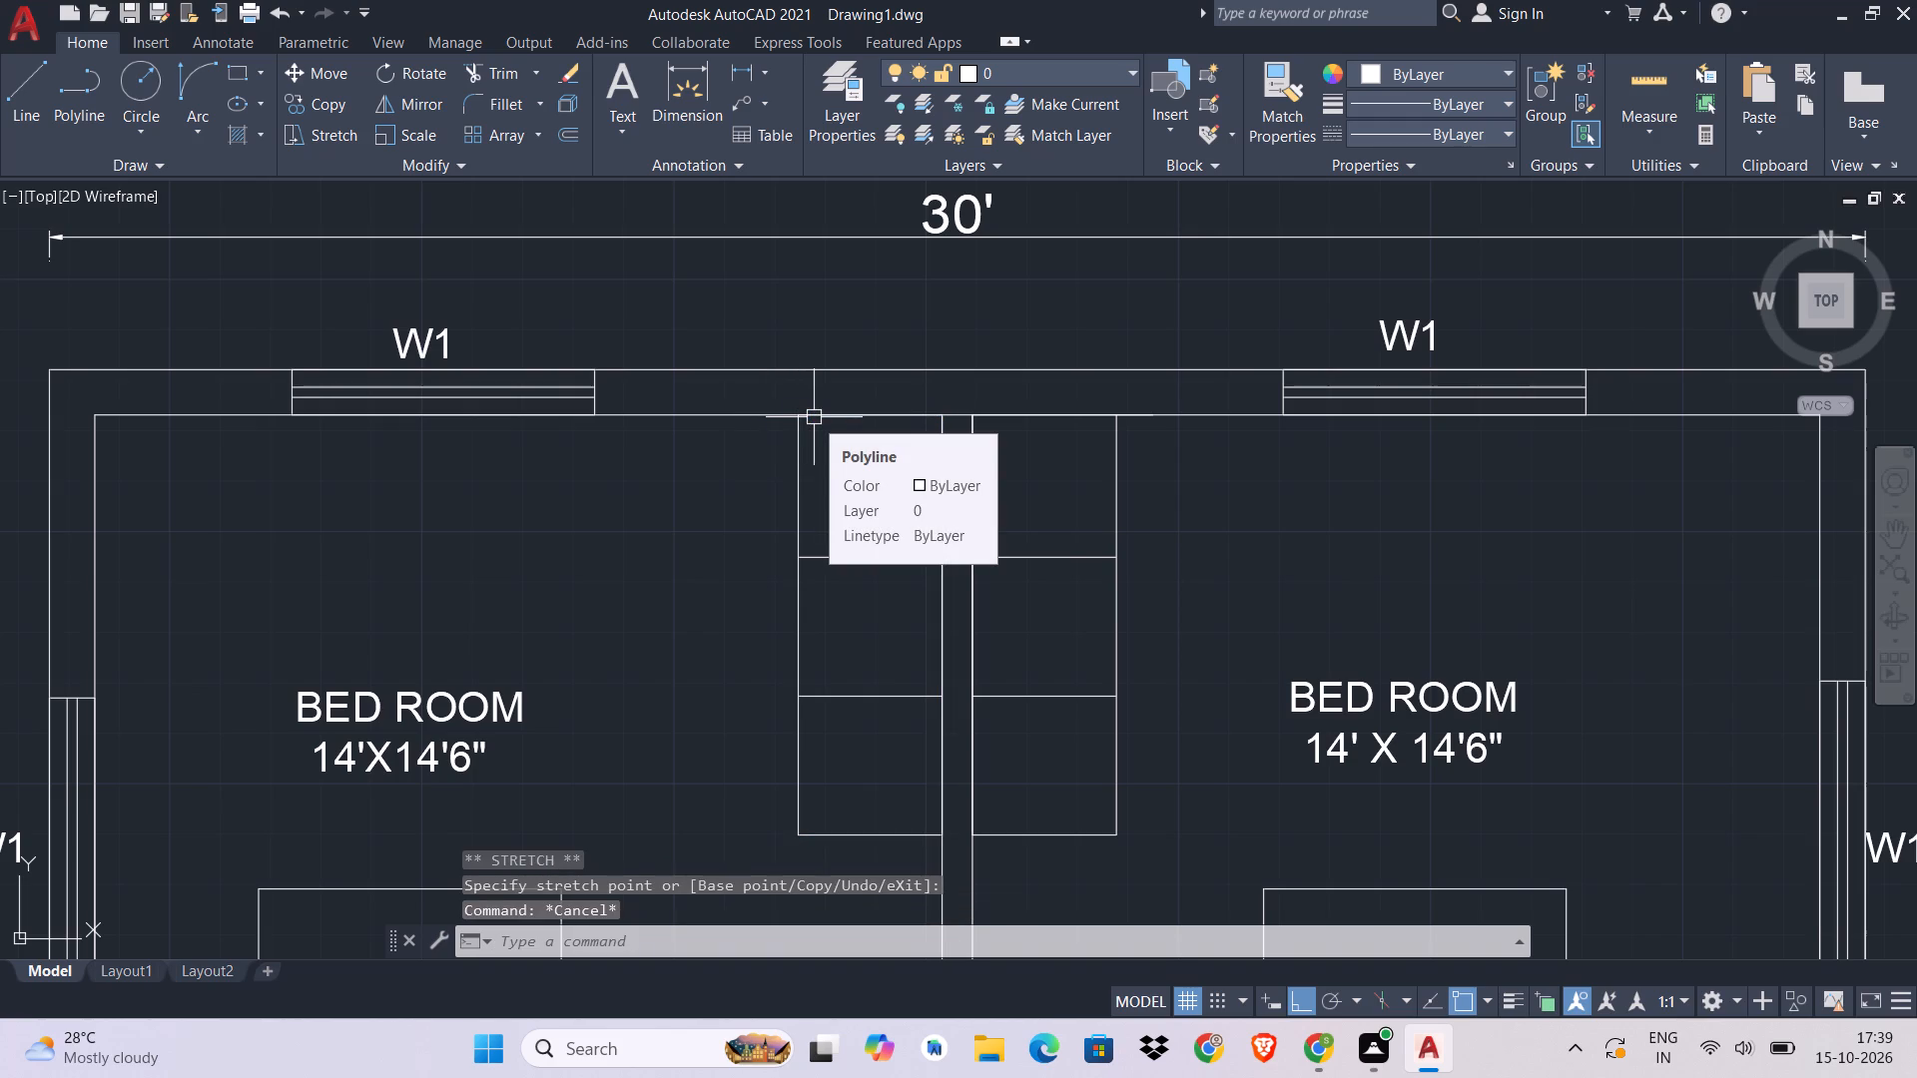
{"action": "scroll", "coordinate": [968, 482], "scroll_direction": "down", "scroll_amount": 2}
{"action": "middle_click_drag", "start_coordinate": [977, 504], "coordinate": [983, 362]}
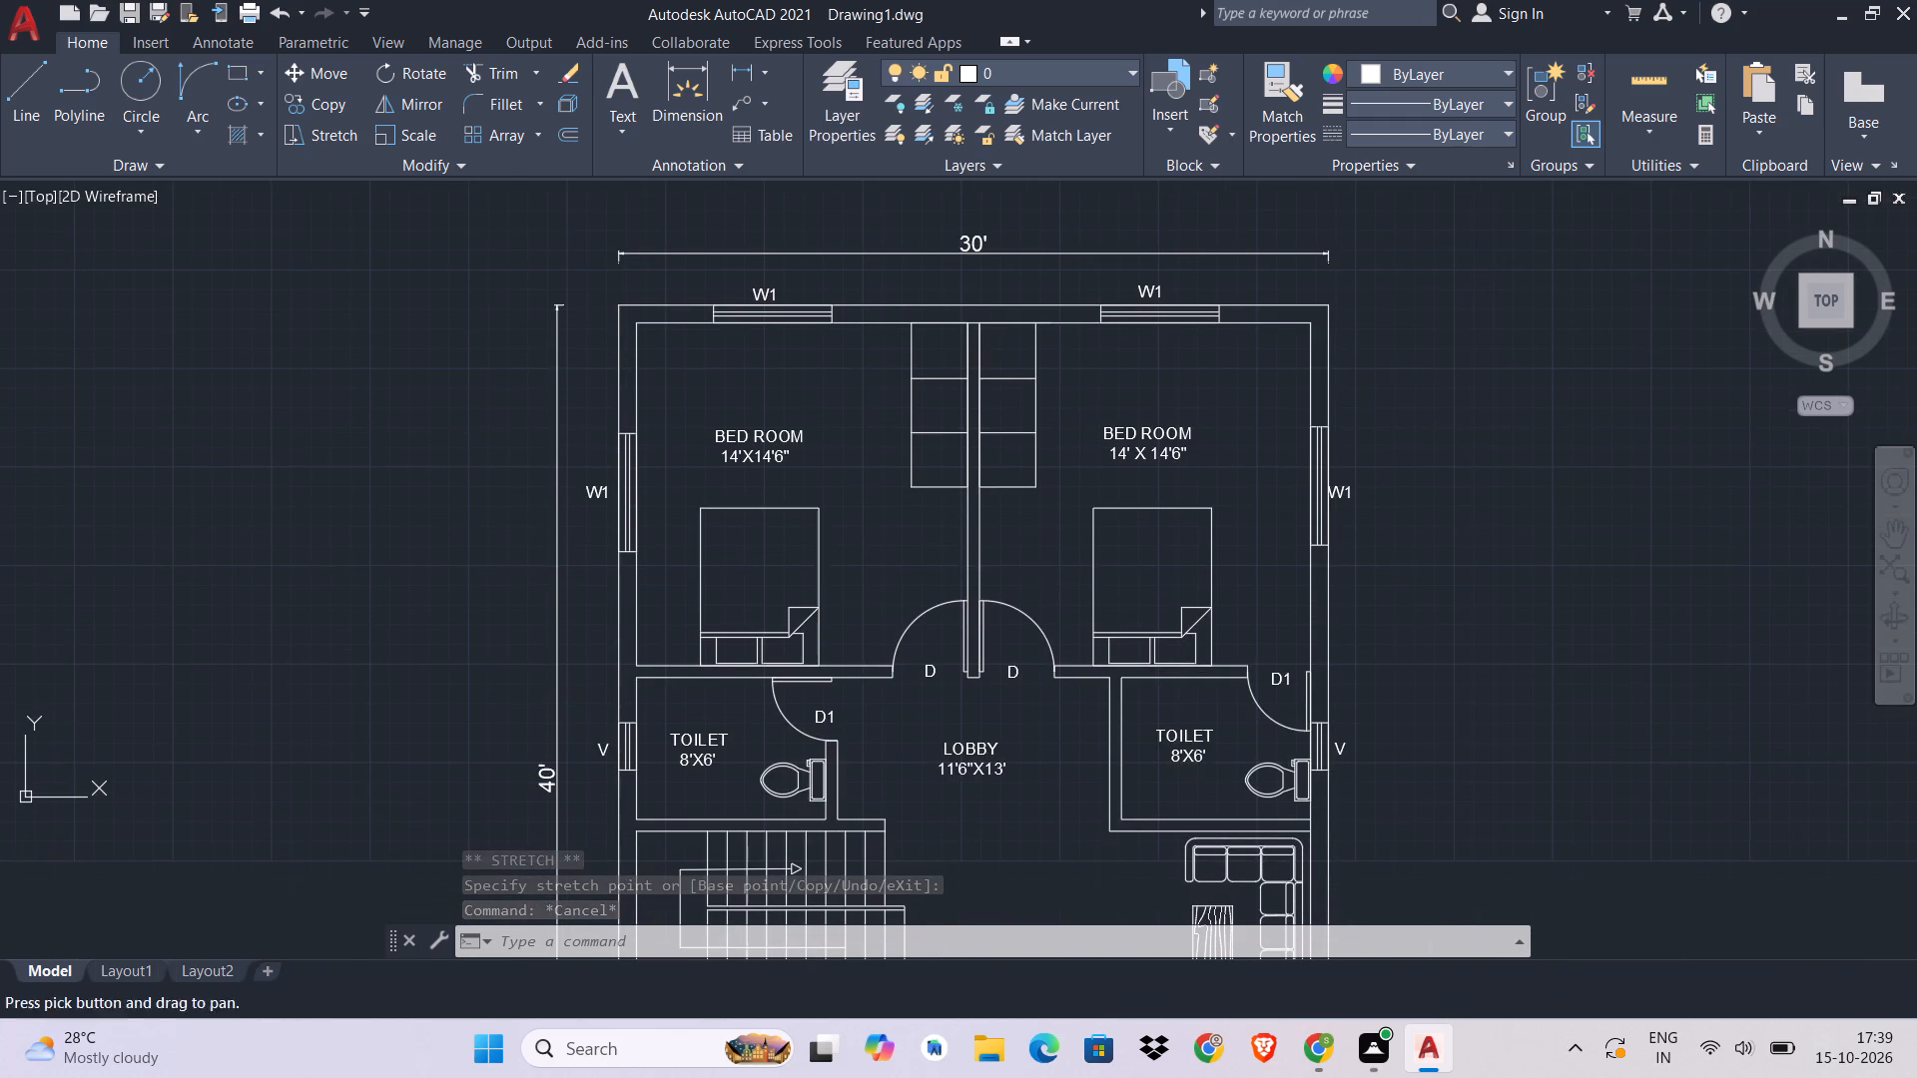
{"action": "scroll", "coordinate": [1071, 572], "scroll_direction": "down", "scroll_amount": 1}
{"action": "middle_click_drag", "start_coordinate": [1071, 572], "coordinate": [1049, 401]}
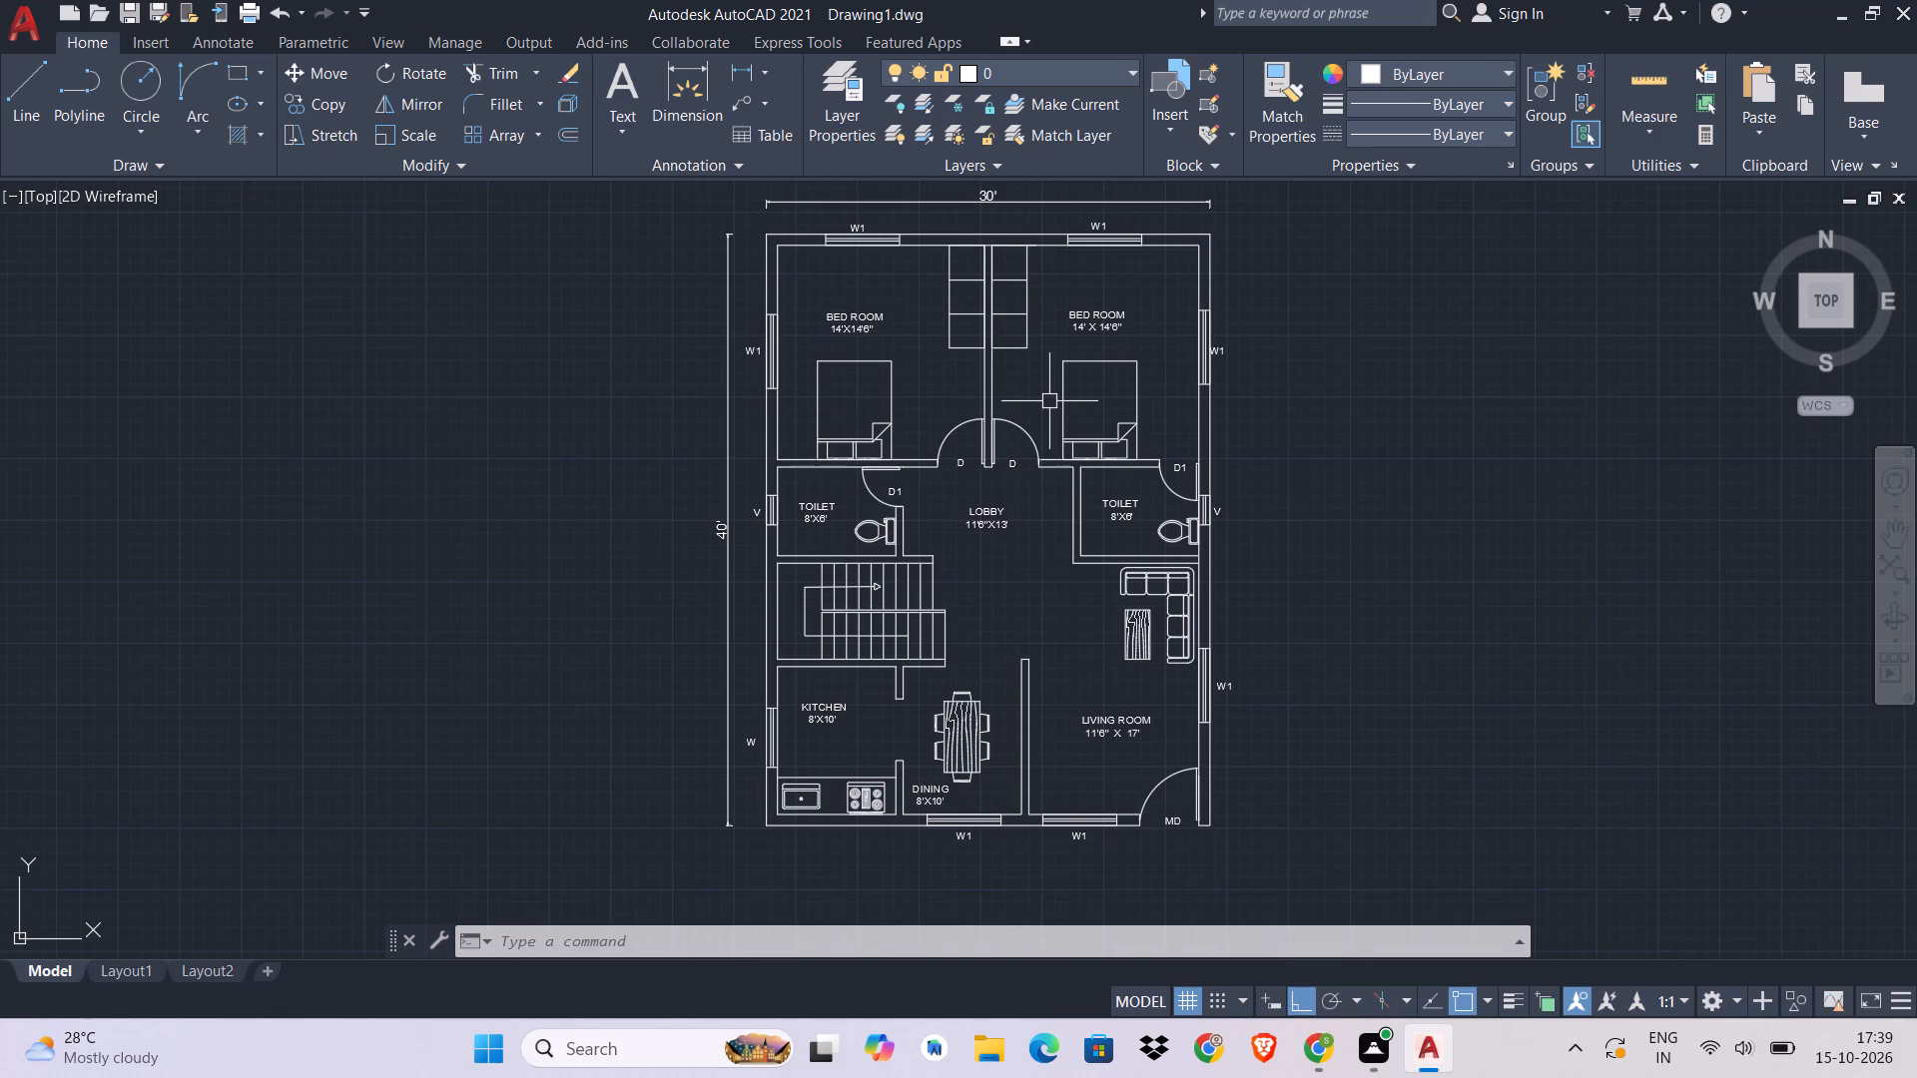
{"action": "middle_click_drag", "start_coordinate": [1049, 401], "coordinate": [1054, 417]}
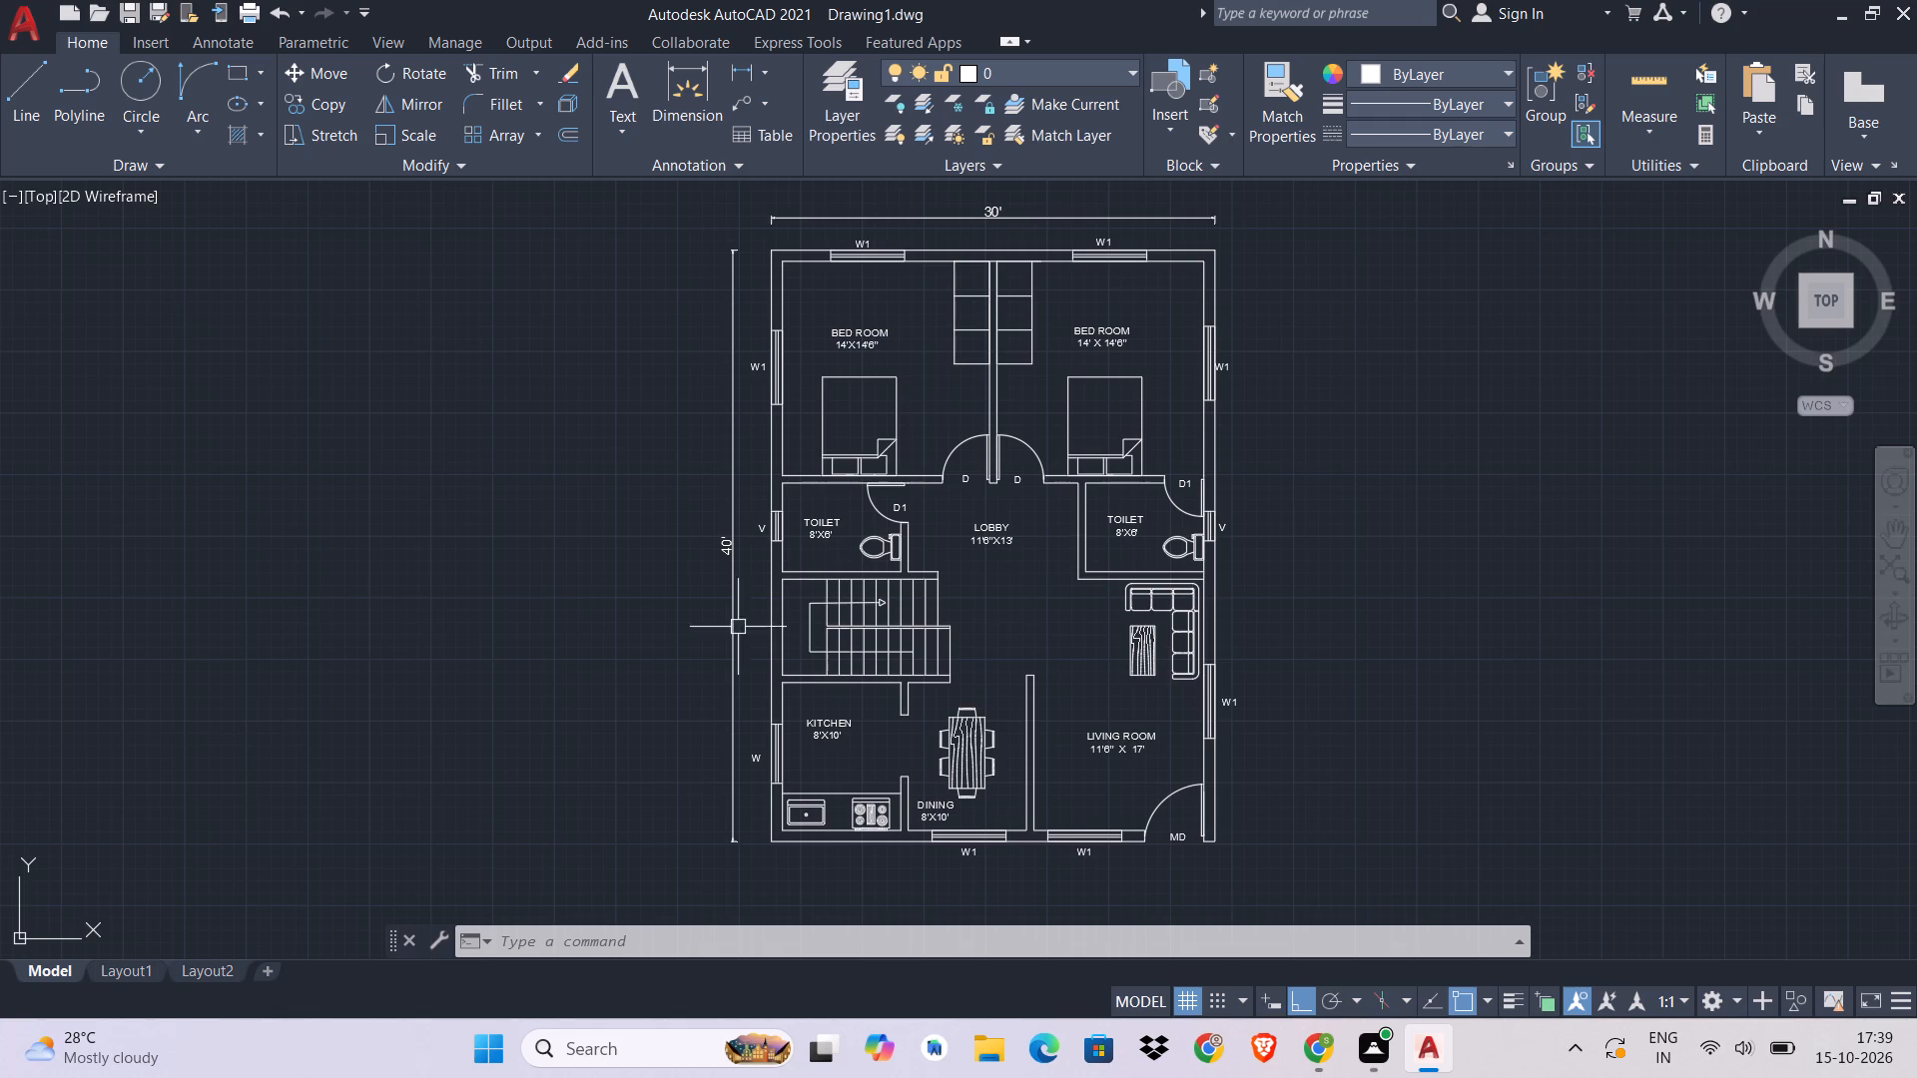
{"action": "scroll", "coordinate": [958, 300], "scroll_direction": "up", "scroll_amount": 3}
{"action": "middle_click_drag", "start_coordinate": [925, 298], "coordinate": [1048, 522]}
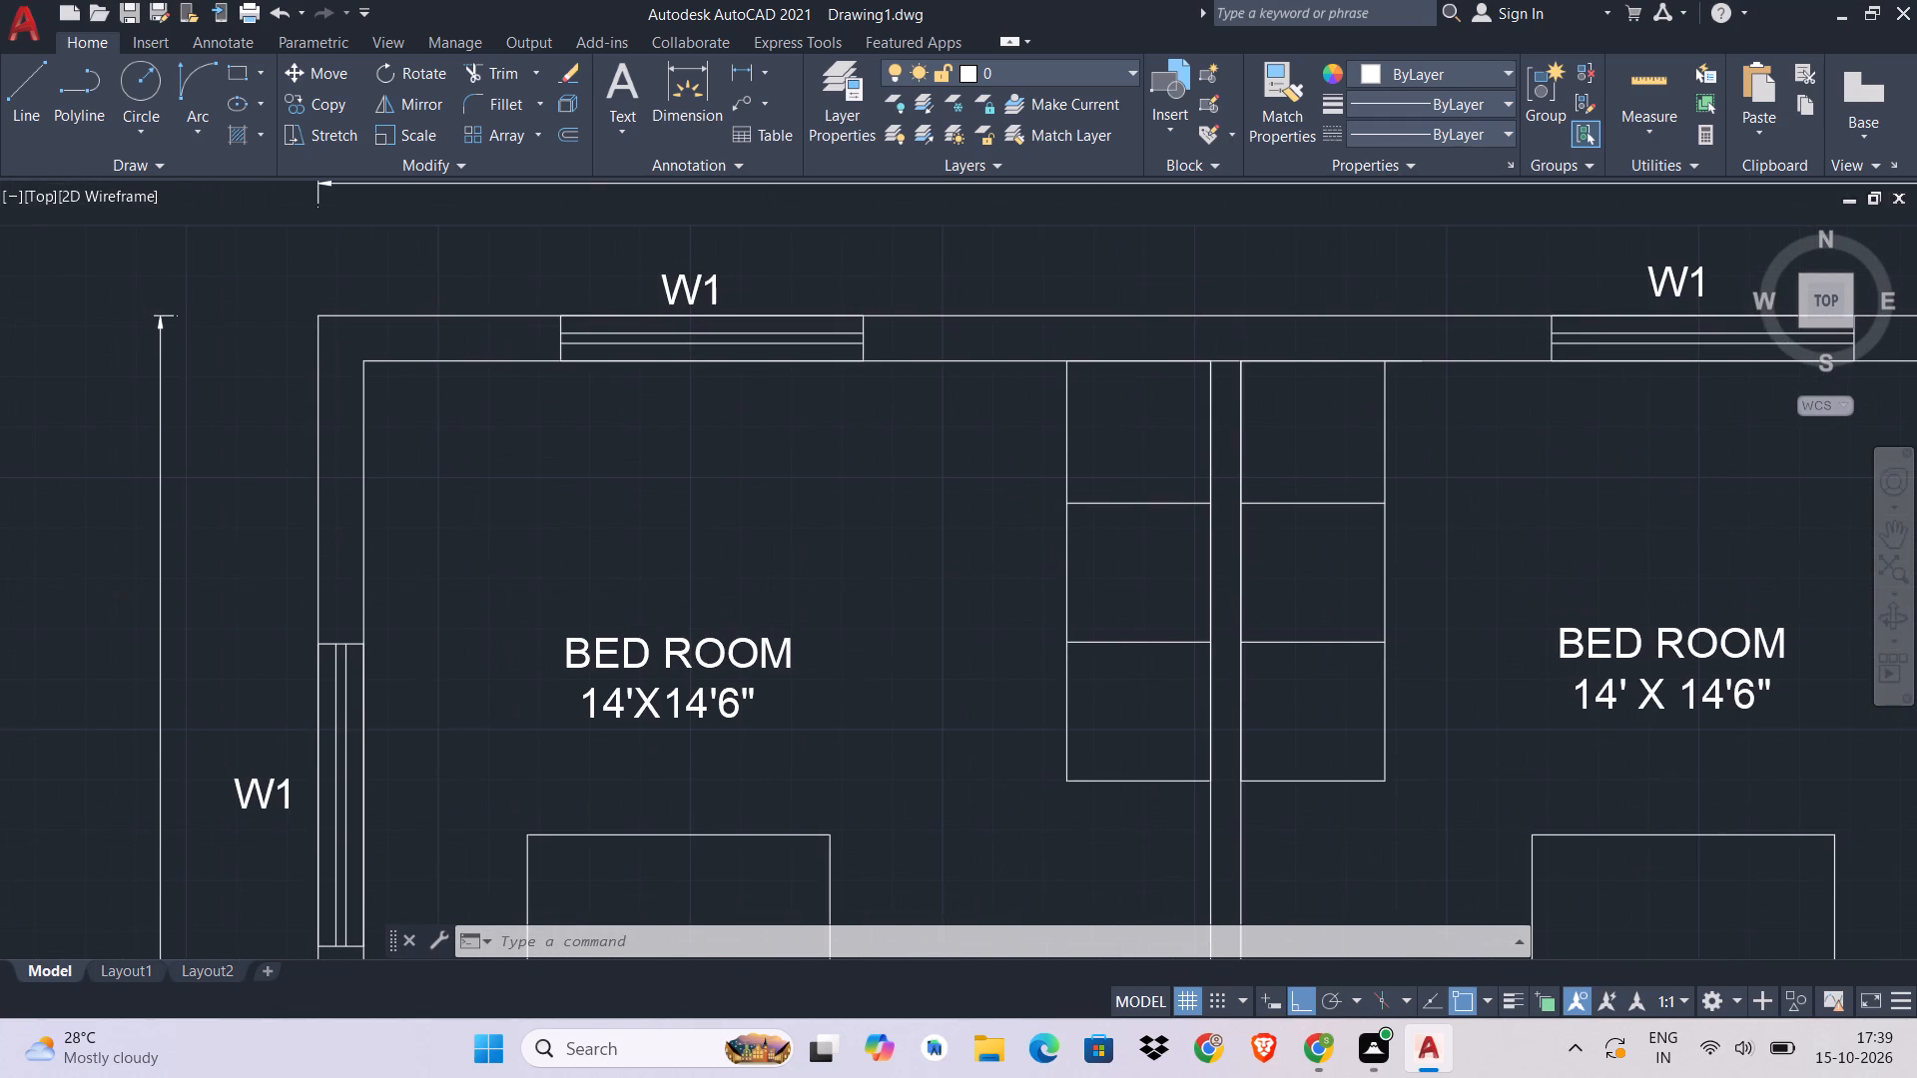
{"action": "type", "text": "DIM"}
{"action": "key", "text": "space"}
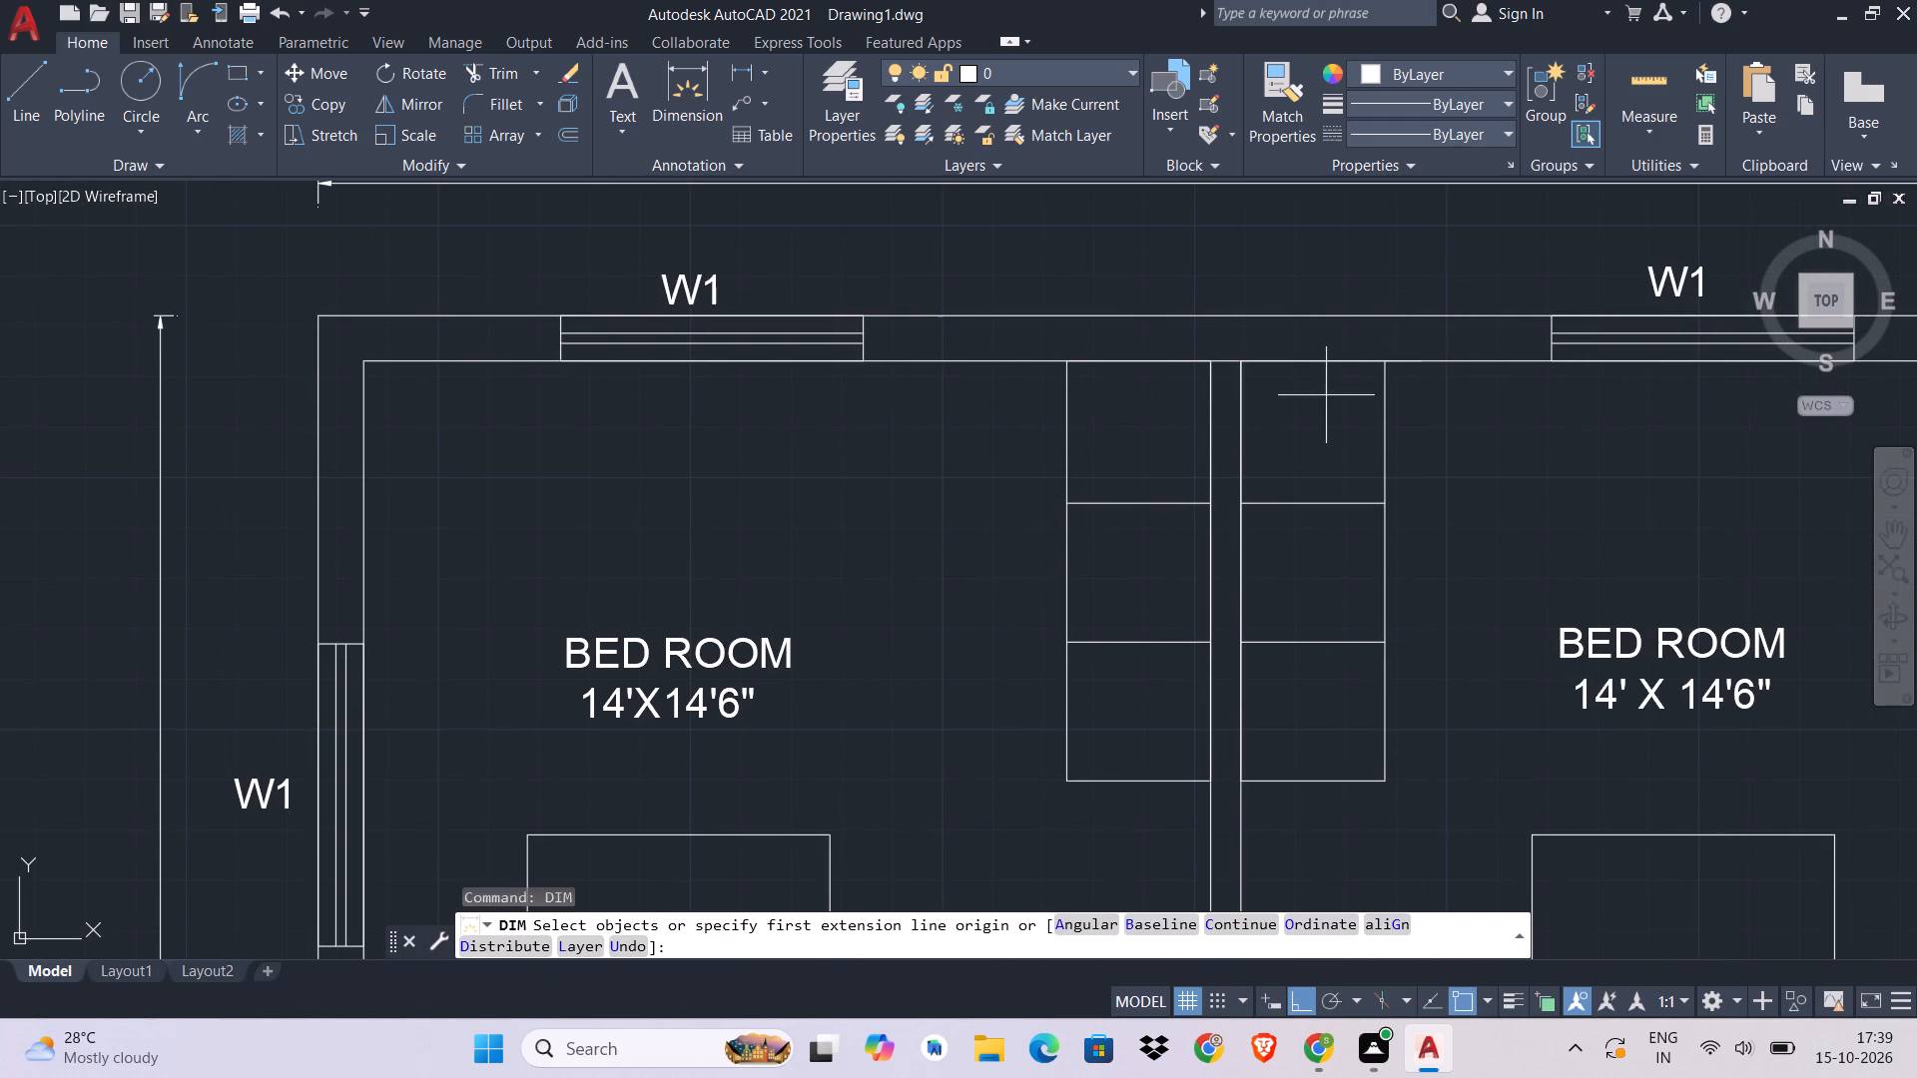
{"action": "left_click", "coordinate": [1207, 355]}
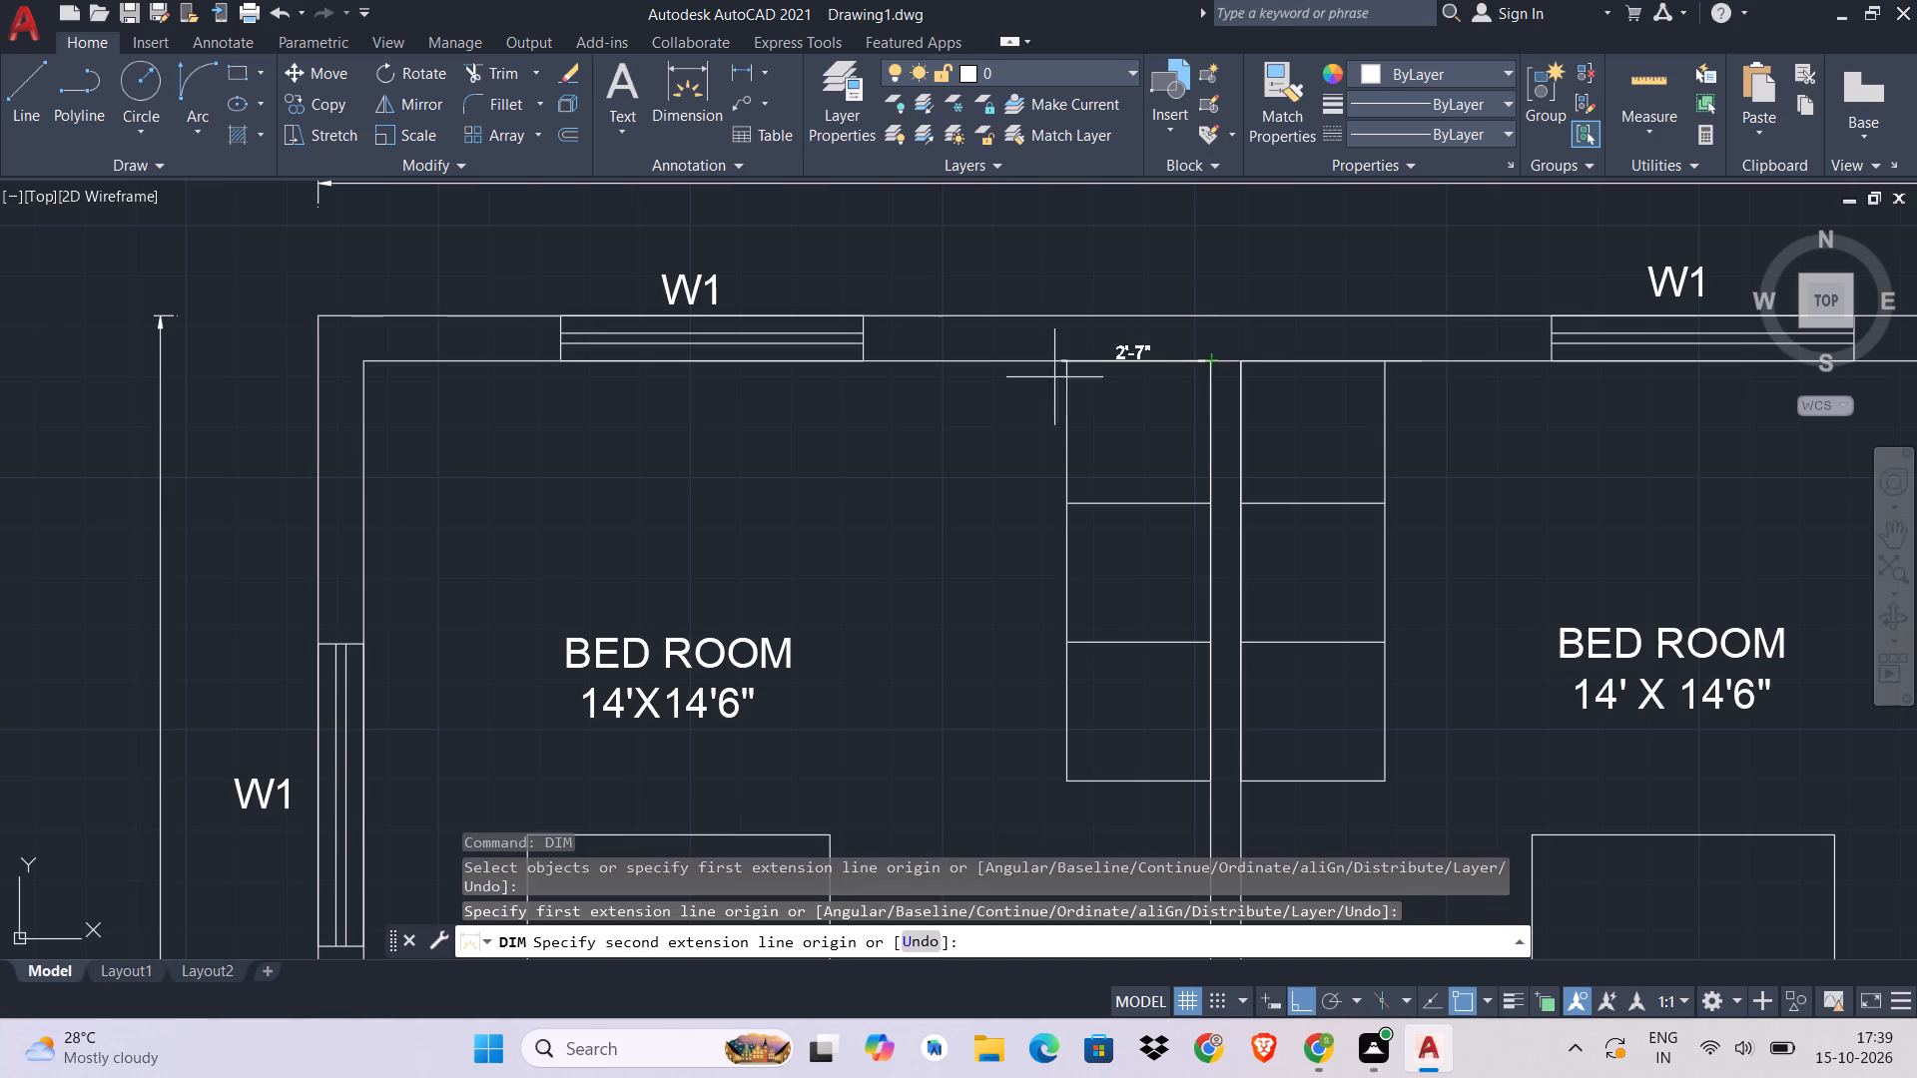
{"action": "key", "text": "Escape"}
Check the inside dimensions of both bedrooms and both toilets against their size labels with quick measuring.
{"action": "left_click", "coordinate": [1654, 95]}
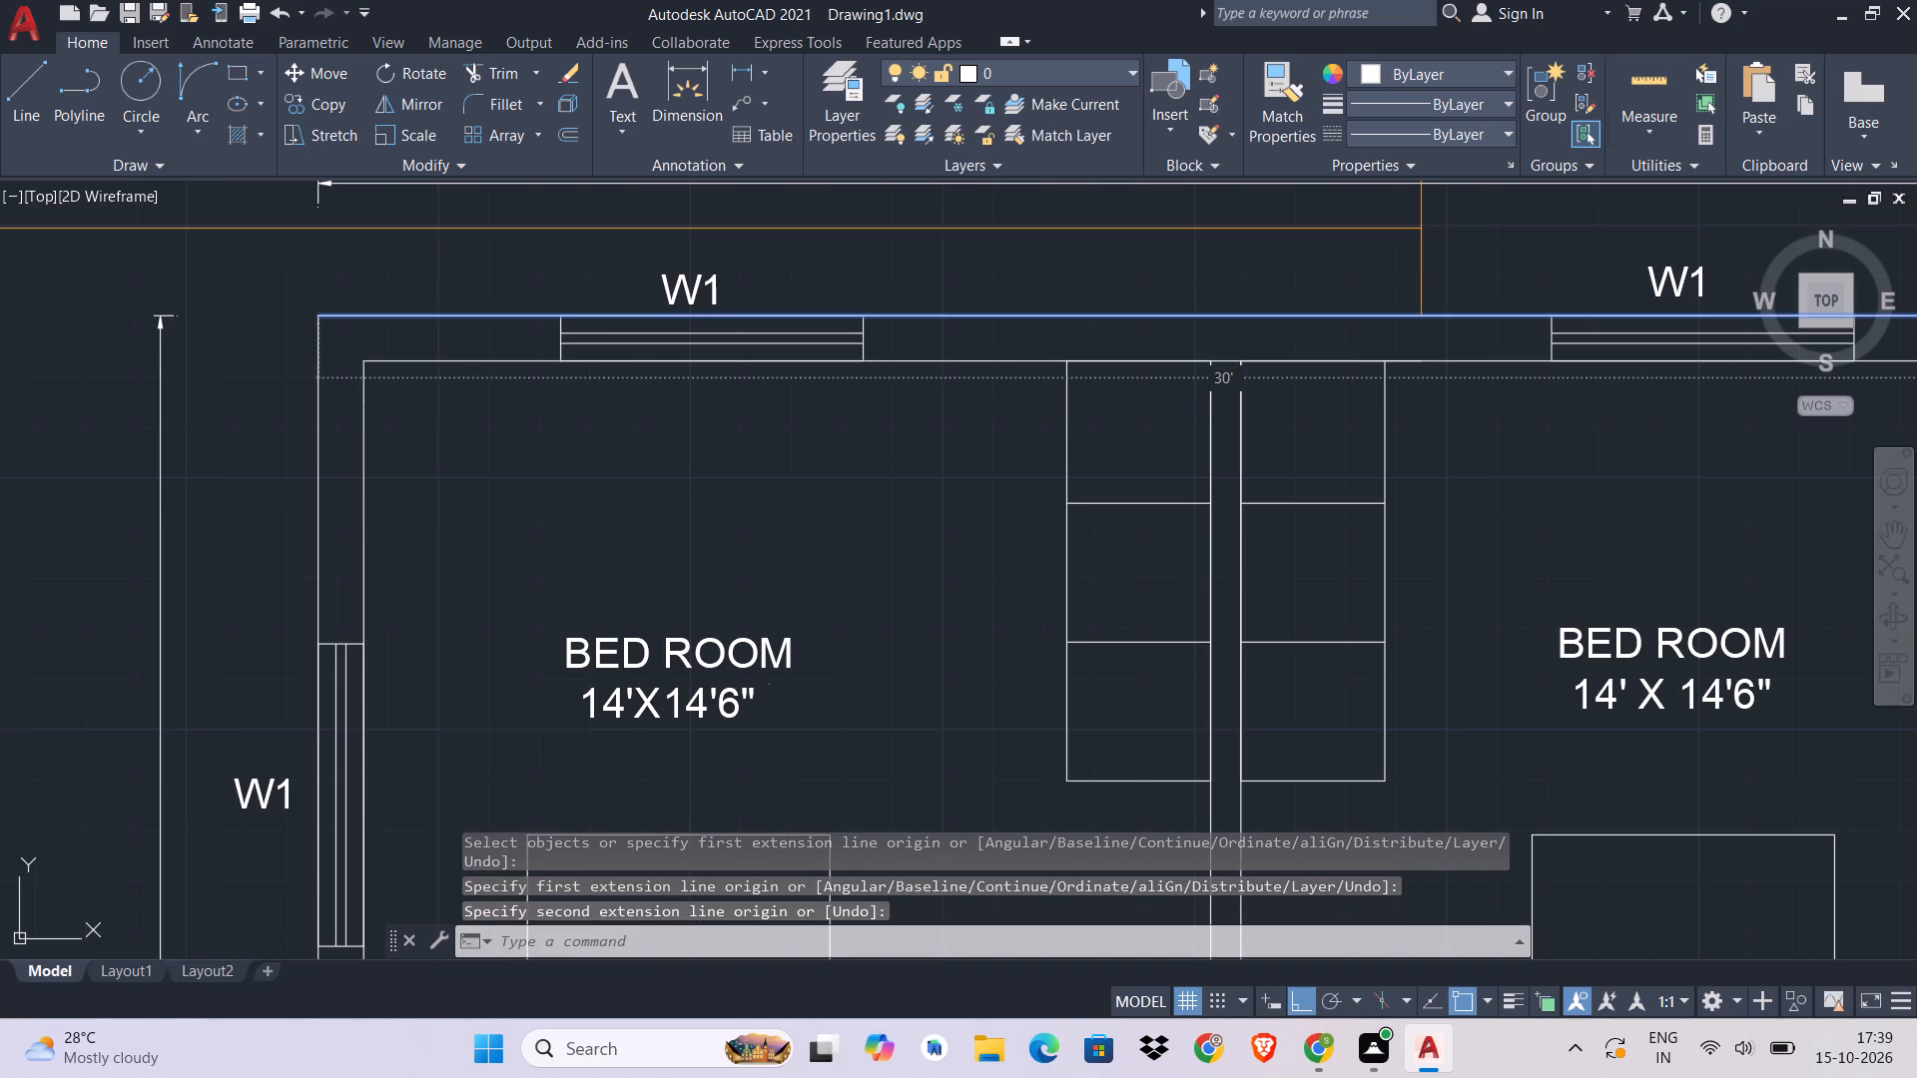
{"action": "scroll", "coordinate": [734, 713], "scroll_direction": "down", "scroll_amount": 1}
{"action": "middle_click_drag", "start_coordinate": [734, 713], "coordinate": [758, 661]}
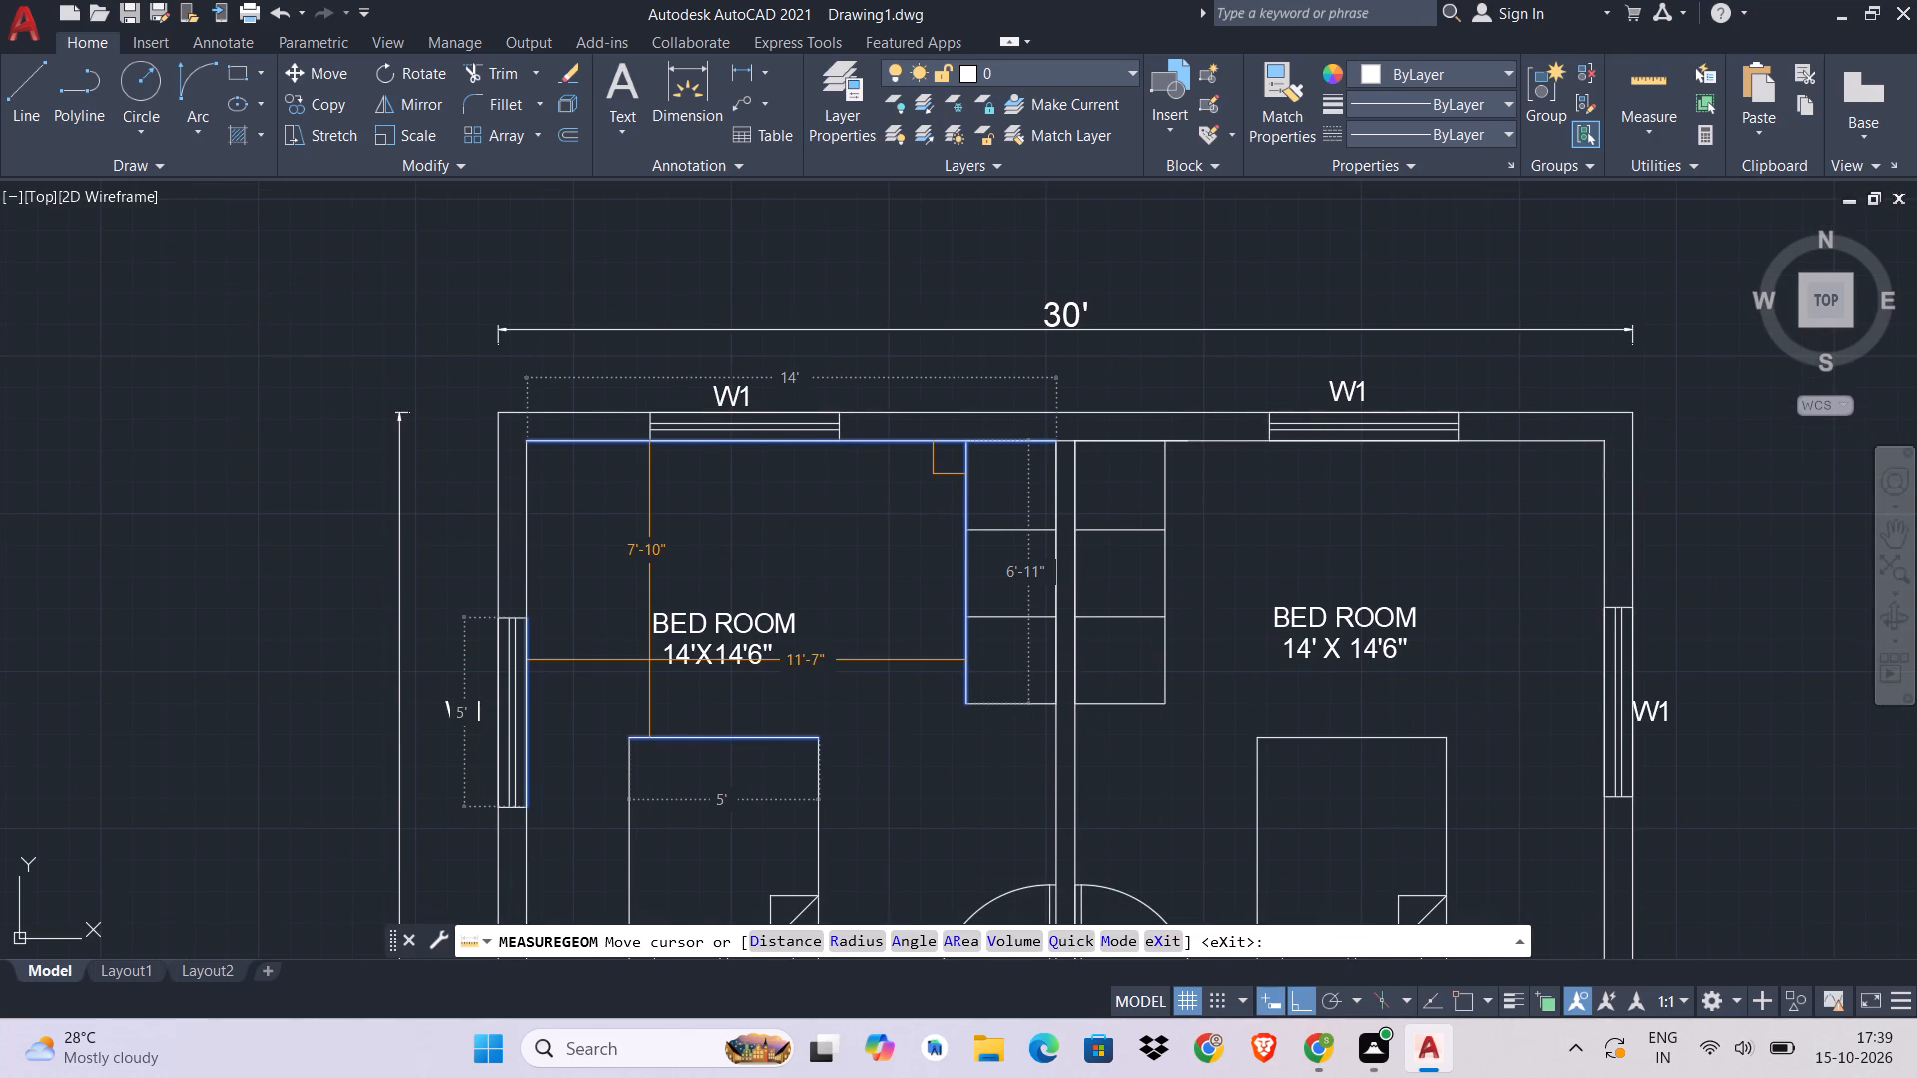
{"action": "middle_click_drag", "start_coordinate": [585, 668], "coordinate": [570, 464]}
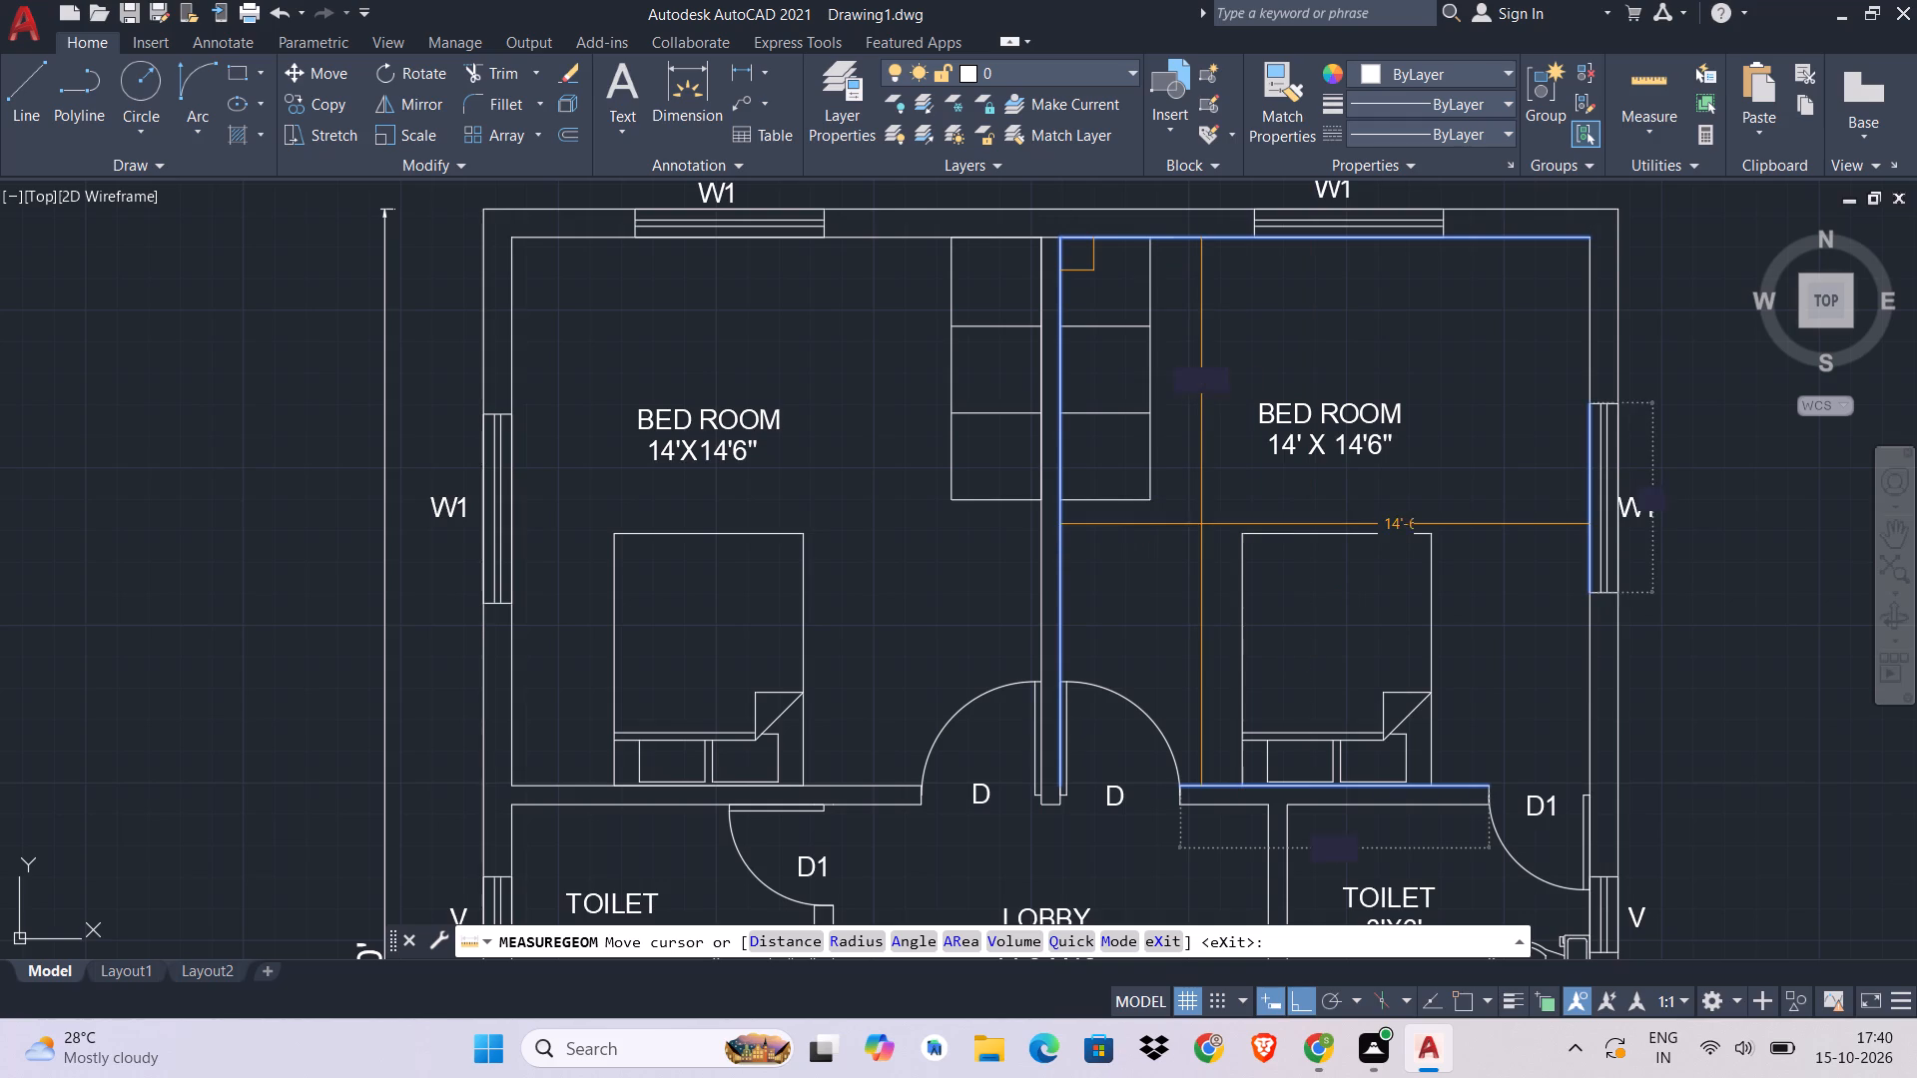
{"action": "middle_click_drag", "start_coordinate": [1203, 526], "coordinate": [1206, 418]}
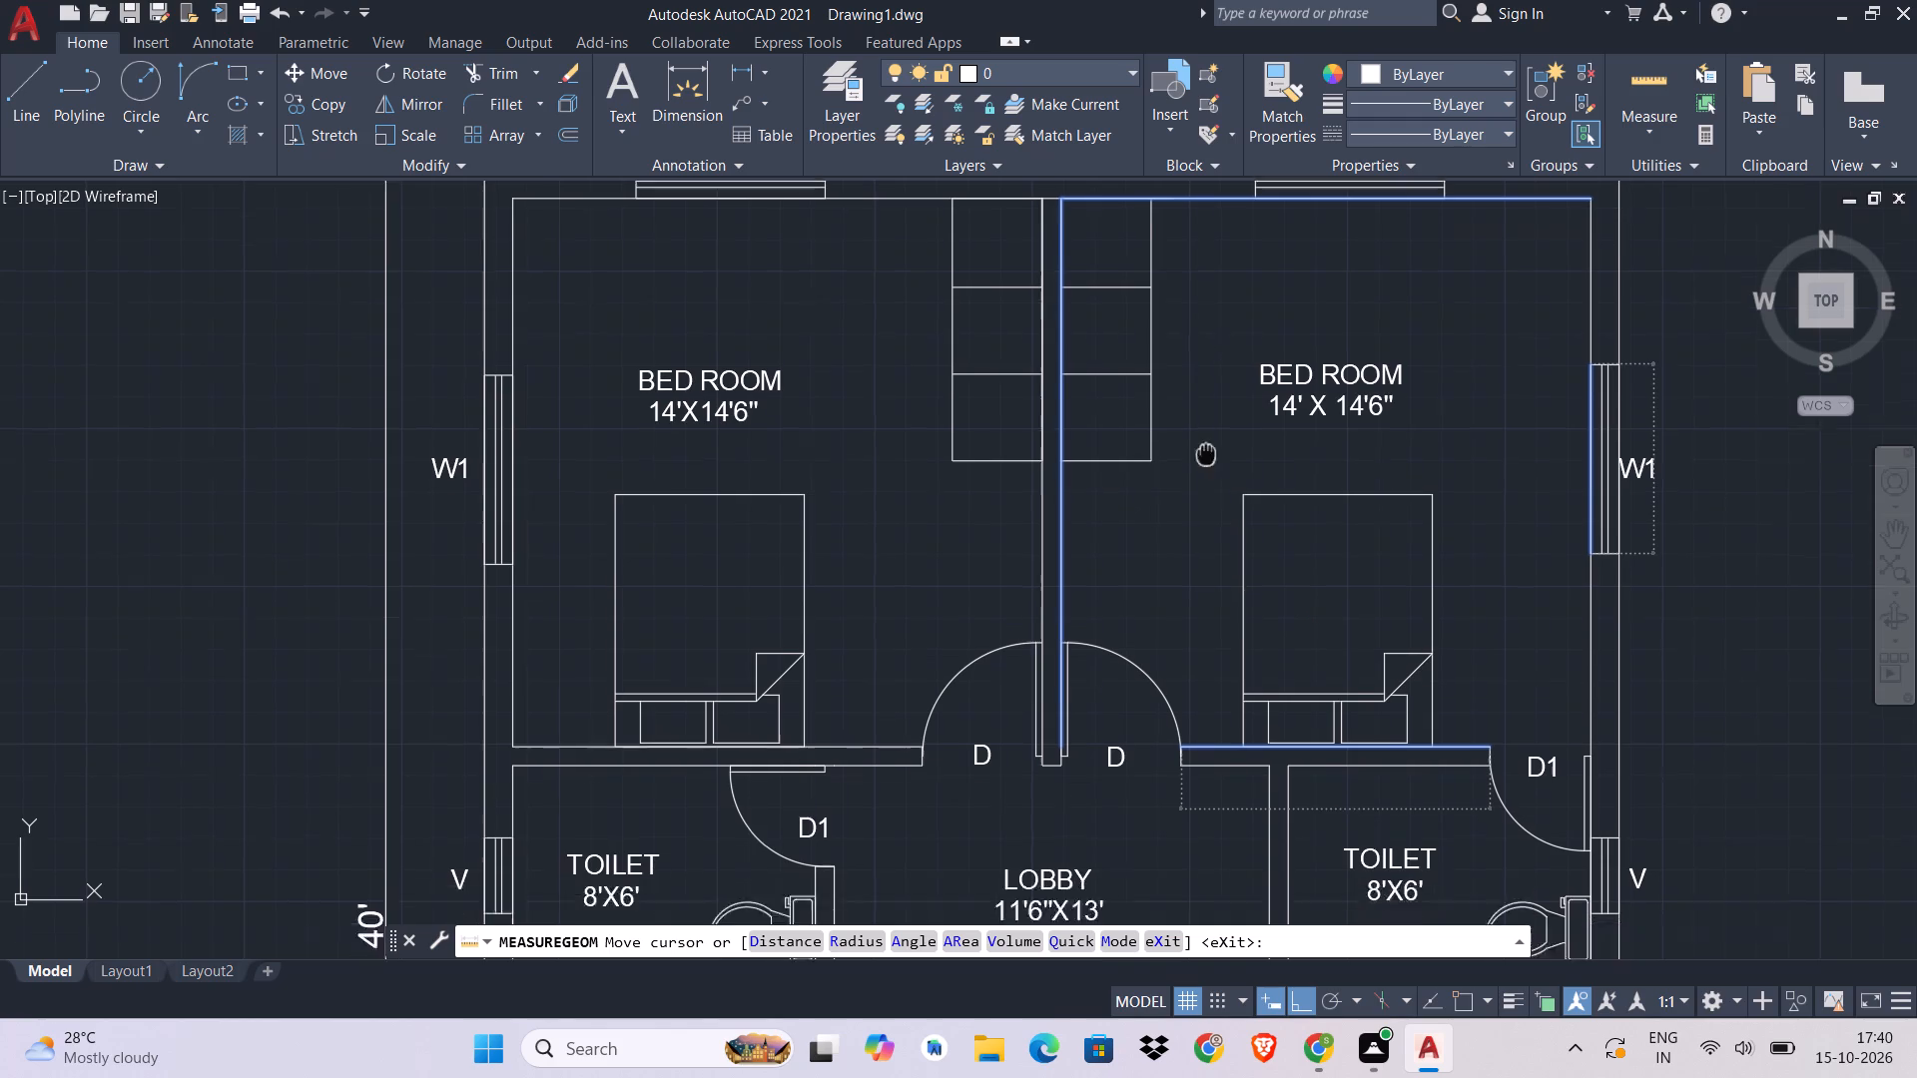
{"action": "middle_click_drag", "start_coordinate": [1206, 418], "coordinate": [1192, 275]}
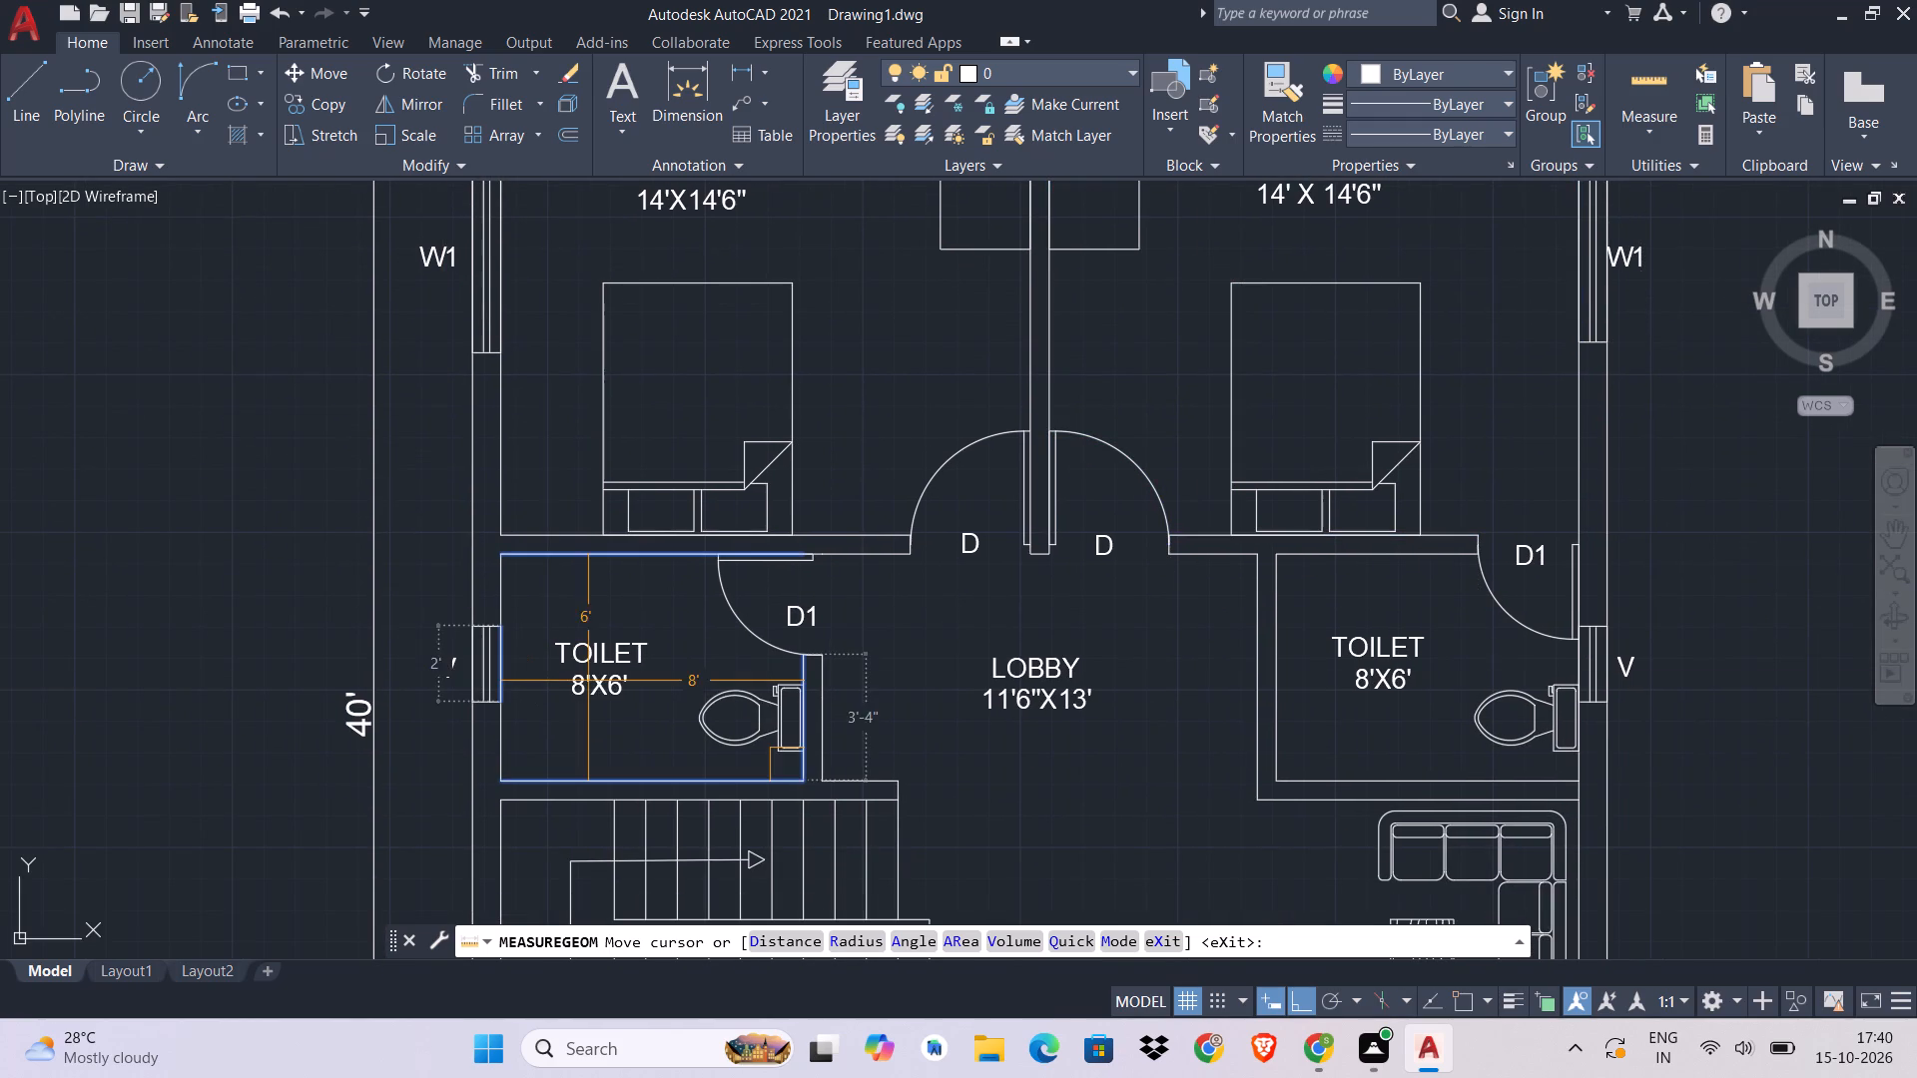
{"action": "middle_click_drag", "start_coordinate": [588, 688], "coordinate": [668, 576]}
{"action": "scroll", "coordinate": [671, 562], "scroll_direction": "up", "scroll_amount": 1}
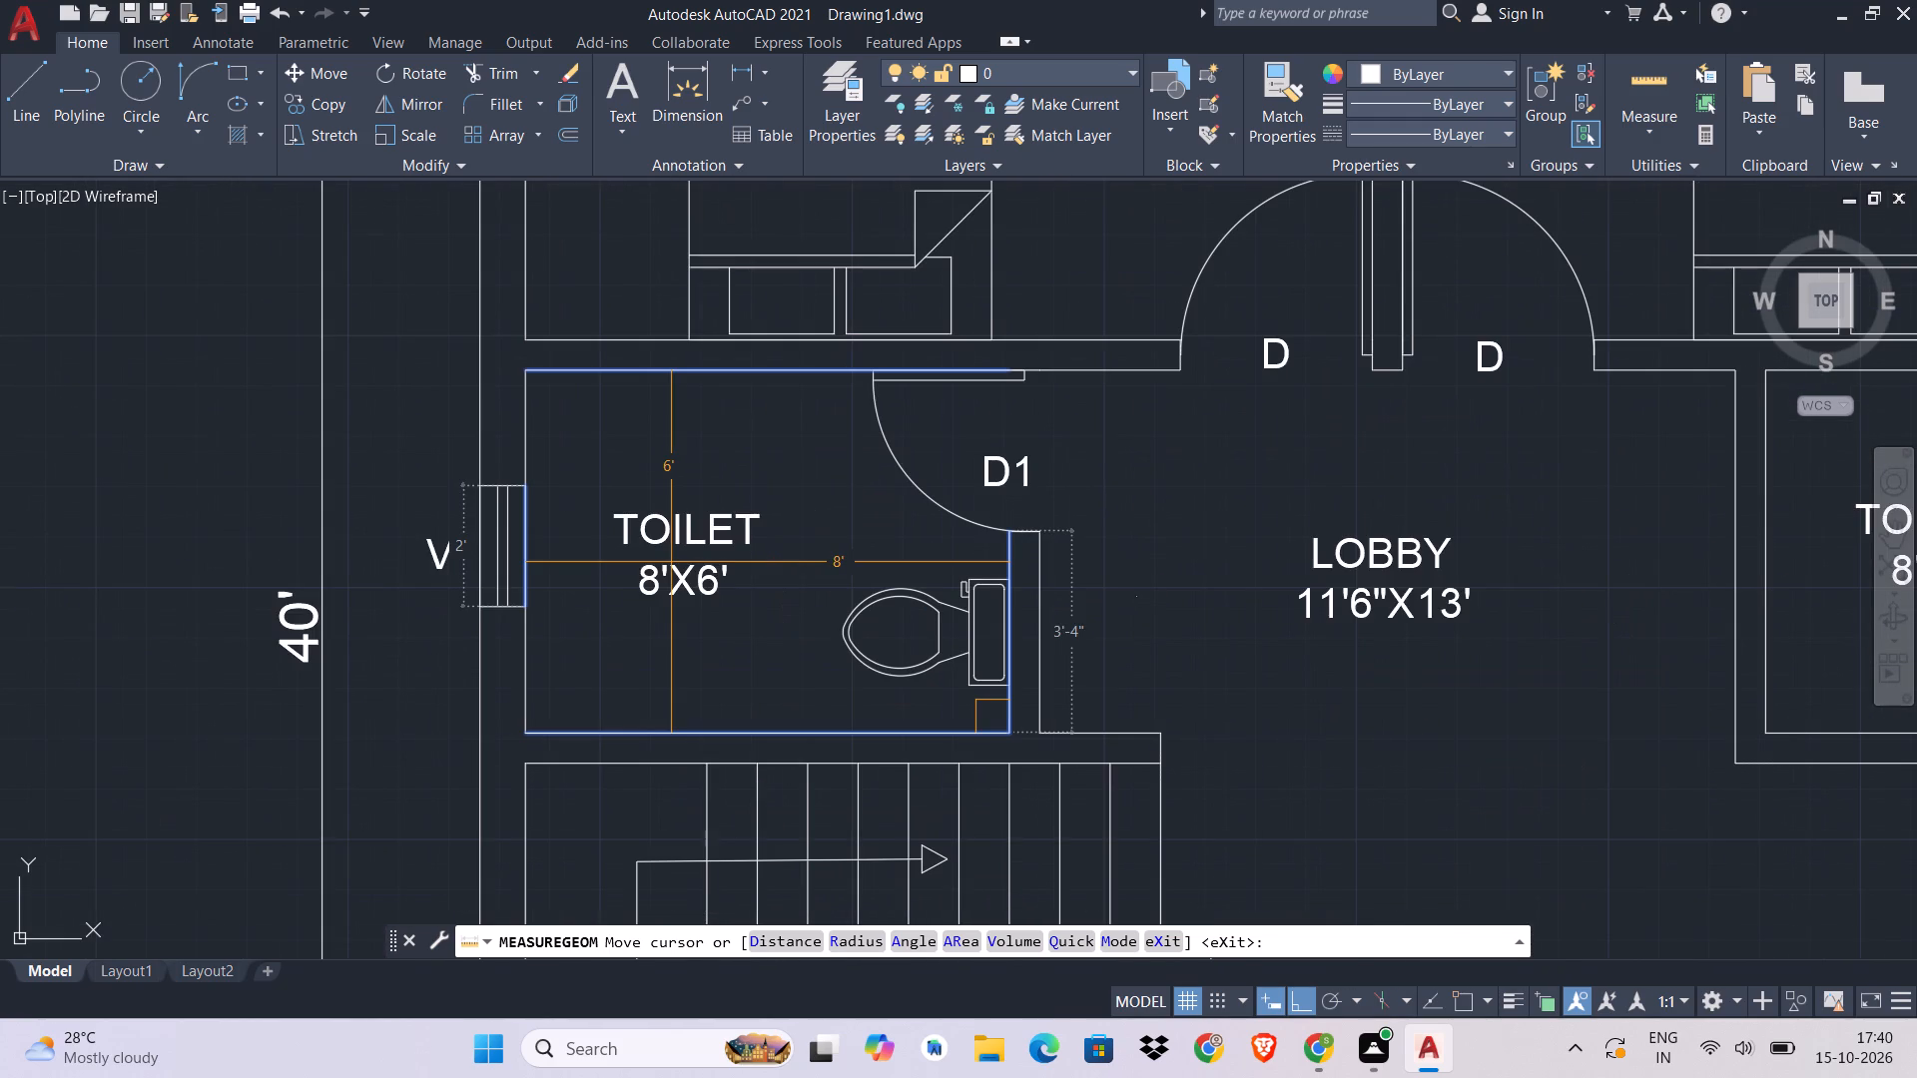
{"action": "middle_click_drag", "start_coordinate": [1242, 627], "coordinate": [583, 611]}
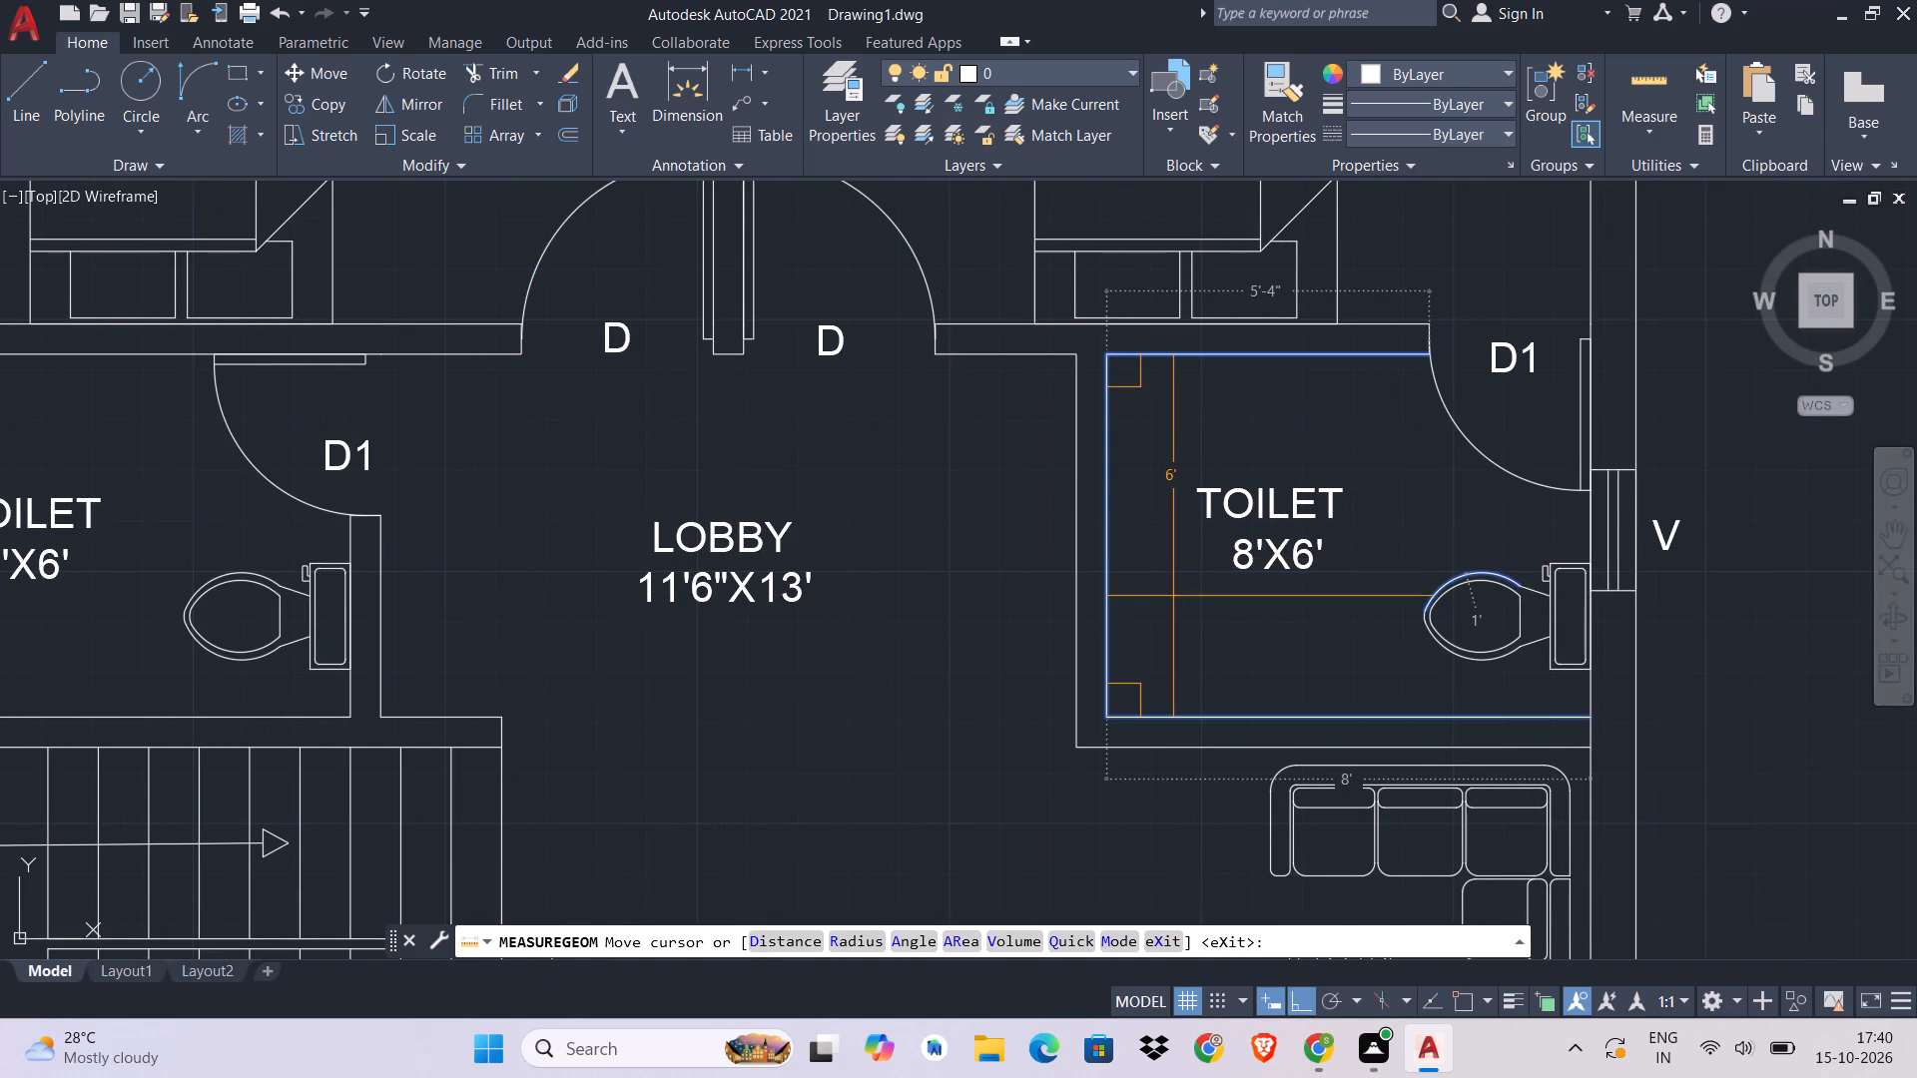
{"action": "scroll", "coordinate": [1134, 713], "scroll_direction": "down", "scroll_amount": 2}
{"action": "middle_click_drag", "start_coordinate": [1134, 713], "coordinate": [1093, 246]}
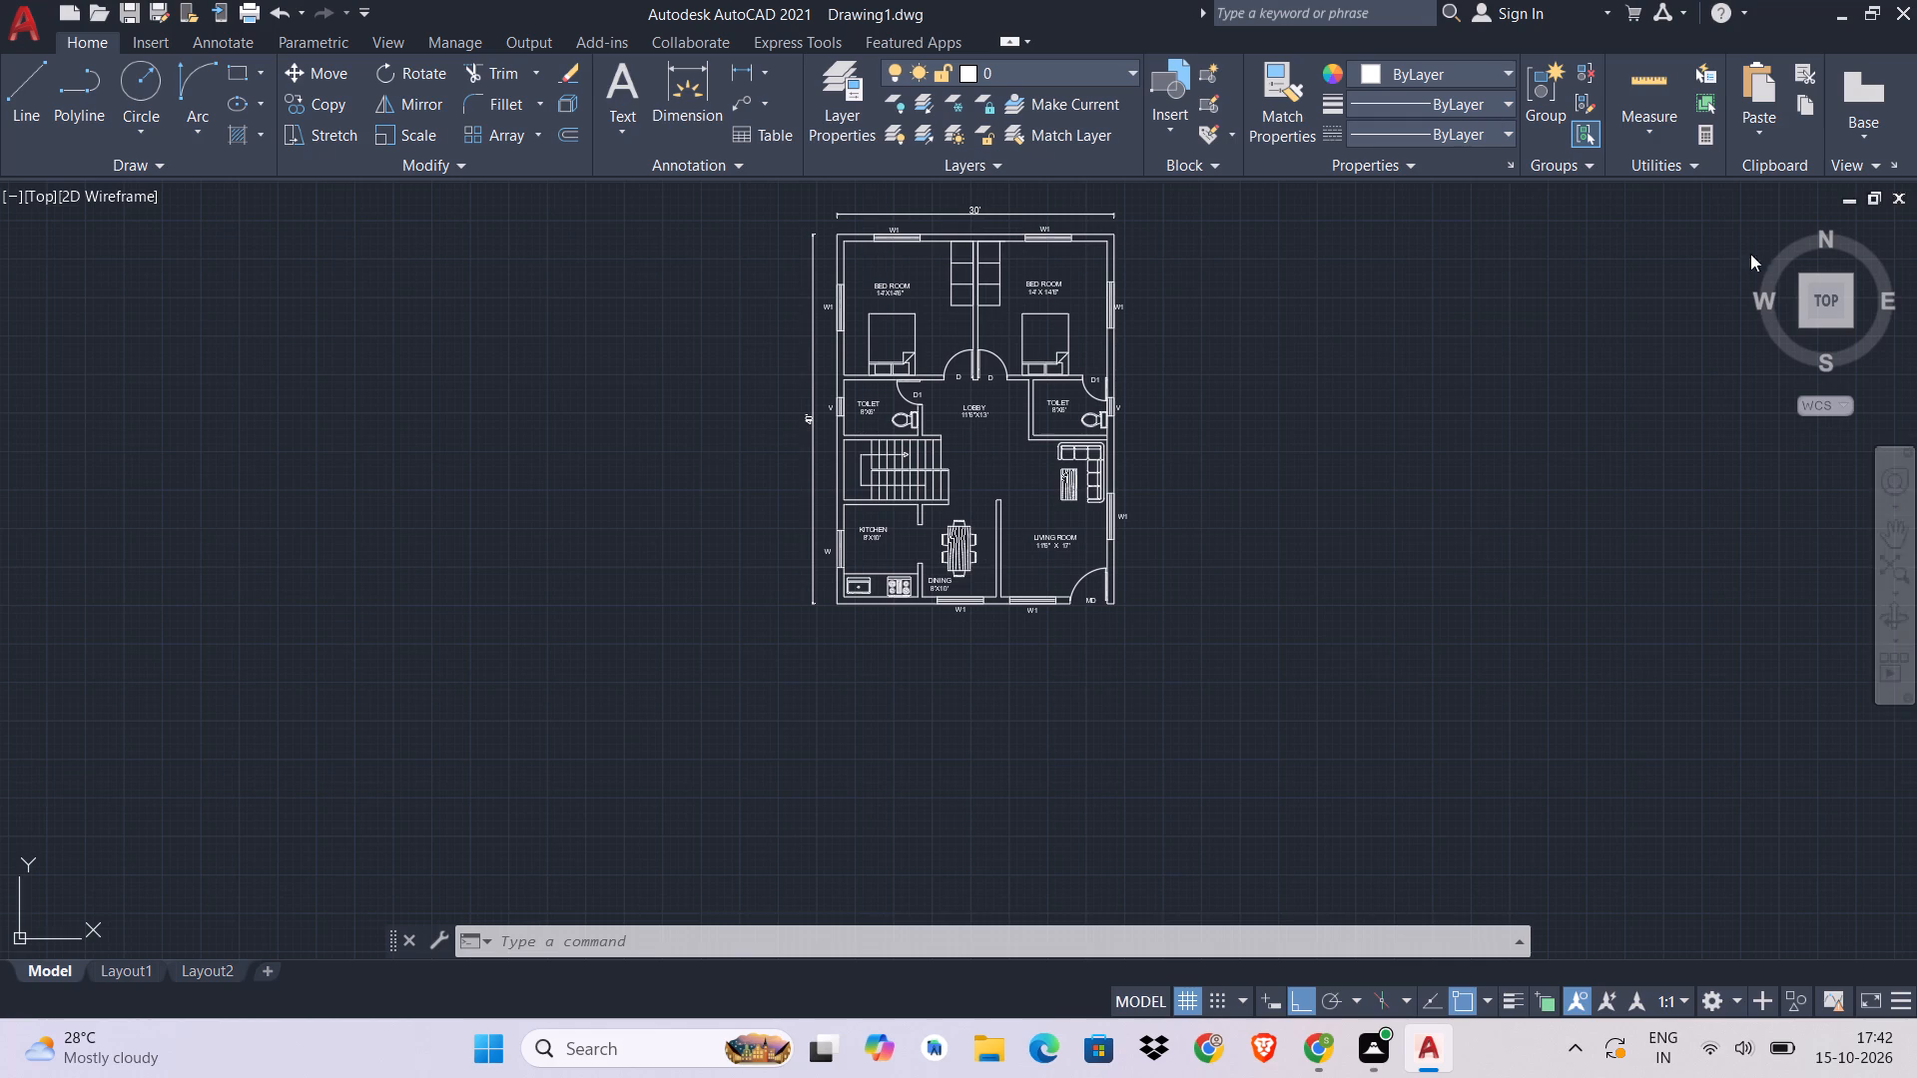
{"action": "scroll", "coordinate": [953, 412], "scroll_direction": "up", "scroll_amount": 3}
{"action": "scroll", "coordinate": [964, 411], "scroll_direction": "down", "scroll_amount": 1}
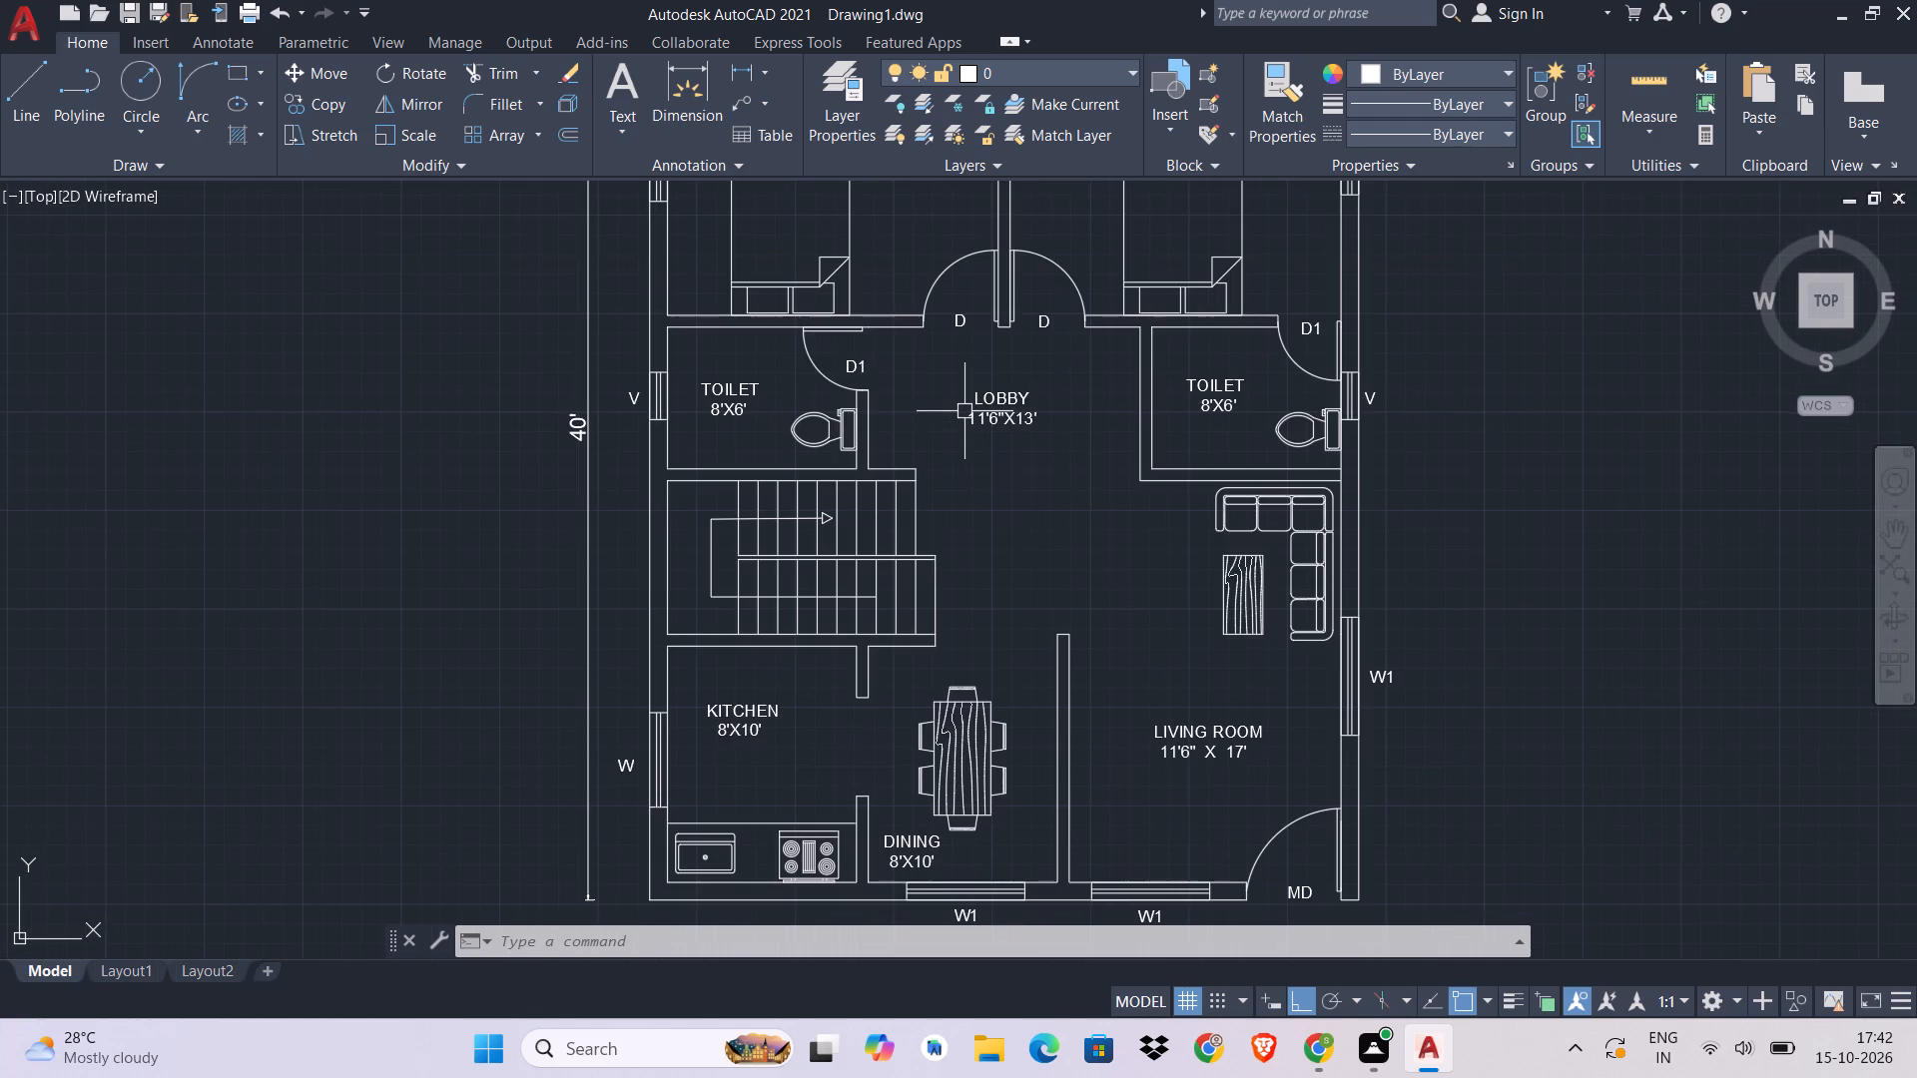
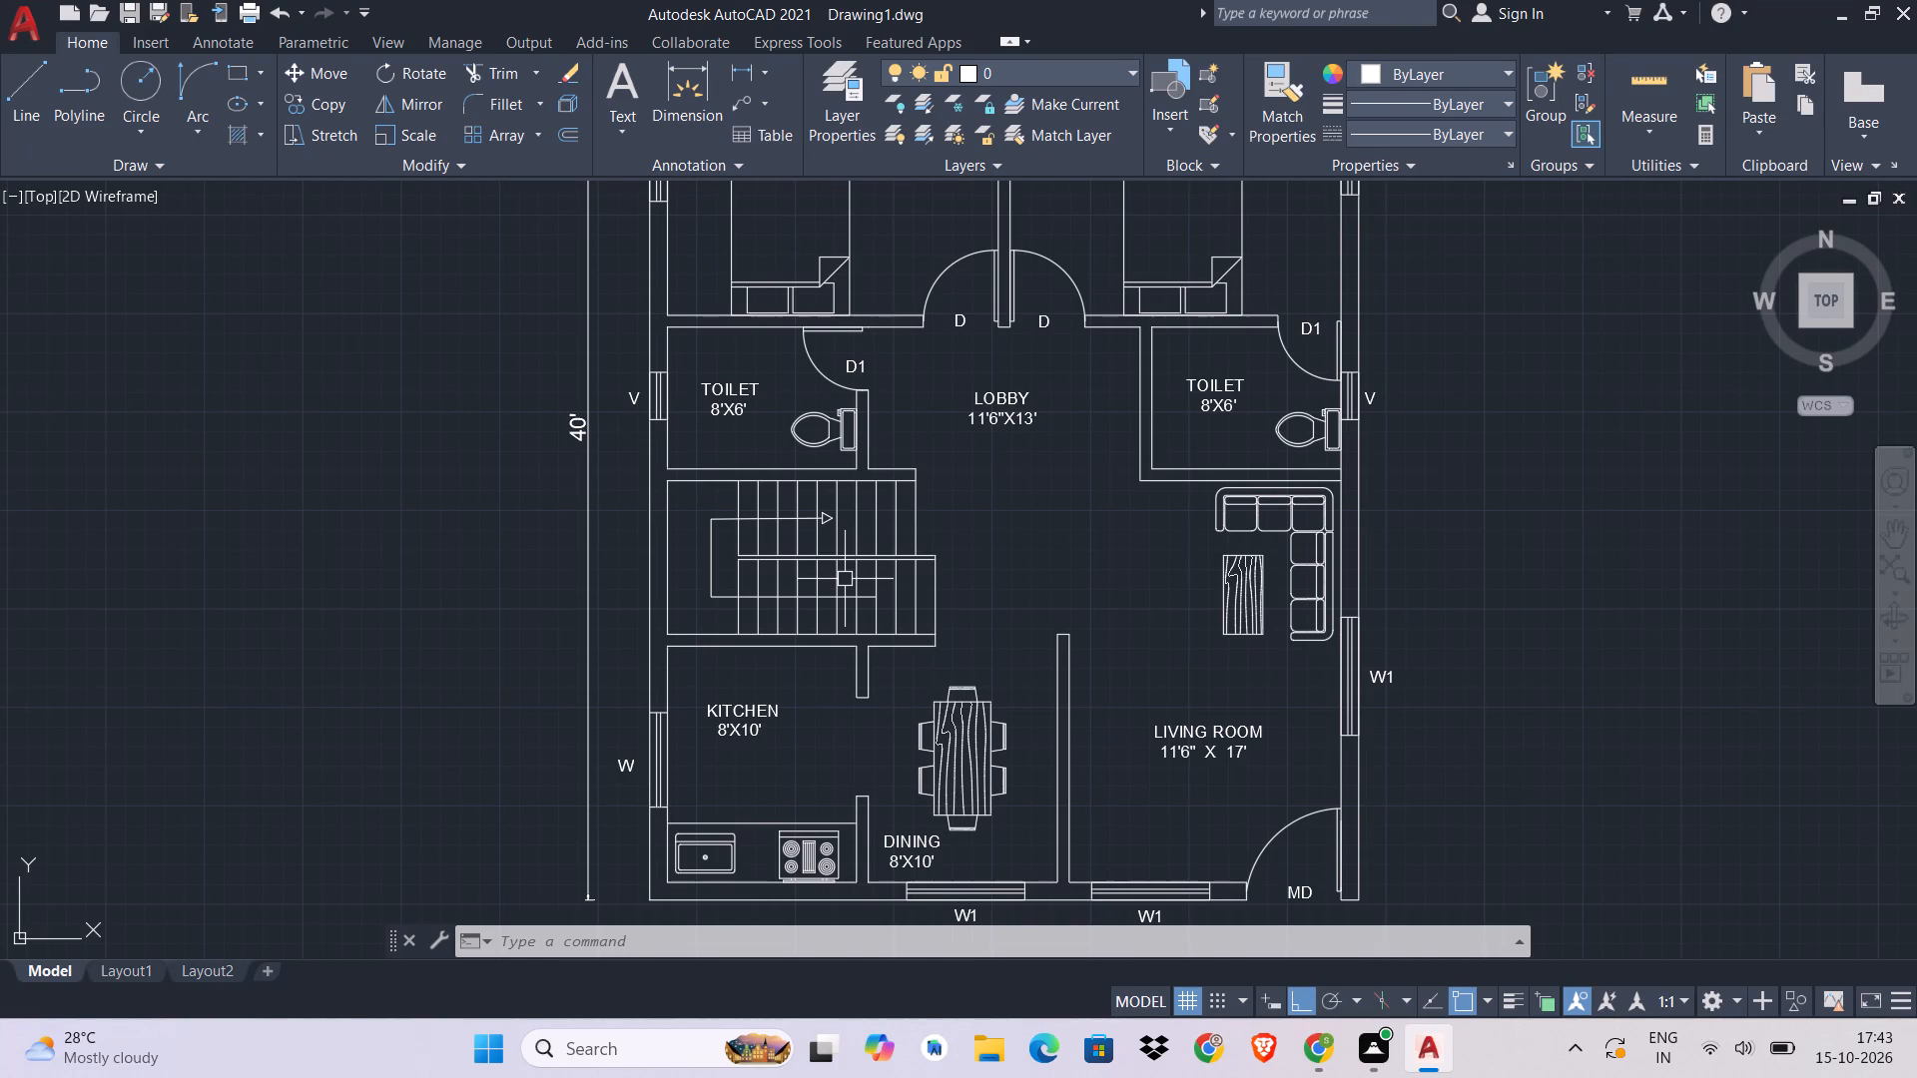
Look over the floor plan from the two bedrooms down to the kitchen, dining area and living room.
{"action": "middle_click_drag", "start_coordinate": [1021, 396], "coordinate": [1013, 638]}
{"action": "middle_click_drag", "start_coordinate": [983, 427], "coordinate": [983, 593]}
{"action": "middle_click_drag", "start_coordinate": [1156, 785], "coordinate": [1167, 749]}
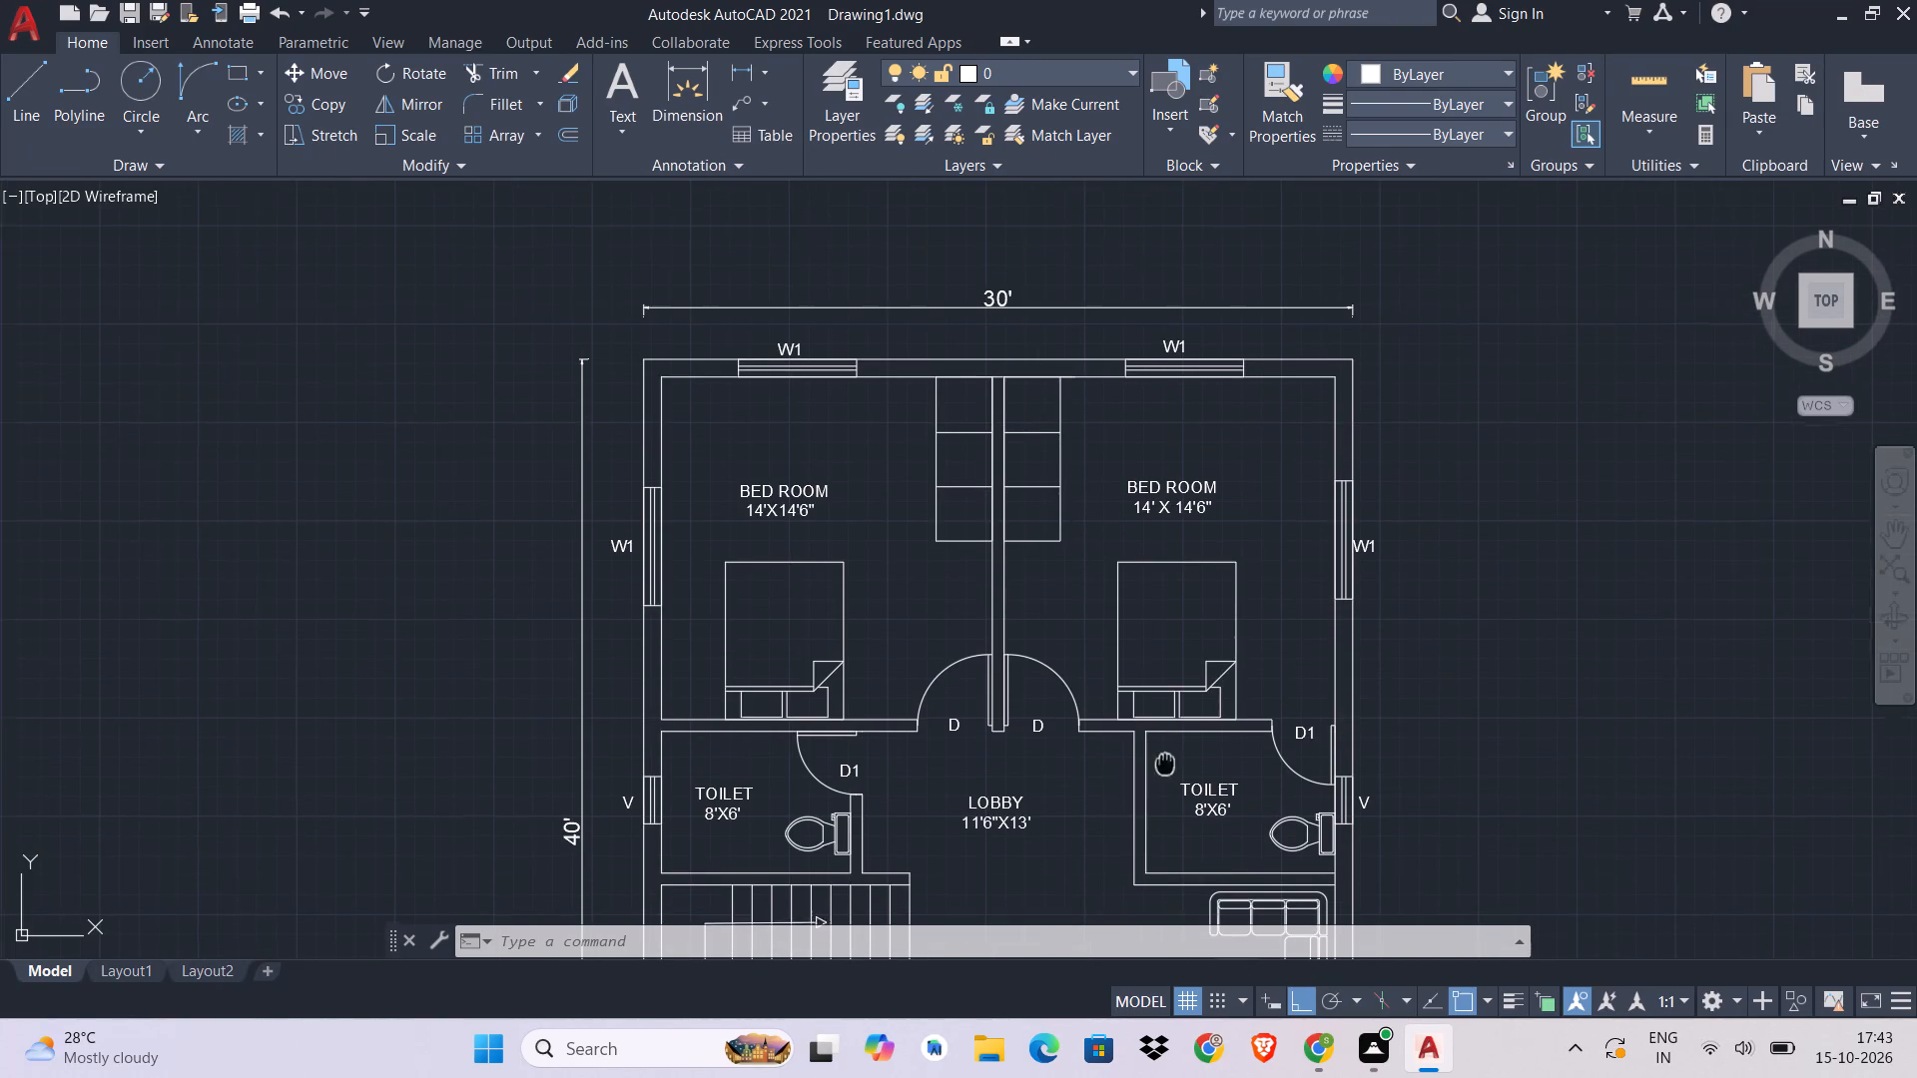
{"action": "middle_click_drag", "start_coordinate": [1167, 749], "coordinate": [1174, 513]}
{"action": "scroll", "coordinate": [1085, 710], "scroll_direction": "down", "scroll_amount": 1}
{"action": "middle_click_drag", "start_coordinate": [1085, 710], "coordinate": [1097, 477]}
{"action": "scroll", "coordinate": [1048, 645], "scroll_direction": "up", "scroll_amount": 1}
{"action": "scroll", "coordinate": [1048, 645], "scroll_direction": "down", "scroll_amount": 1}
{"action": "scroll", "coordinate": [1048, 645], "scroll_direction": "up", "scroll_amount": 1}
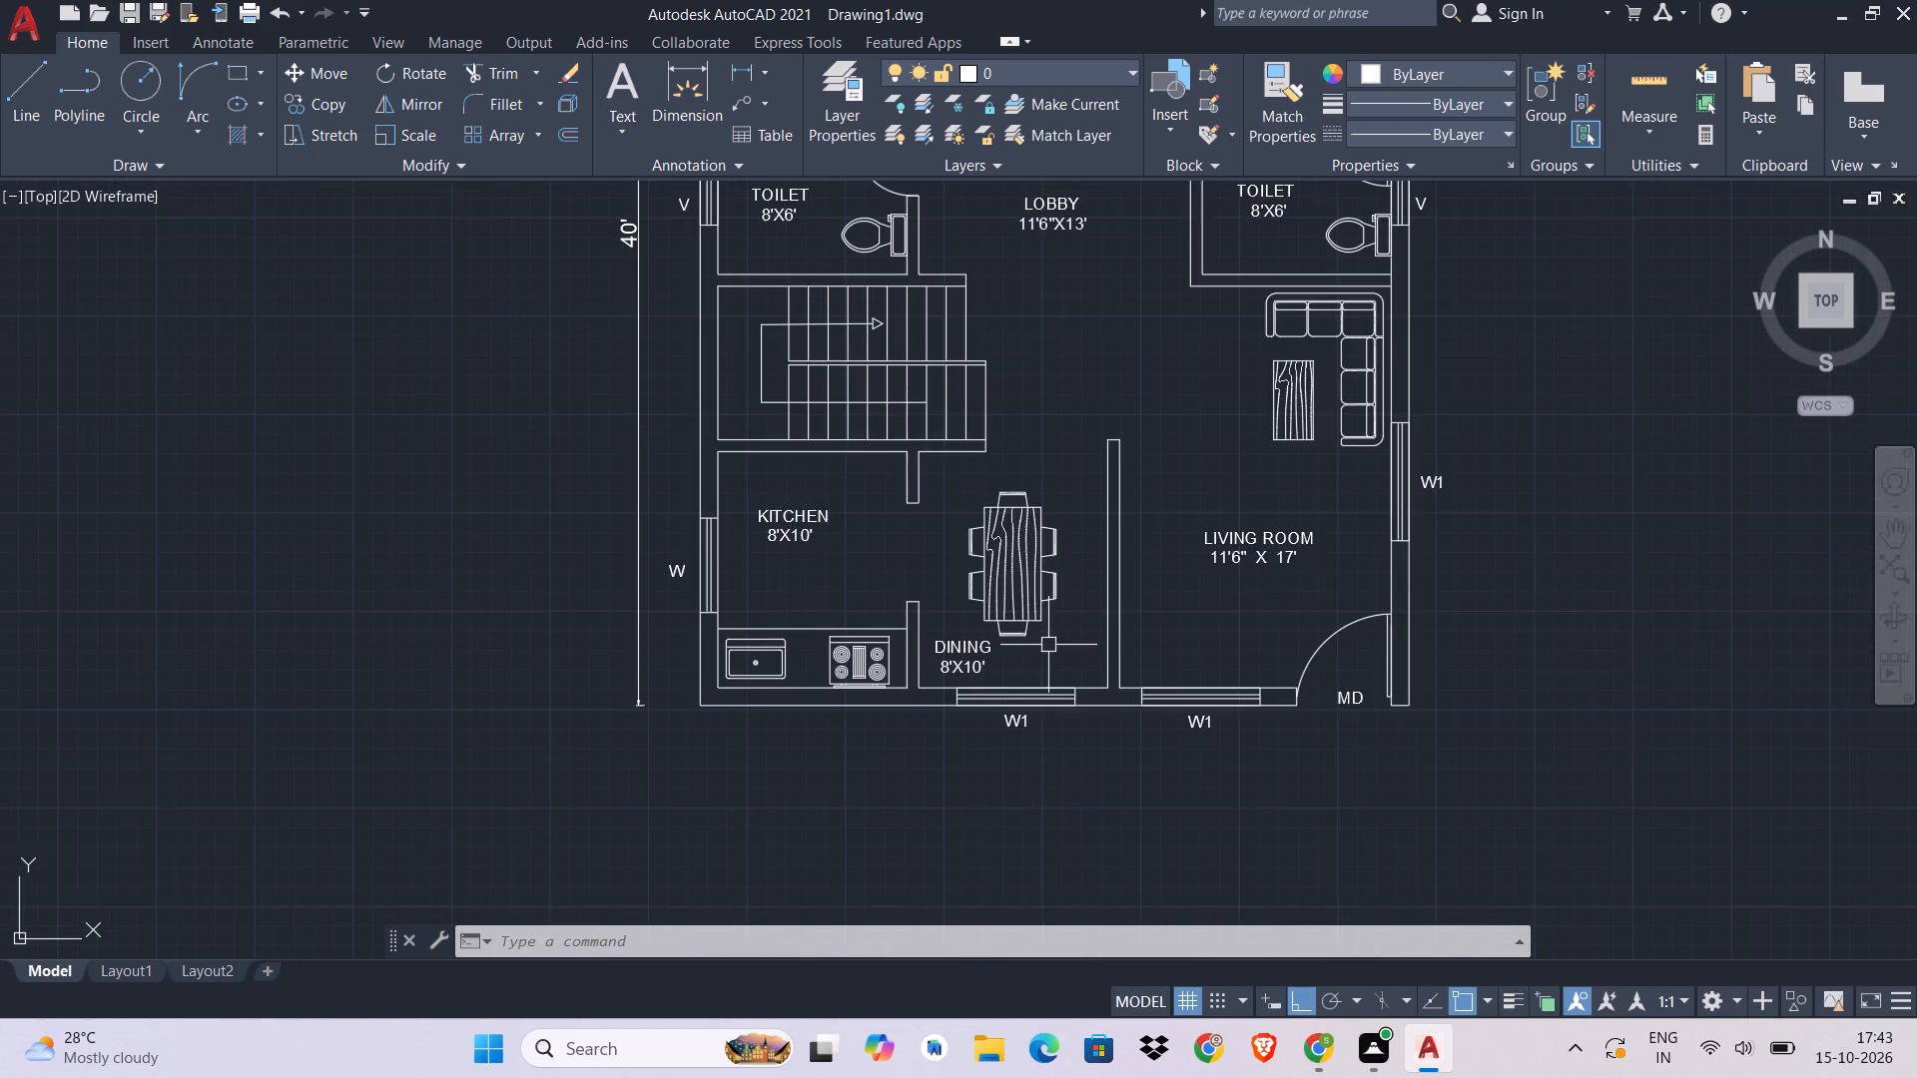
Move the KITCHEN 8'X10' label, with Ortho off, nearer the centre of the open floor above the kitchen counter.
{"action": "scroll", "coordinate": [894, 577], "scroll_direction": "up", "scroll_amount": 2}
{"action": "left_click", "coordinate": [643, 456]}
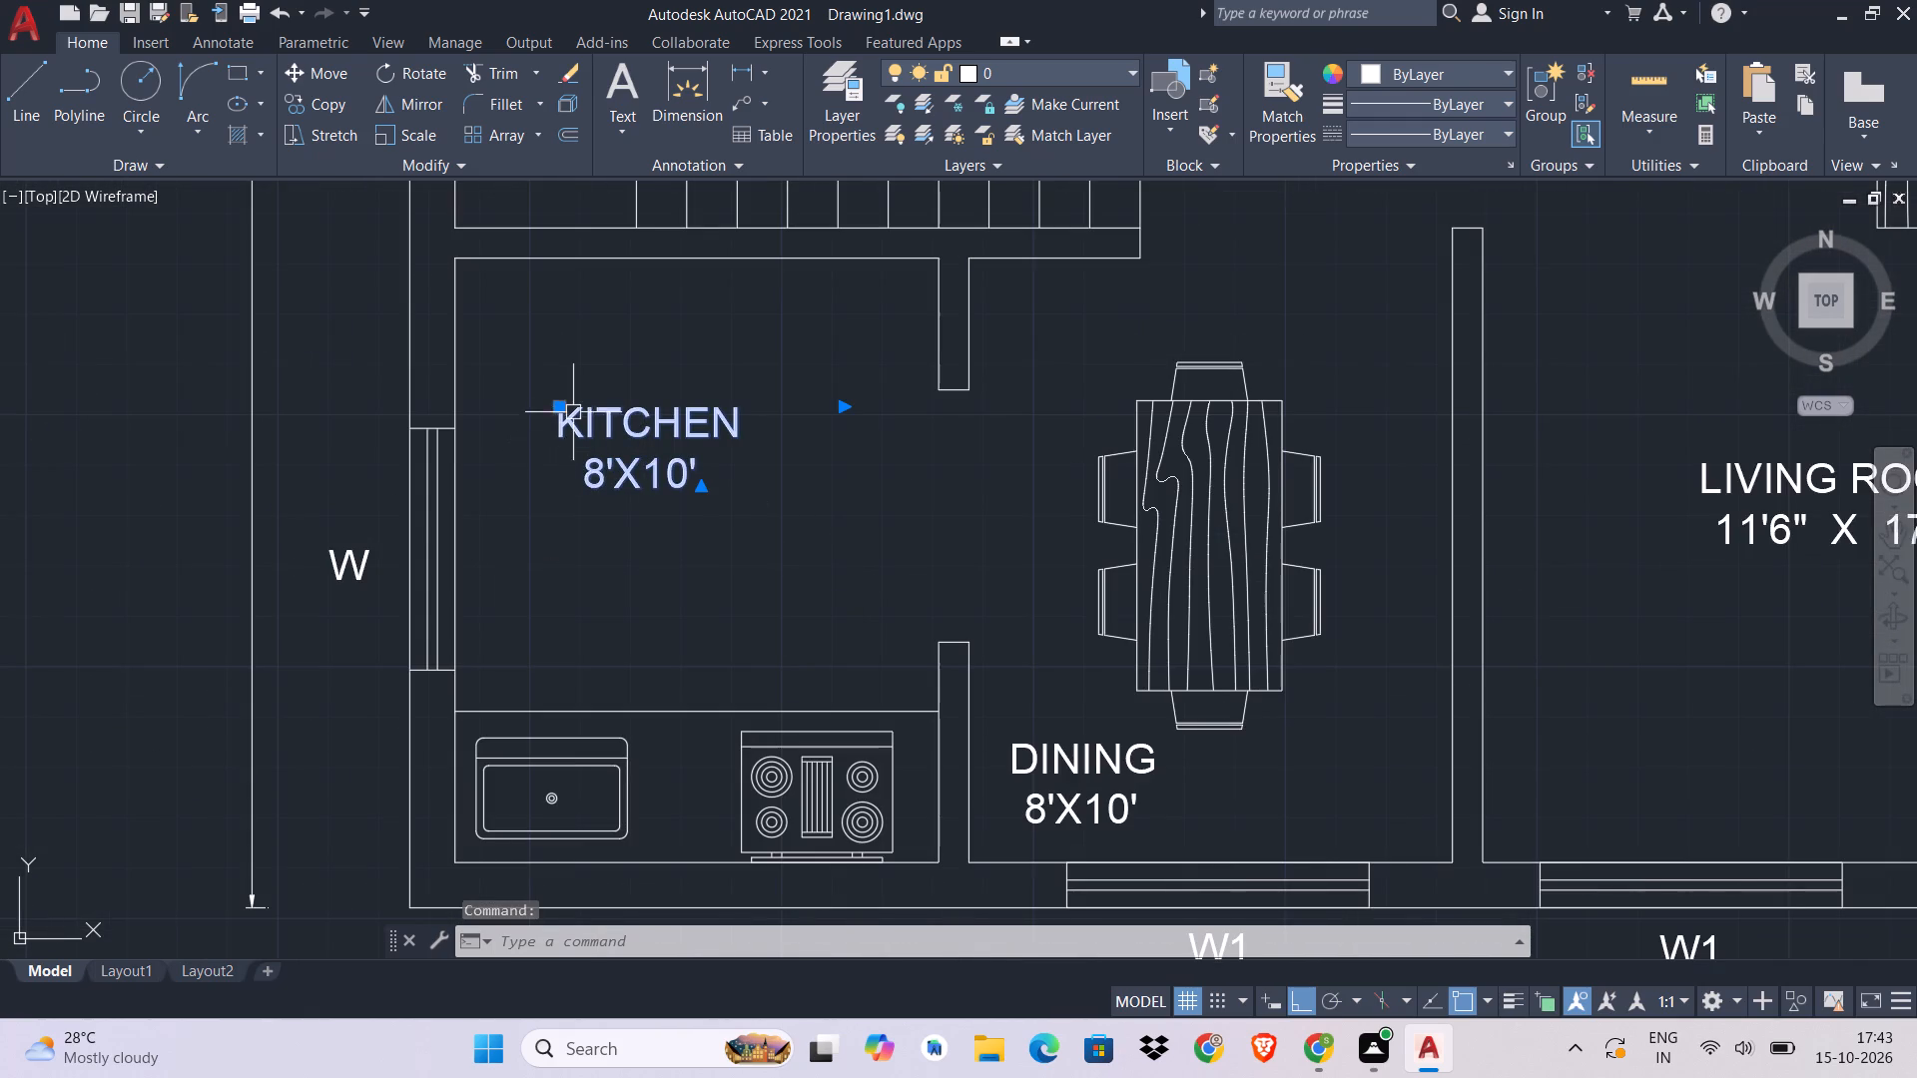
{"action": "left_click", "coordinate": [558, 406]}
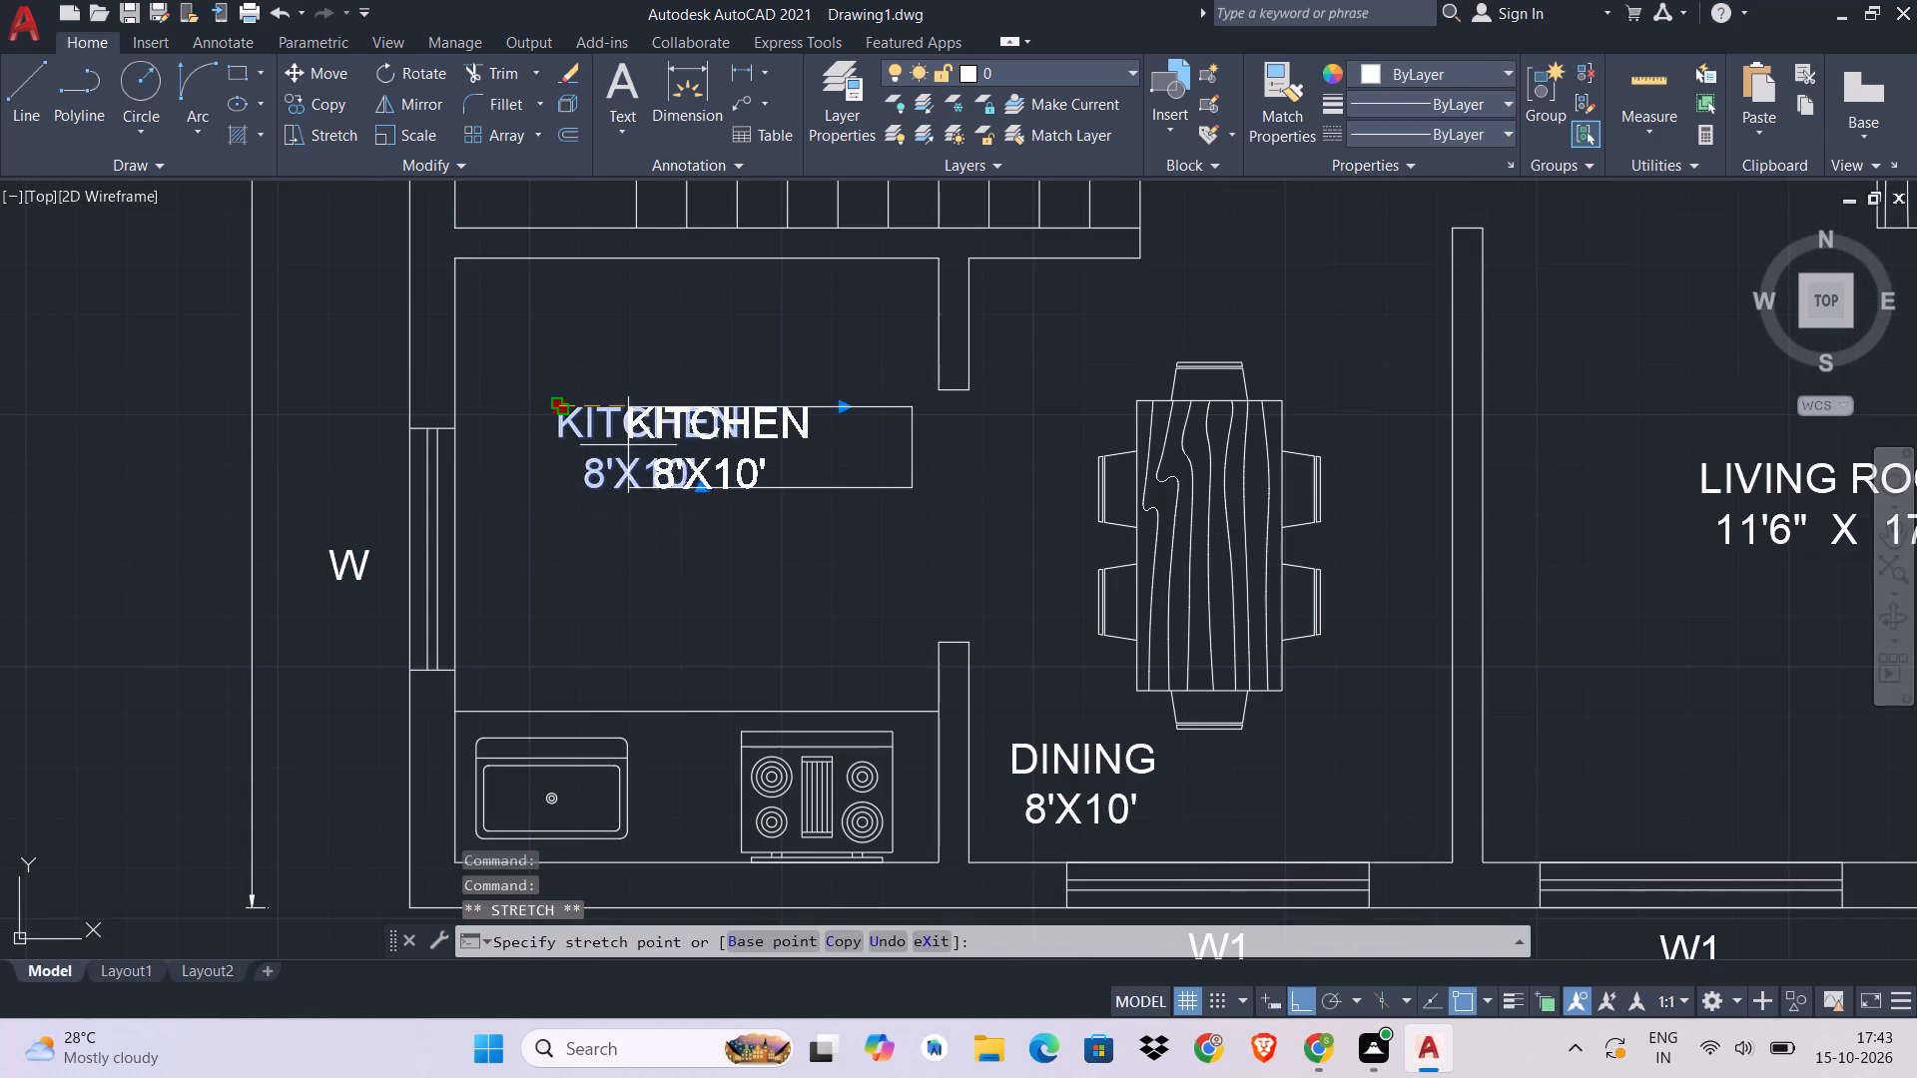
{"action": "key", "text": "ctrl+l"}
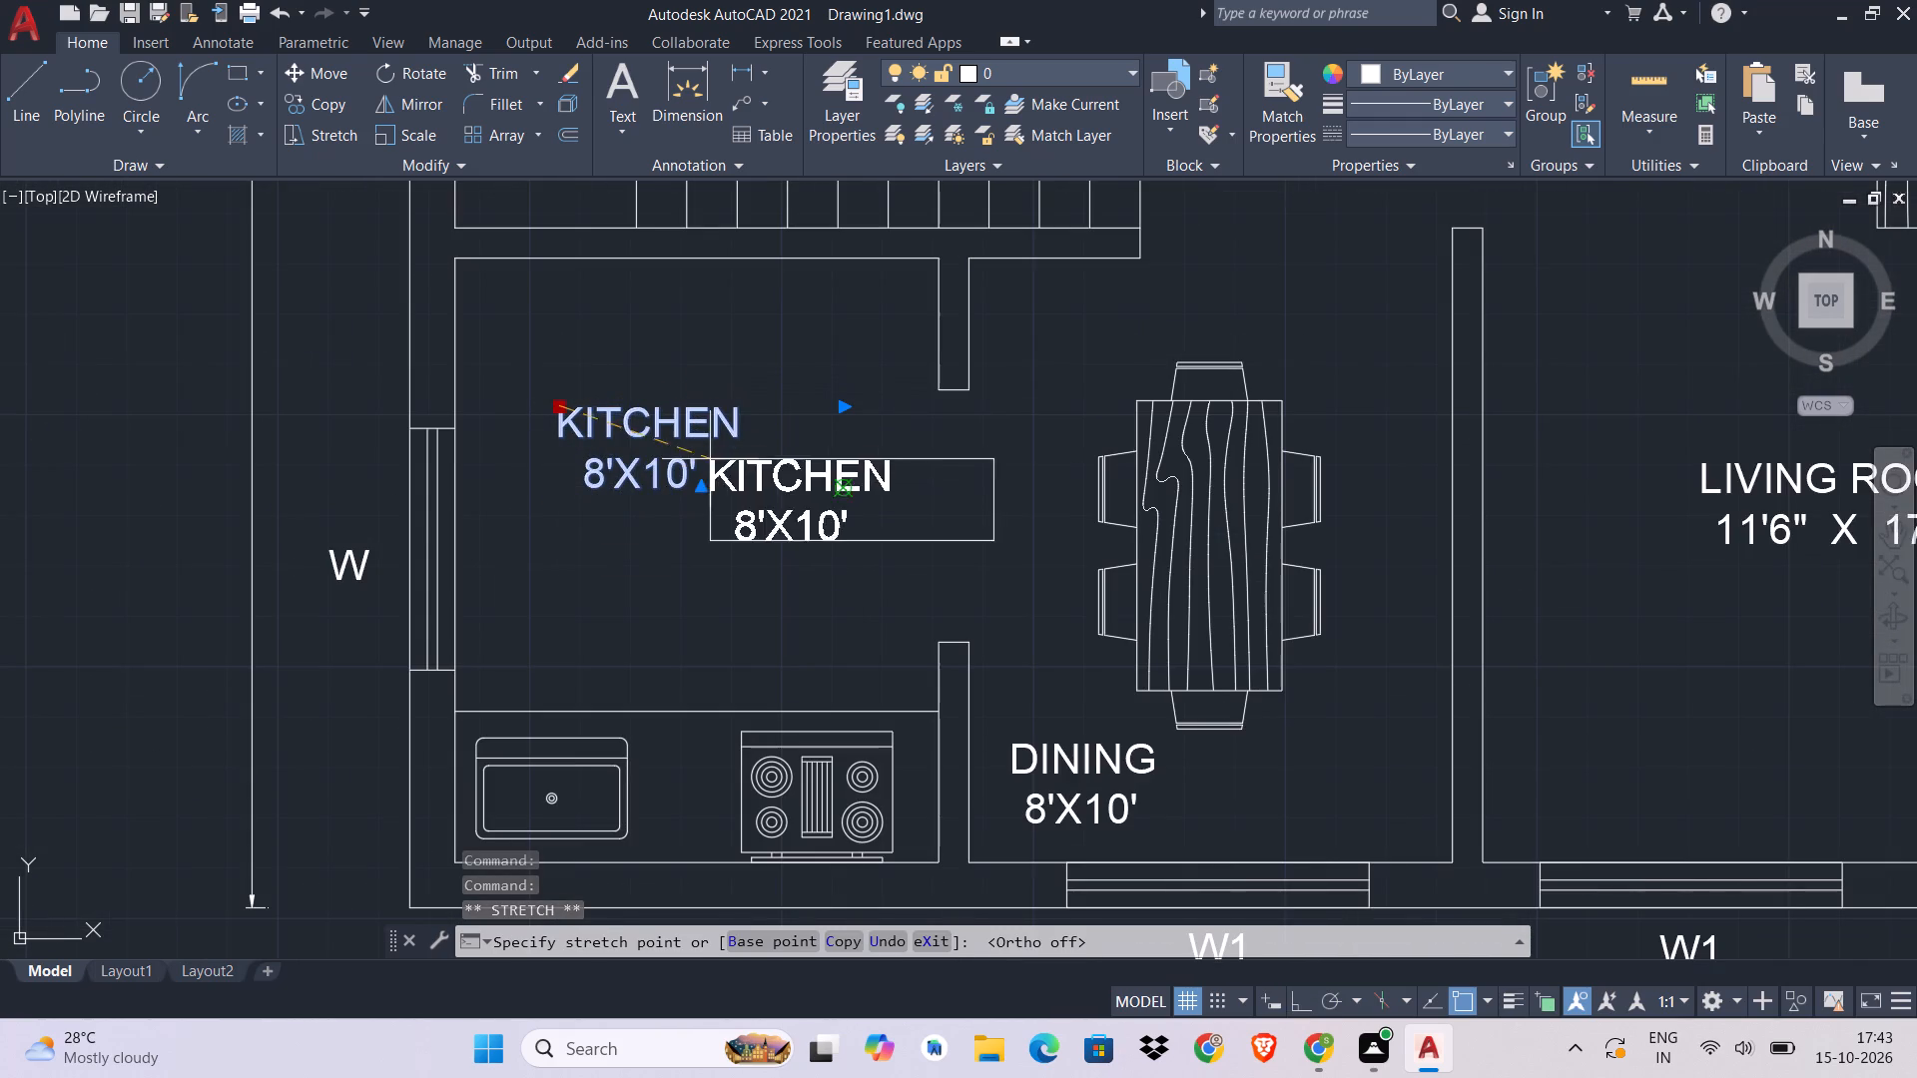
{"action": "left_click", "coordinate": [625, 460]}
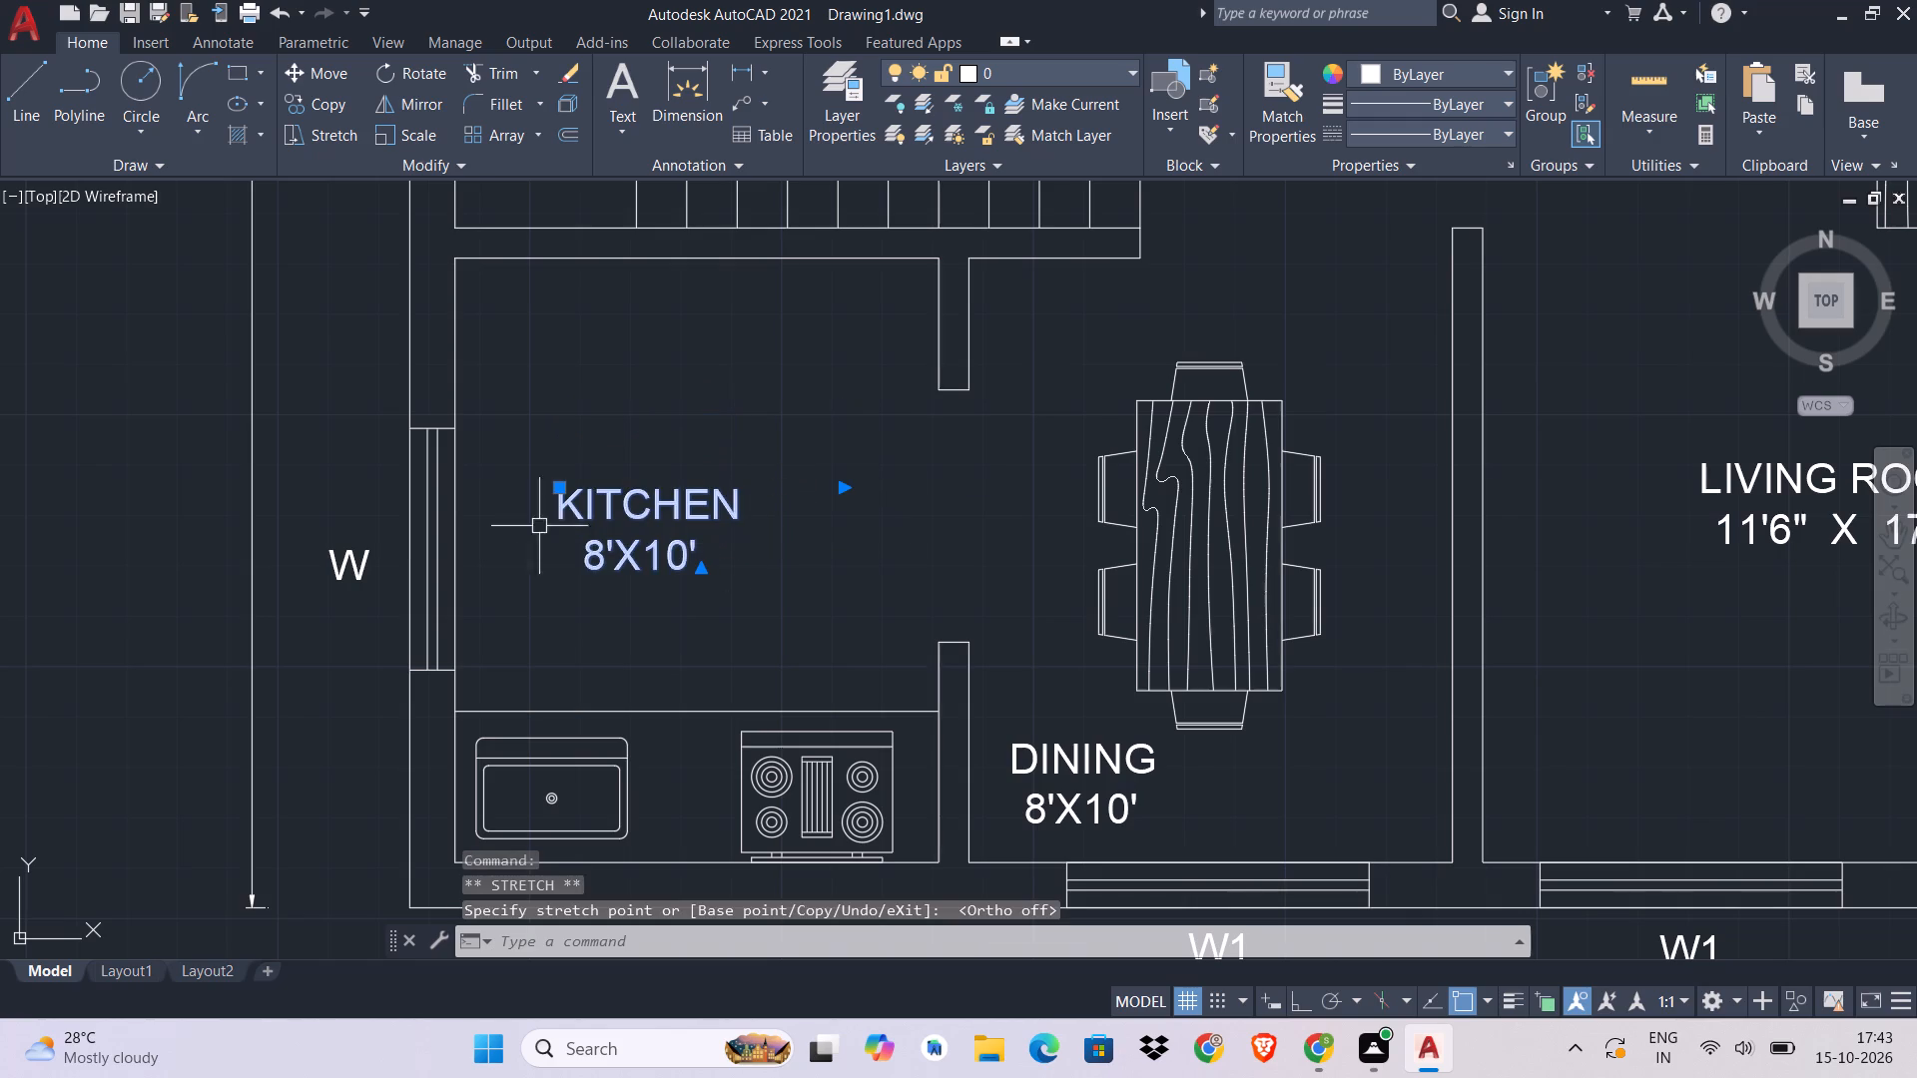
{"action": "left_click", "coordinate": [567, 484]}
{"action": "left_click", "coordinate": [554, 487]}
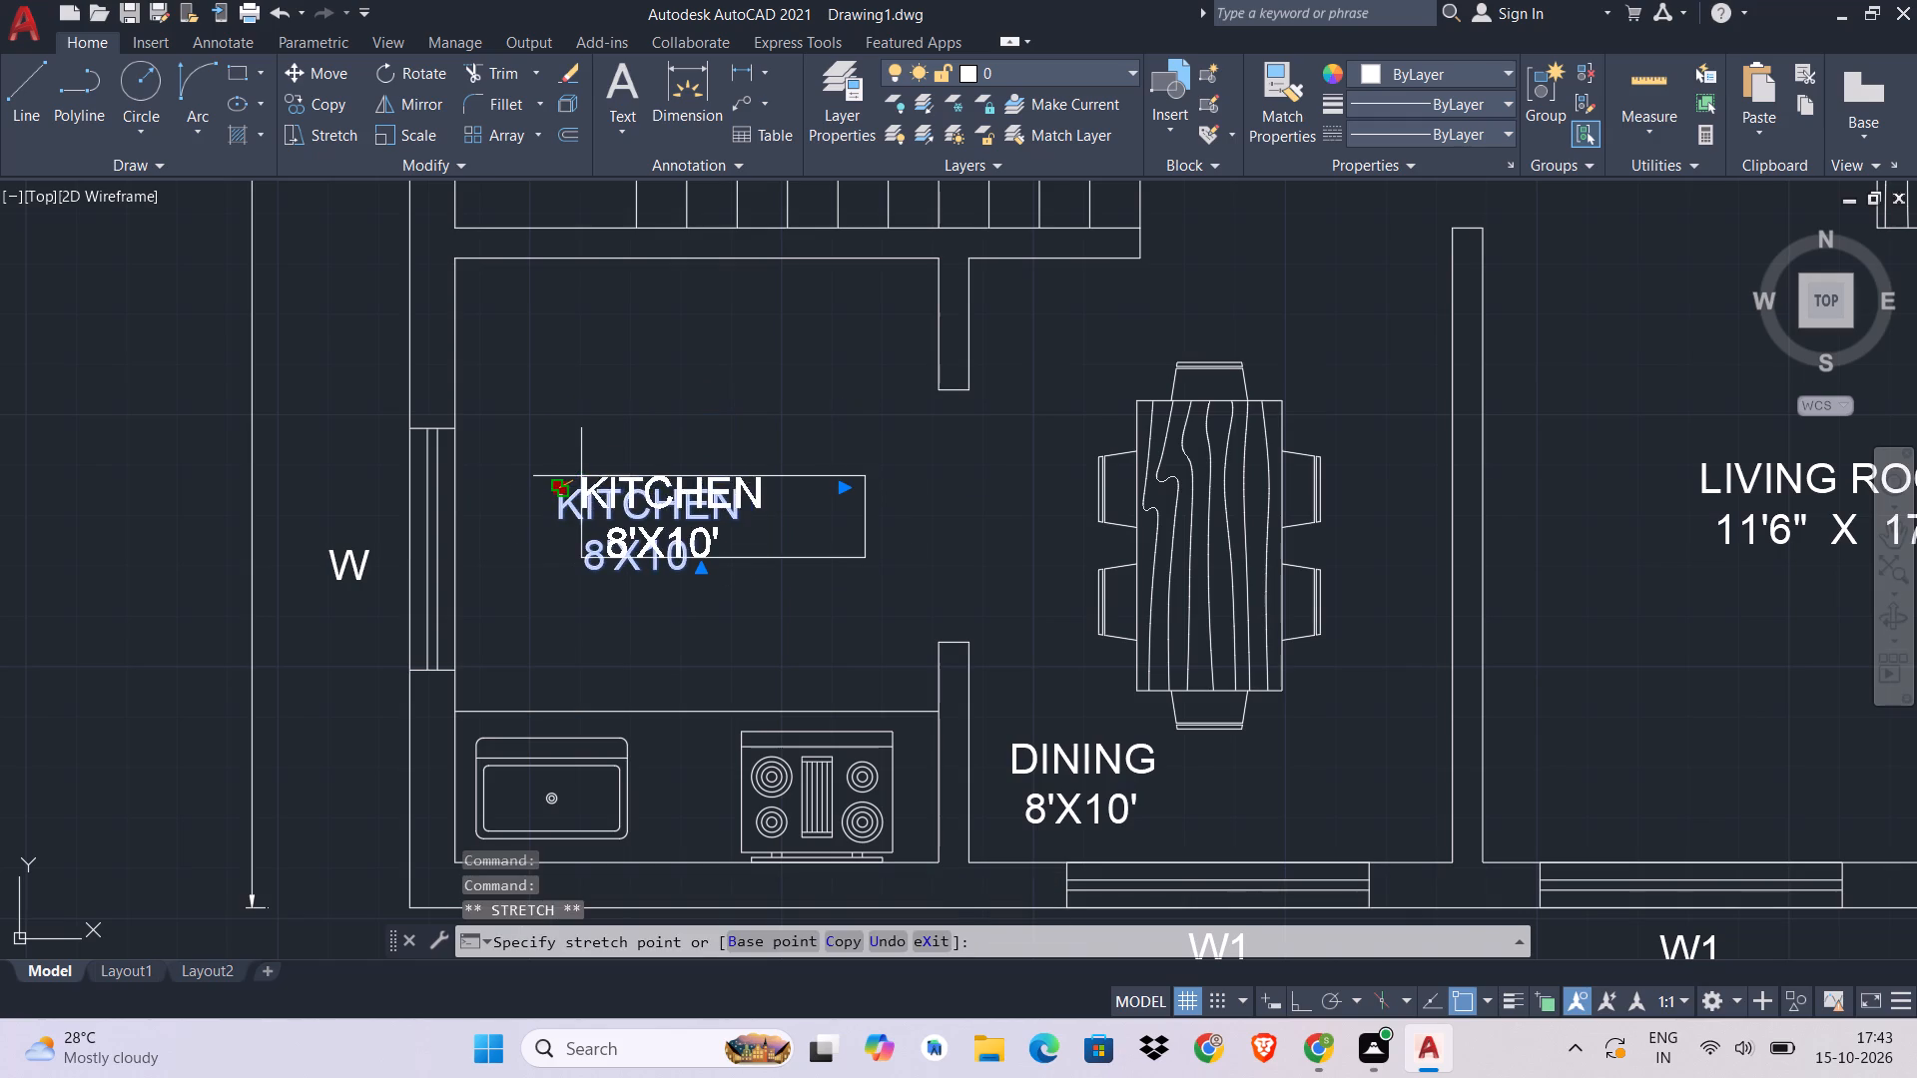
{"action": "left_click", "coordinate": [581, 476]}
{"action": "left_click", "coordinate": [561, 482]}
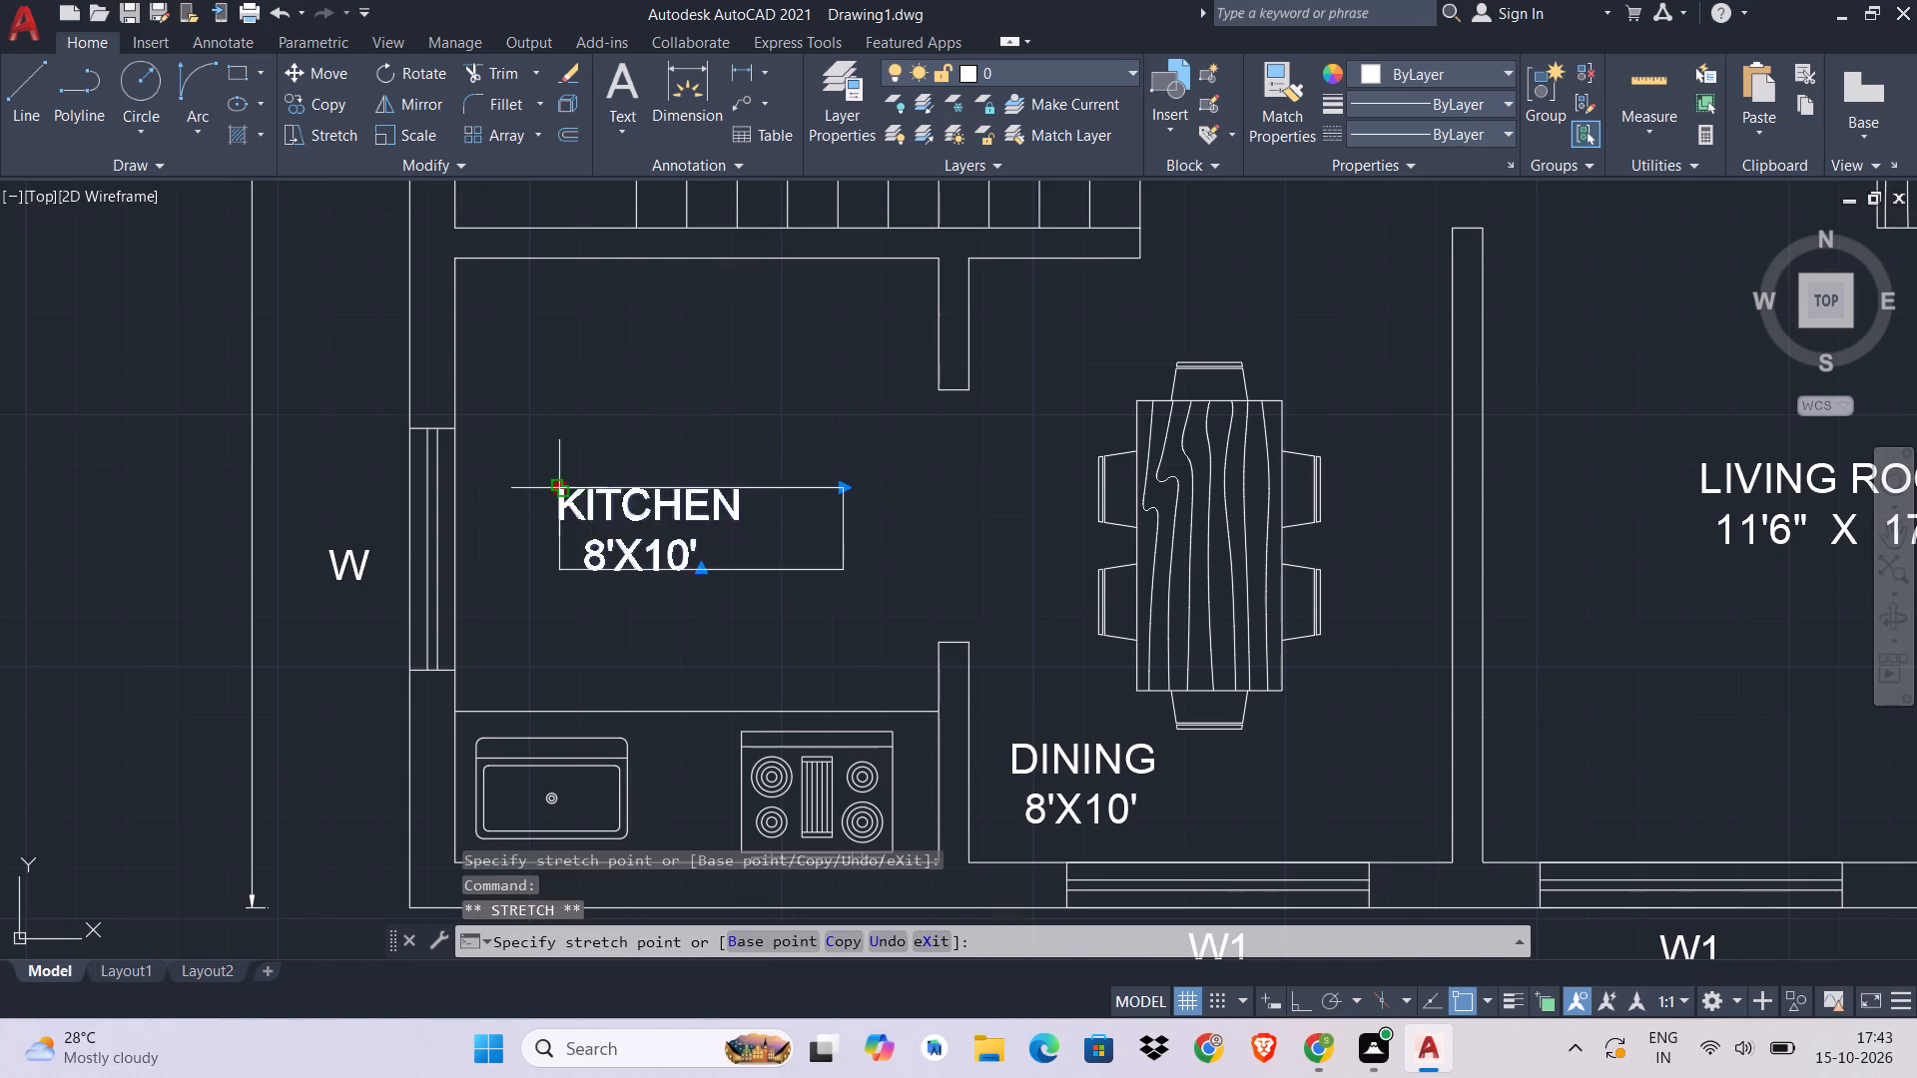
{"action": "left_click", "coordinate": [605, 453]}
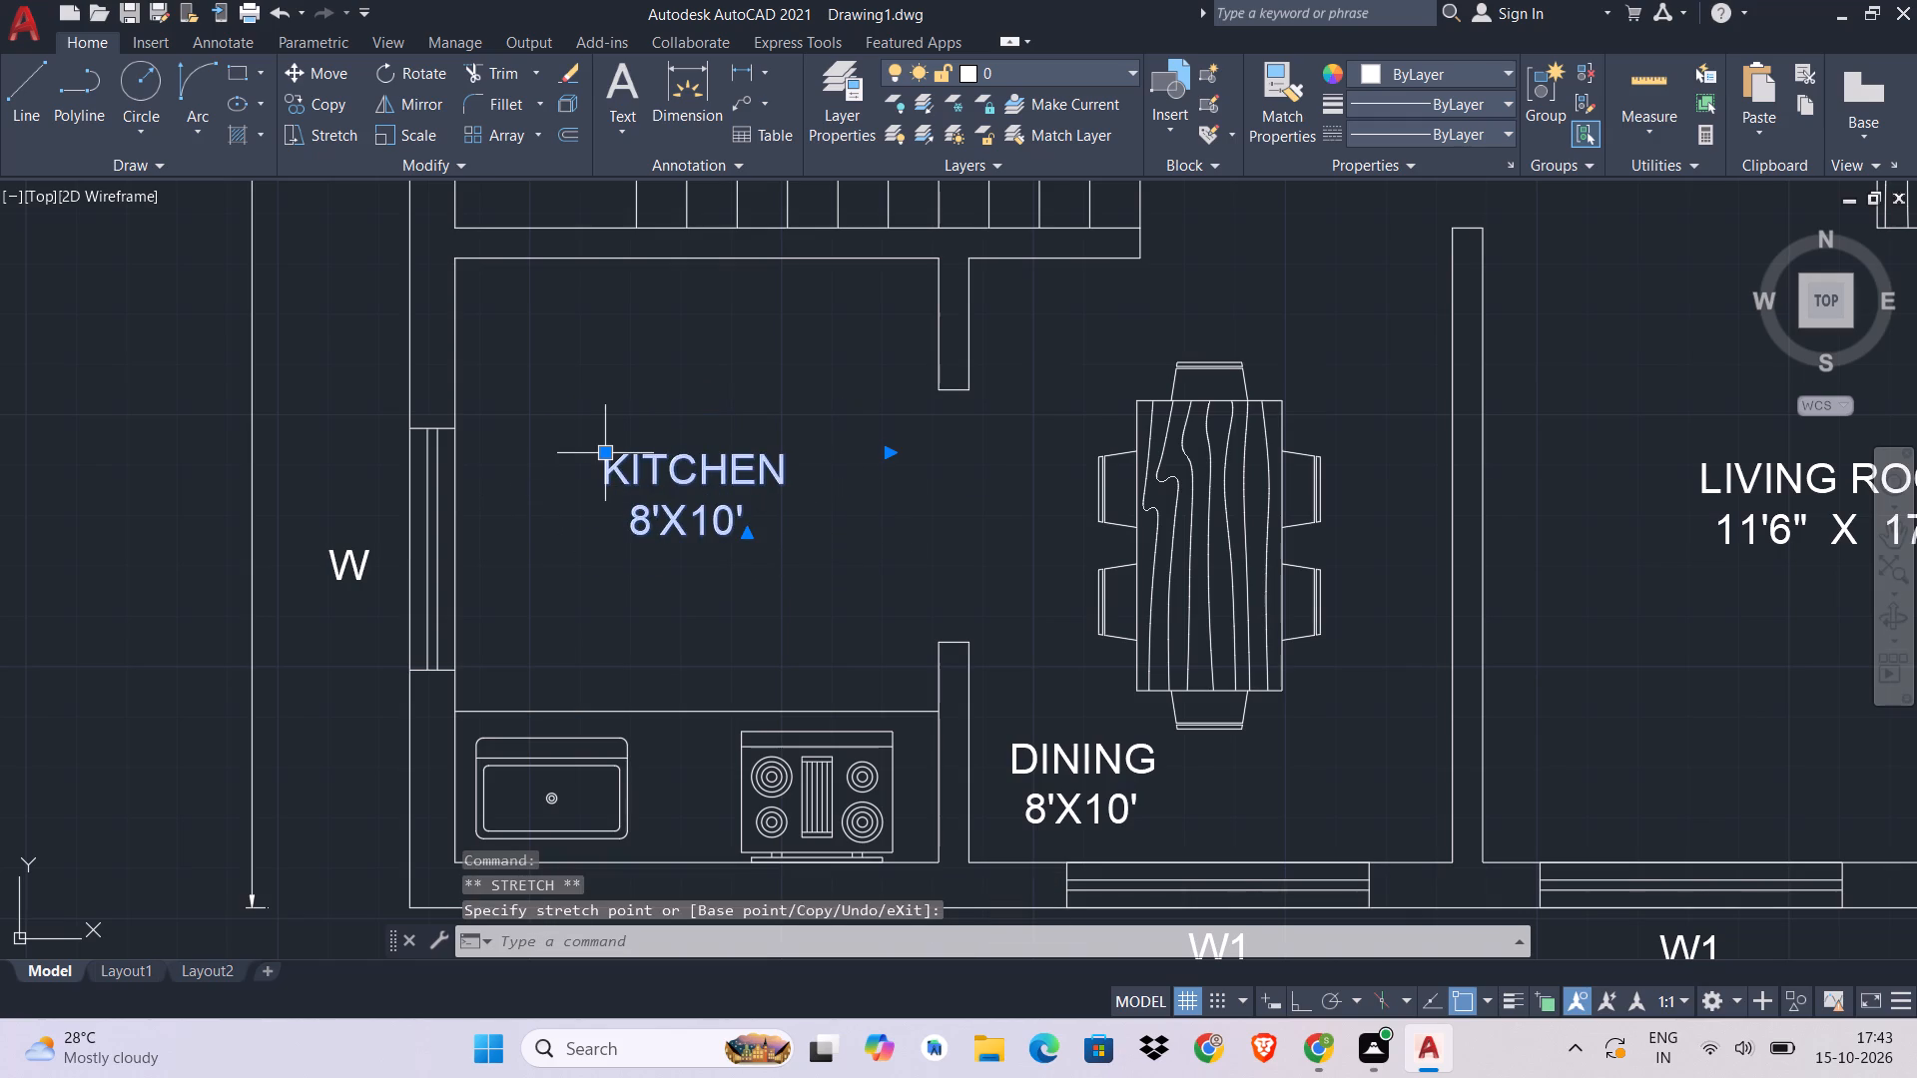
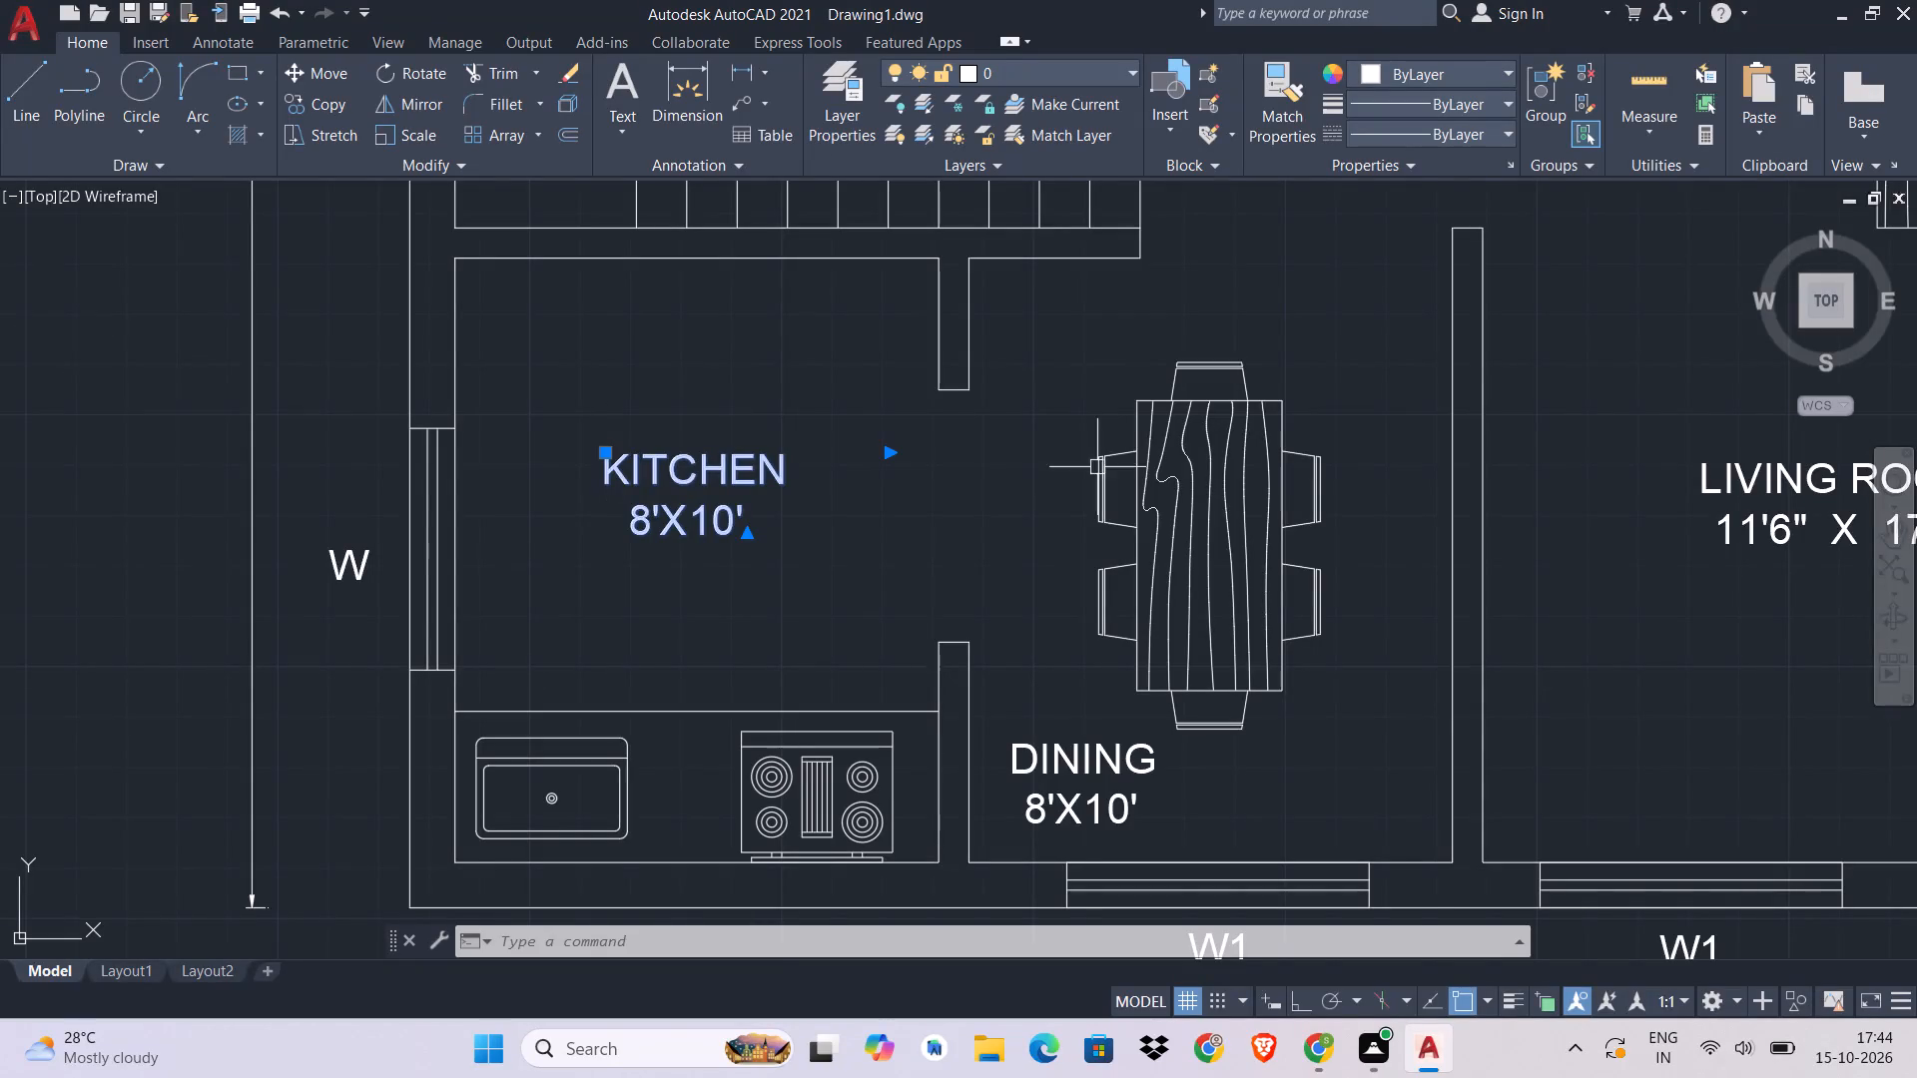
Clear the KITCHEN label selection and select the bed in the right-hand bedroom, below the BED ROOM 14' X 14'6" label.
{"action": "key", "text": "Escape"}
{"action": "scroll", "coordinate": [960, 449], "scroll_direction": "up", "scroll_amount": 1}
{"action": "scroll", "coordinate": [968, 446], "scroll_direction": "down", "scroll_amount": 1}
{"action": "middle_click_drag", "start_coordinate": [968, 446], "coordinate": [838, 663]}
{"action": "scroll", "coordinate": [852, 611], "scroll_direction": "down", "scroll_amount": 2}
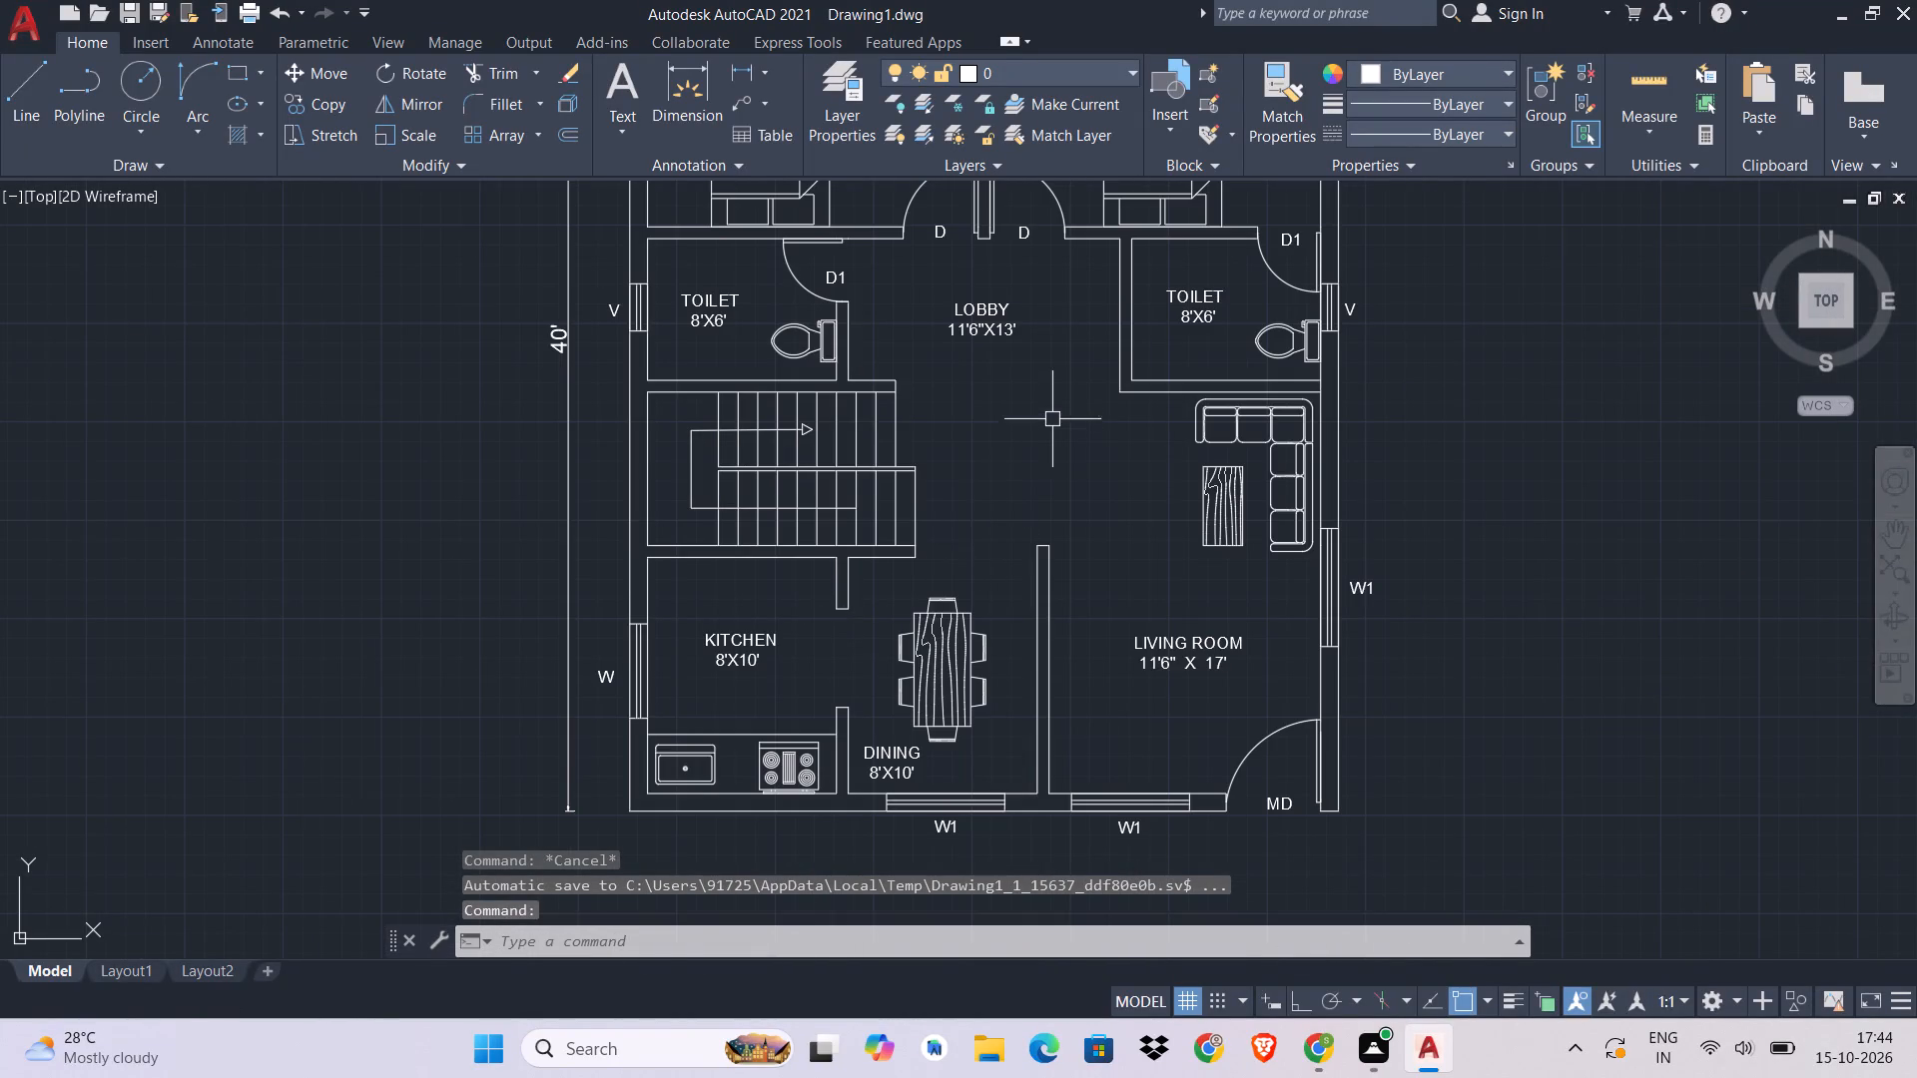
{"action": "middle_click_drag", "start_coordinate": [1045, 421], "coordinate": [1024, 580]}
{"action": "middle_click_drag", "start_coordinate": [1010, 333], "coordinate": [952, 586]}
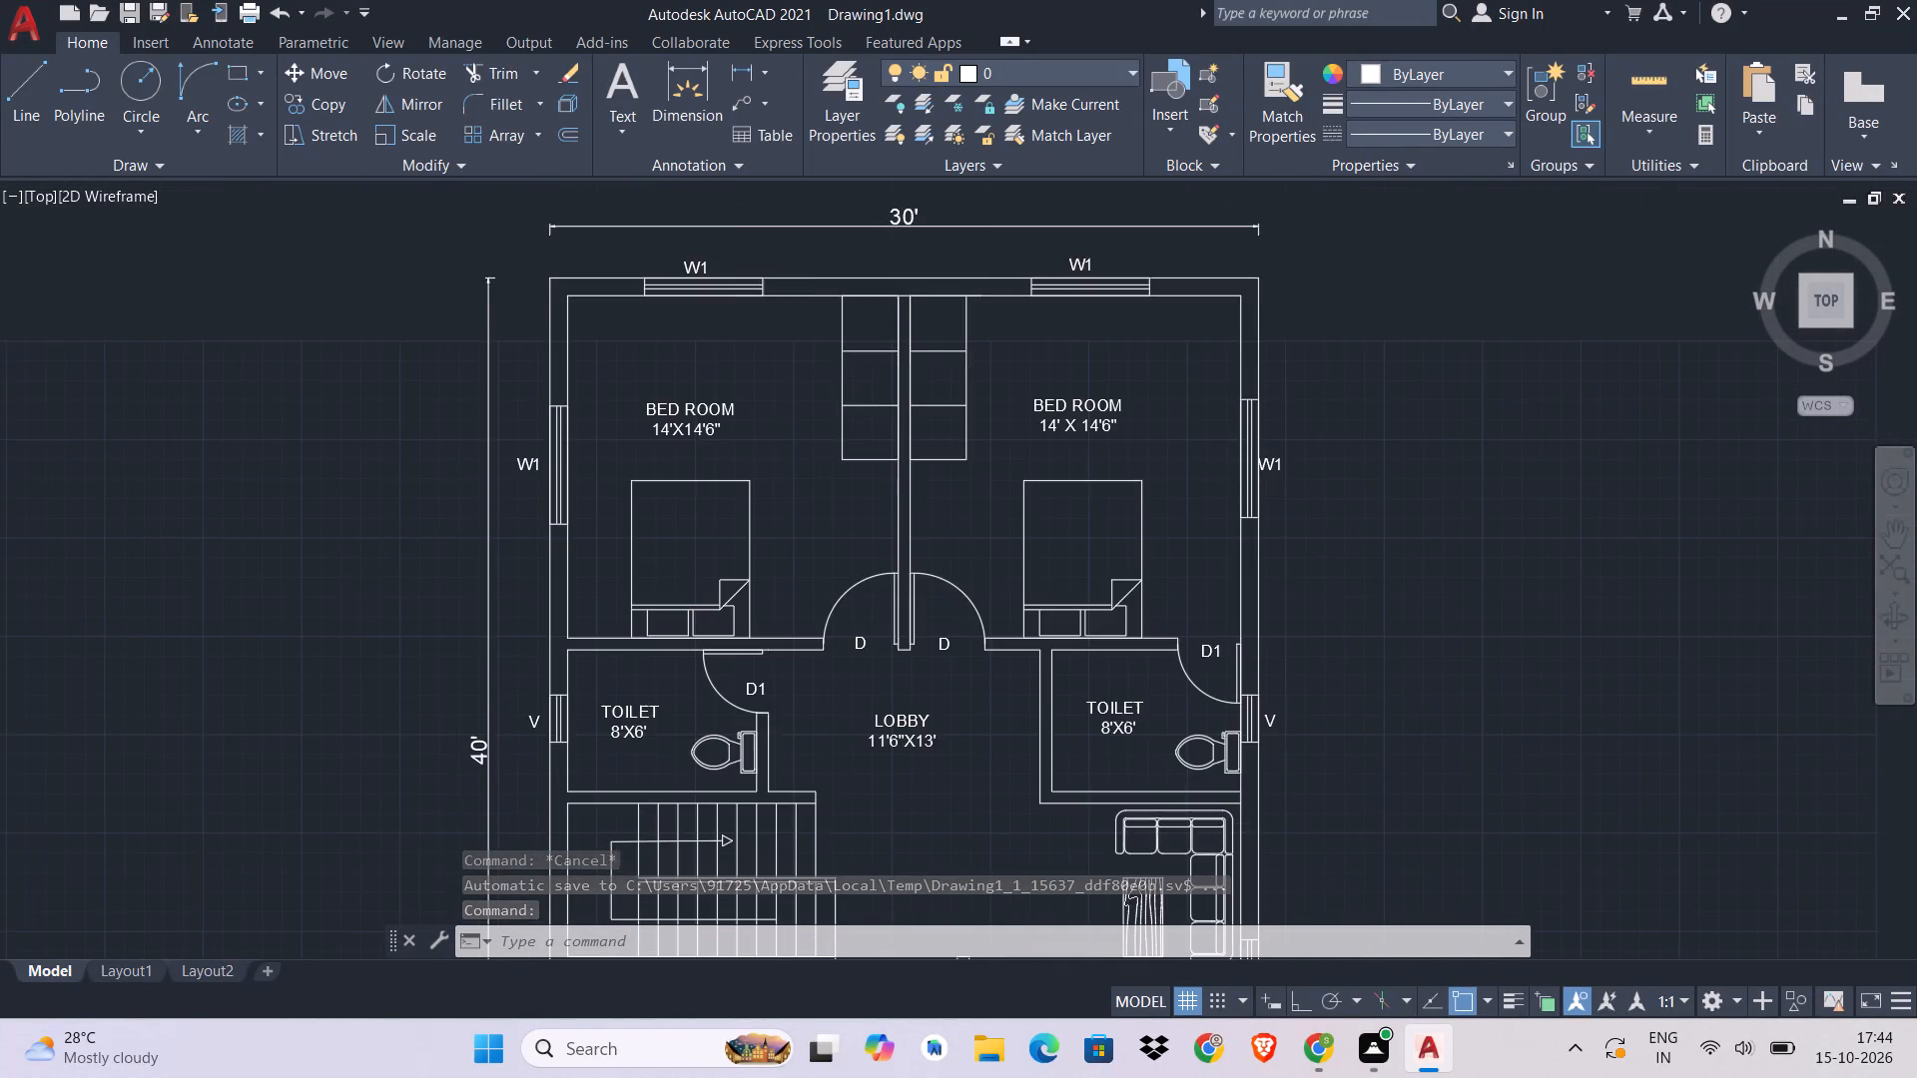
{"action": "scroll", "coordinate": [987, 524], "scroll_direction": "up", "scroll_amount": 2}
{"action": "left_click", "coordinate": [1313, 698]}
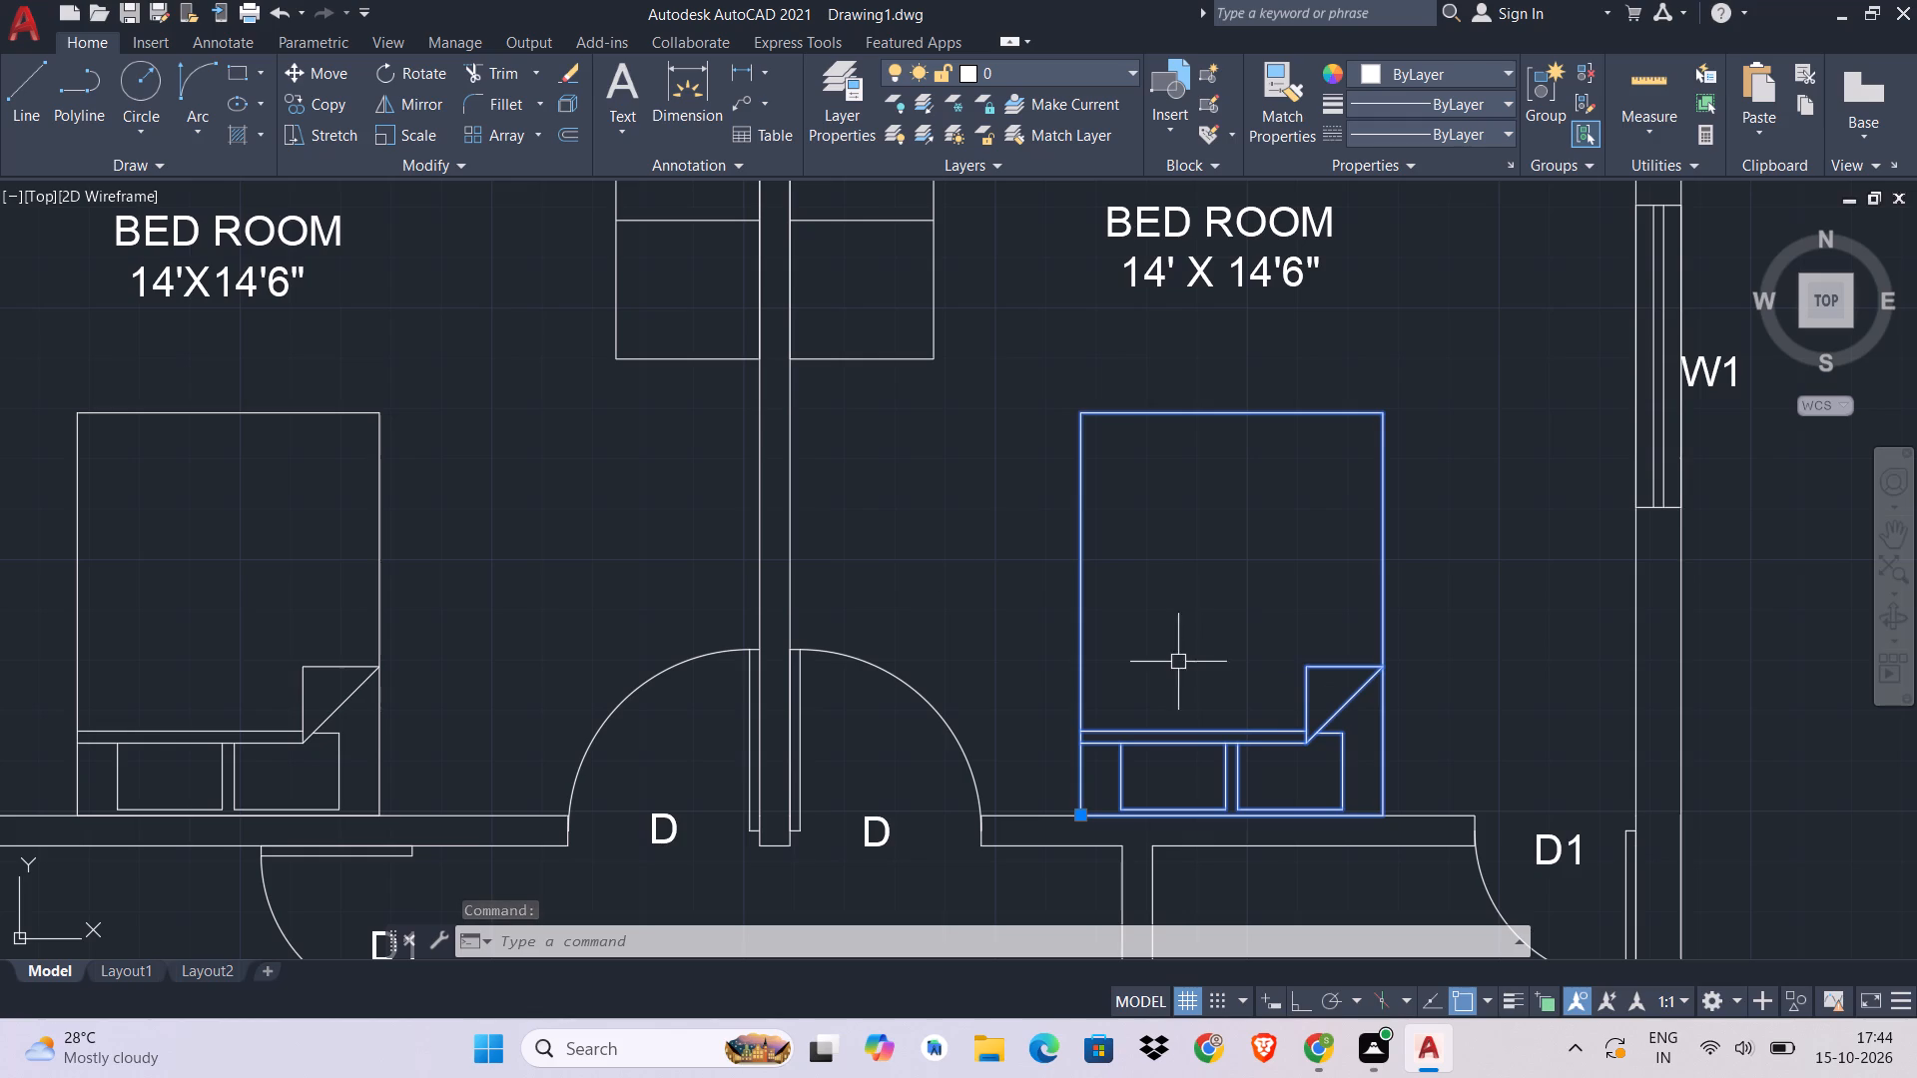
{"action": "middle_click_drag", "start_coordinate": [383, 361], "coordinate": [388, 494]}
{"action": "scroll", "coordinate": [405, 470], "scroll_direction": "down", "scroll_amount": 1}
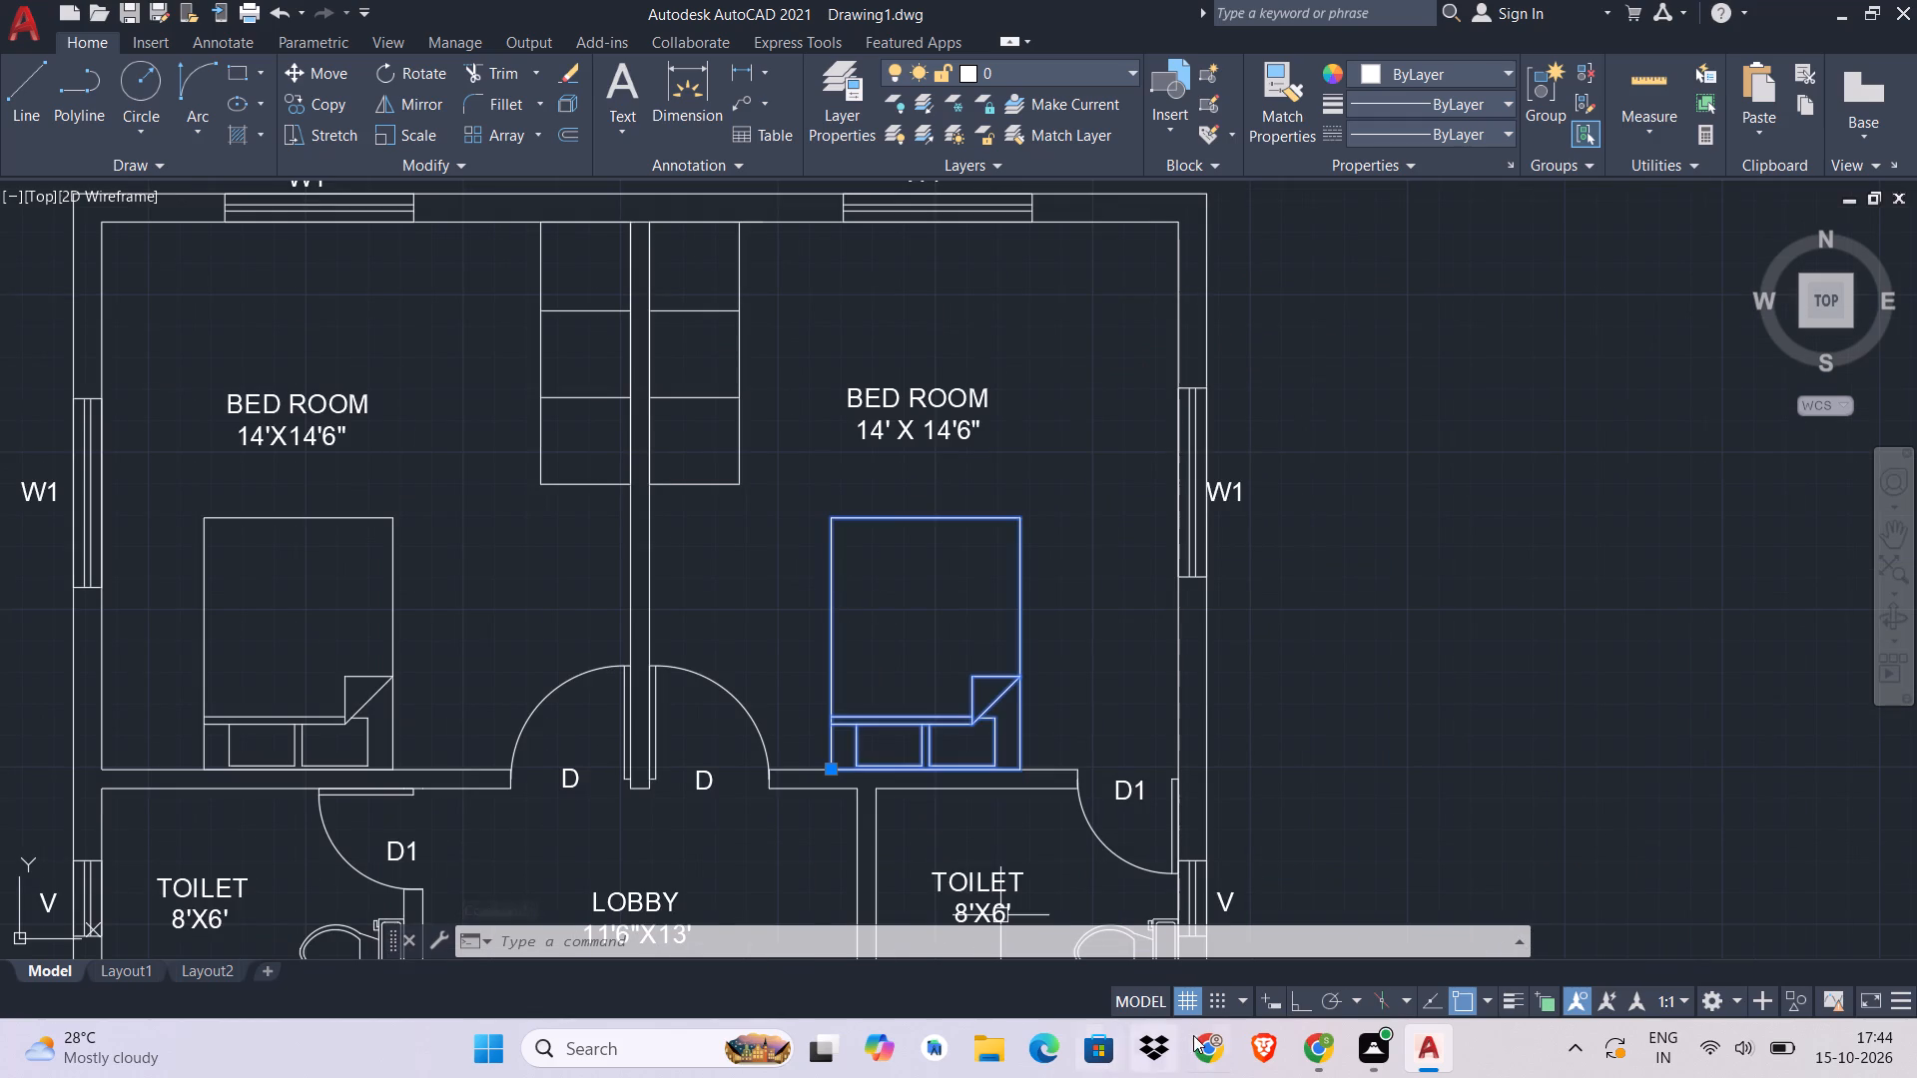
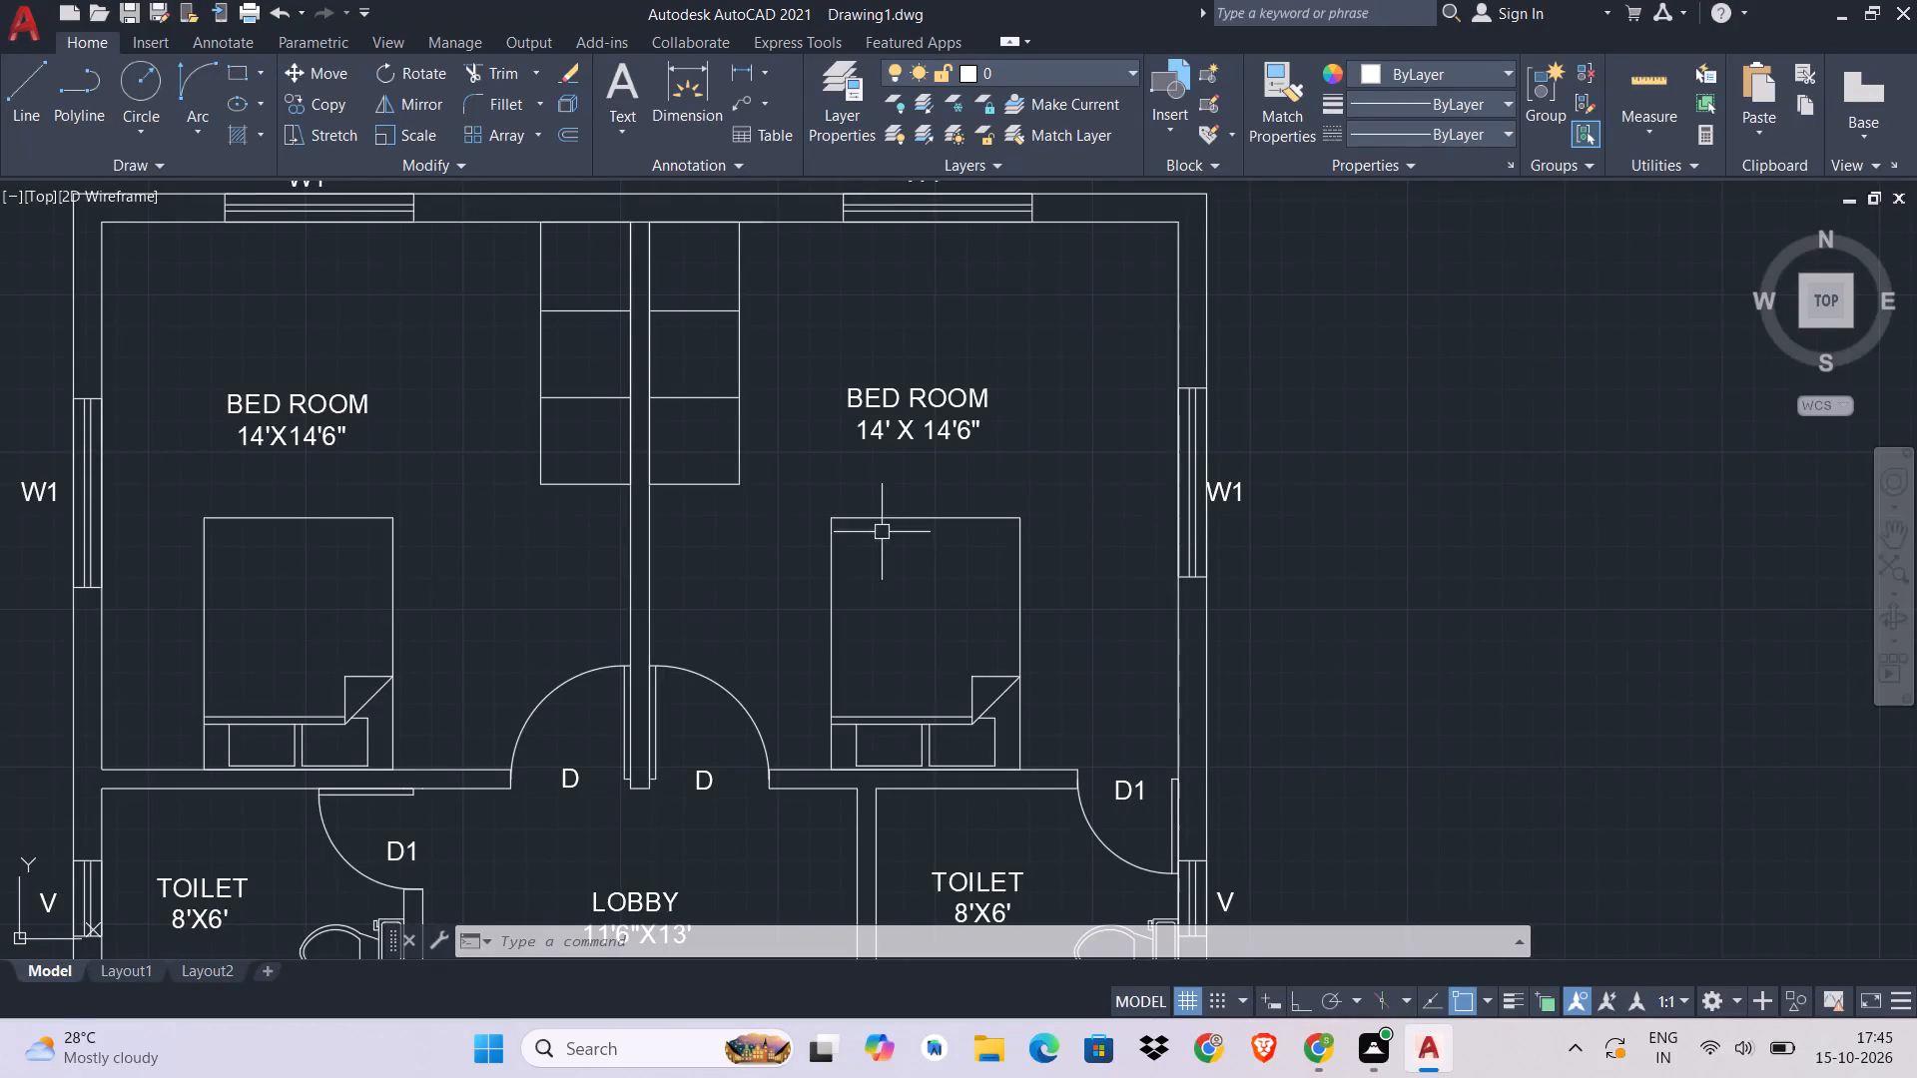
Delete the short line segment closing the top of the partition wall between the two bedrooms, where it meets the outer wall.
{"action": "scroll", "coordinate": [640, 226], "scroll_direction": "up", "scroll_amount": 4}
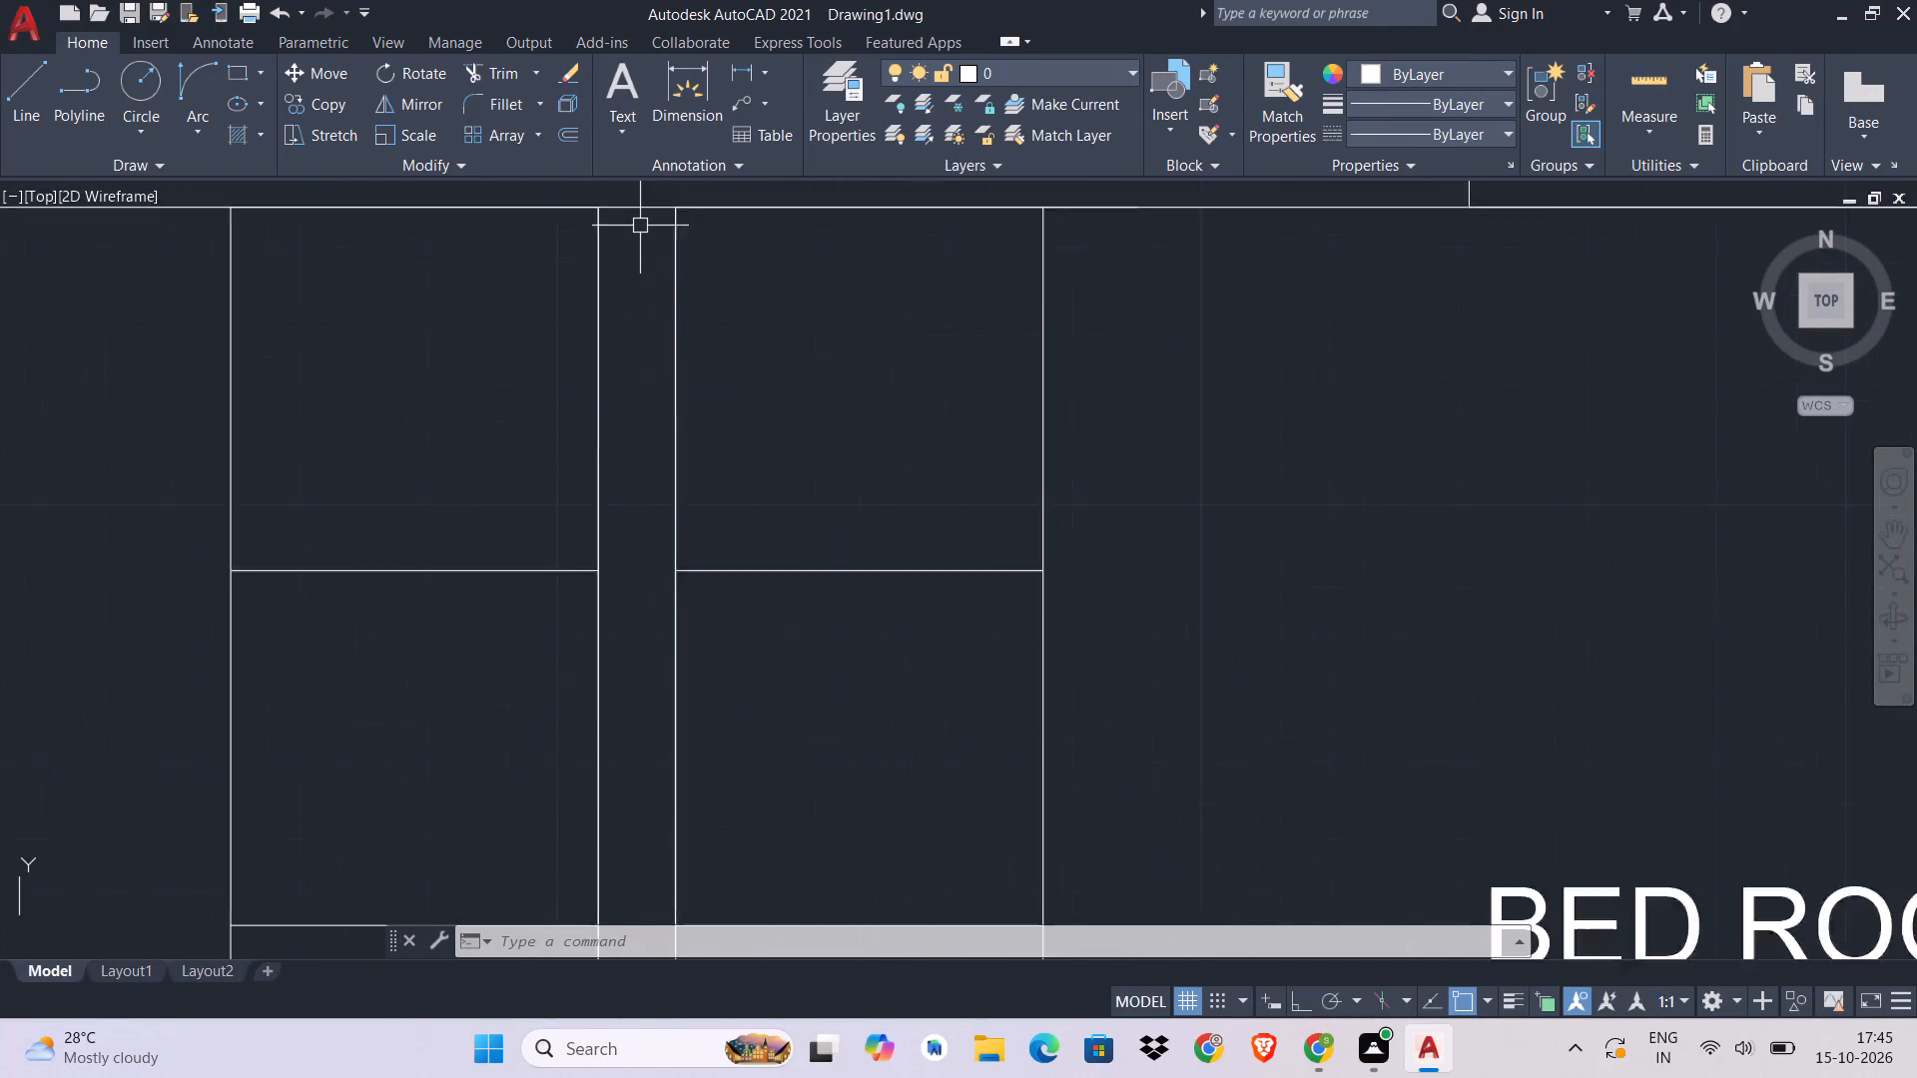
{"action": "middle_click_drag", "start_coordinate": [648, 178], "coordinate": [634, 417]}
{"action": "middle_click_drag", "start_coordinate": [636, 406], "coordinate": [651, 668]}
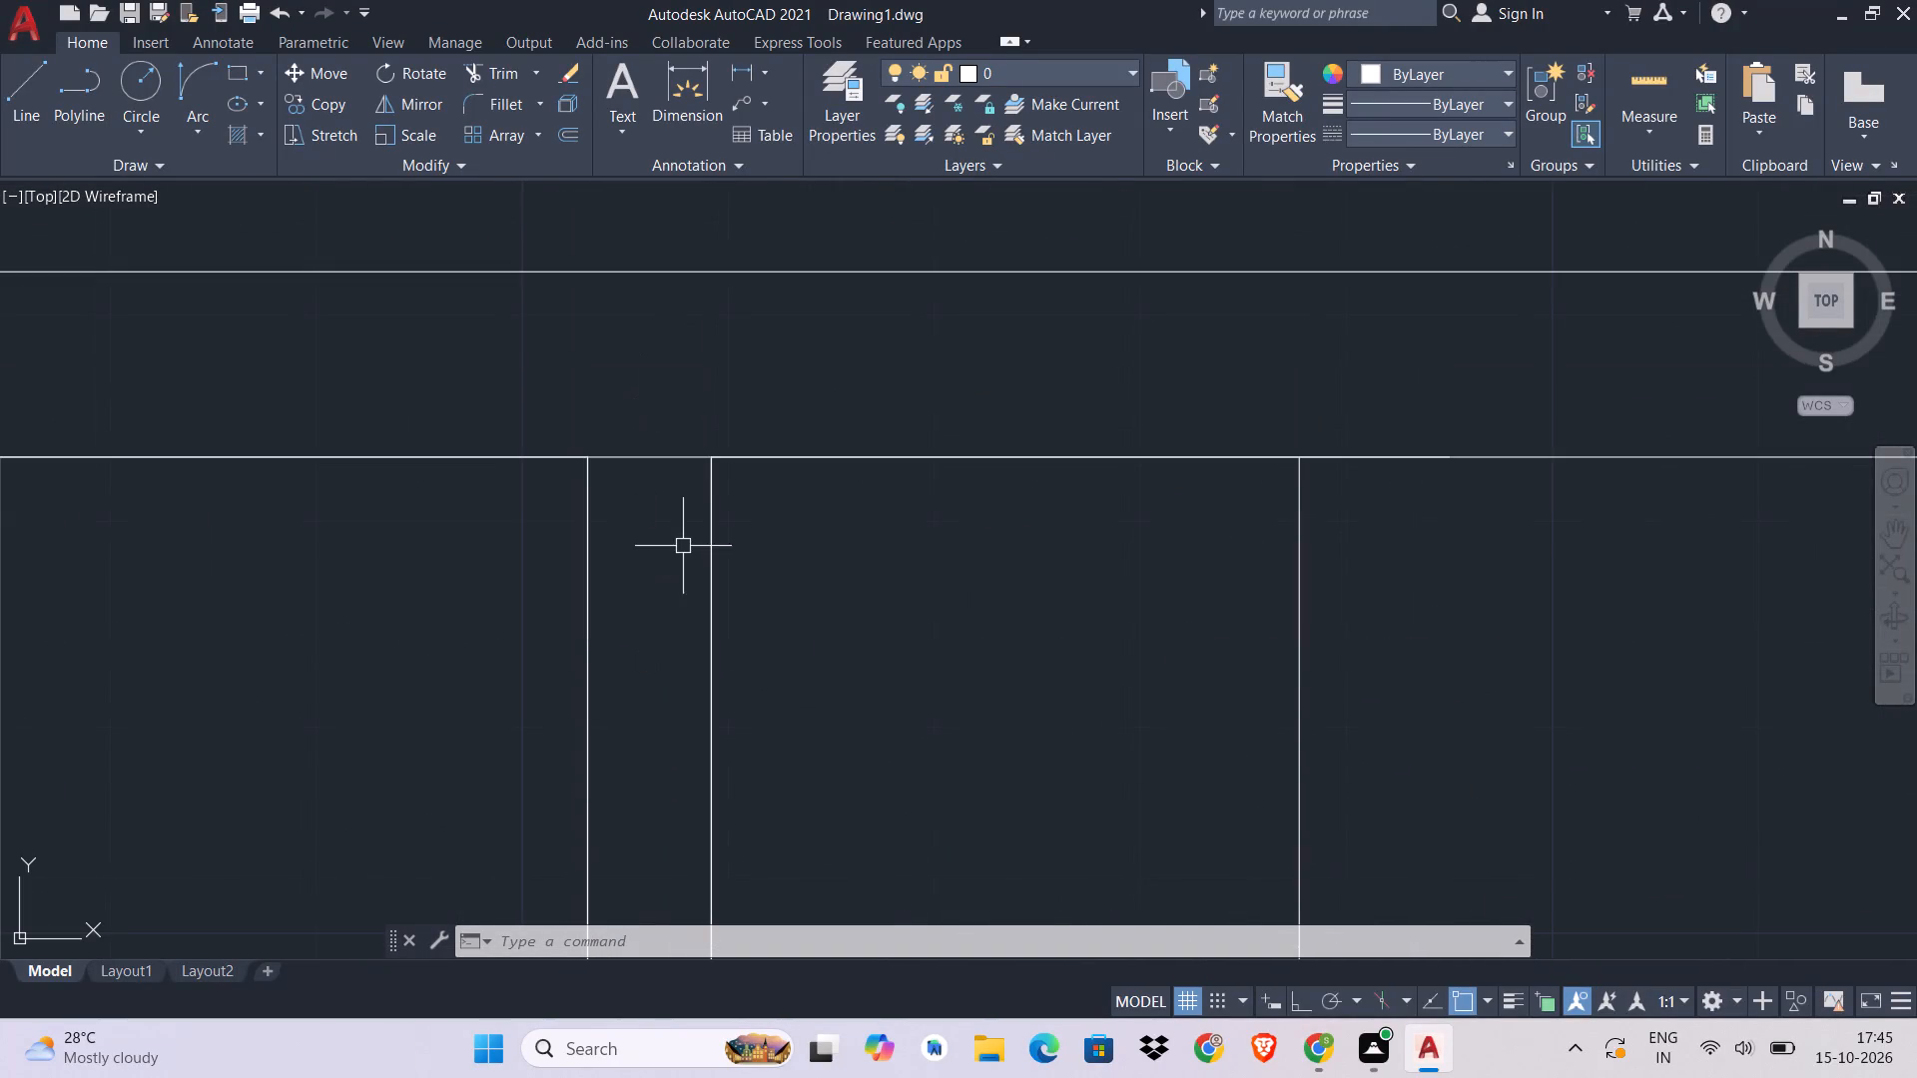
{"action": "left_click", "coordinate": [683, 472]}
{"action": "left_click", "coordinate": [662, 432]}
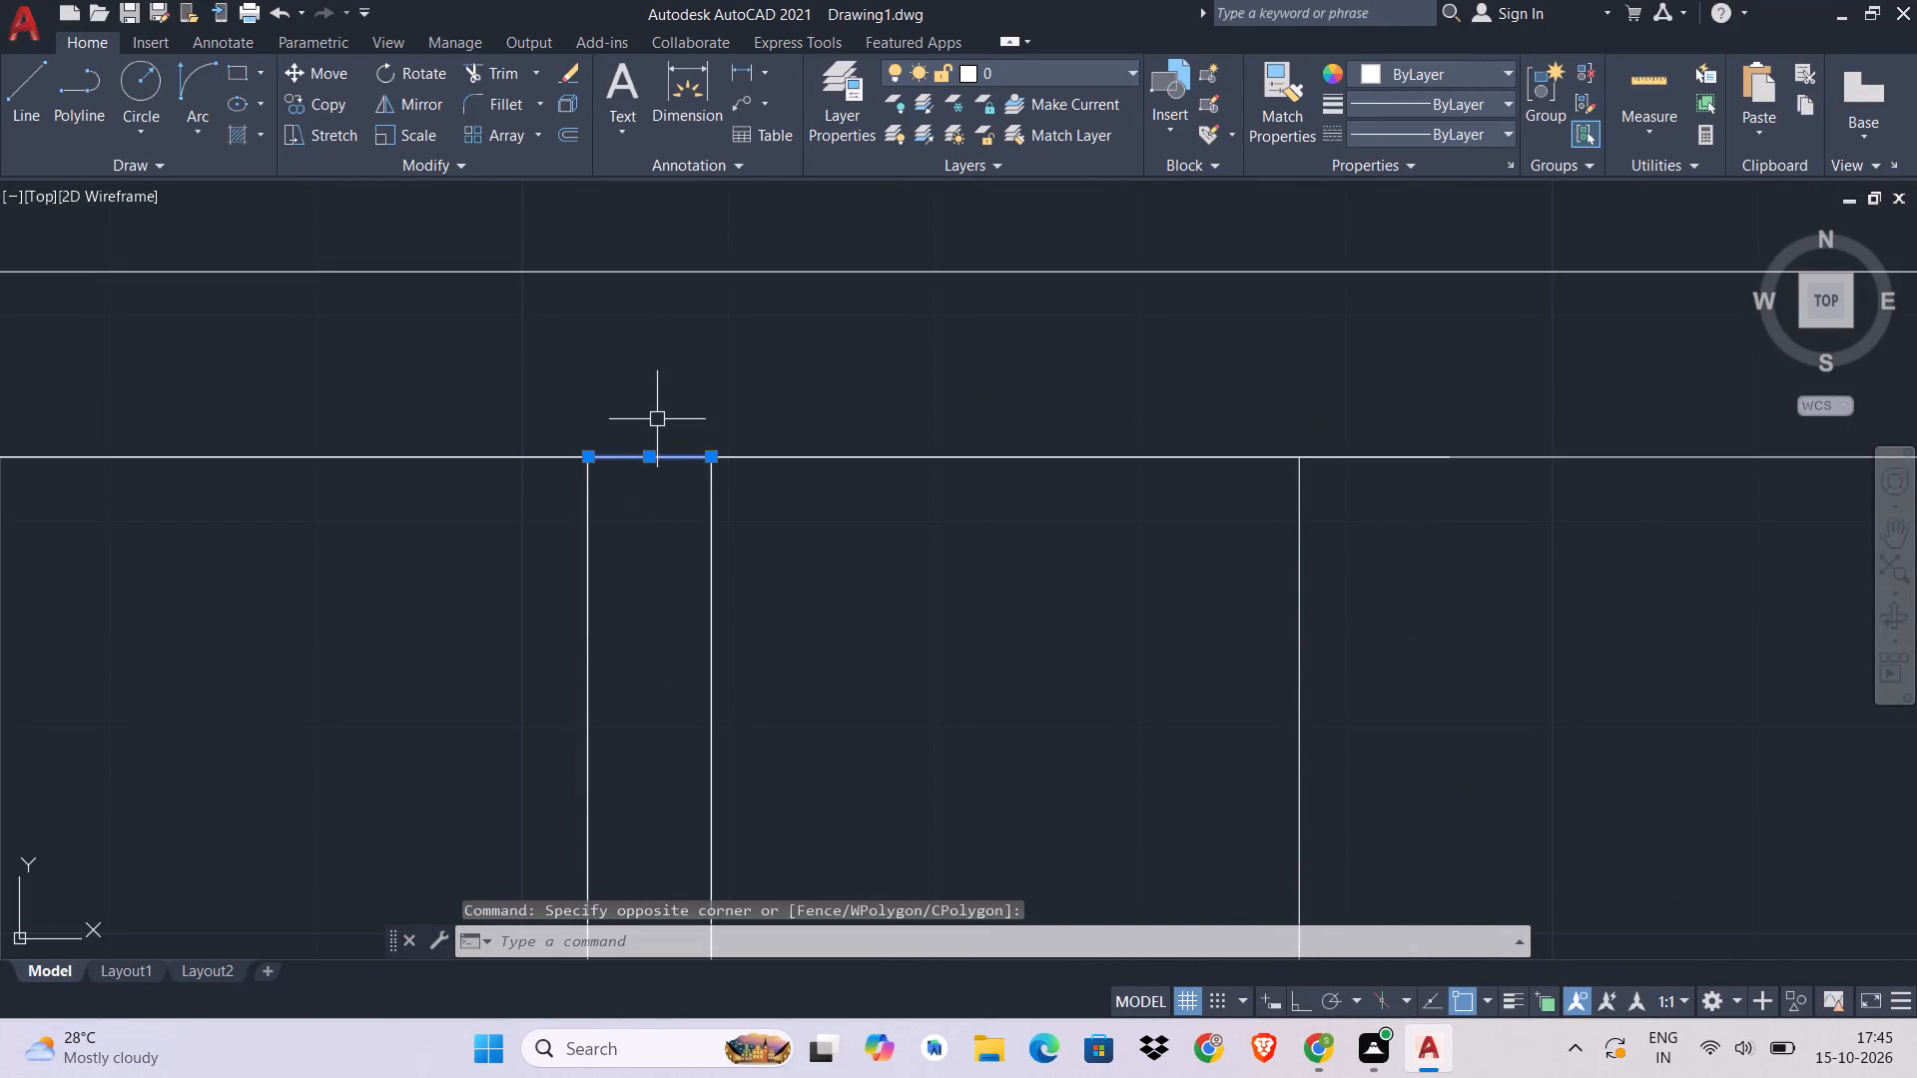
{"action": "key", "text": "Delete"}
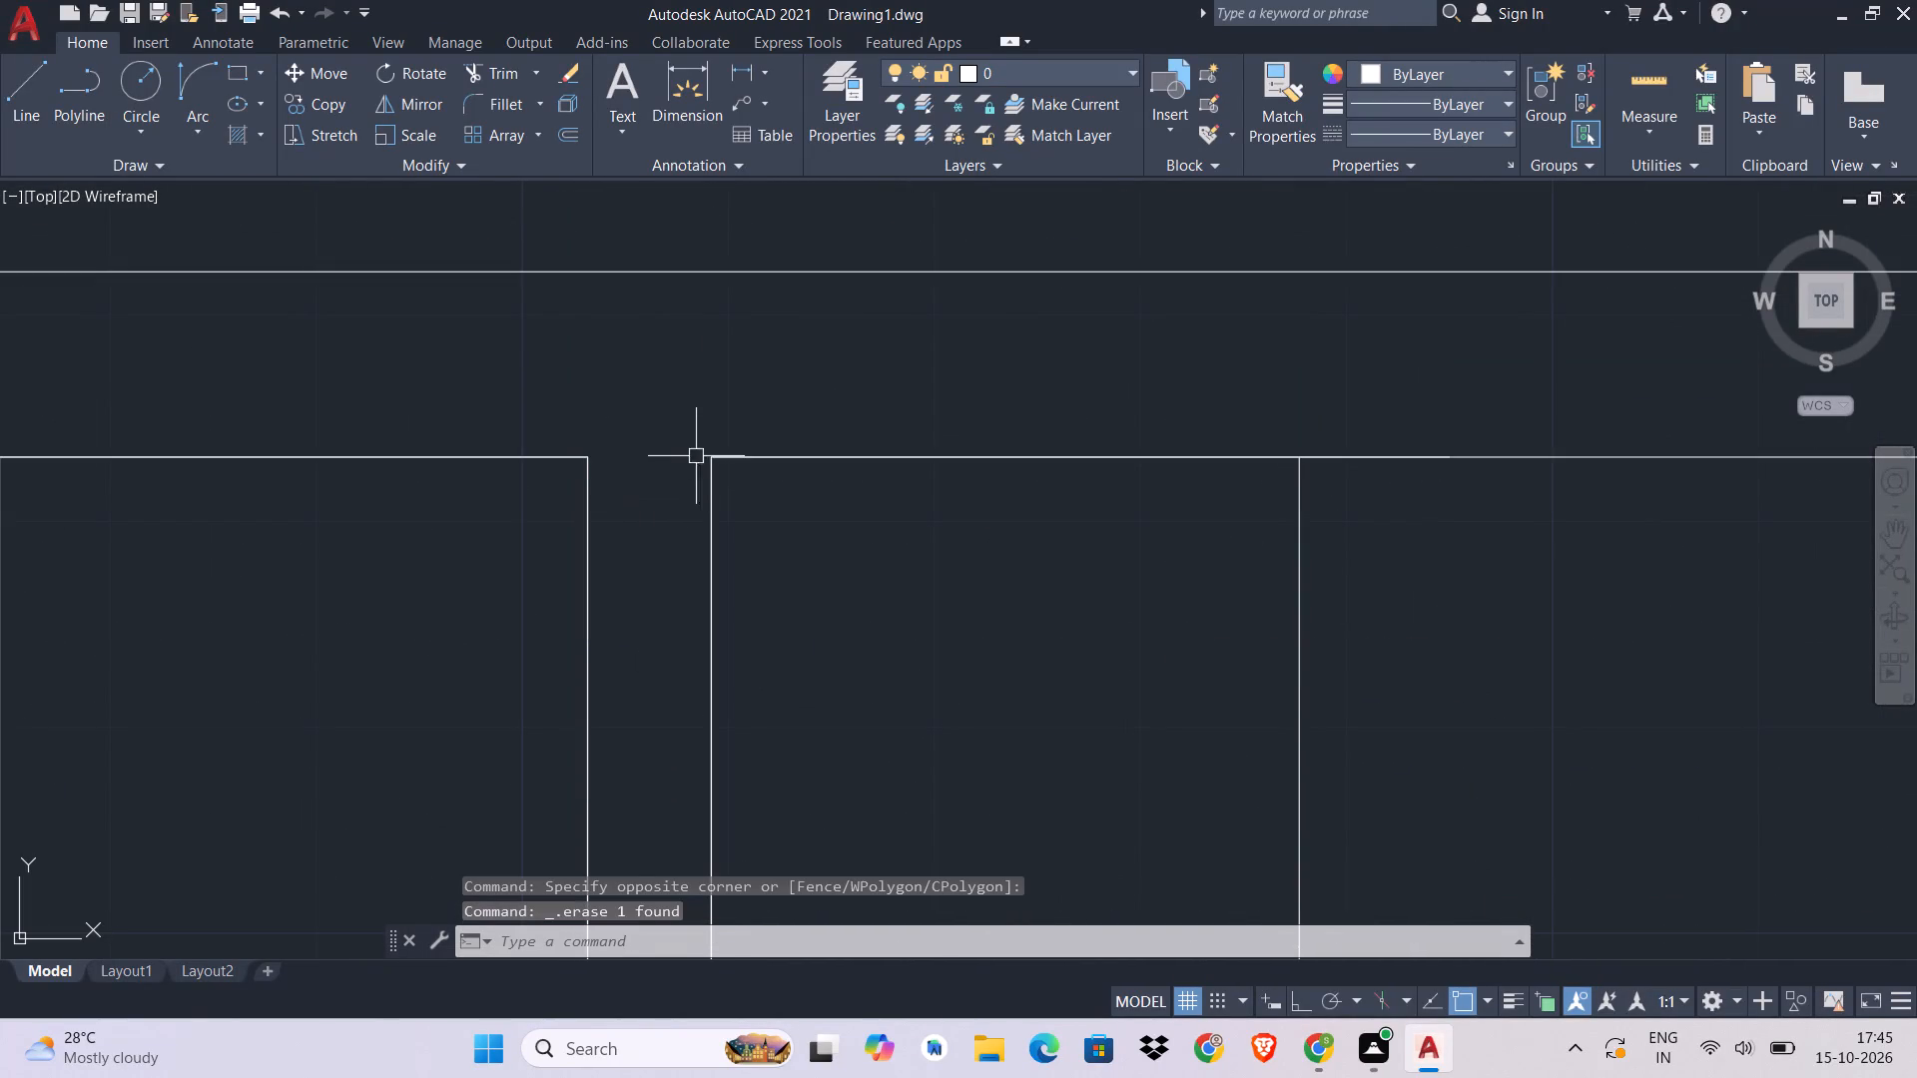
Examine the floor plan from the bedrooms down through the toilets, lobby and stairs to the kitchen, dining and living room.
{"action": "scroll", "coordinate": [705, 457], "scroll_direction": "down", "scroll_amount": 3}
{"action": "scroll", "coordinate": [791, 591], "scroll_direction": "down", "scroll_amount": 2}
{"action": "middle_click_drag", "start_coordinate": [791, 591], "coordinate": [869, 471]}
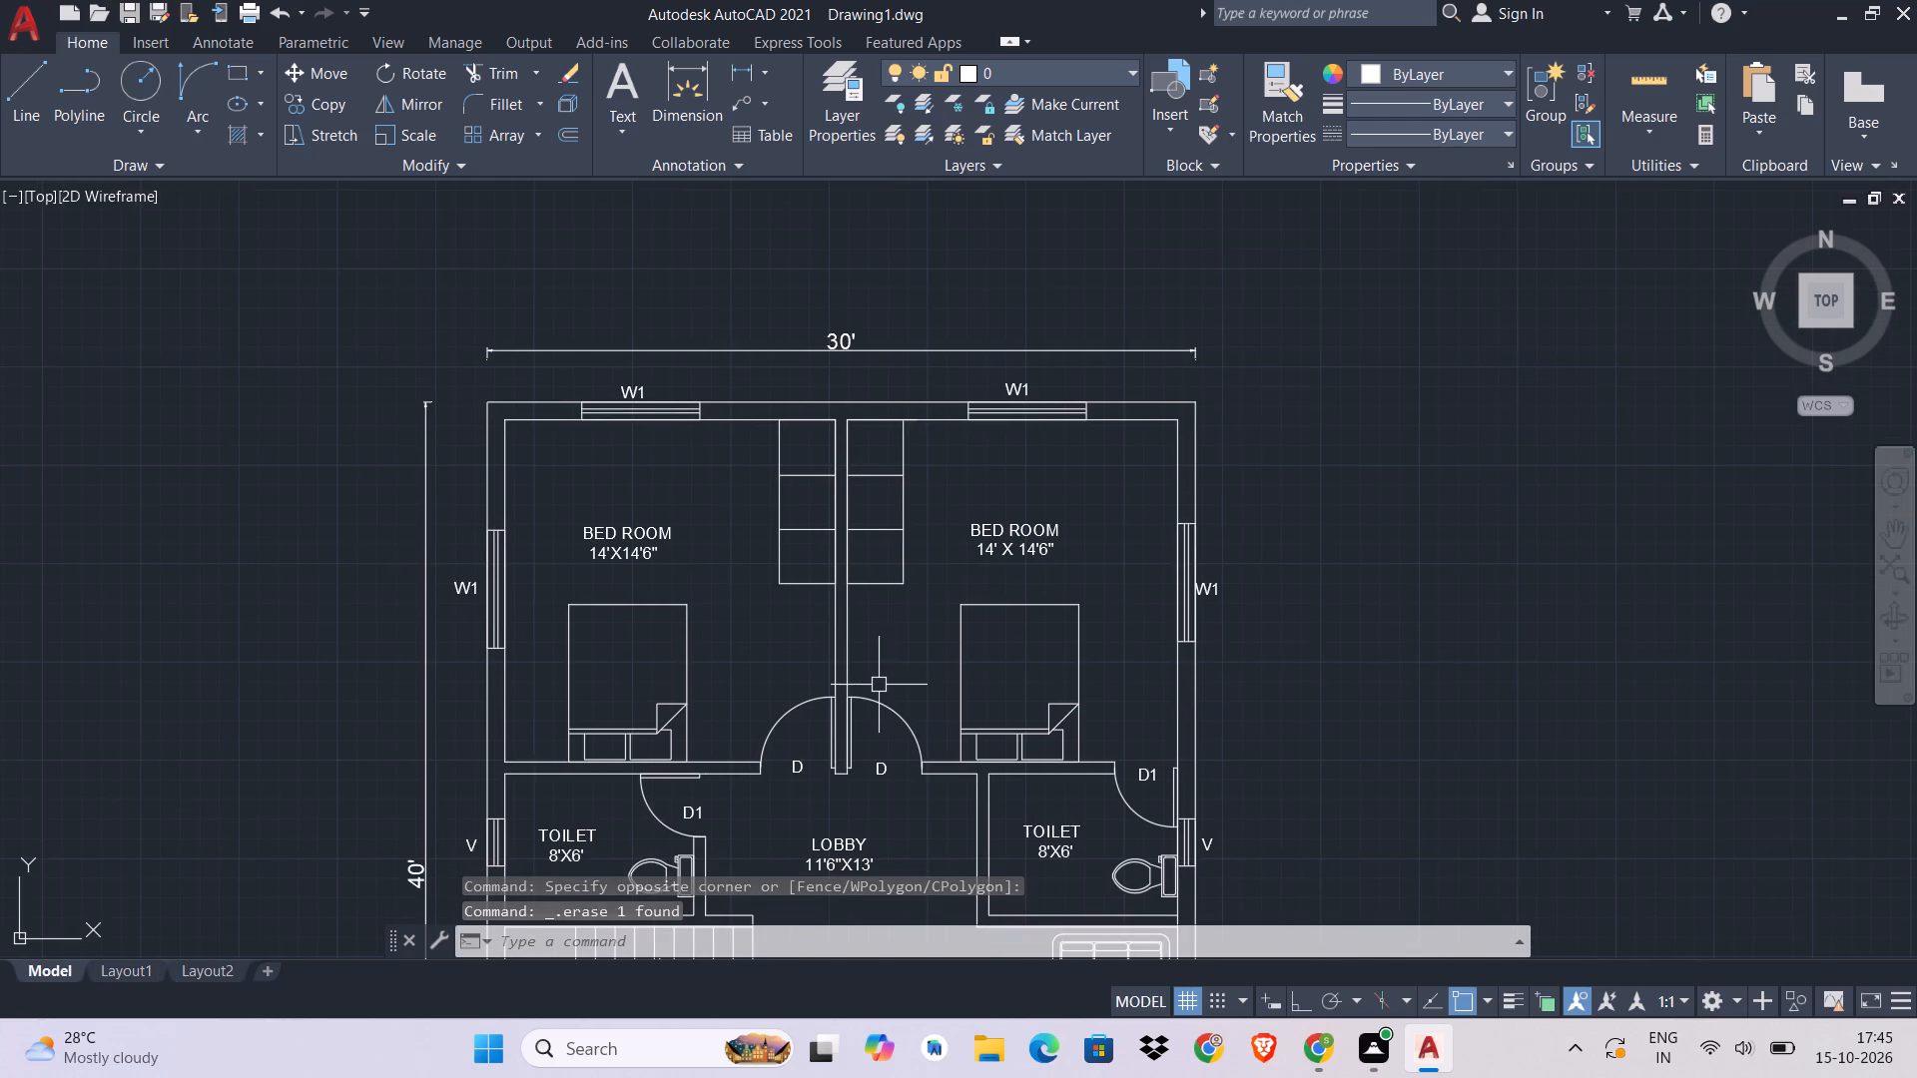
{"action": "middle_click_drag", "start_coordinate": [879, 662], "coordinate": [887, 500]}
{"action": "middle_click_drag", "start_coordinate": [919, 578], "coordinate": [932, 392]}
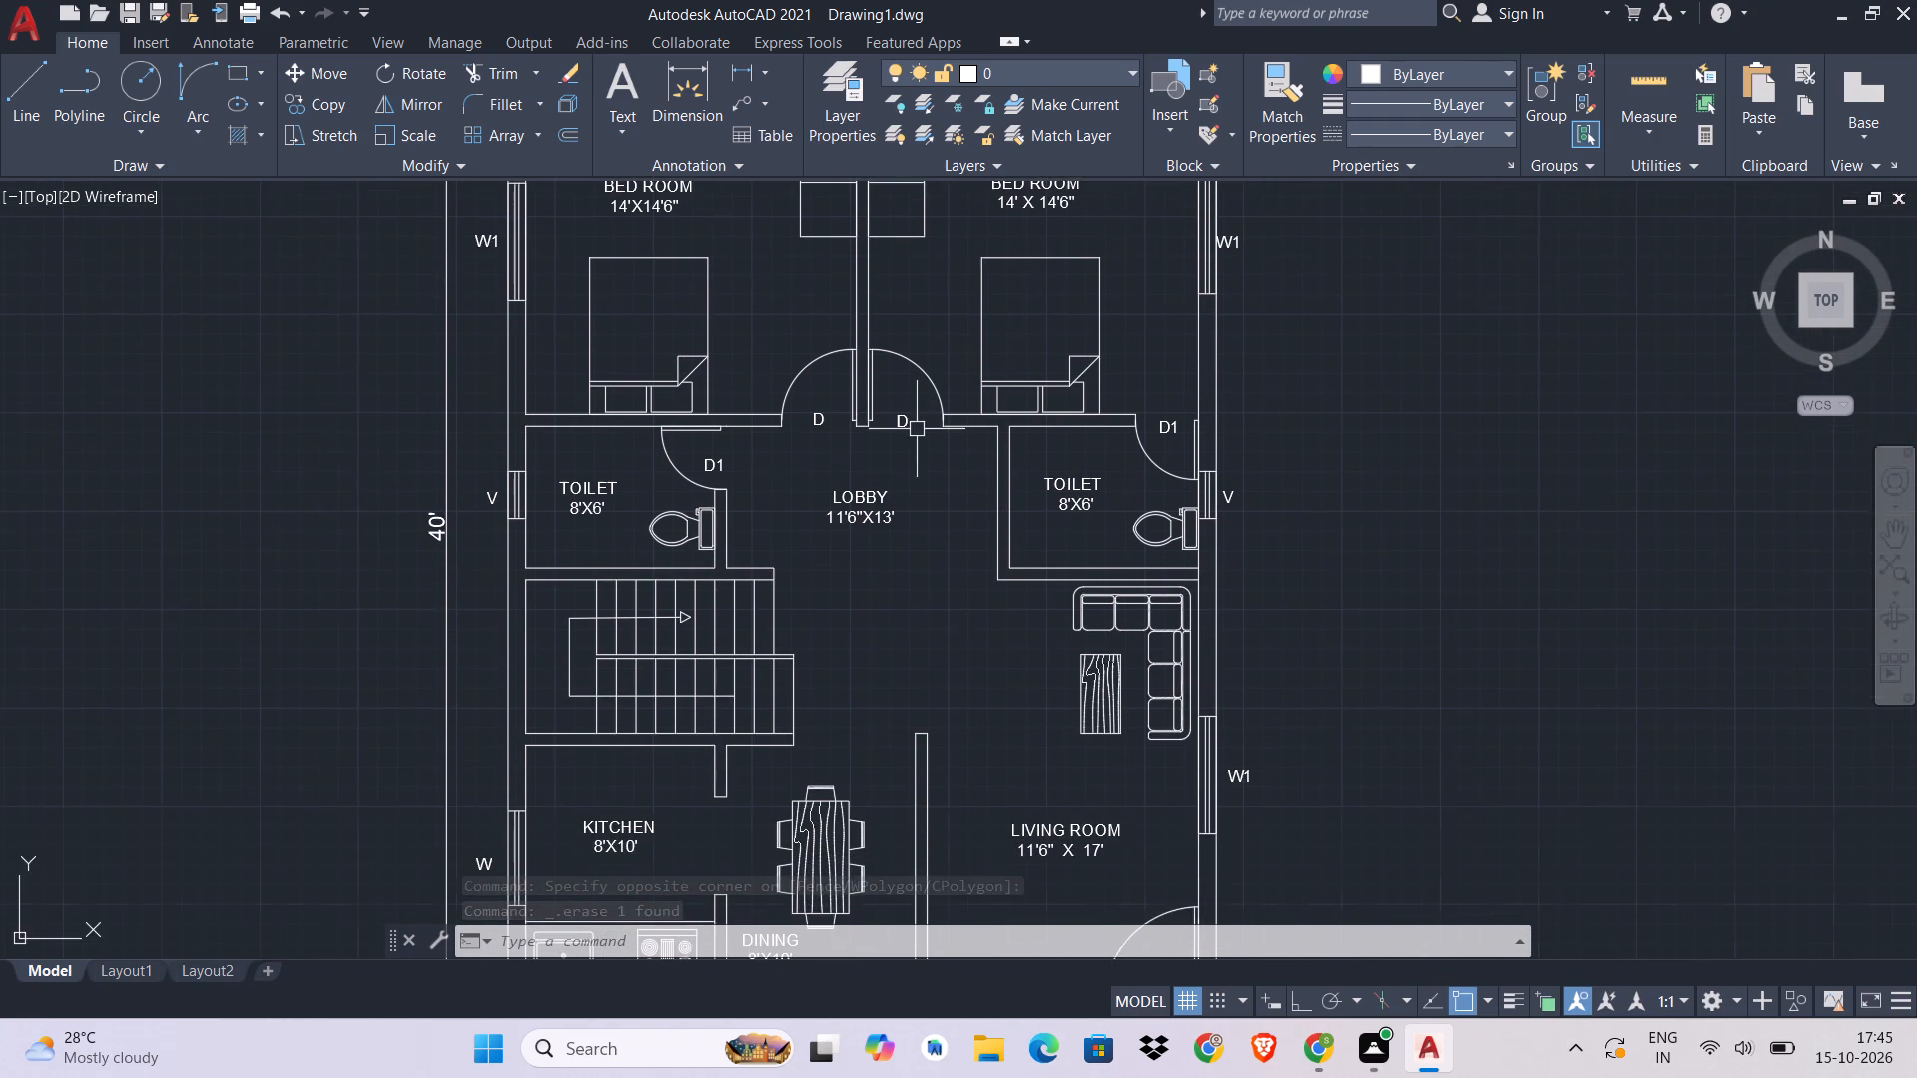
{"action": "middle_click_drag", "start_coordinate": [914, 633], "coordinate": [927, 491]}
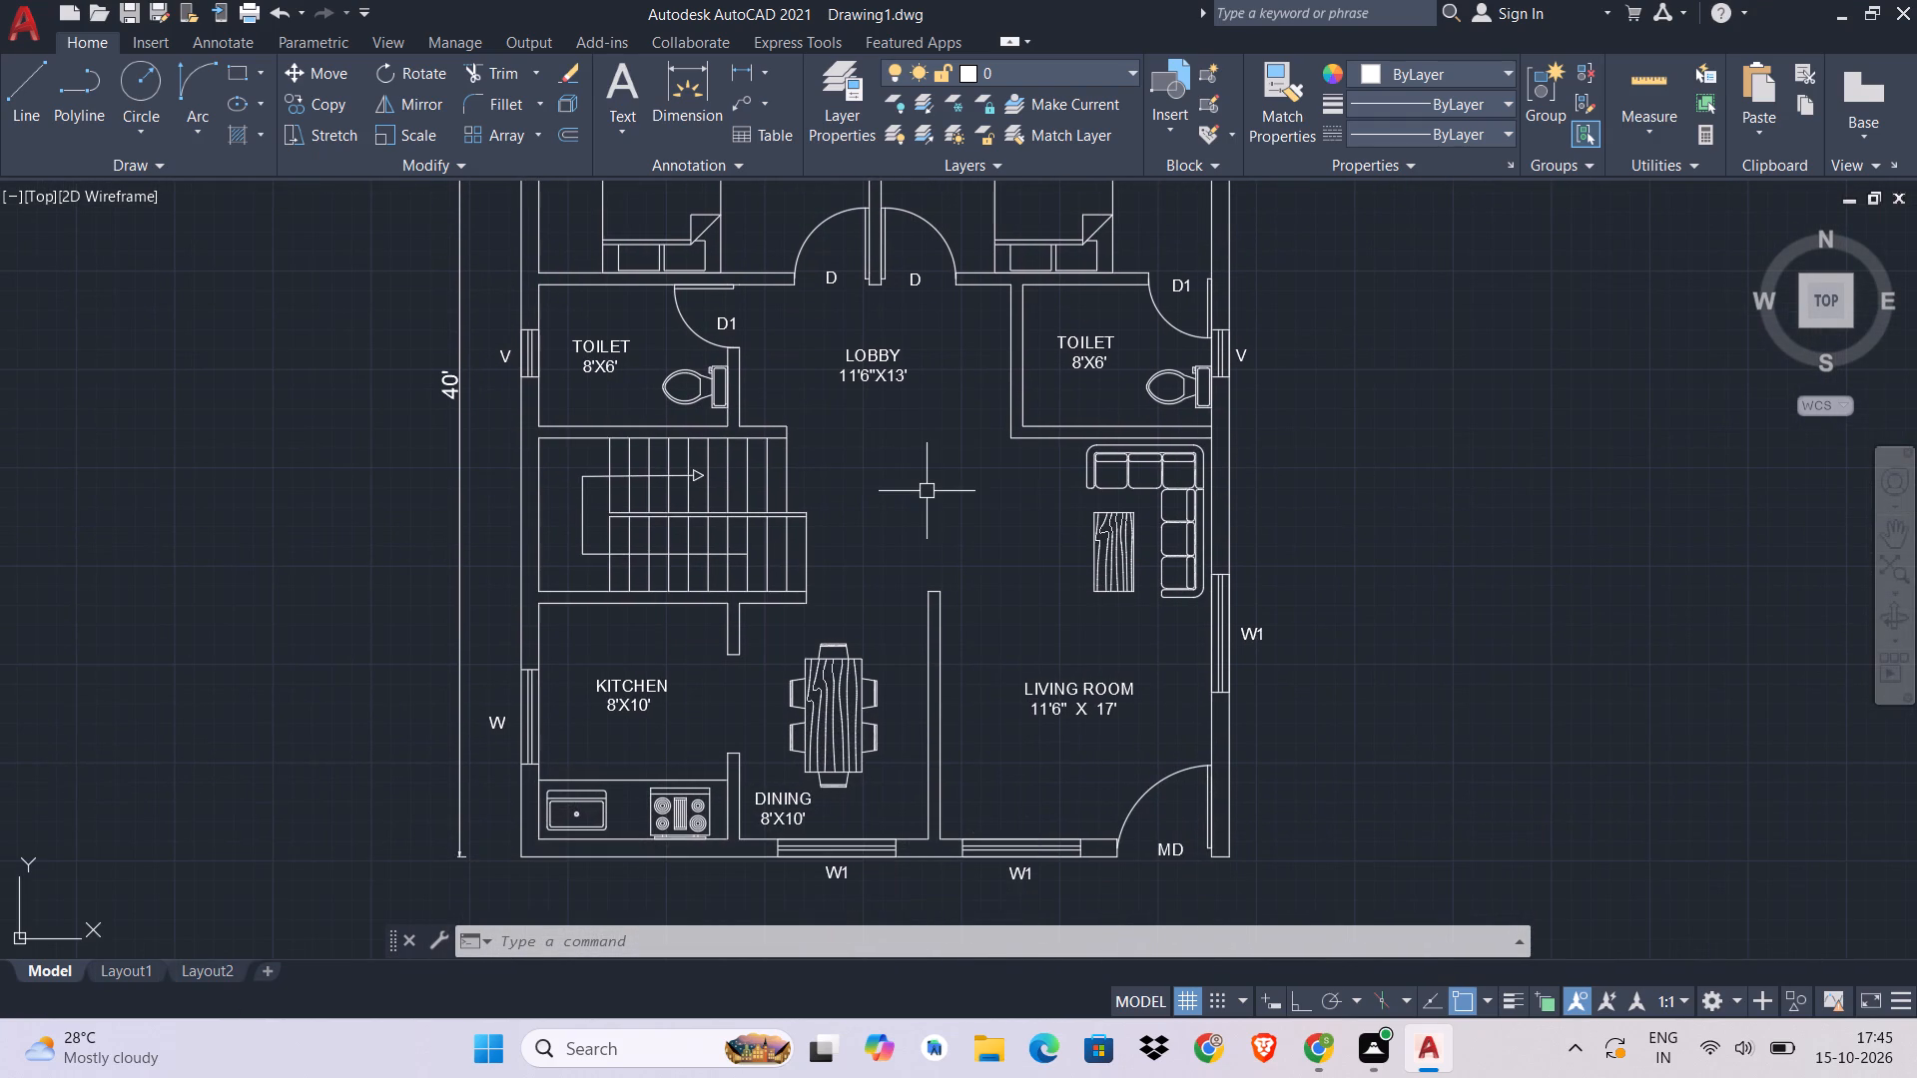
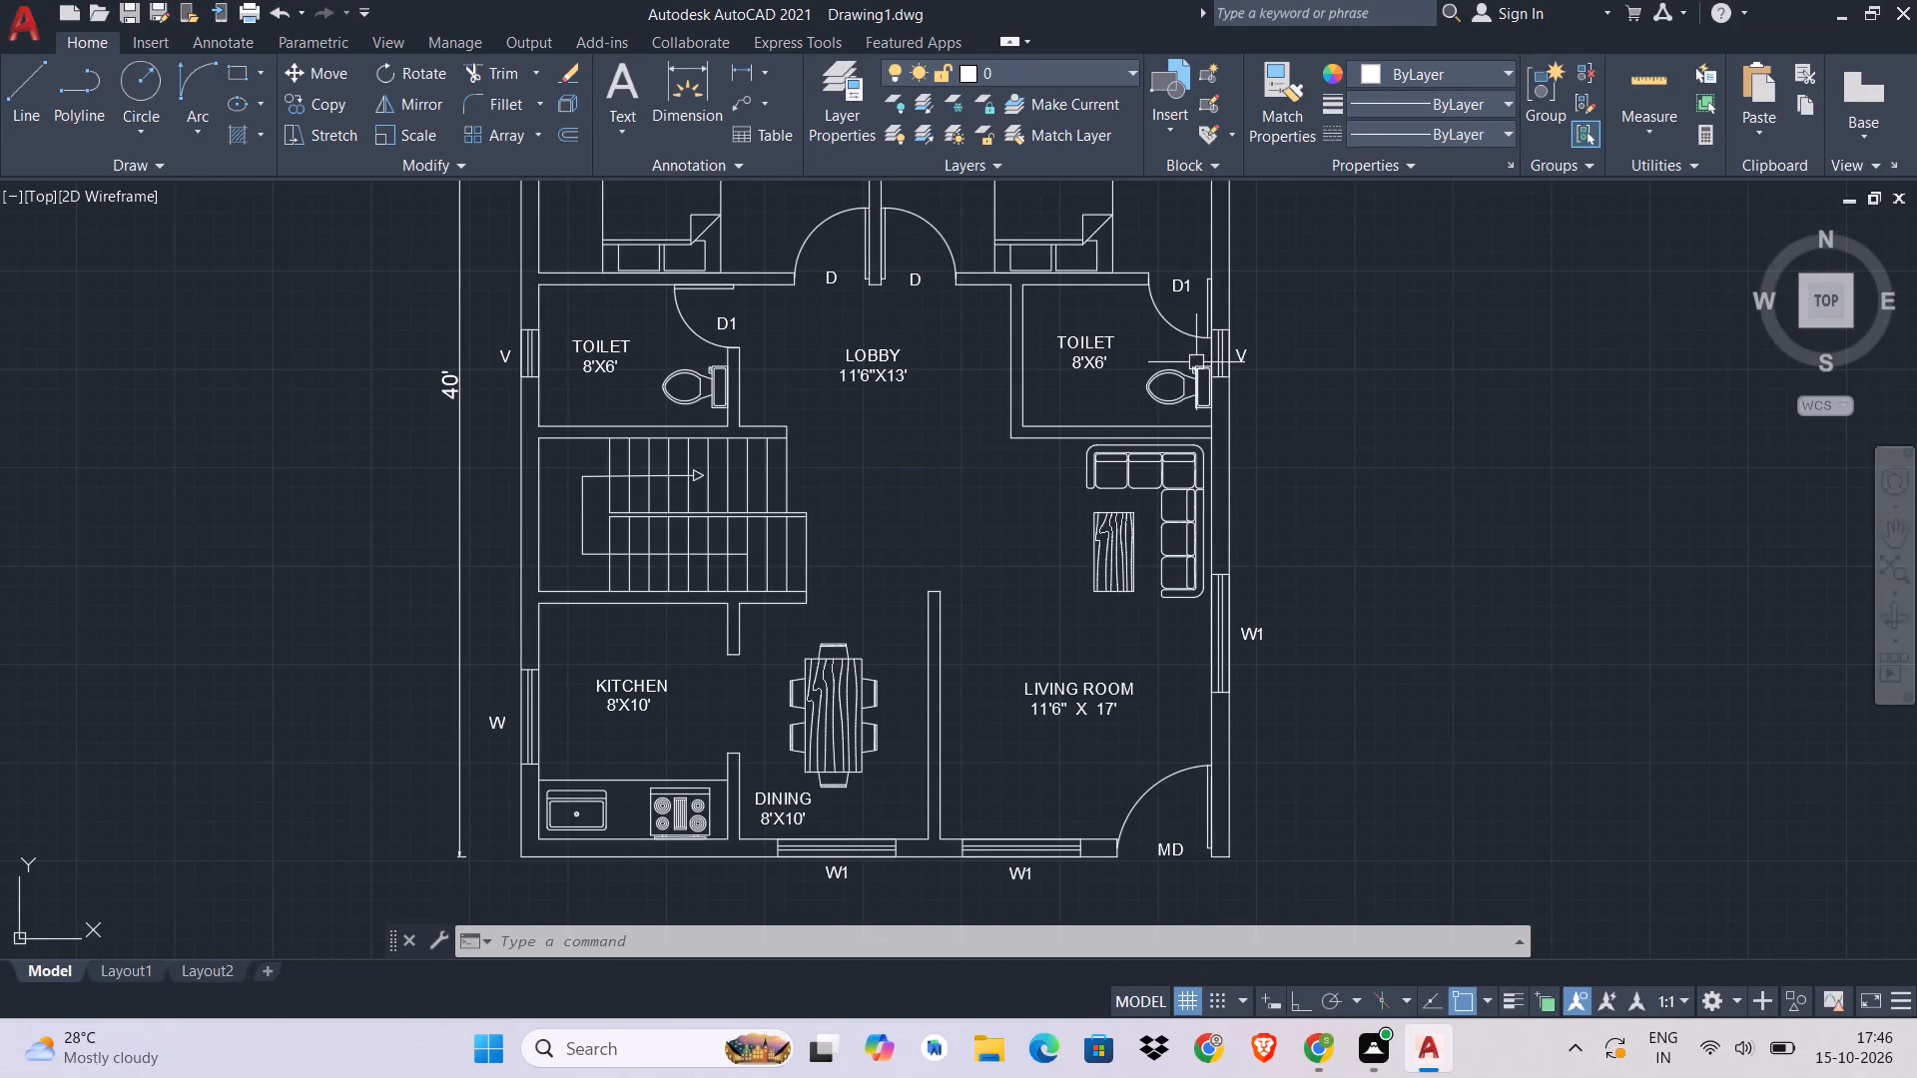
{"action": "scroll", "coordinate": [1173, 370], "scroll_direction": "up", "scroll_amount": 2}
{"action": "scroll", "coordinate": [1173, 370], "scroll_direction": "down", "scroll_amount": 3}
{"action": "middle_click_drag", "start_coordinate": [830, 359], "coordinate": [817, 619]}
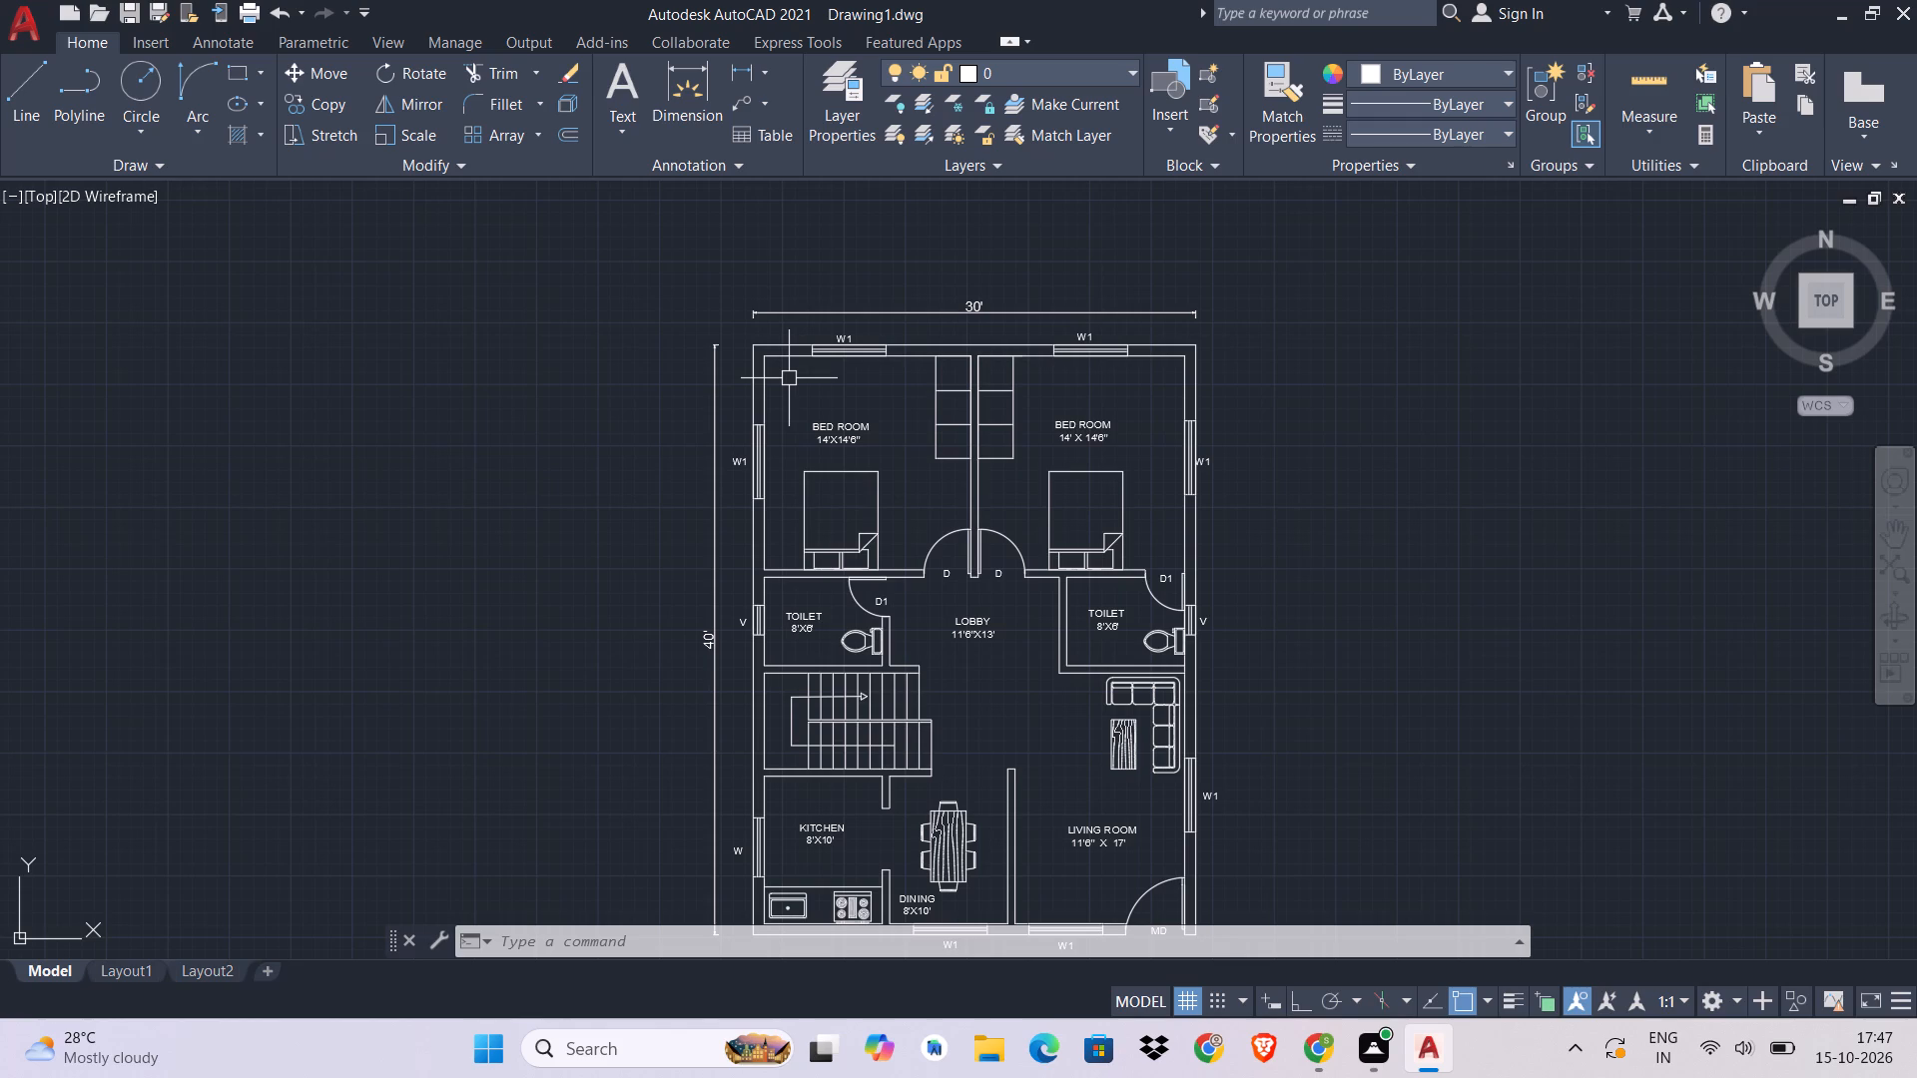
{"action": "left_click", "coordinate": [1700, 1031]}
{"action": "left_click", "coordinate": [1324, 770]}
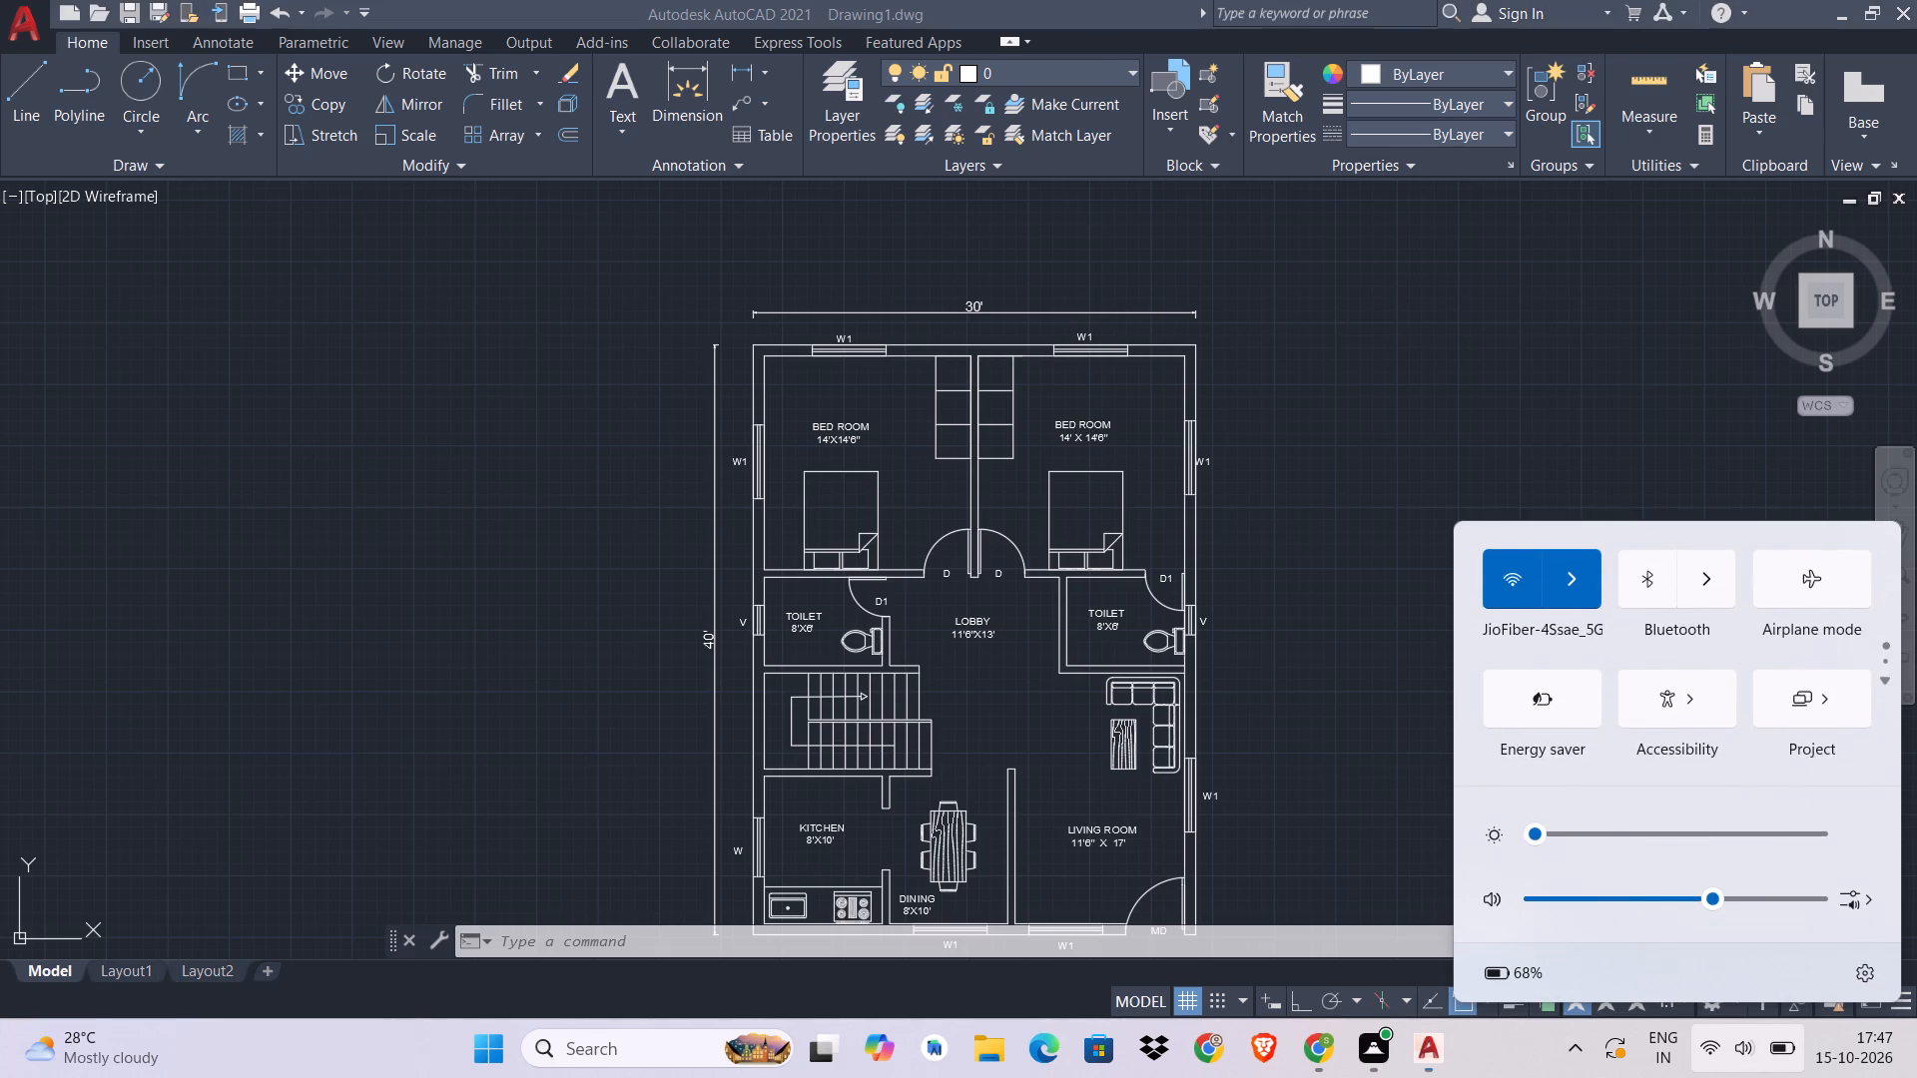
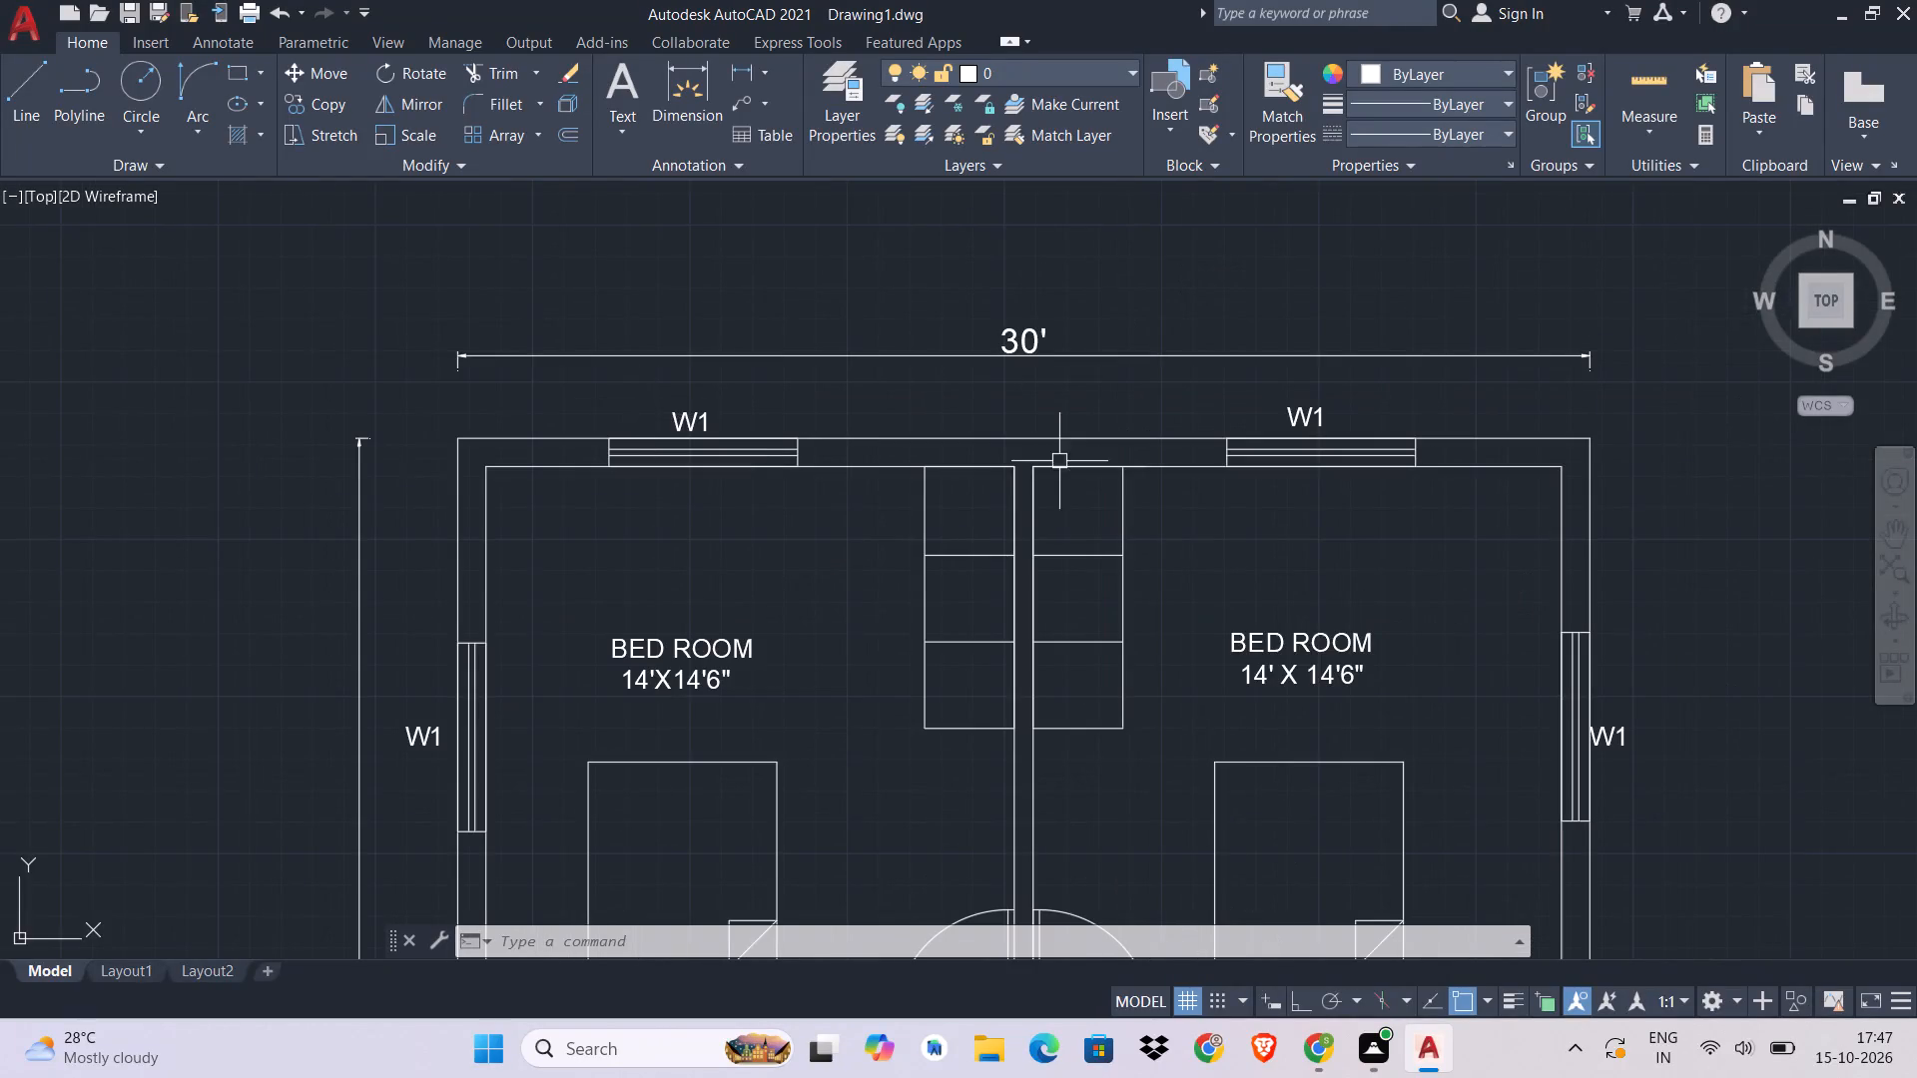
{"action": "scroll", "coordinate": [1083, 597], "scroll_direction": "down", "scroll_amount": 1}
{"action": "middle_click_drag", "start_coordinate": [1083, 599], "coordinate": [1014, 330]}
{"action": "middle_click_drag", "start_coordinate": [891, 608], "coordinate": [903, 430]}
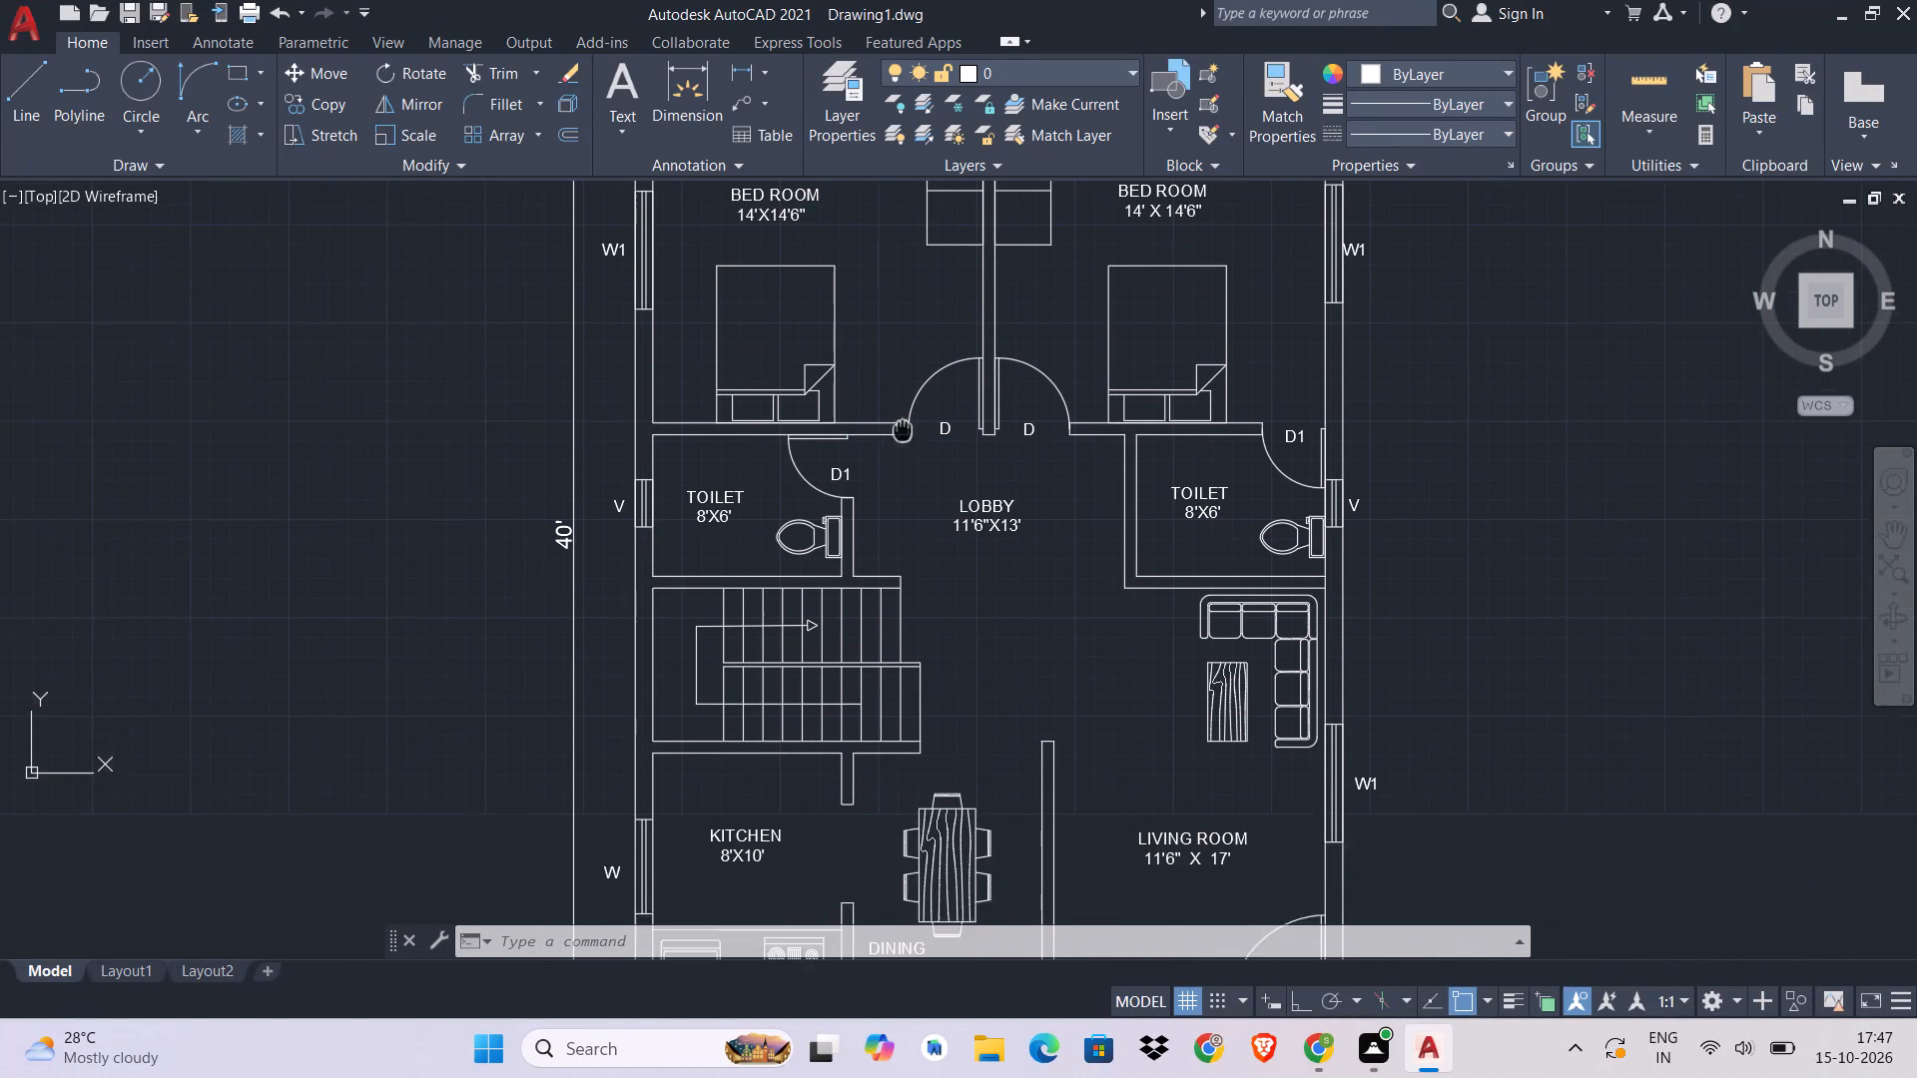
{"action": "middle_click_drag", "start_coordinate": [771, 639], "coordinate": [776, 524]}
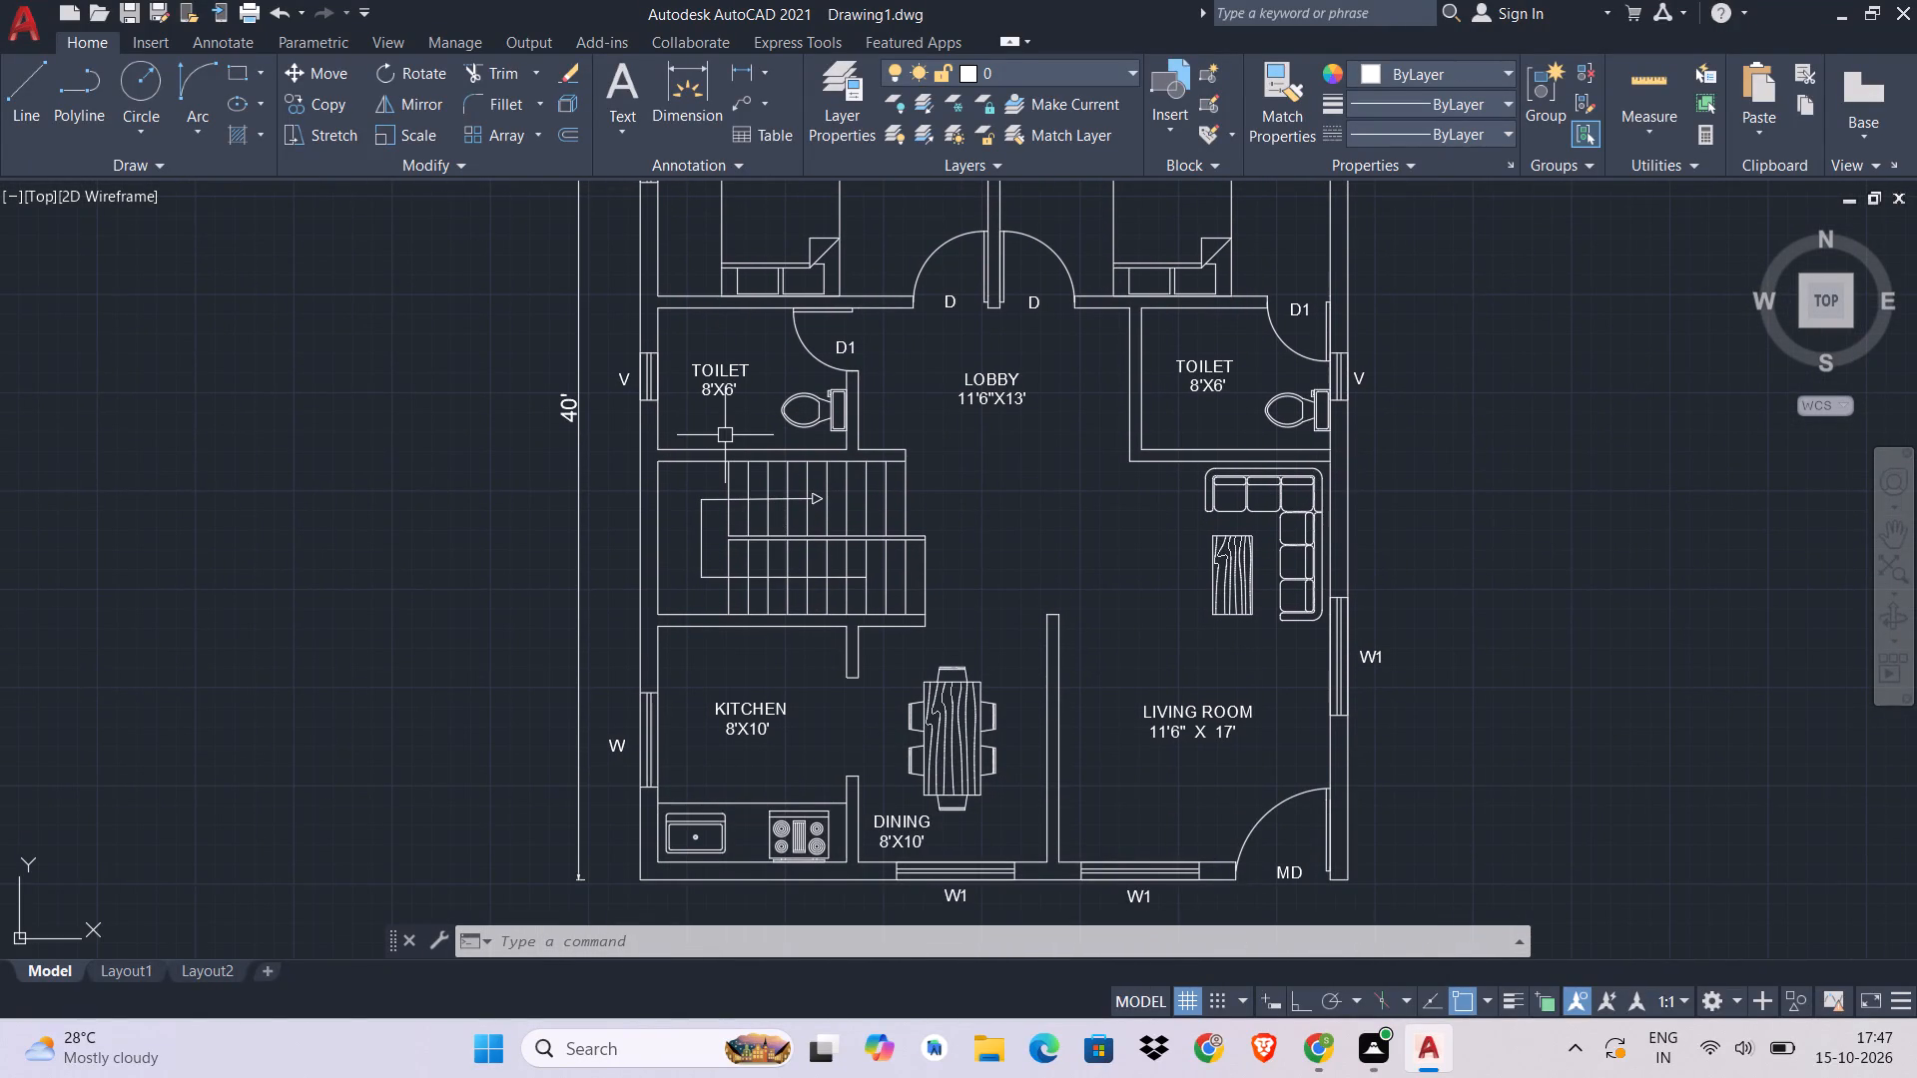
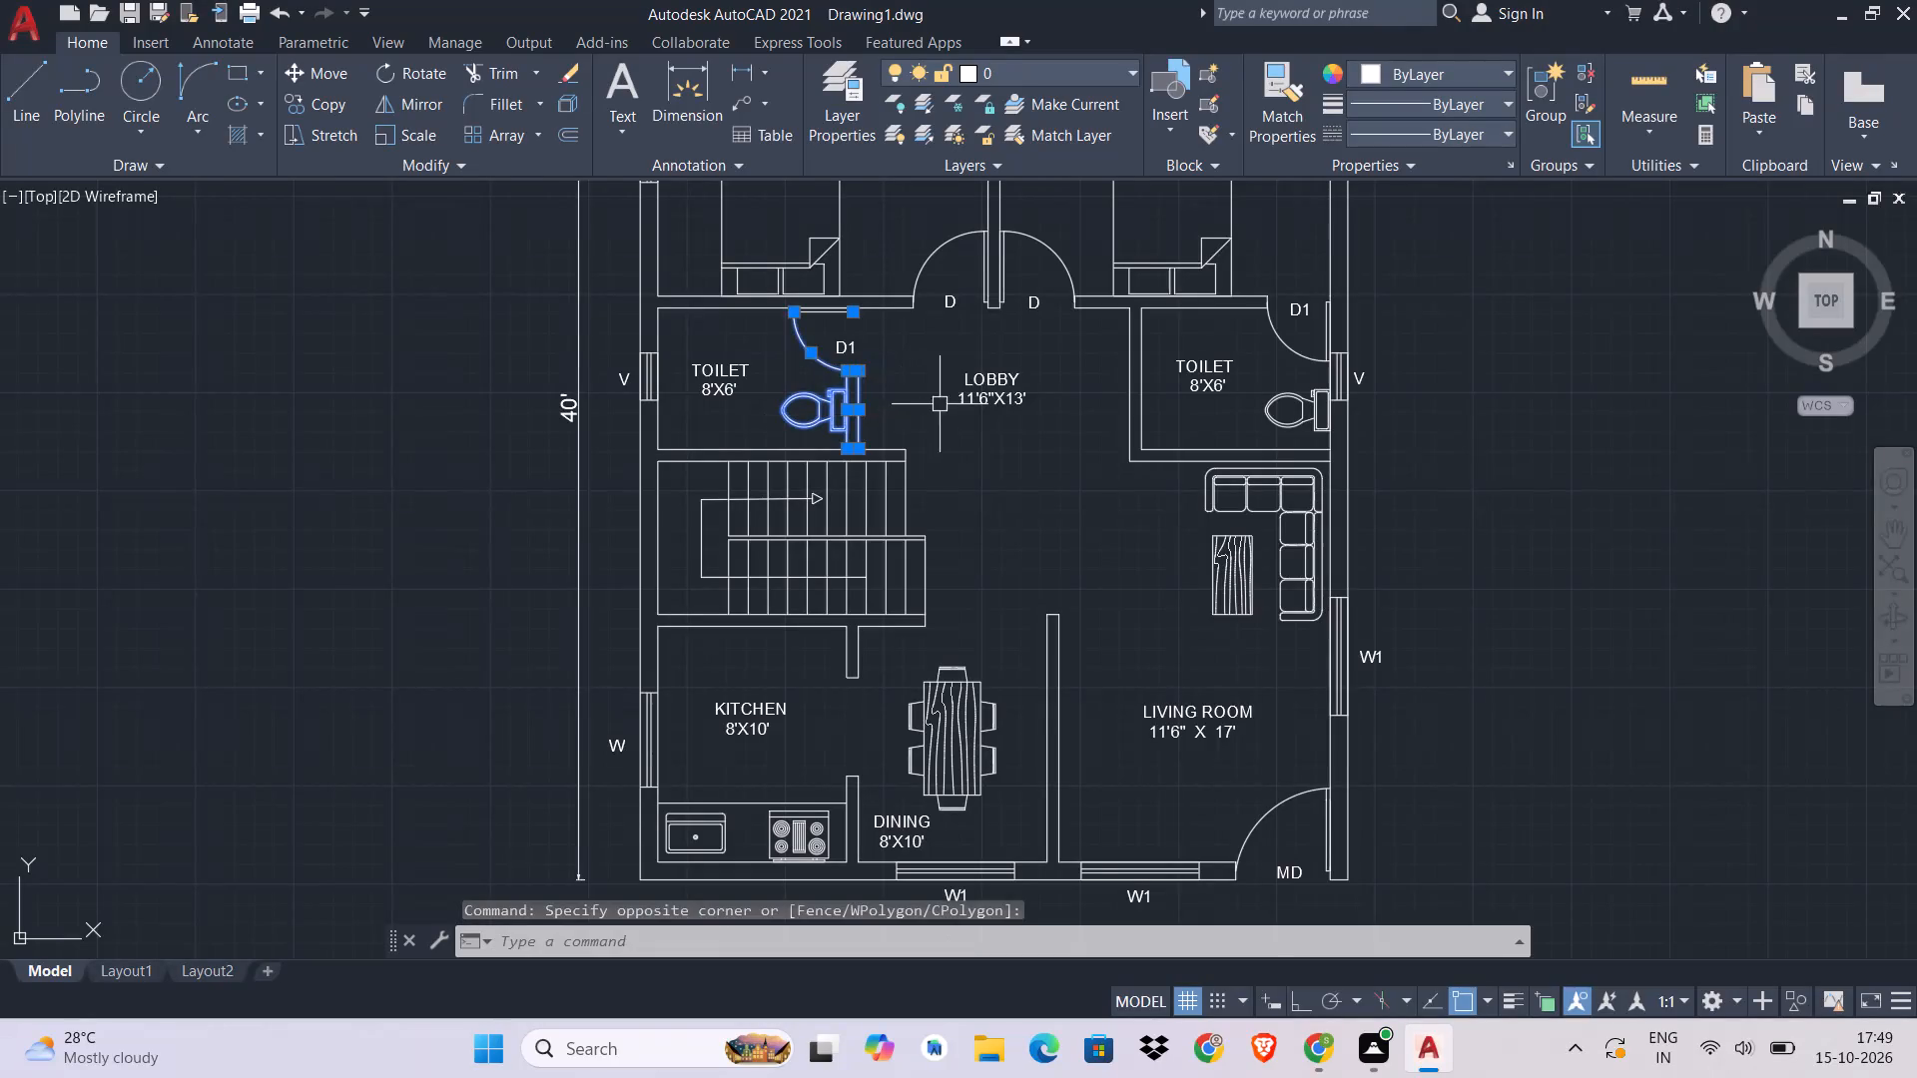
Clear the selection and examine the floor plan from the bedrooms through the toilets and lobby to the staircase and living room.
{"action": "key", "text": "Escape"}
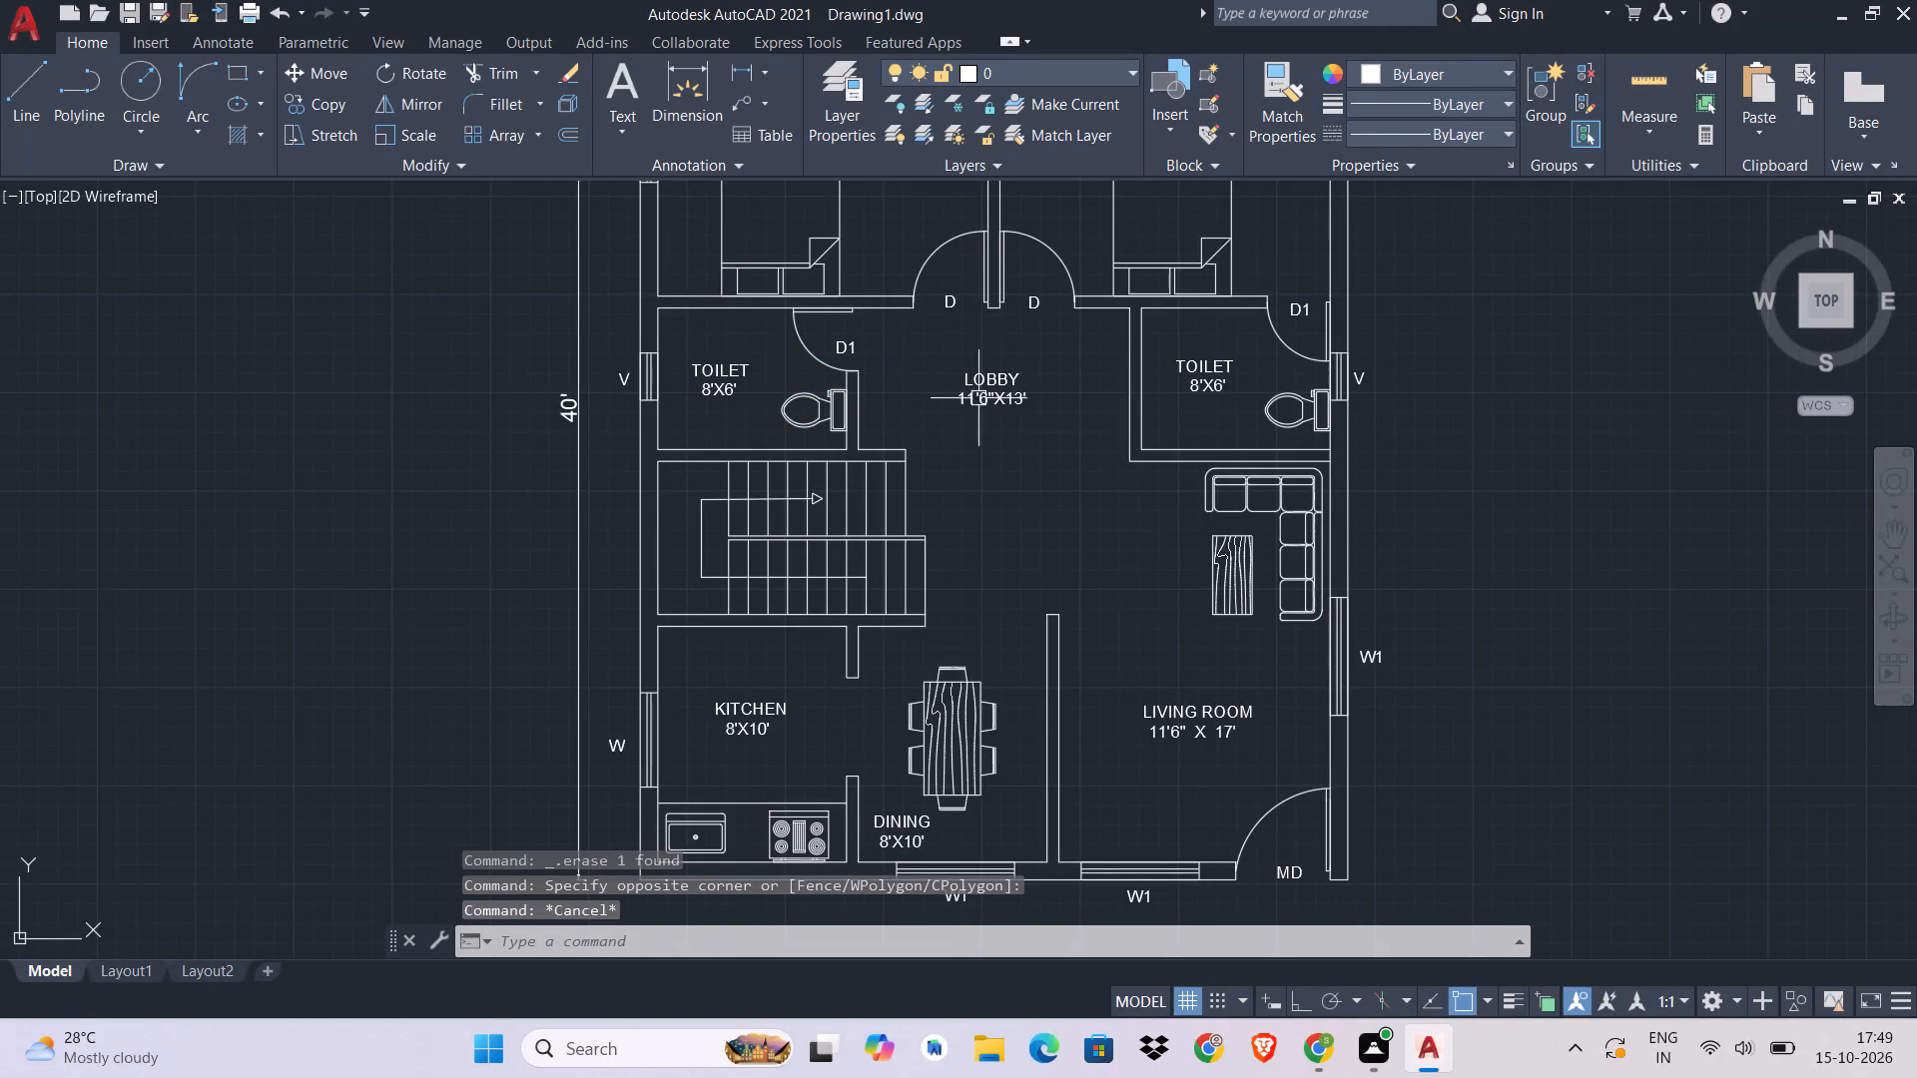
{"action": "middle_click_drag", "start_coordinate": [1056, 421], "coordinate": [1068, 678]}
{"action": "middle_click_drag", "start_coordinate": [997, 298], "coordinate": [1000, 488]}
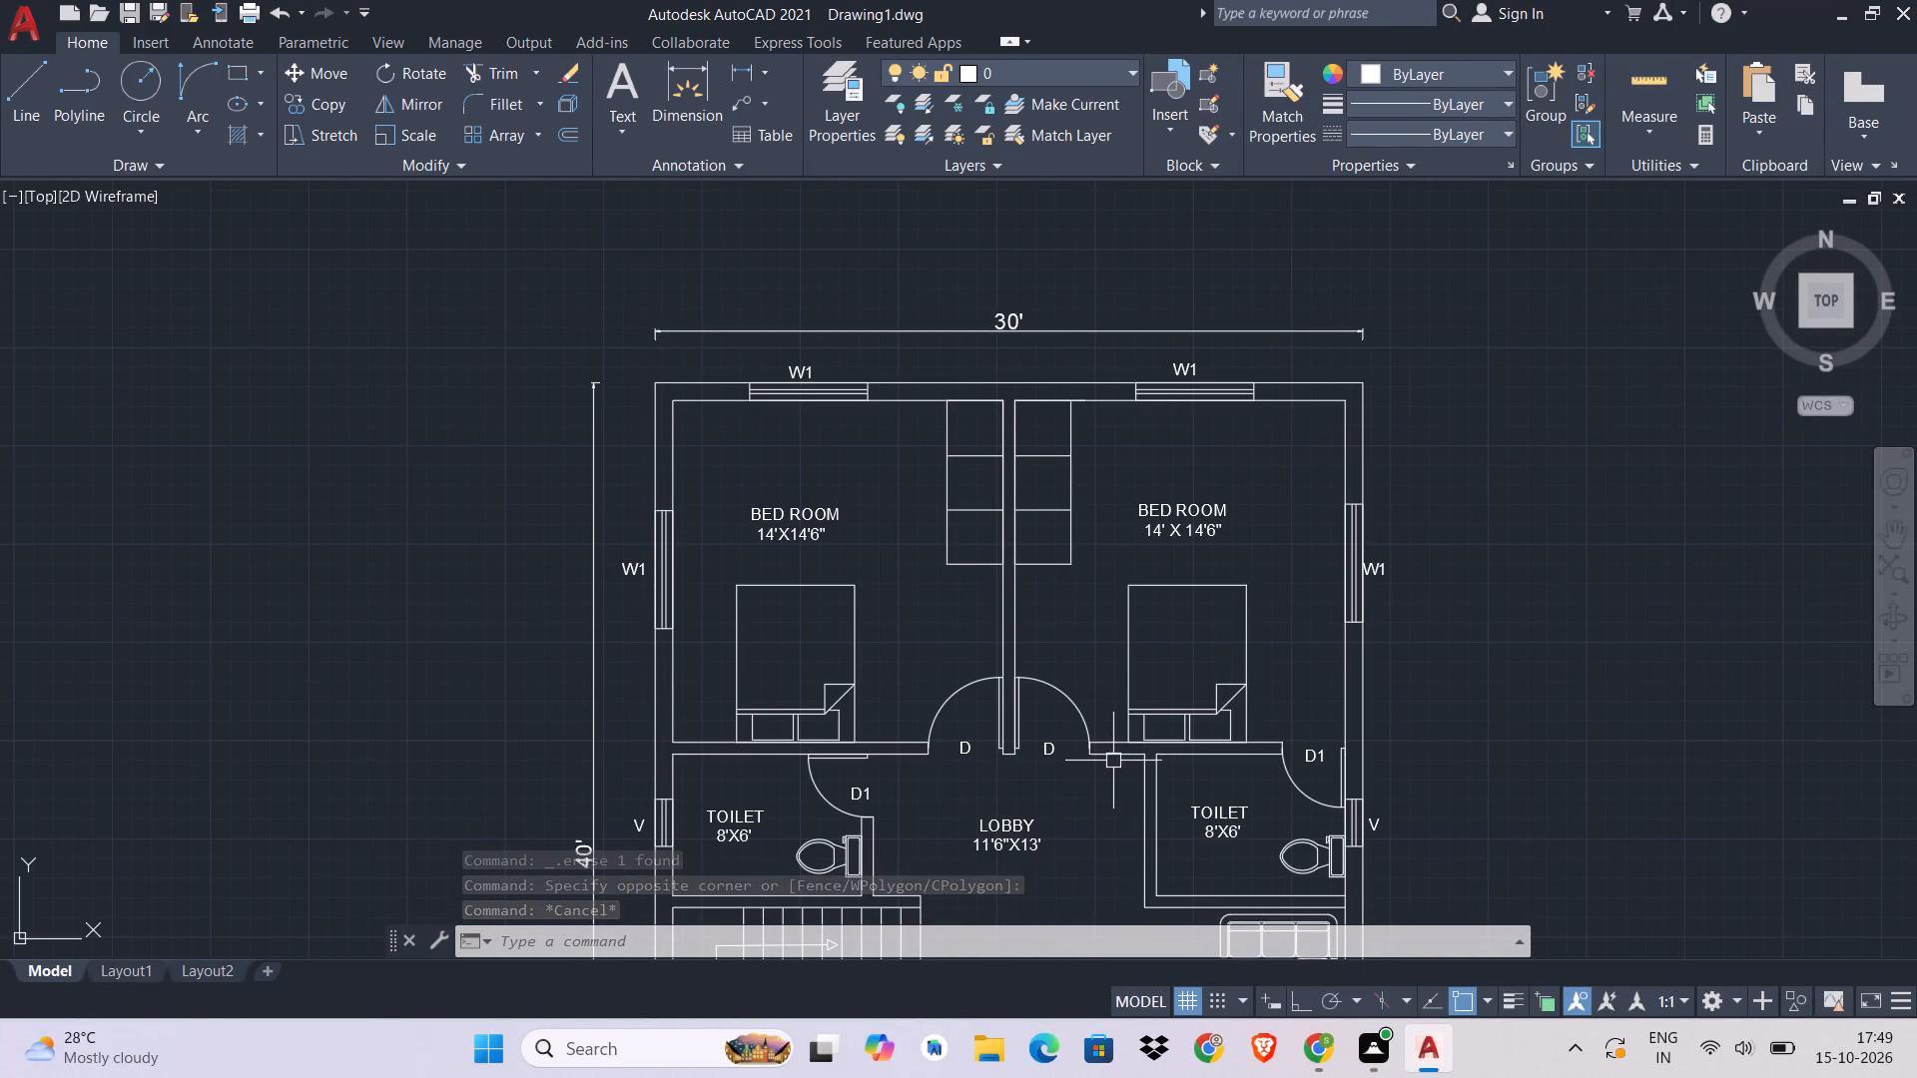
{"action": "middle_click_drag", "start_coordinate": [1222, 742], "coordinate": [1177, 418]}
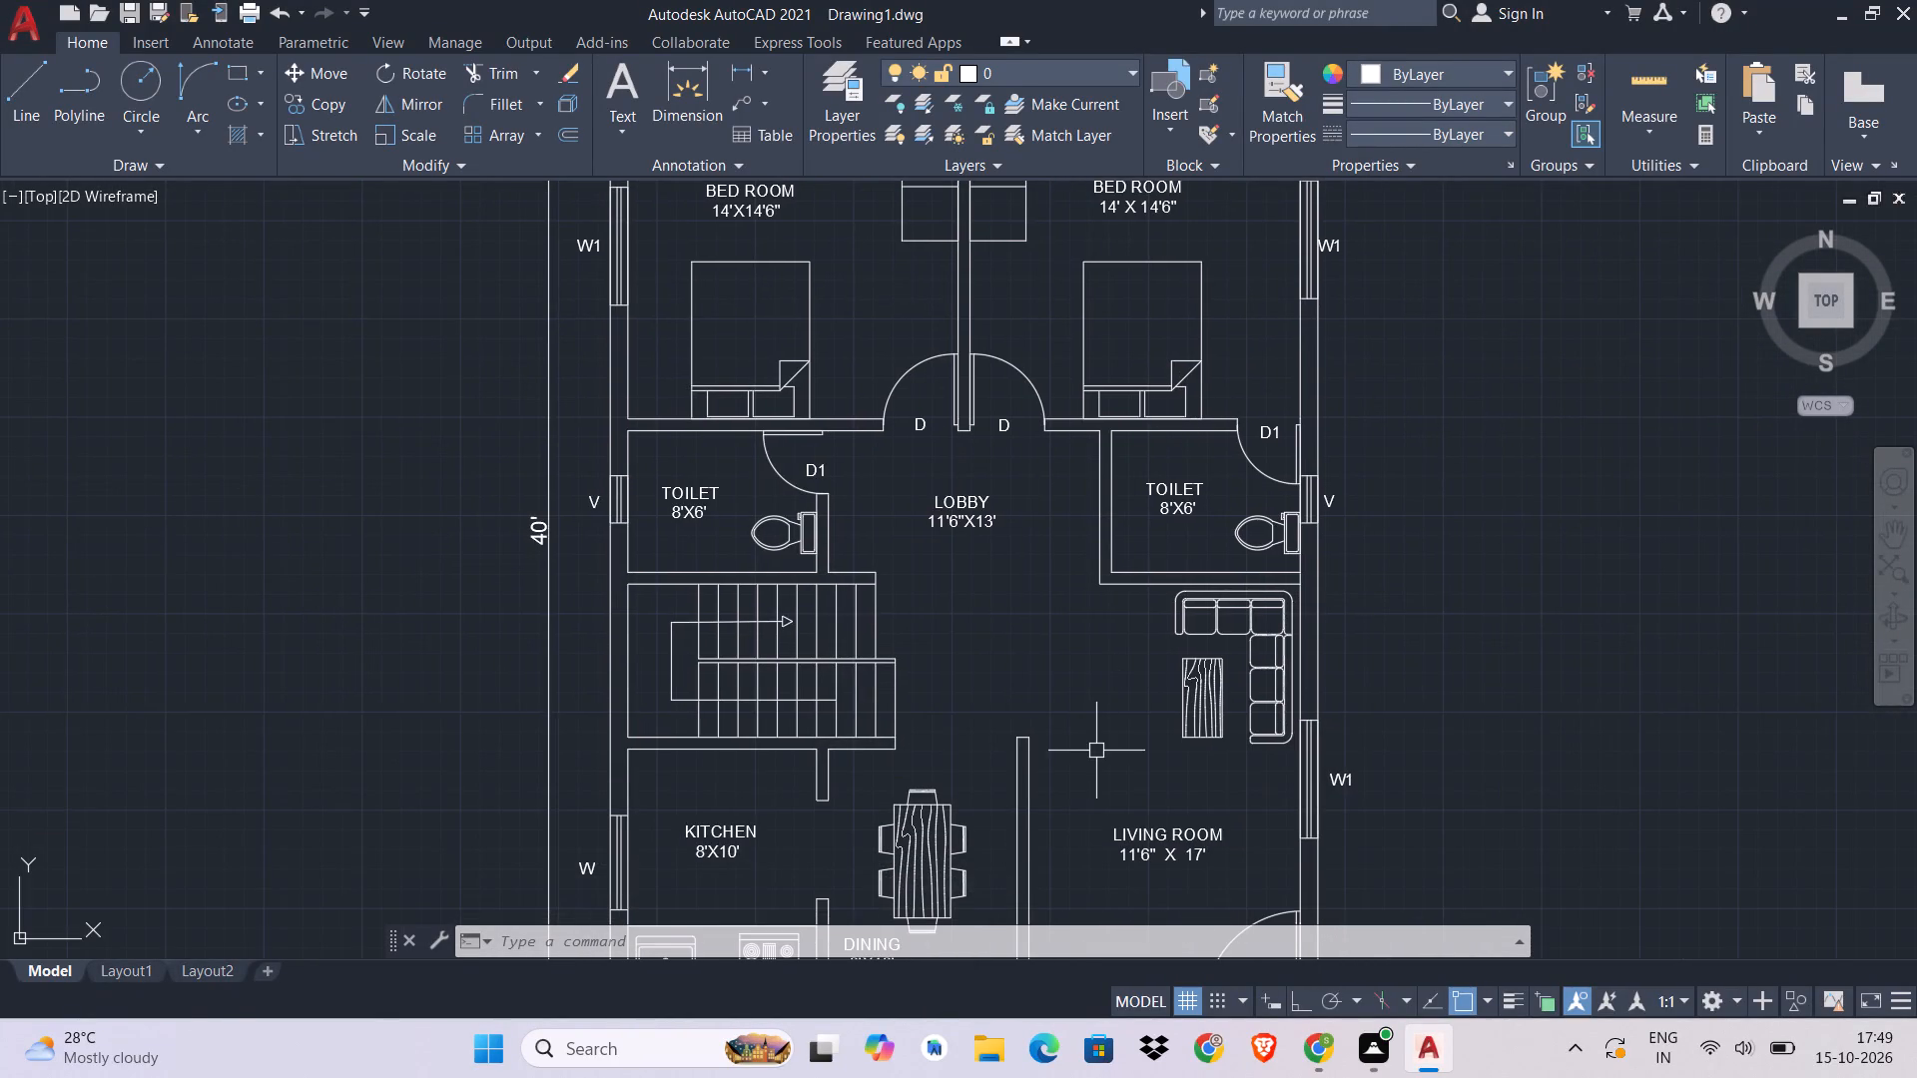
{"action": "middle_click_drag", "start_coordinate": [1101, 749], "coordinate": [1043, 453]}
{"action": "scroll", "coordinate": [1051, 440], "scroll_direction": "up", "scroll_amount": 1}
{"action": "middle_click_drag", "start_coordinate": [1051, 456], "coordinate": [1068, 714]}
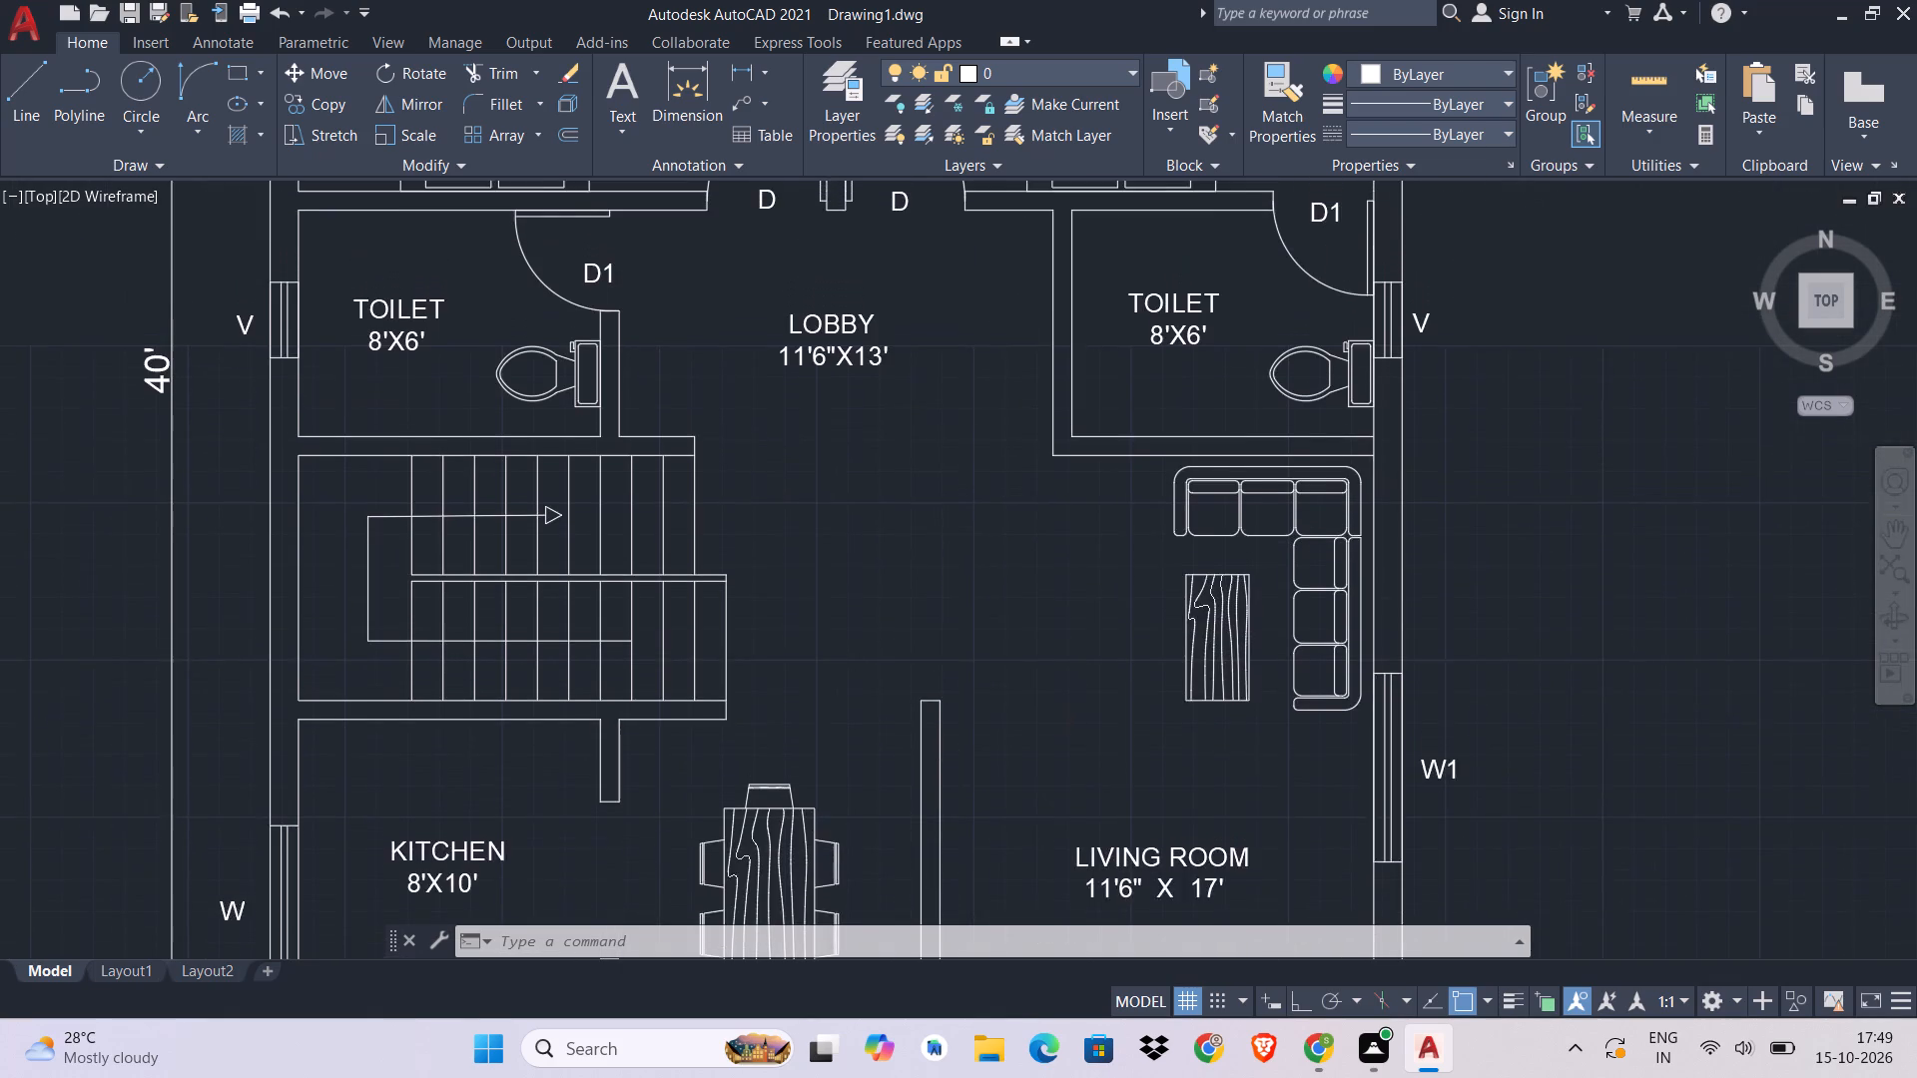
{"action": "middle_click_drag", "start_coordinate": [1068, 714], "coordinate": [1104, 784]}
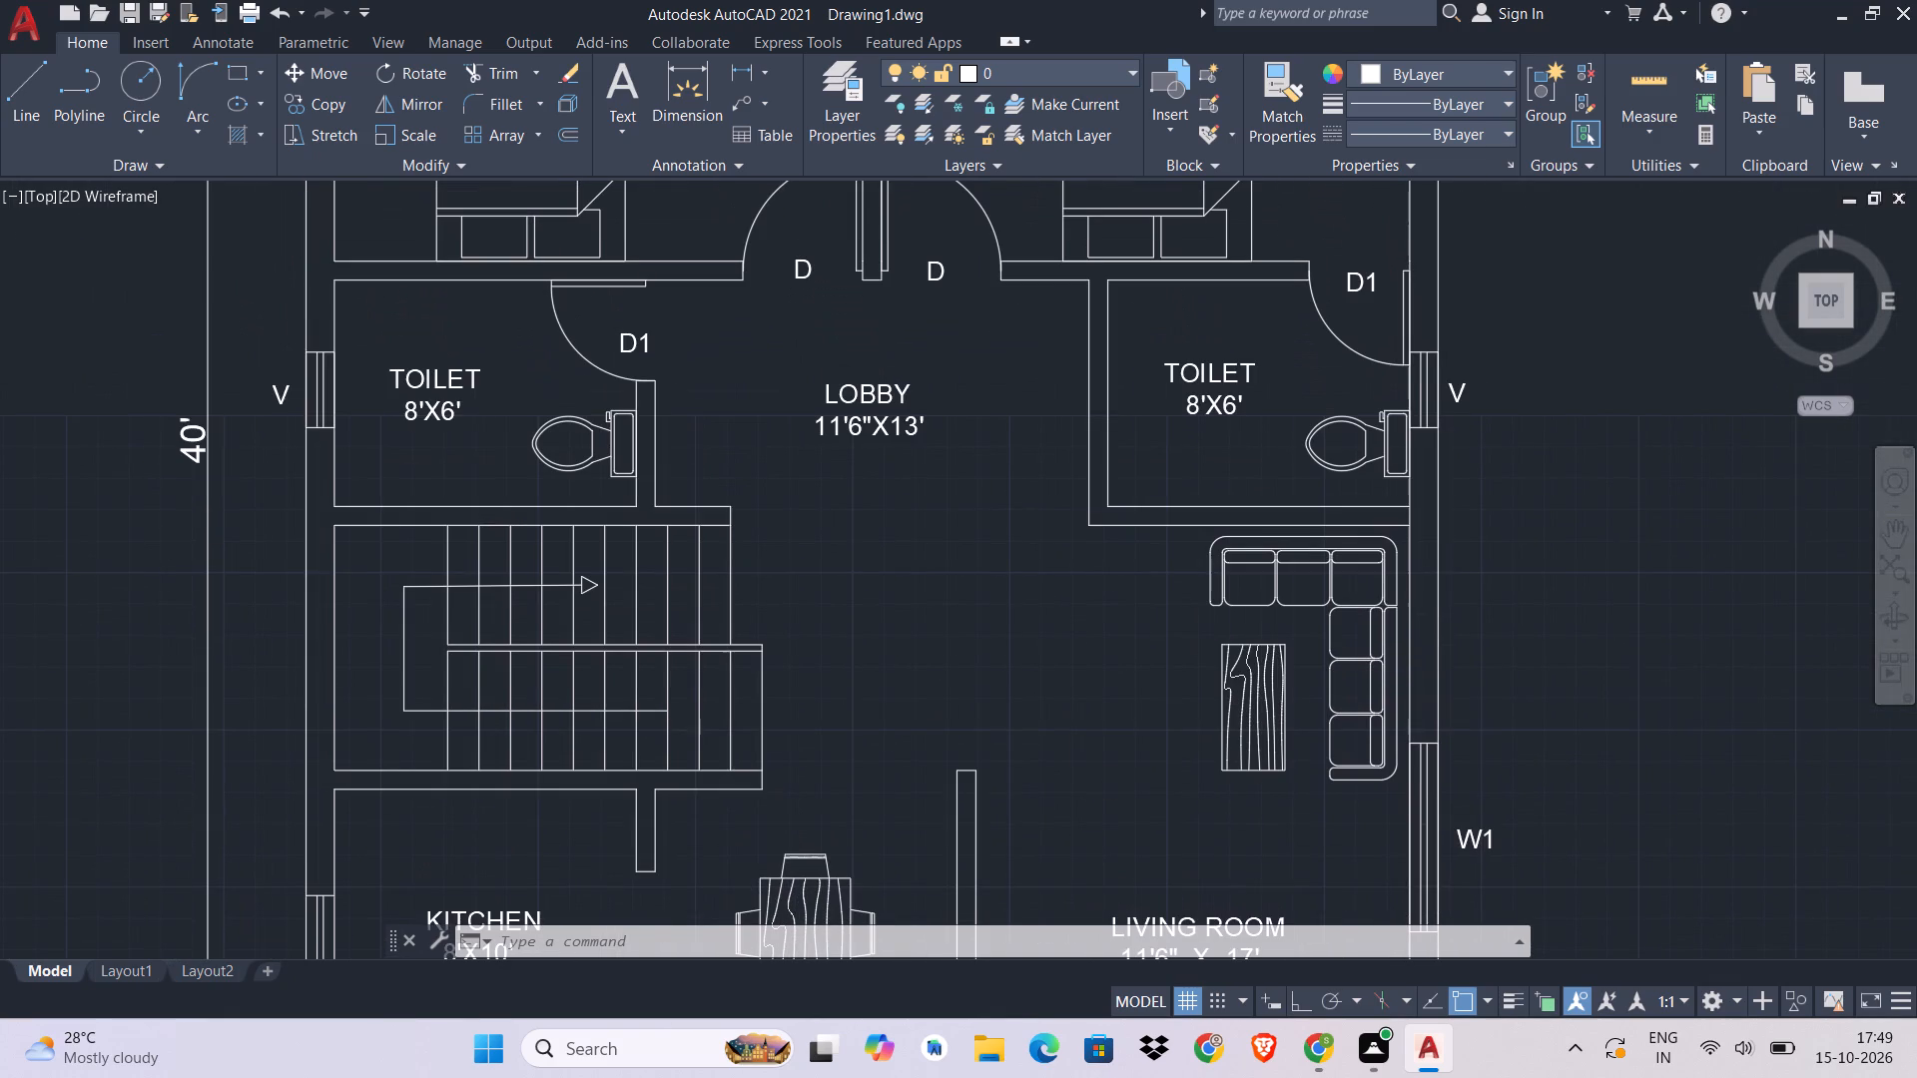
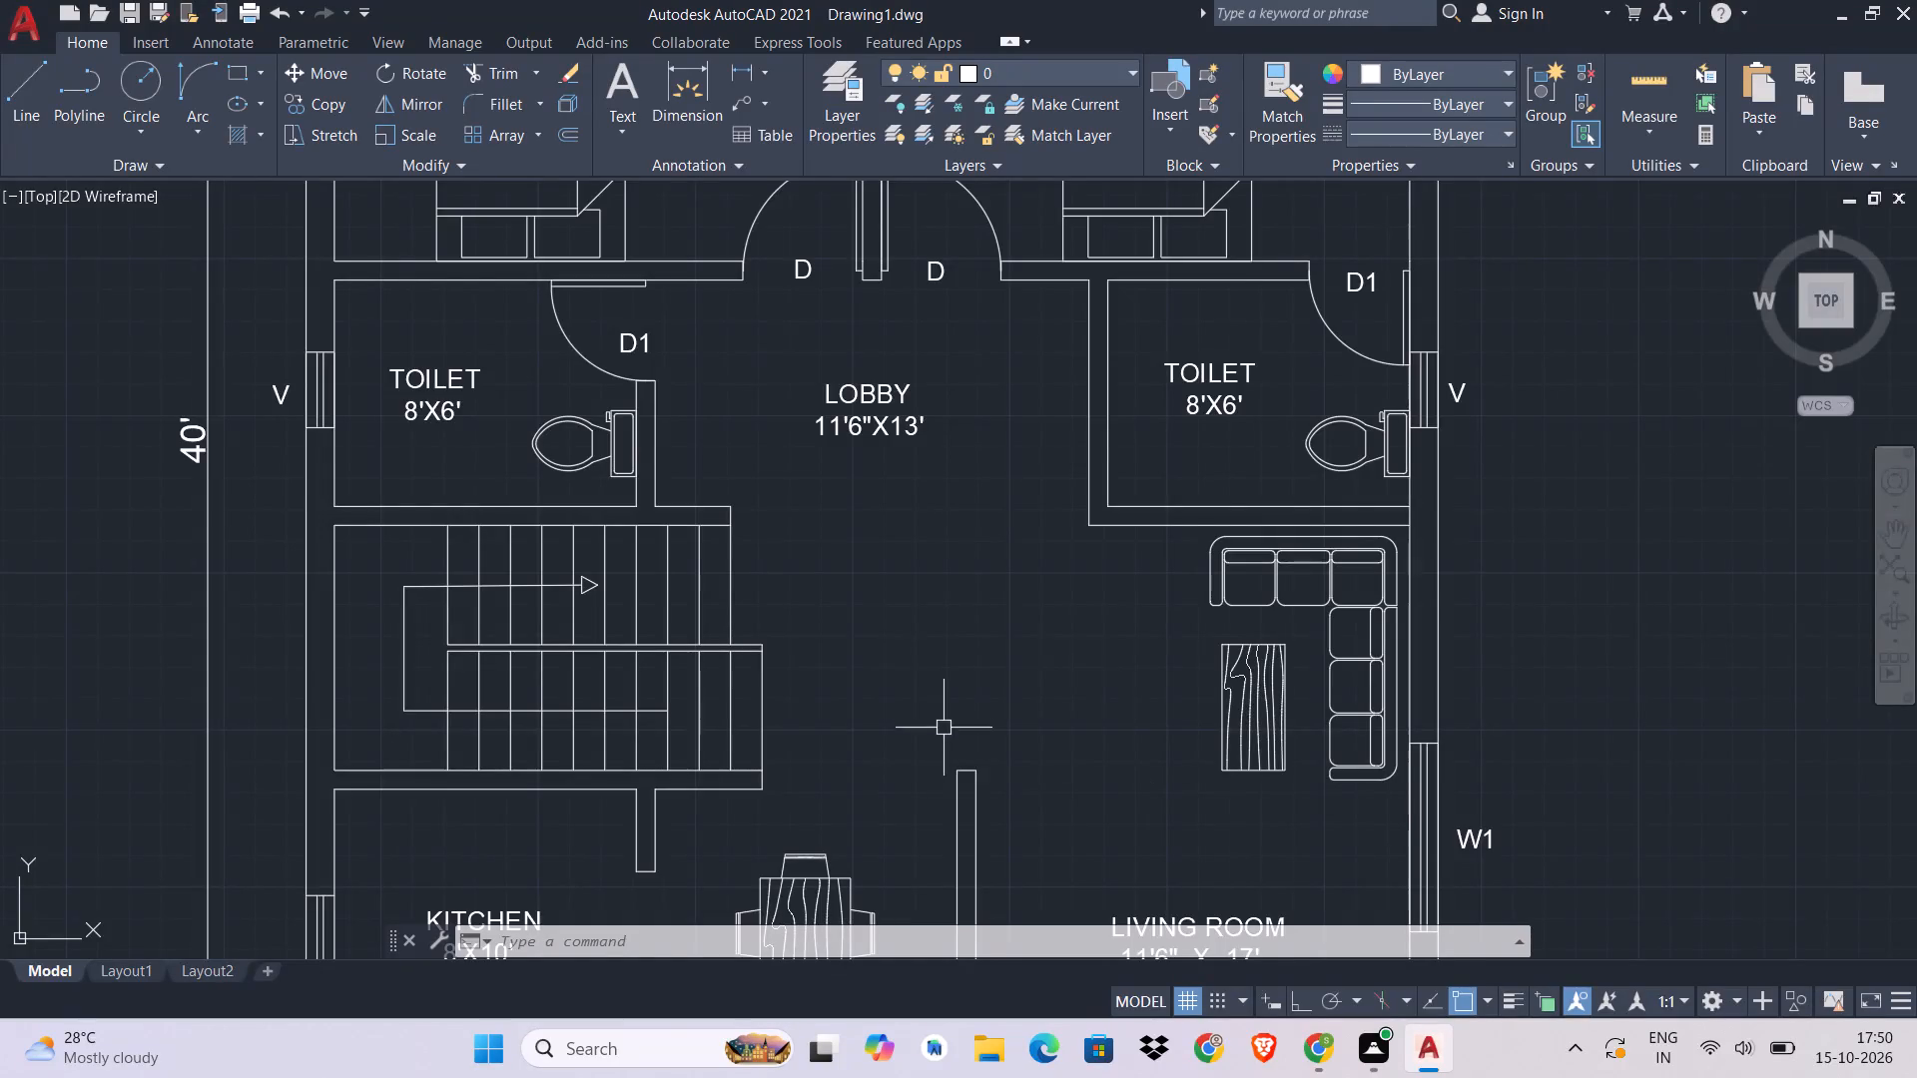
Examine the floor plan from the bedrooms down through the kitchen, dining area and living room to the main door.
{"action": "scroll", "coordinate": [1011, 627], "scroll_direction": "down", "scroll_amount": 1}
{"action": "middle_click_drag", "start_coordinate": [1011, 627], "coordinate": [1100, 888]}
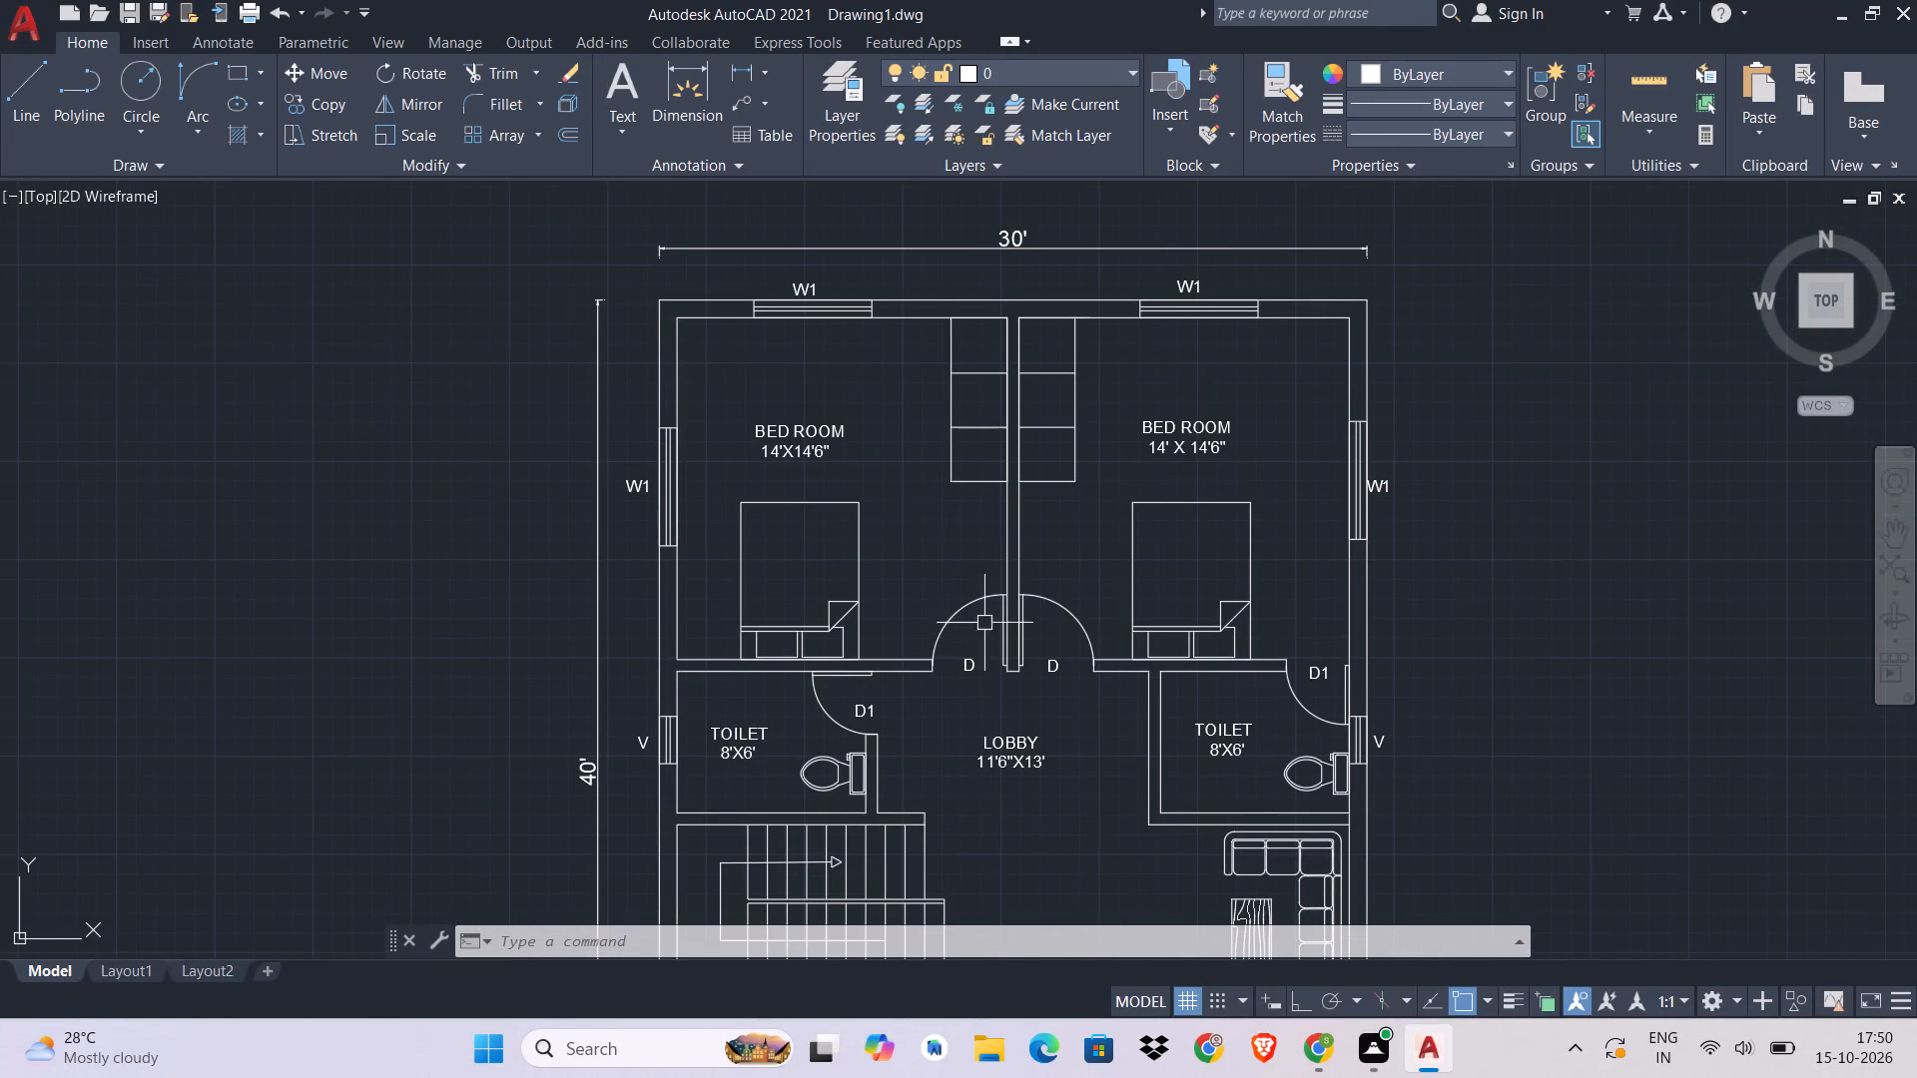
{"action": "middle_click_drag", "start_coordinate": [1031, 313], "coordinate": [950, 450]}
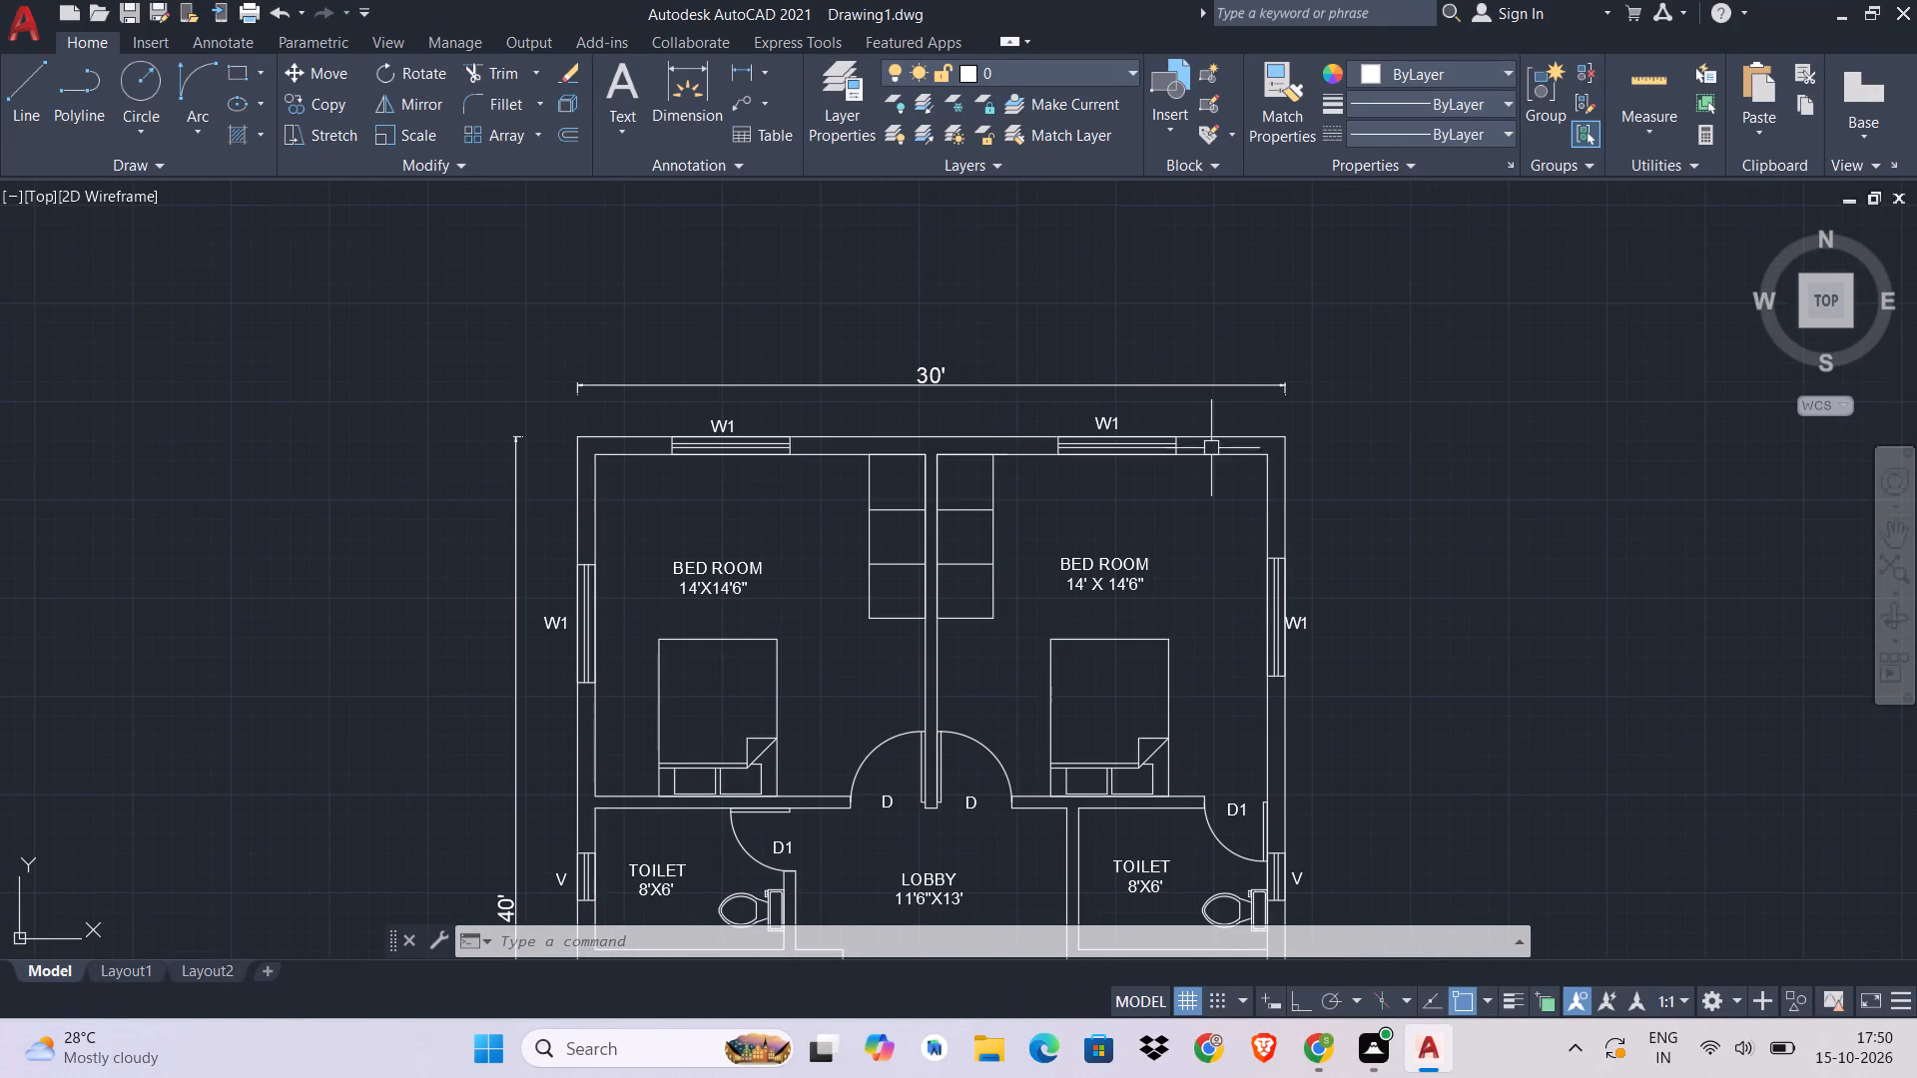
{"action": "scroll", "coordinate": [1137, 578], "scroll_direction": "down", "scroll_amount": 1}
{"action": "middle_click_drag", "start_coordinate": [1135, 578], "coordinate": [1112, 294]}
{"action": "middle_click_drag", "start_coordinate": [1081, 654], "coordinate": [1063, 523]}
{"action": "scroll", "coordinate": [1055, 525], "scroll_direction": "up", "scroll_amount": 3}
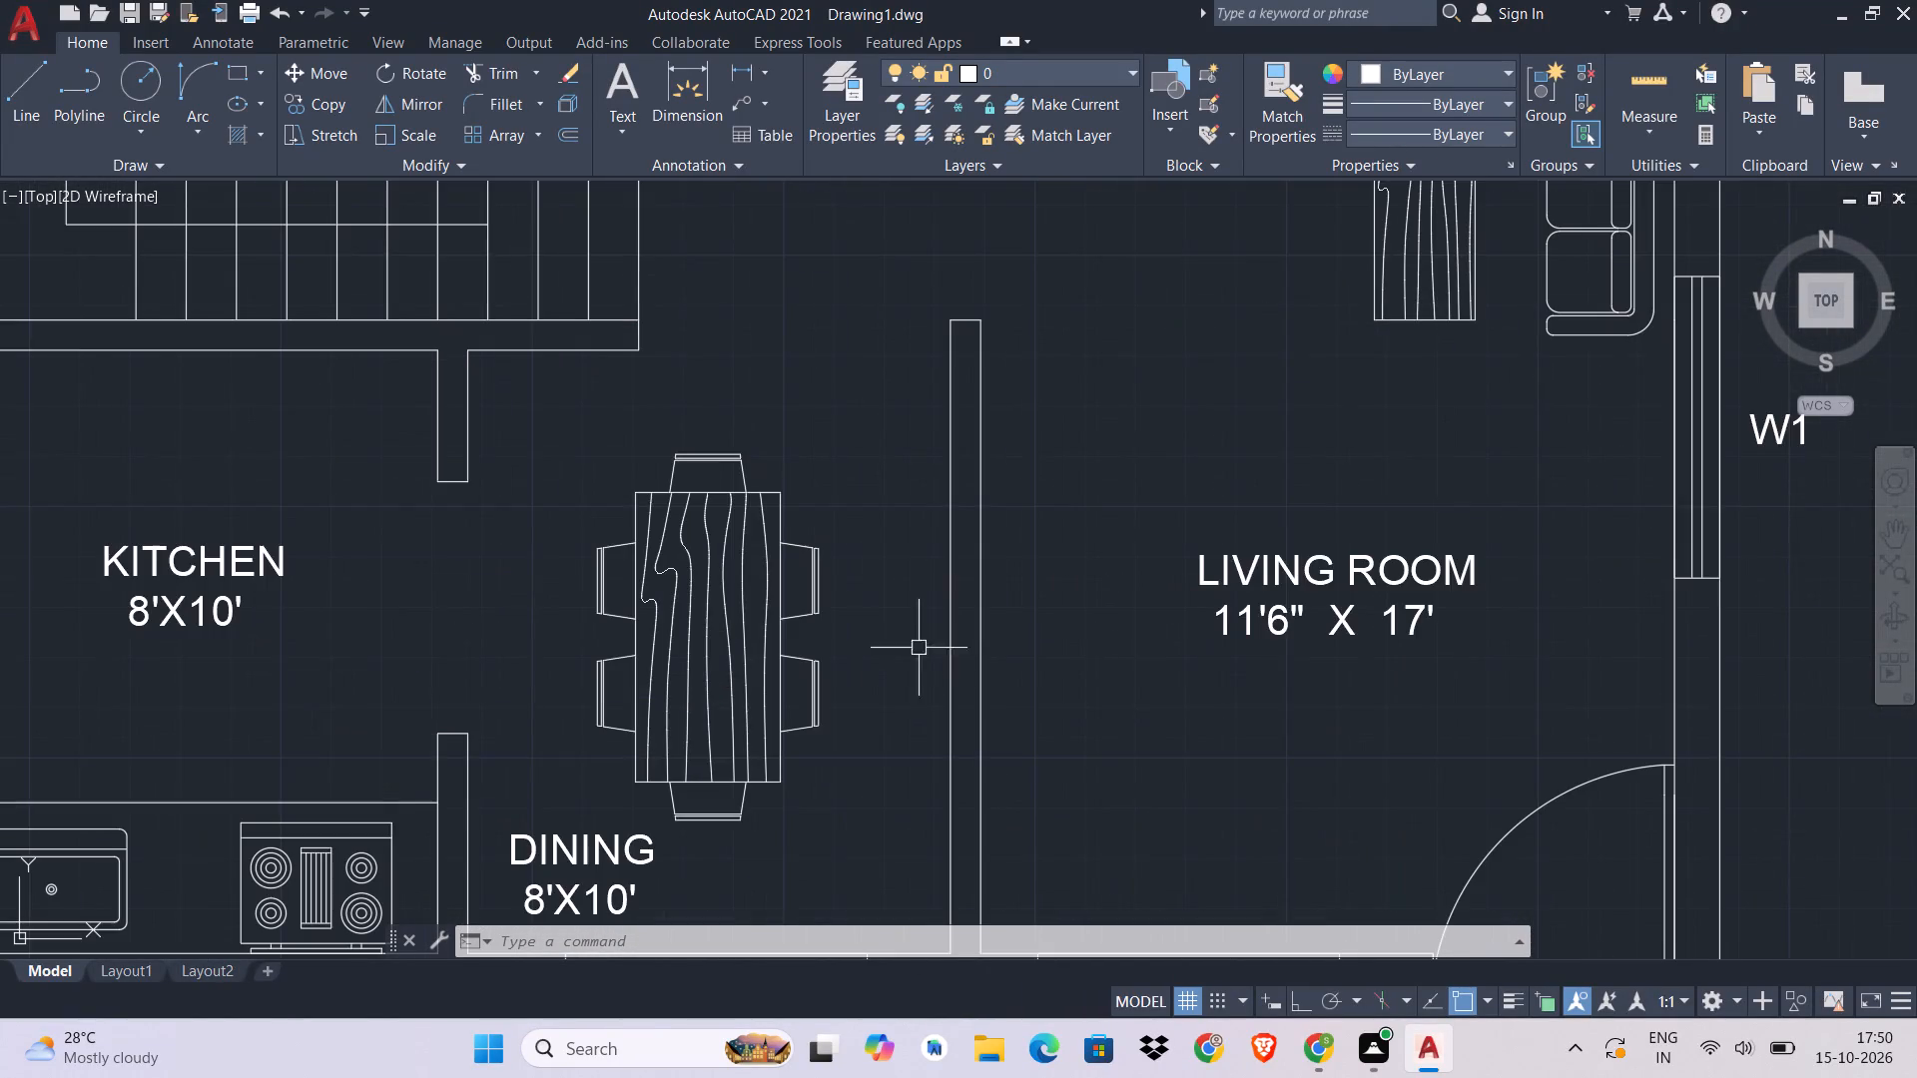
{"action": "scroll", "coordinate": [841, 624], "scroll_direction": "down", "scroll_amount": 3}
{"action": "middle_click_drag", "start_coordinate": [841, 624], "coordinate": [923, 527]}
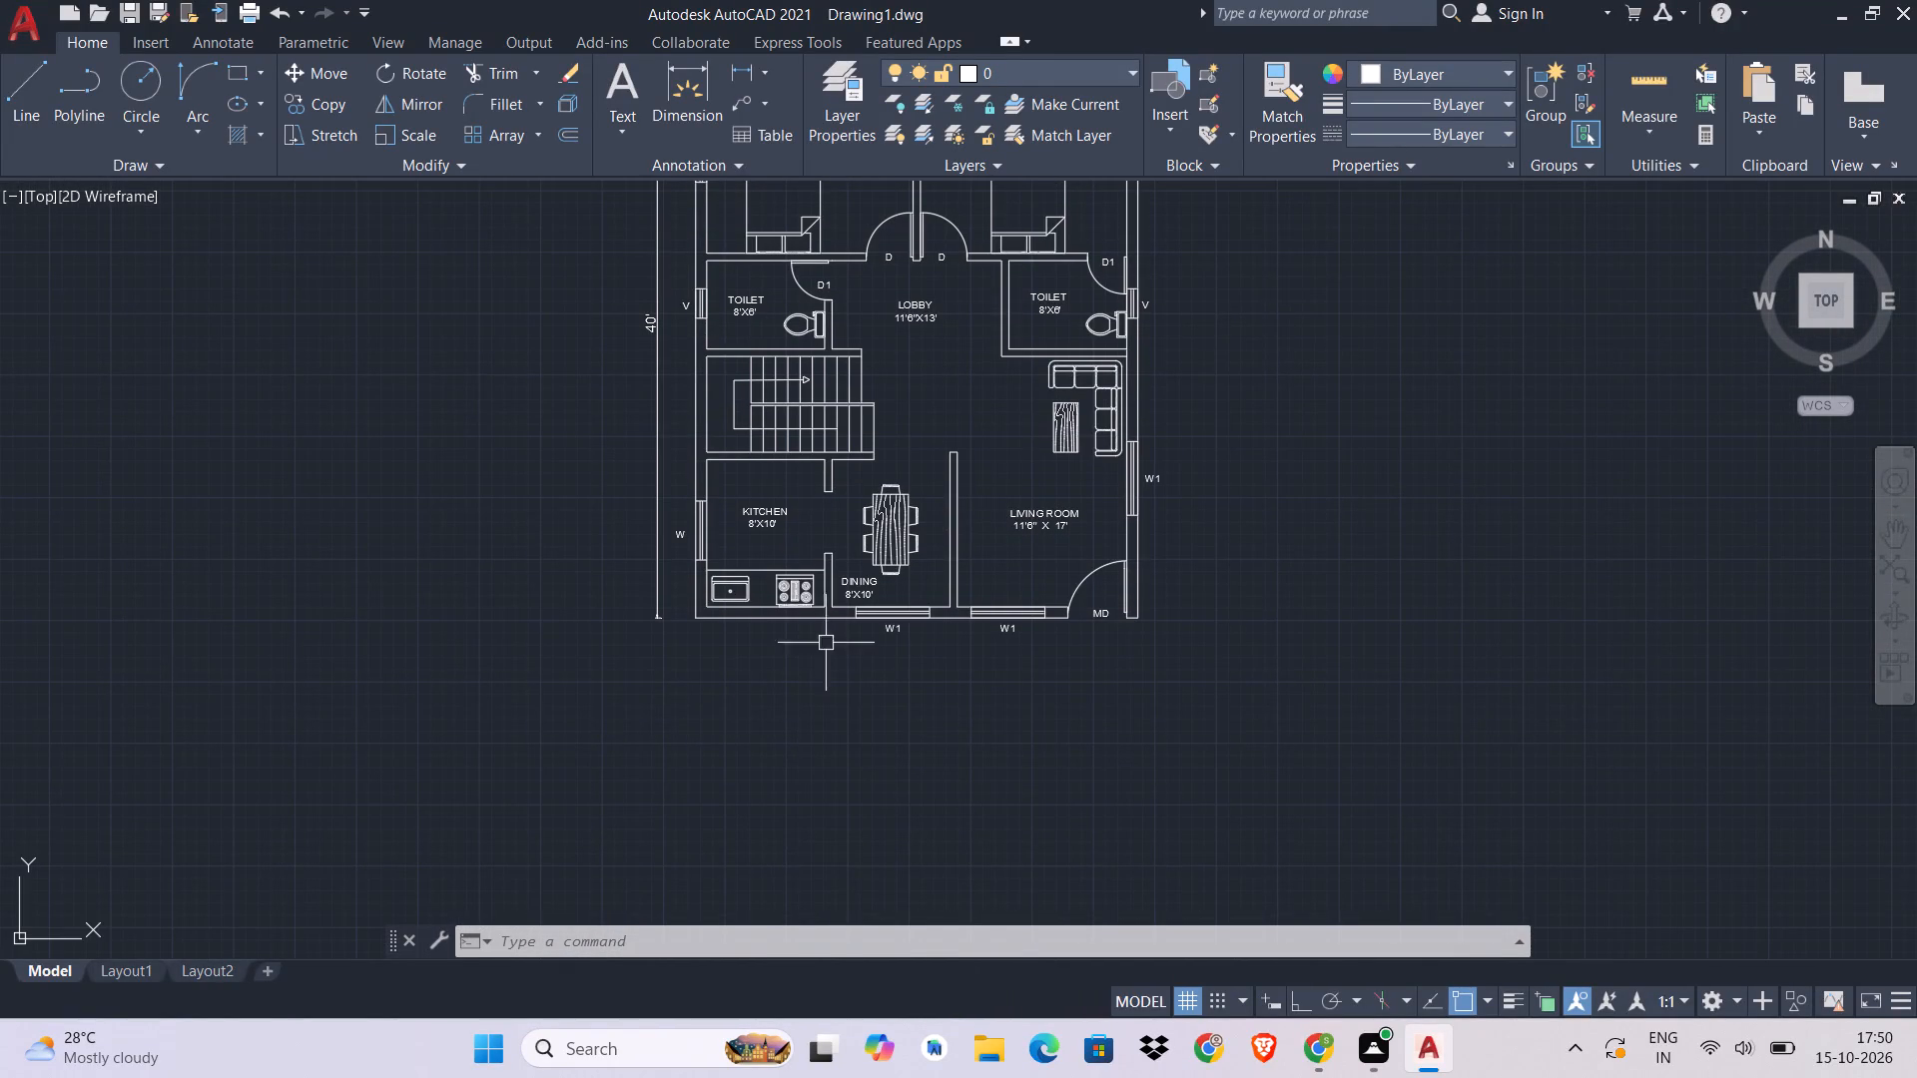
{"action": "scroll", "coordinate": [1123, 630], "scroll_direction": "up", "scroll_amount": 5}
{"action": "scroll", "coordinate": [1123, 593], "scroll_direction": "down", "scroll_amount": 1}
{"action": "middle_click_drag", "start_coordinate": [1123, 593], "coordinate": [1097, 620]}
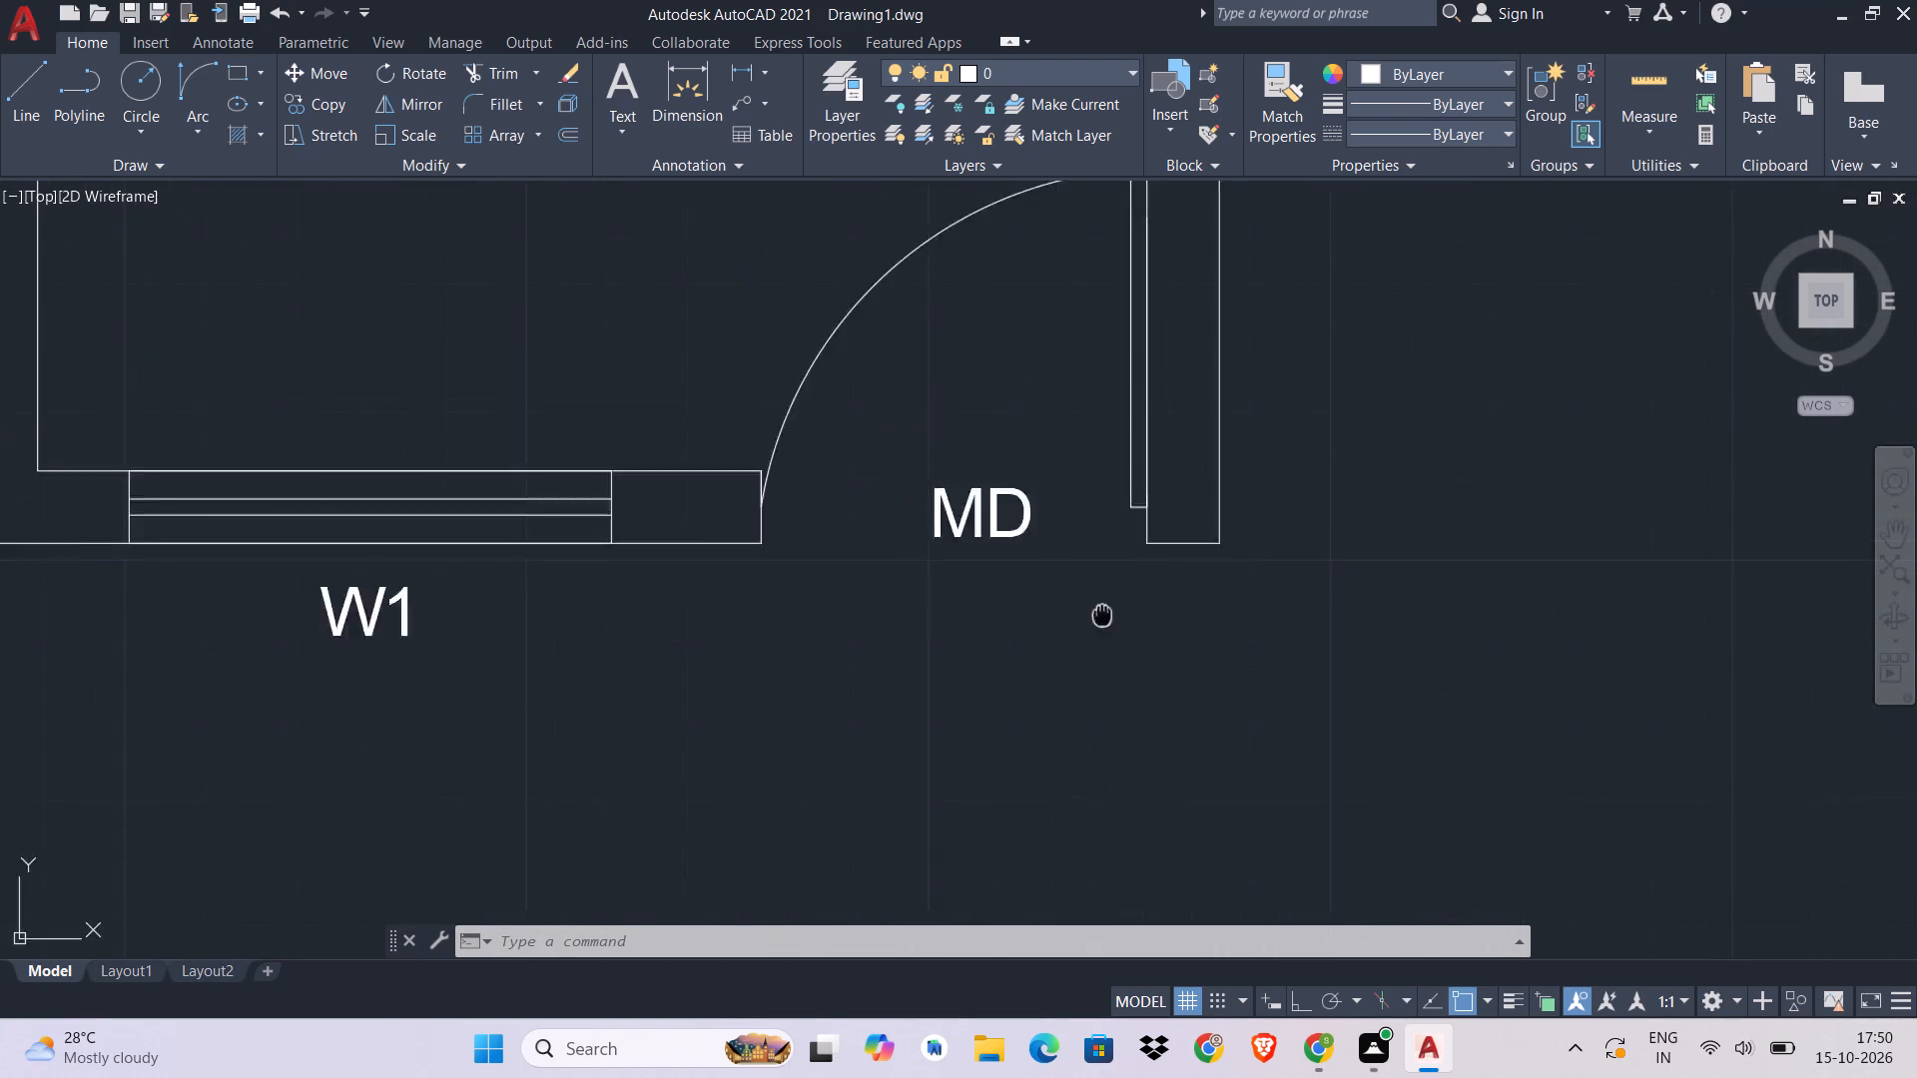
{"action": "middle_click_drag", "start_coordinate": [1097, 620], "coordinate": [914, 704]}
{"action": "left_click", "coordinate": [1284, 552]}
{"action": "key", "text": "Escape"}
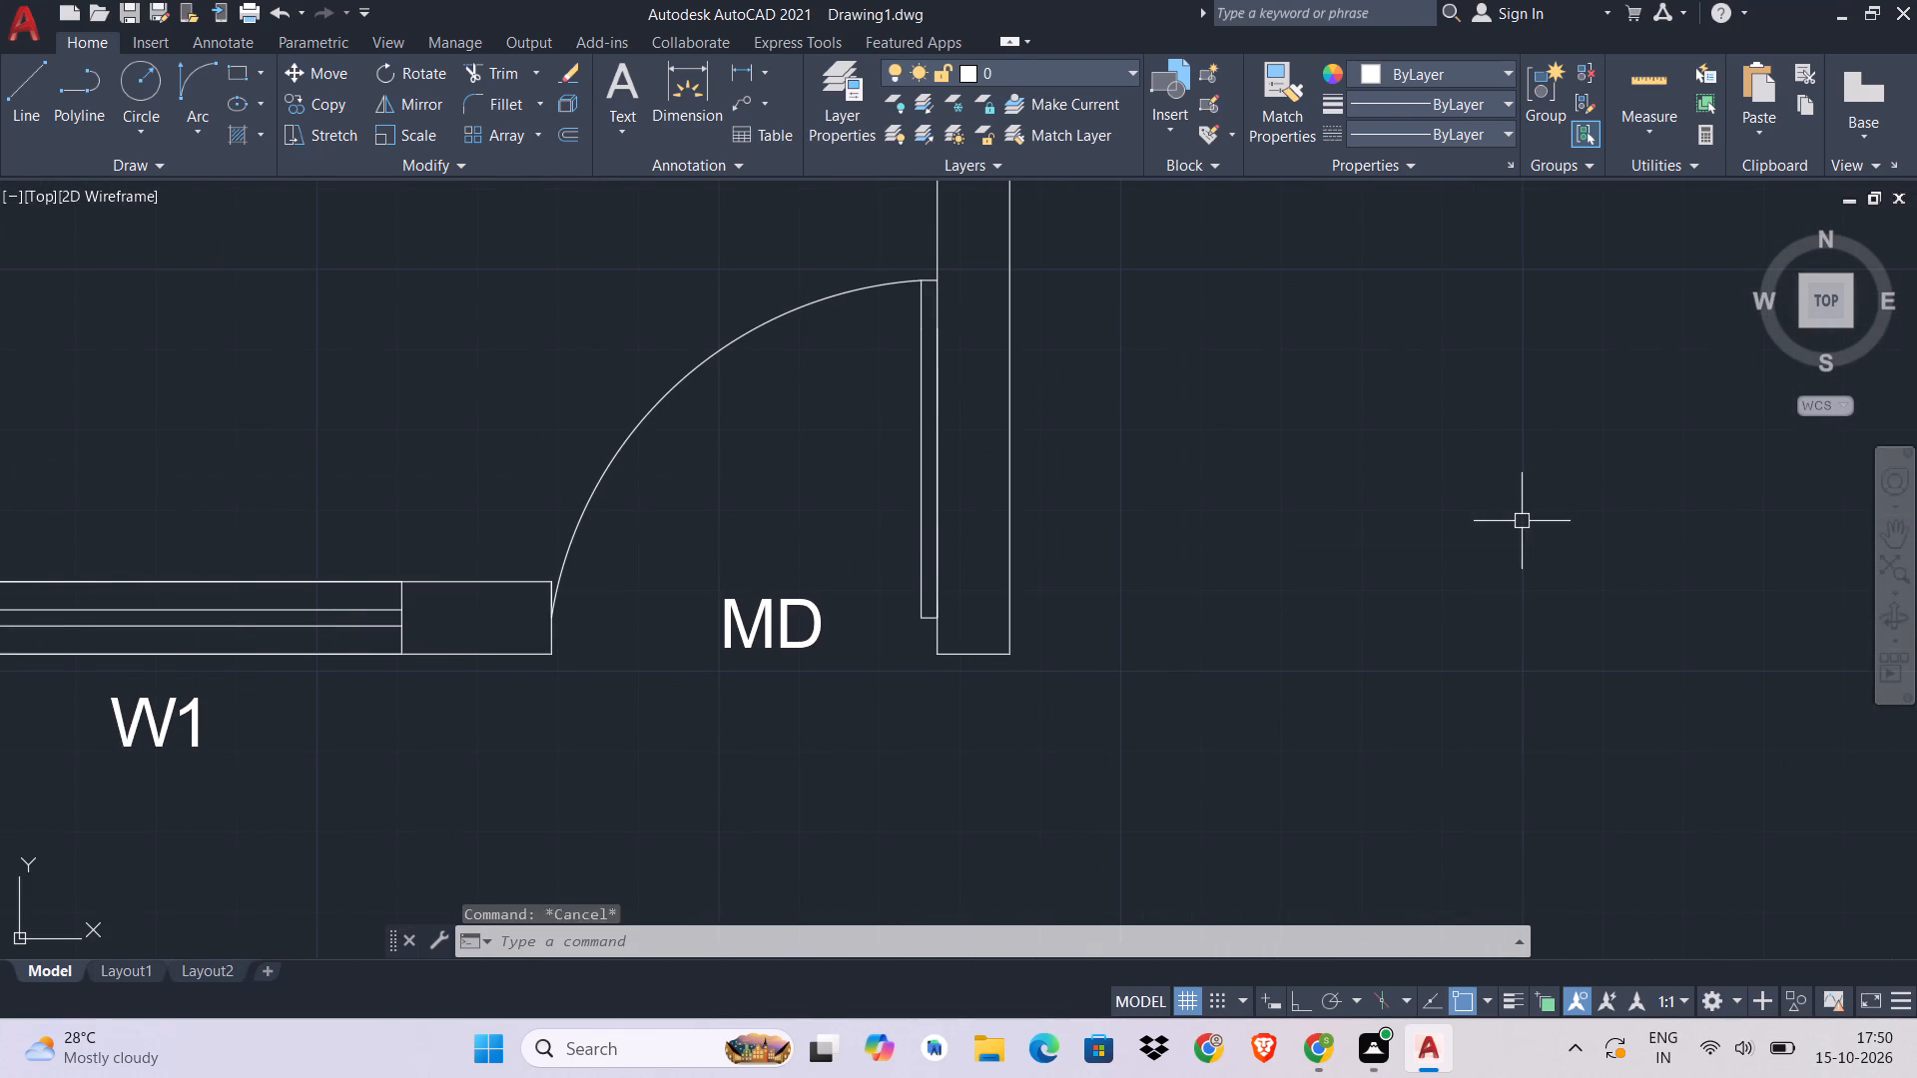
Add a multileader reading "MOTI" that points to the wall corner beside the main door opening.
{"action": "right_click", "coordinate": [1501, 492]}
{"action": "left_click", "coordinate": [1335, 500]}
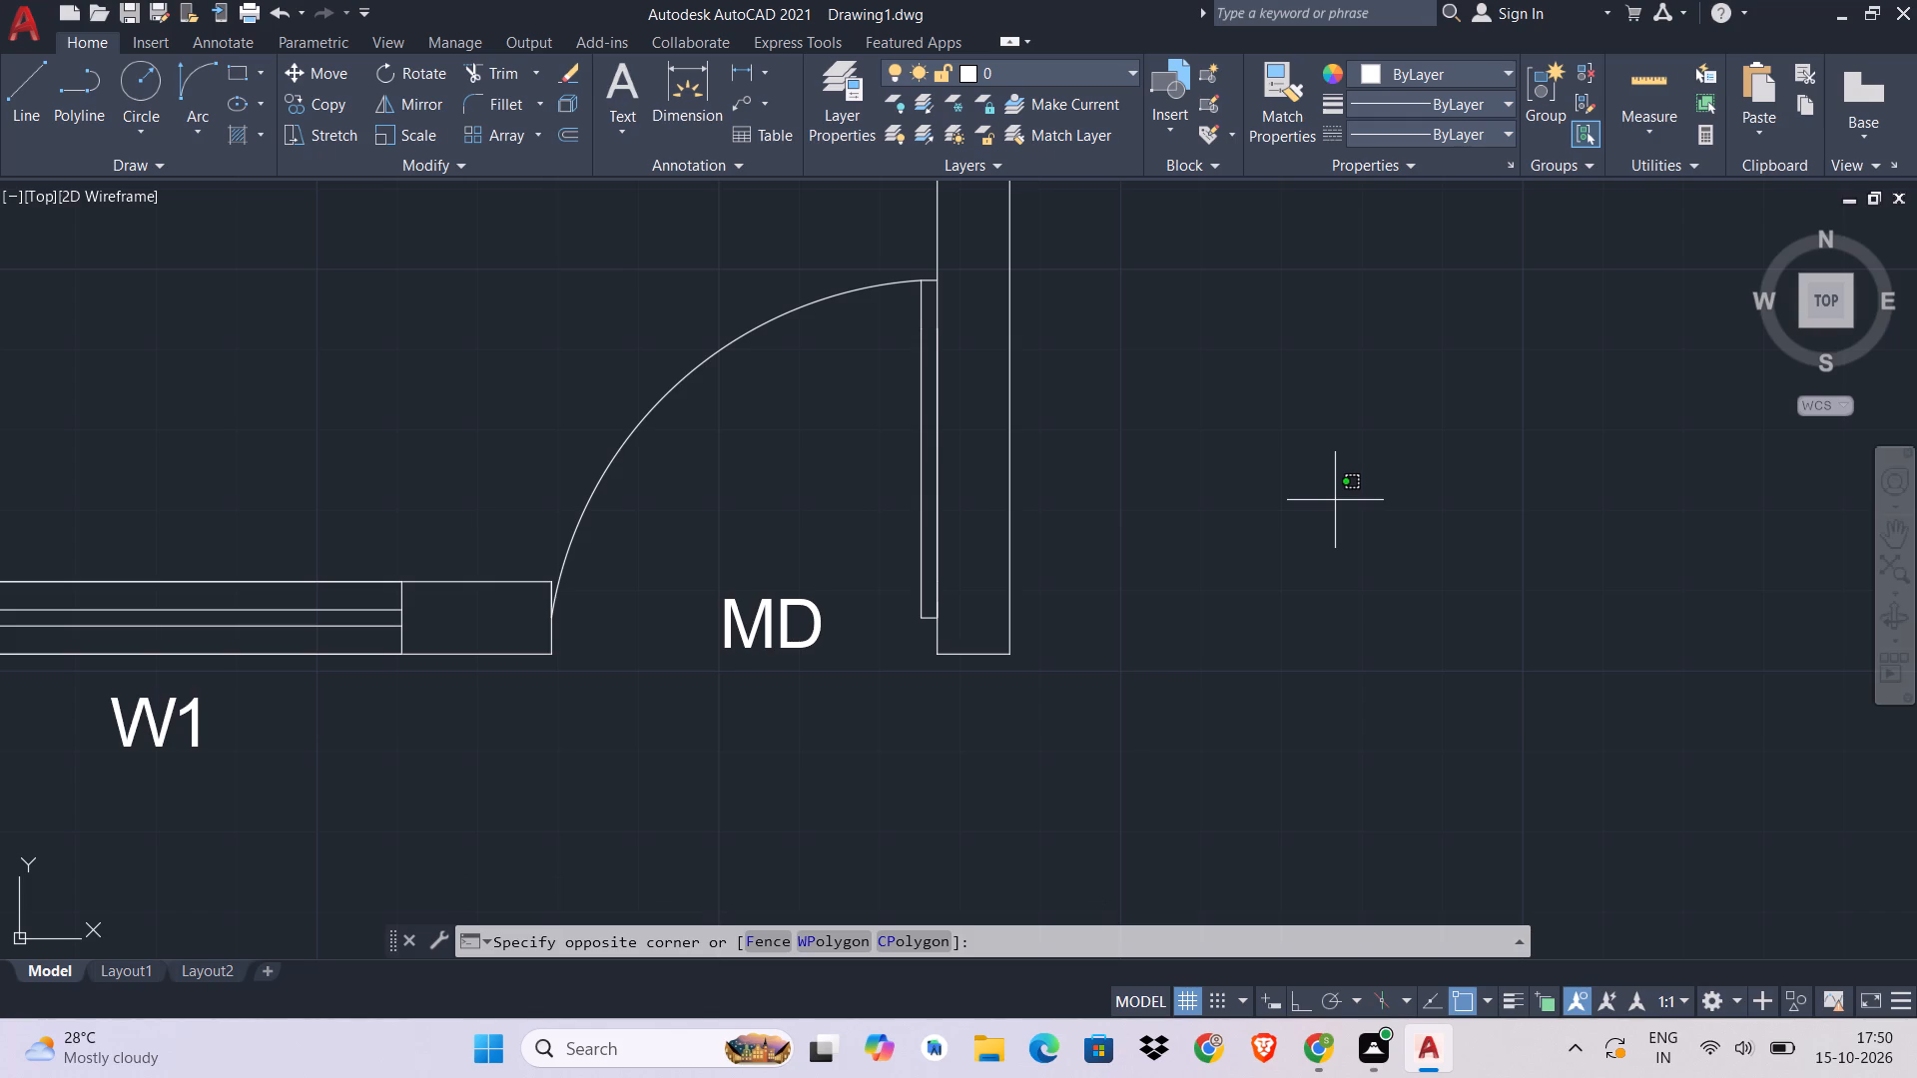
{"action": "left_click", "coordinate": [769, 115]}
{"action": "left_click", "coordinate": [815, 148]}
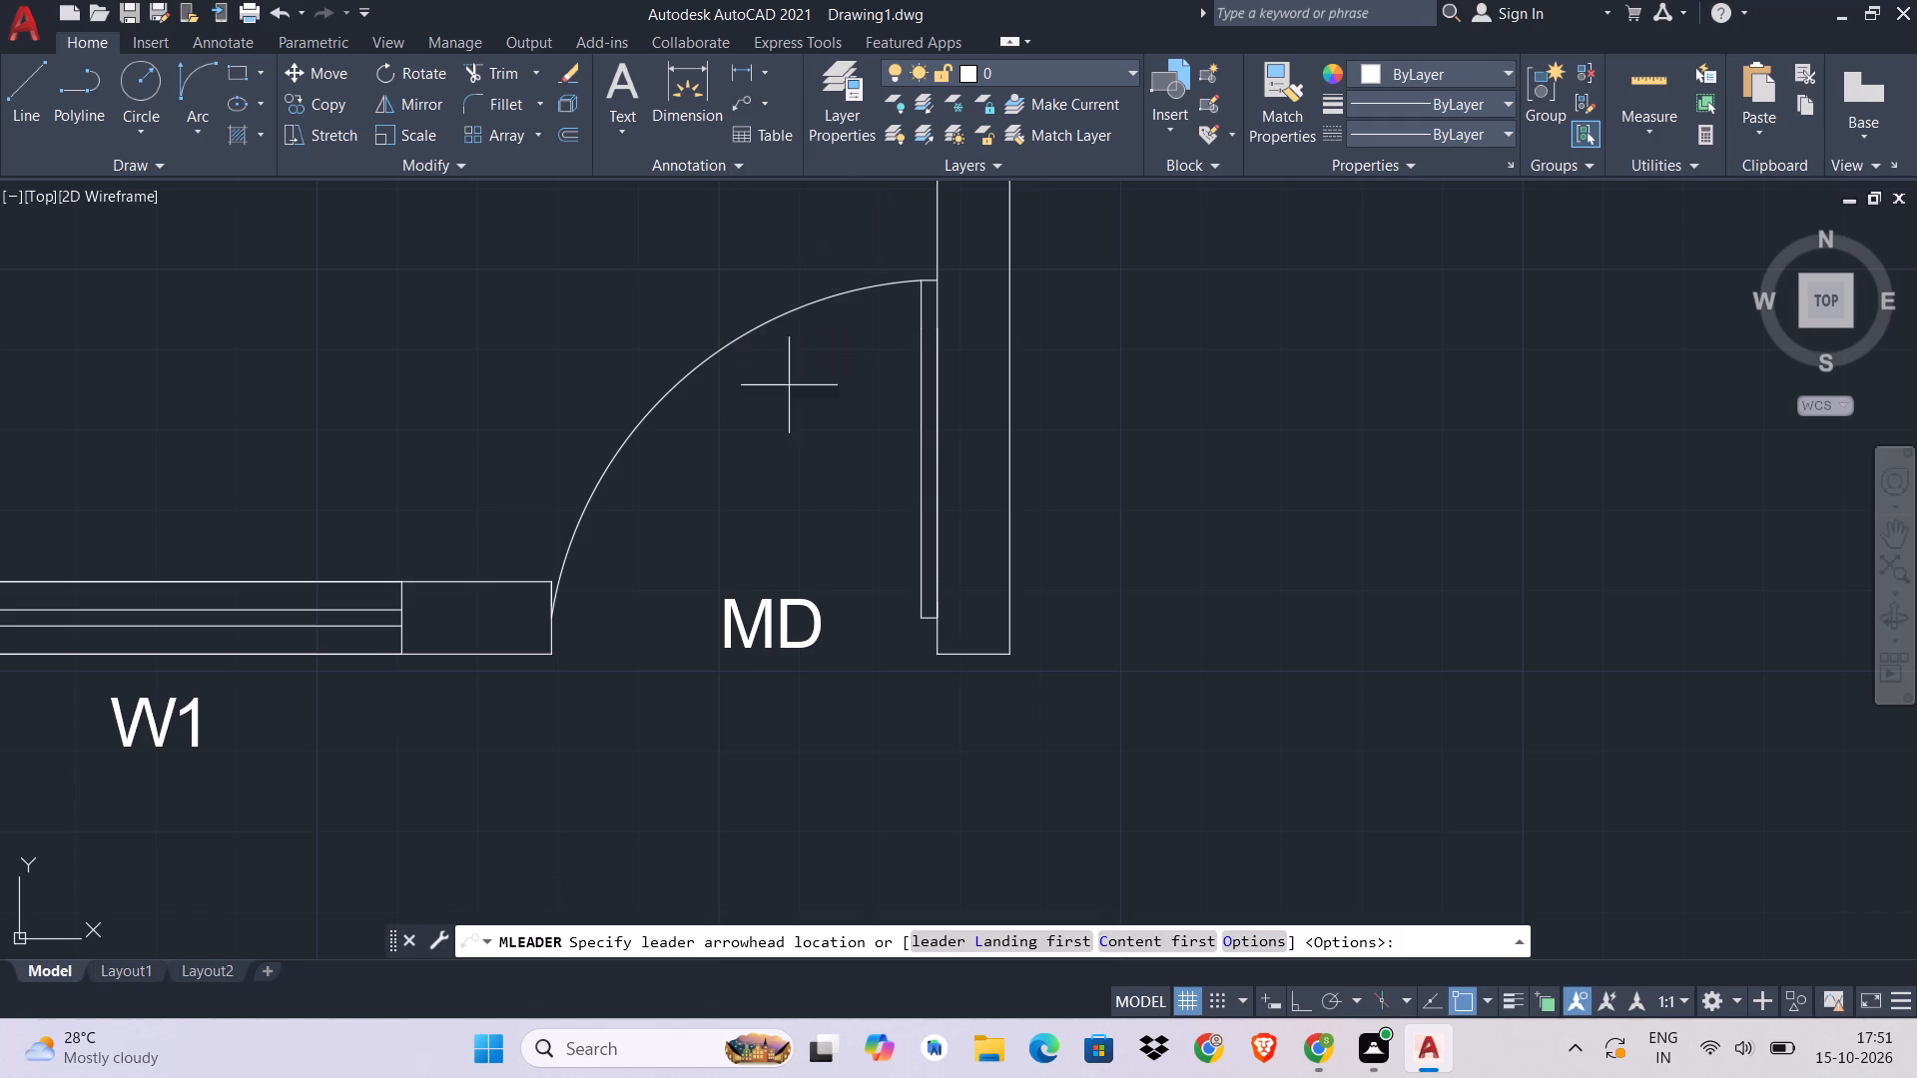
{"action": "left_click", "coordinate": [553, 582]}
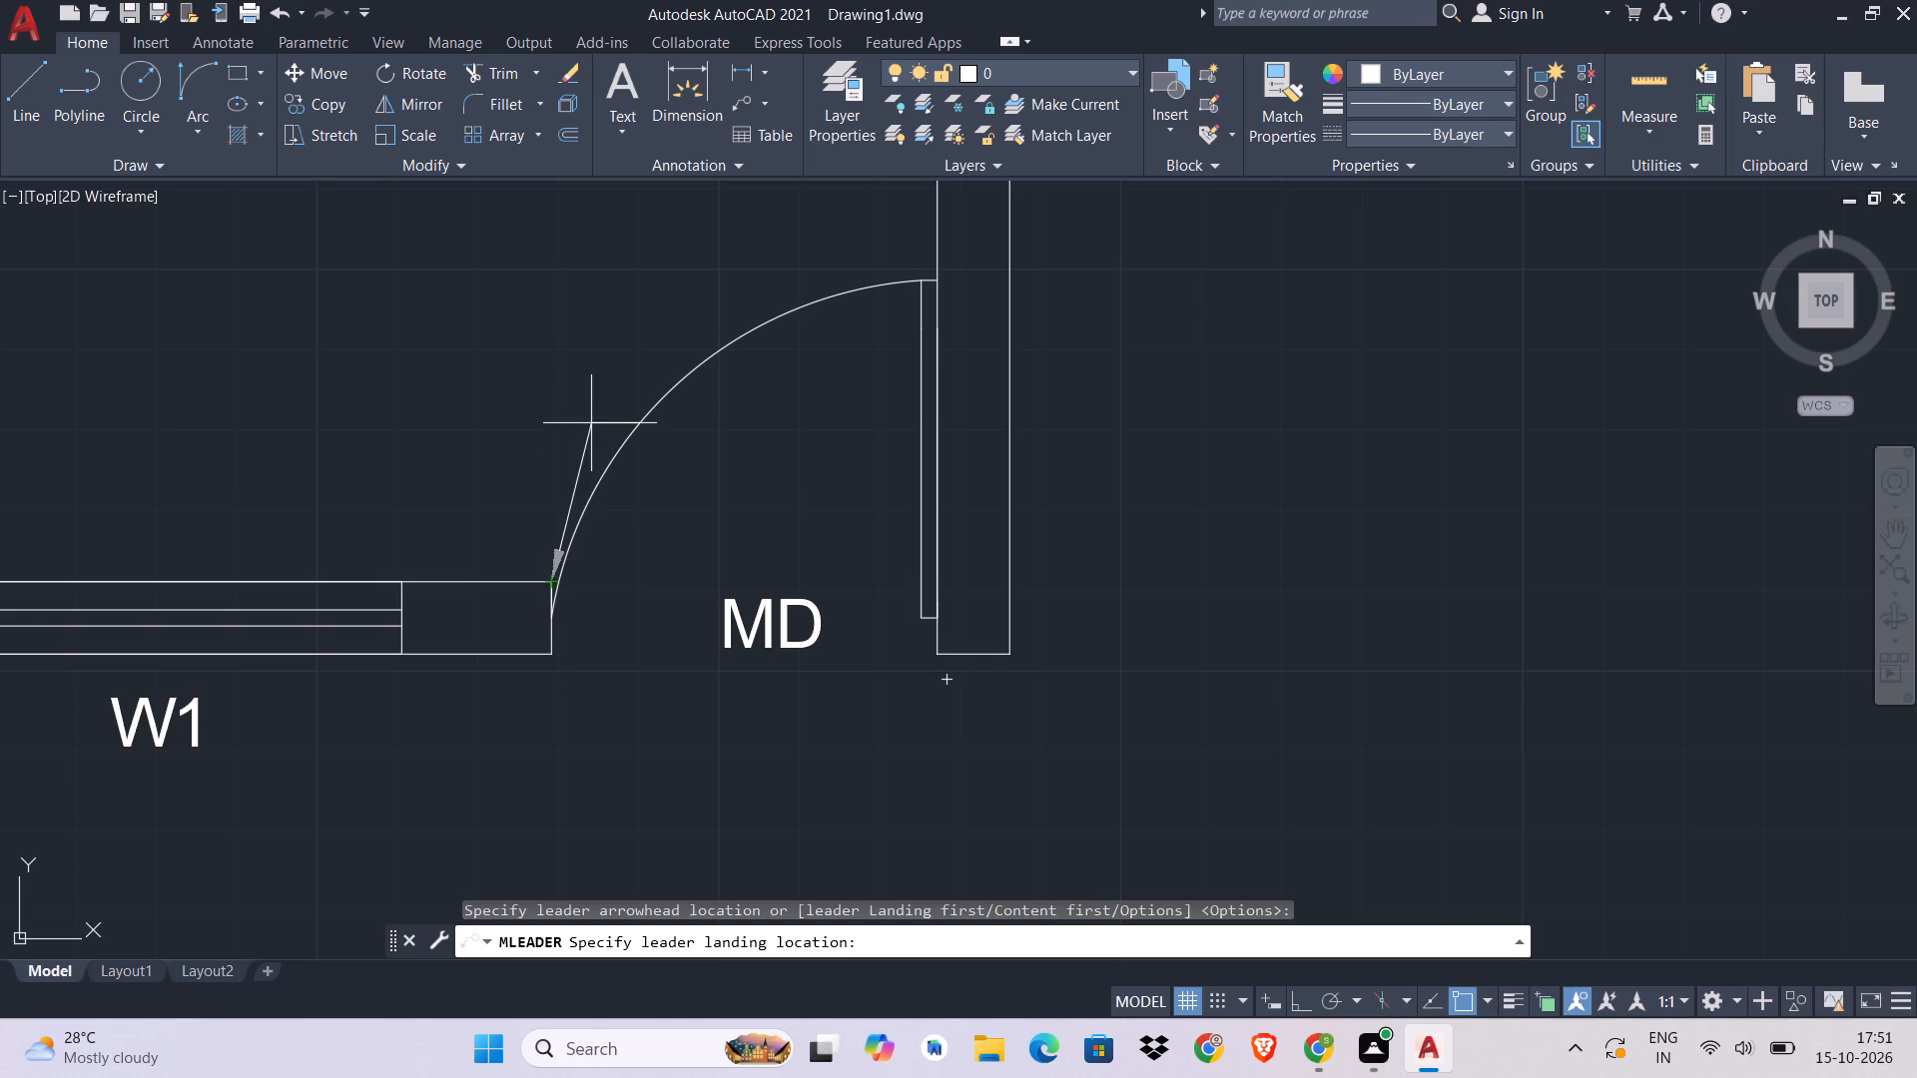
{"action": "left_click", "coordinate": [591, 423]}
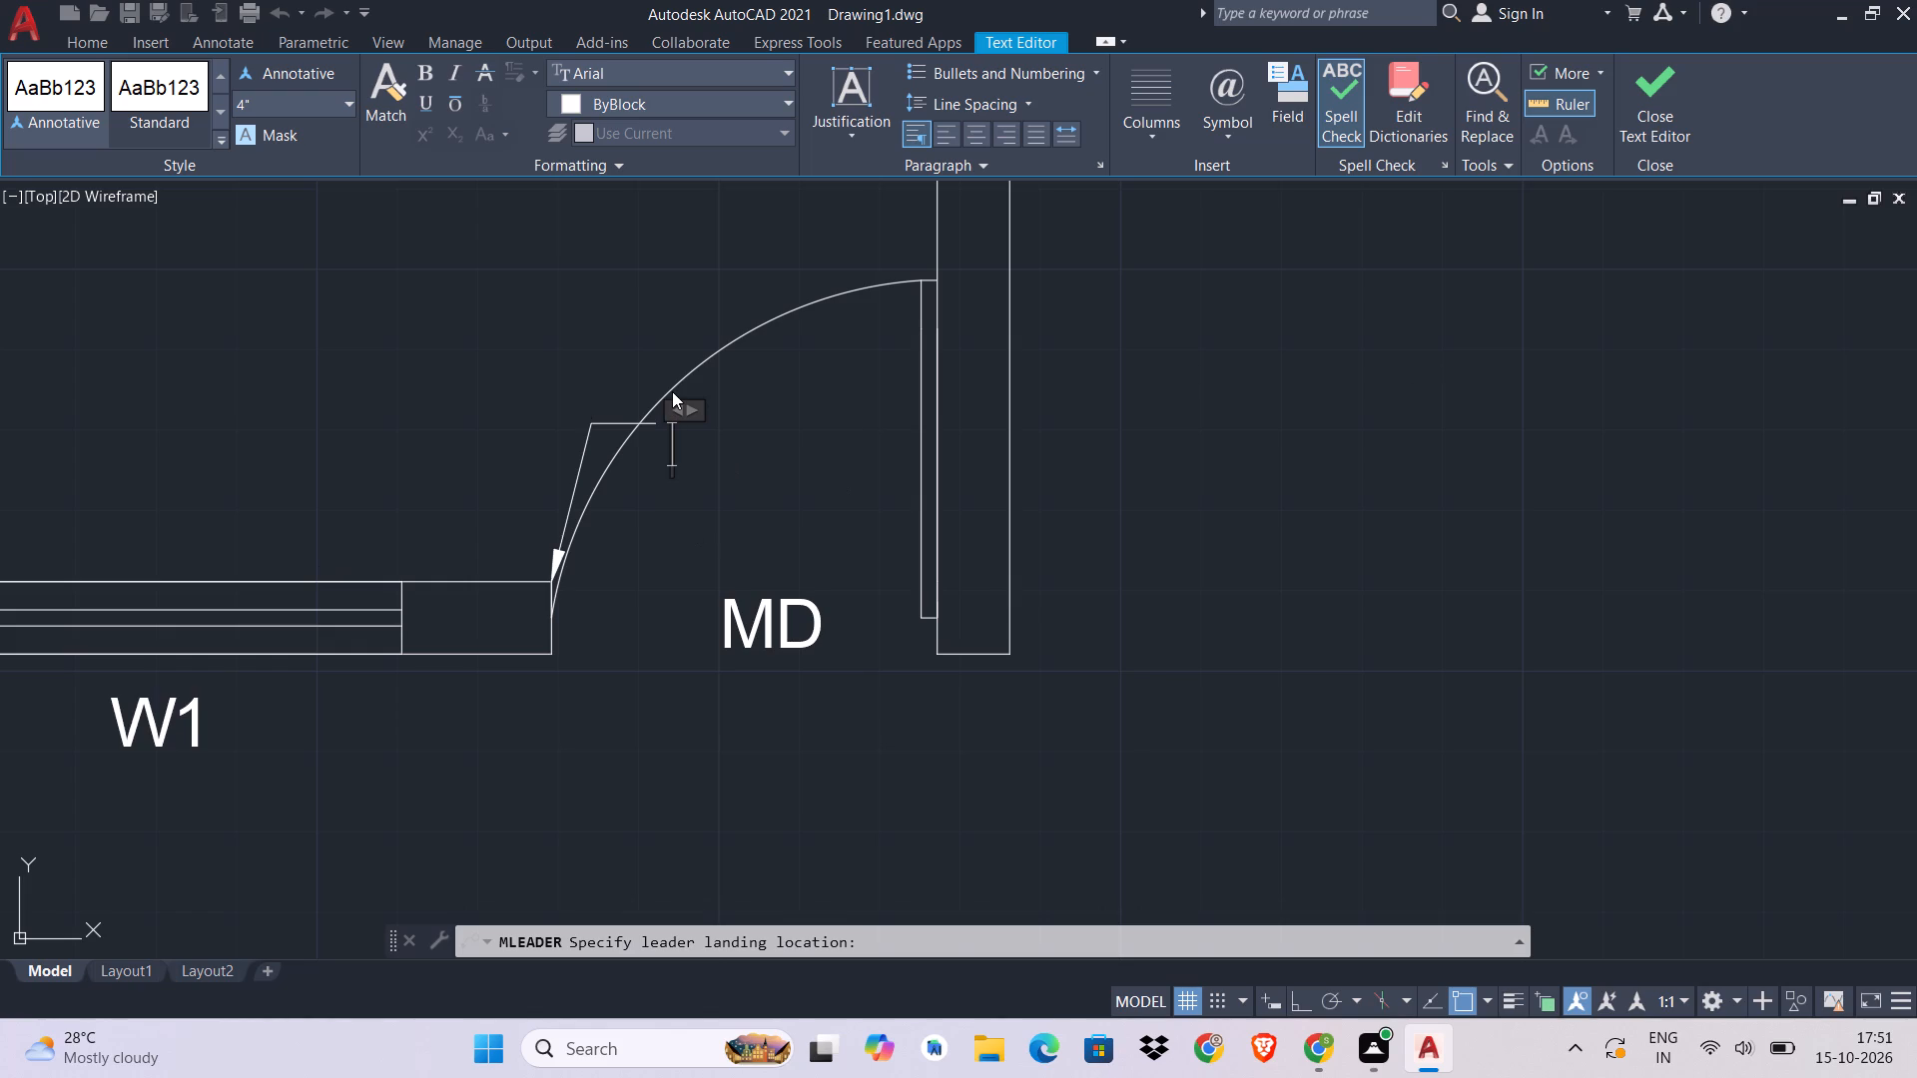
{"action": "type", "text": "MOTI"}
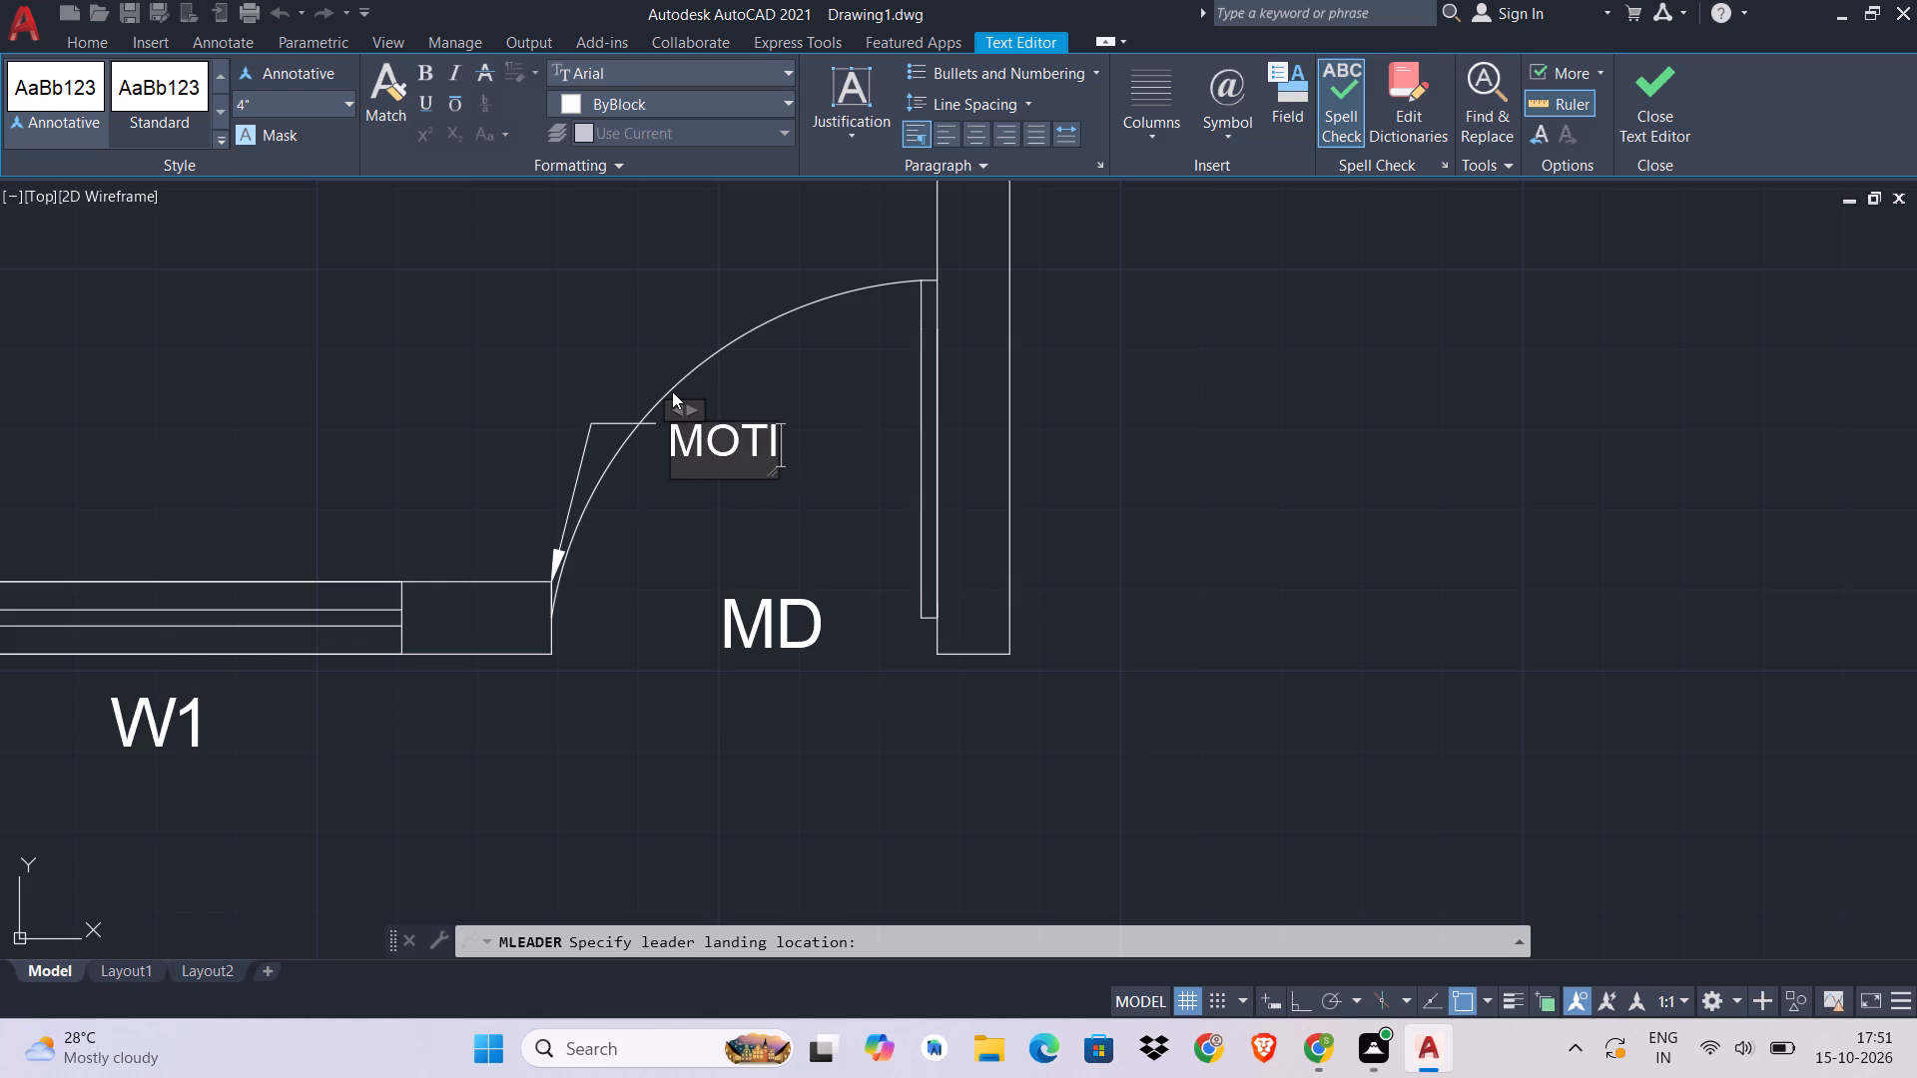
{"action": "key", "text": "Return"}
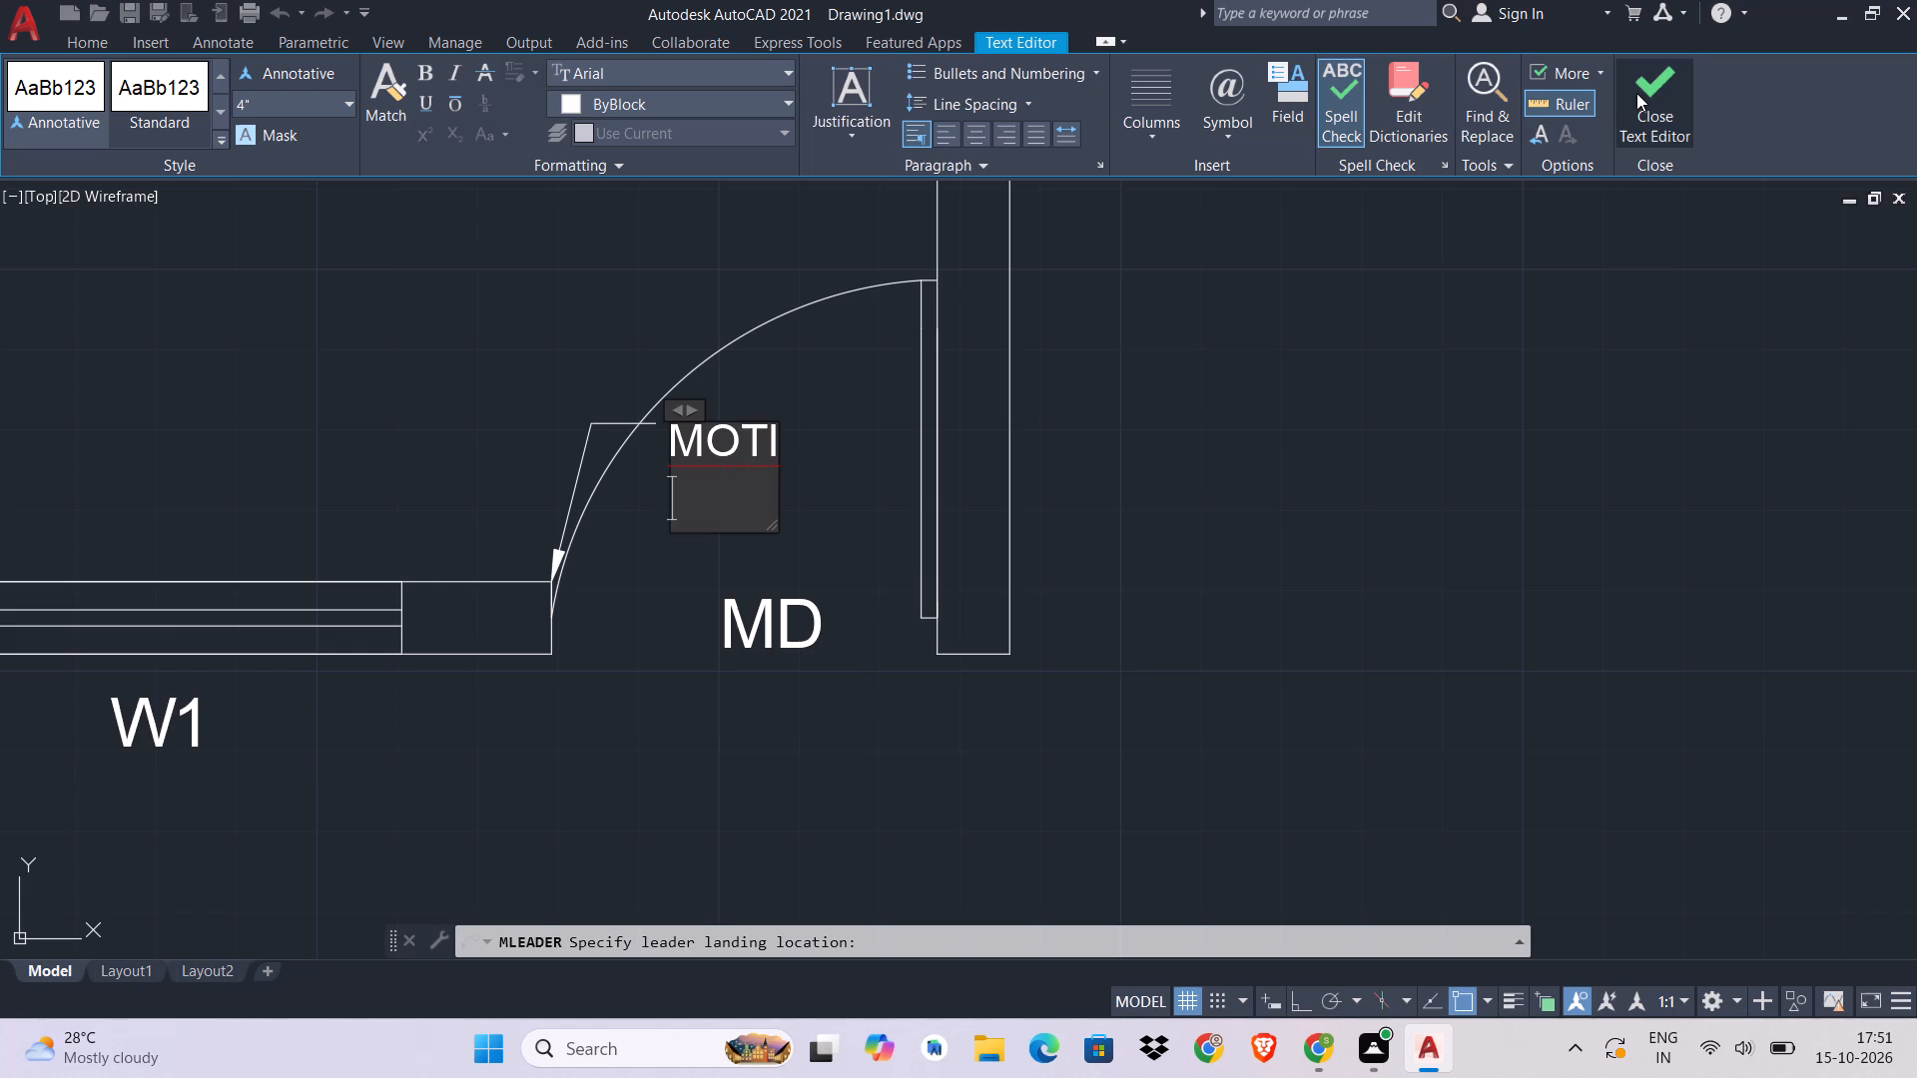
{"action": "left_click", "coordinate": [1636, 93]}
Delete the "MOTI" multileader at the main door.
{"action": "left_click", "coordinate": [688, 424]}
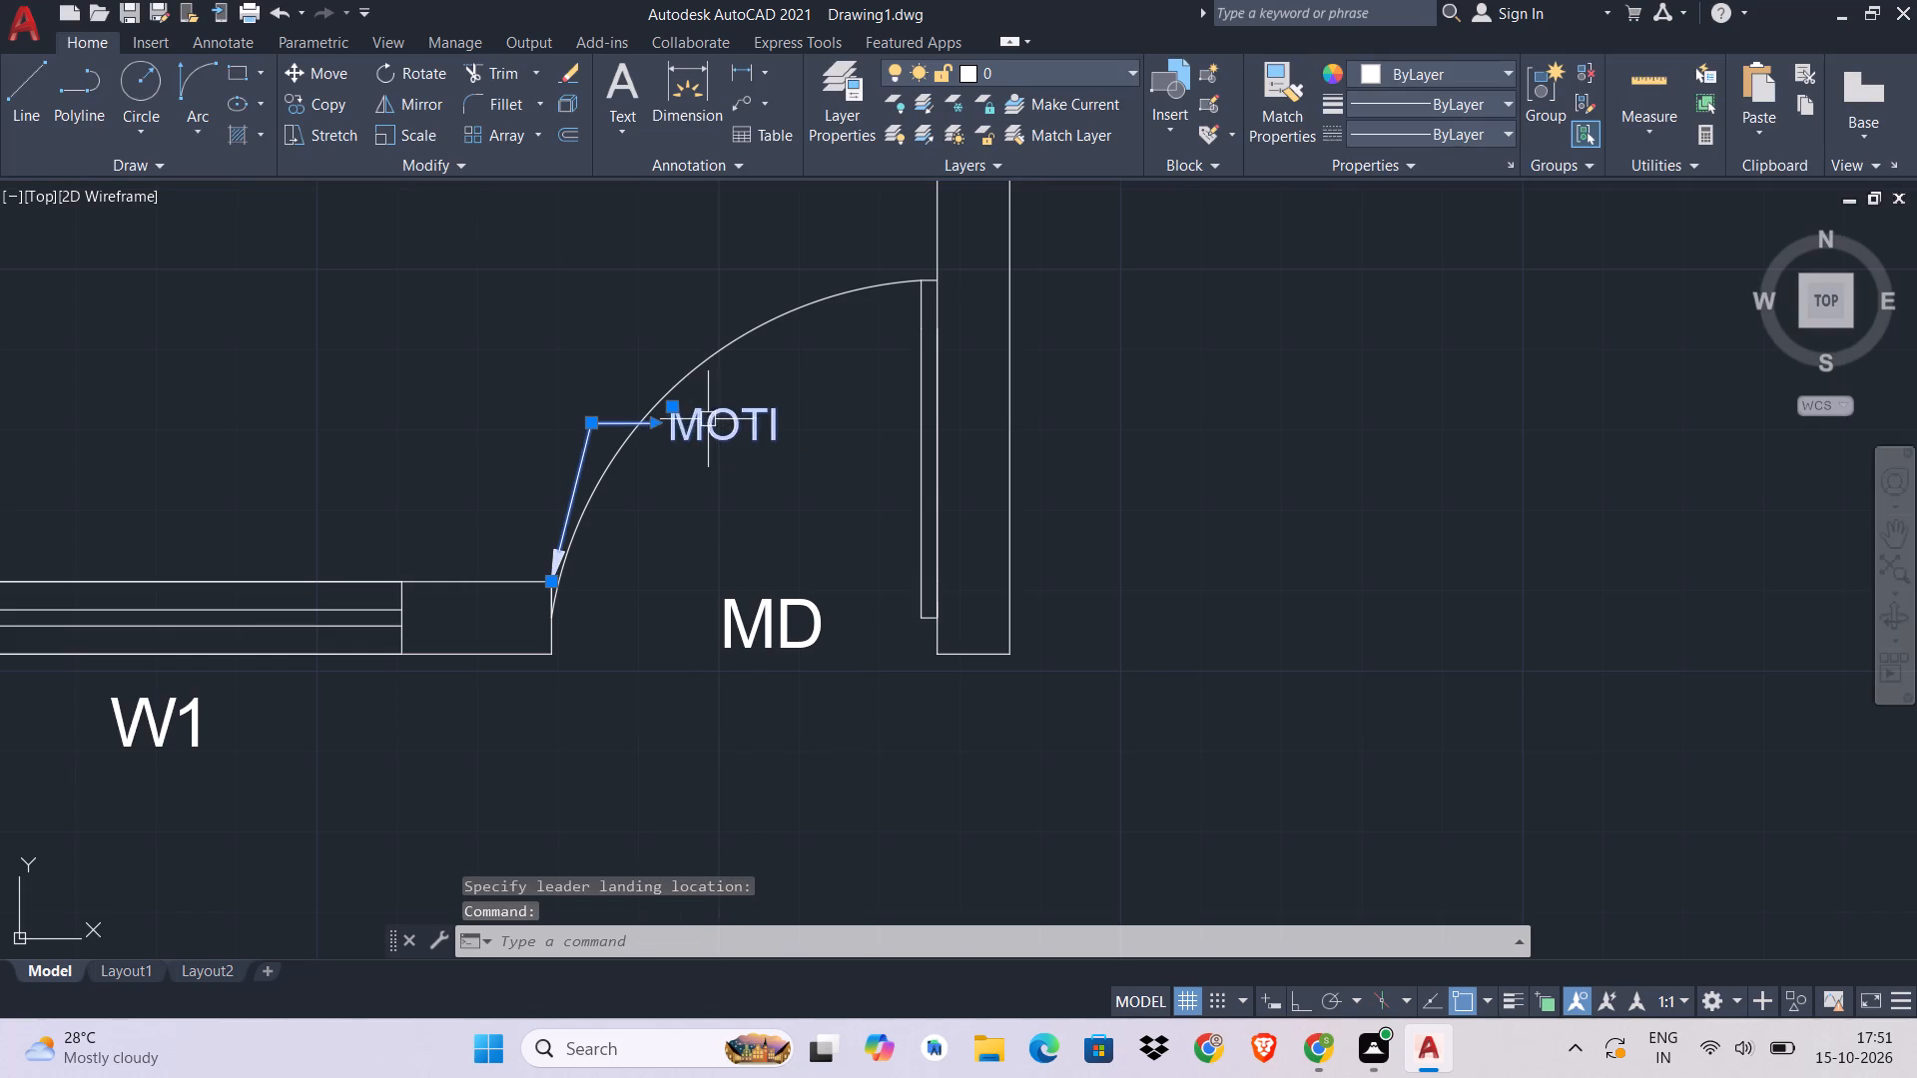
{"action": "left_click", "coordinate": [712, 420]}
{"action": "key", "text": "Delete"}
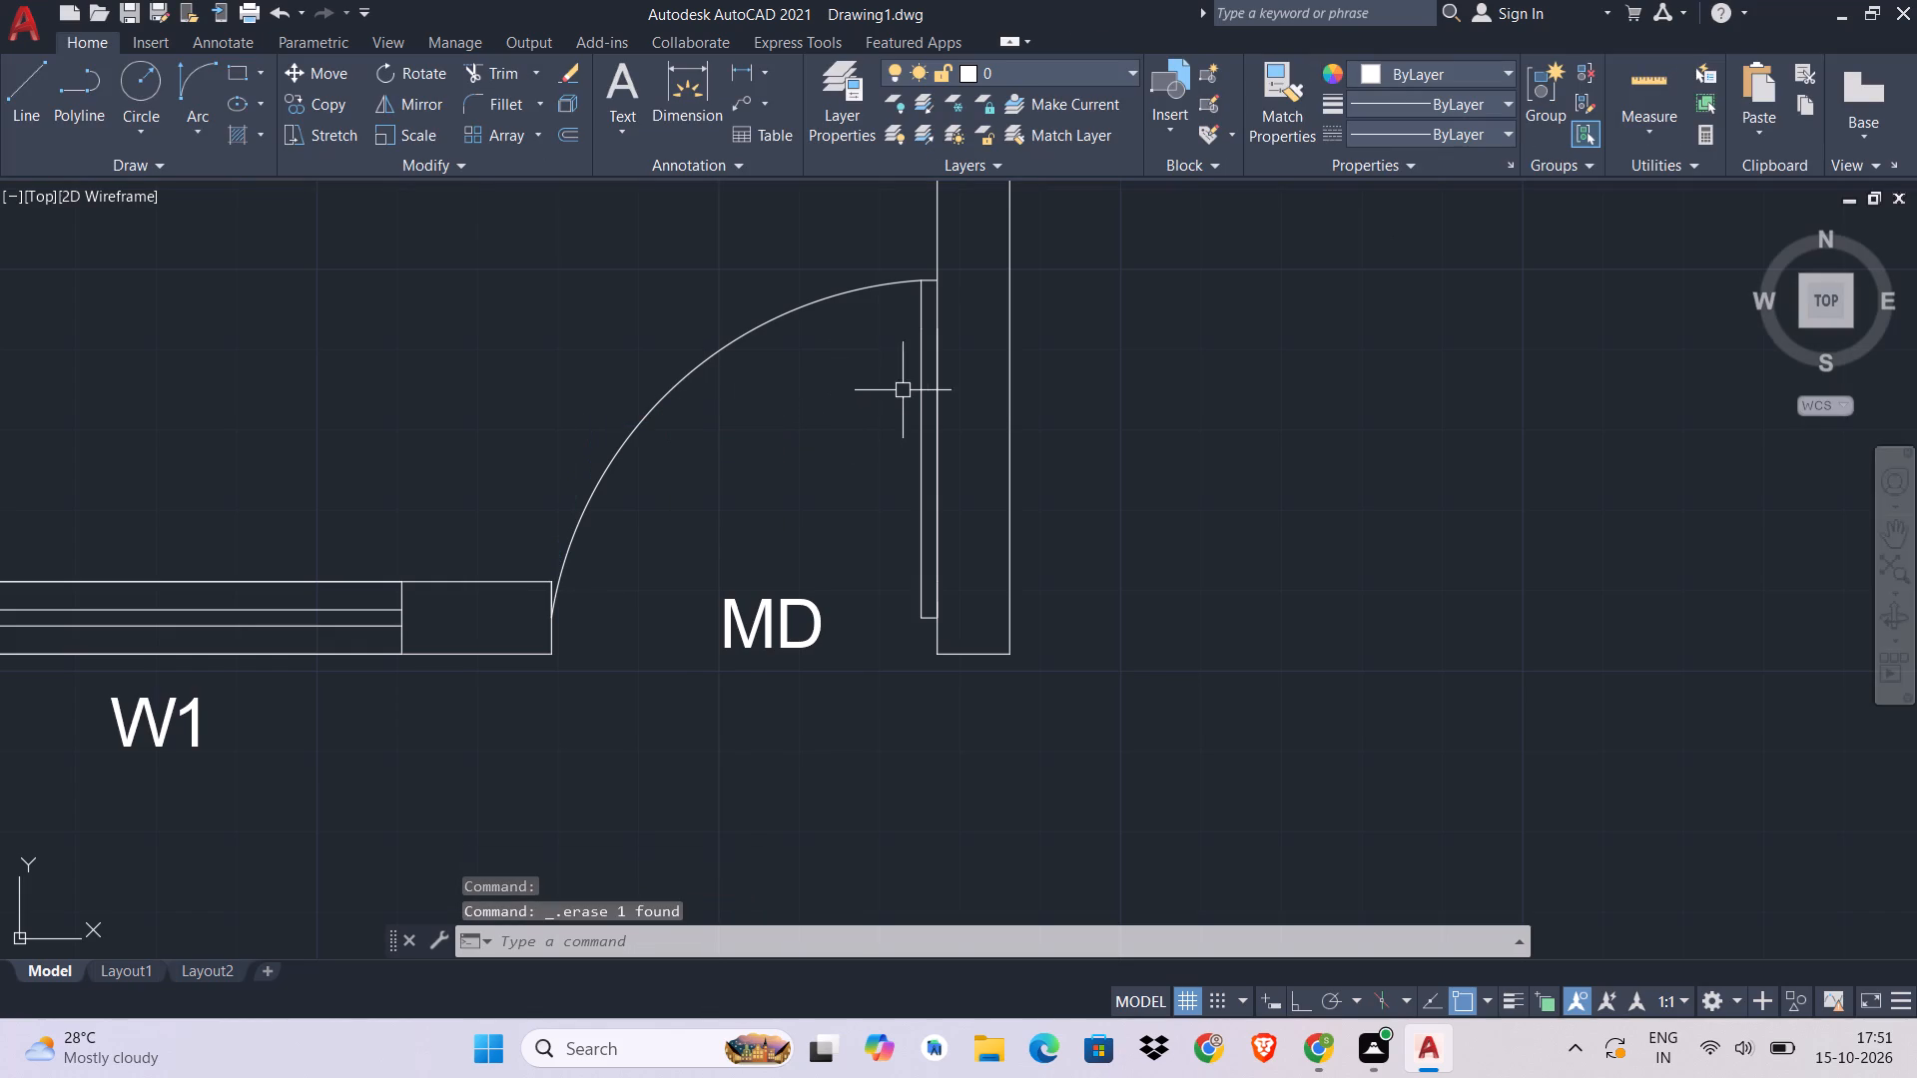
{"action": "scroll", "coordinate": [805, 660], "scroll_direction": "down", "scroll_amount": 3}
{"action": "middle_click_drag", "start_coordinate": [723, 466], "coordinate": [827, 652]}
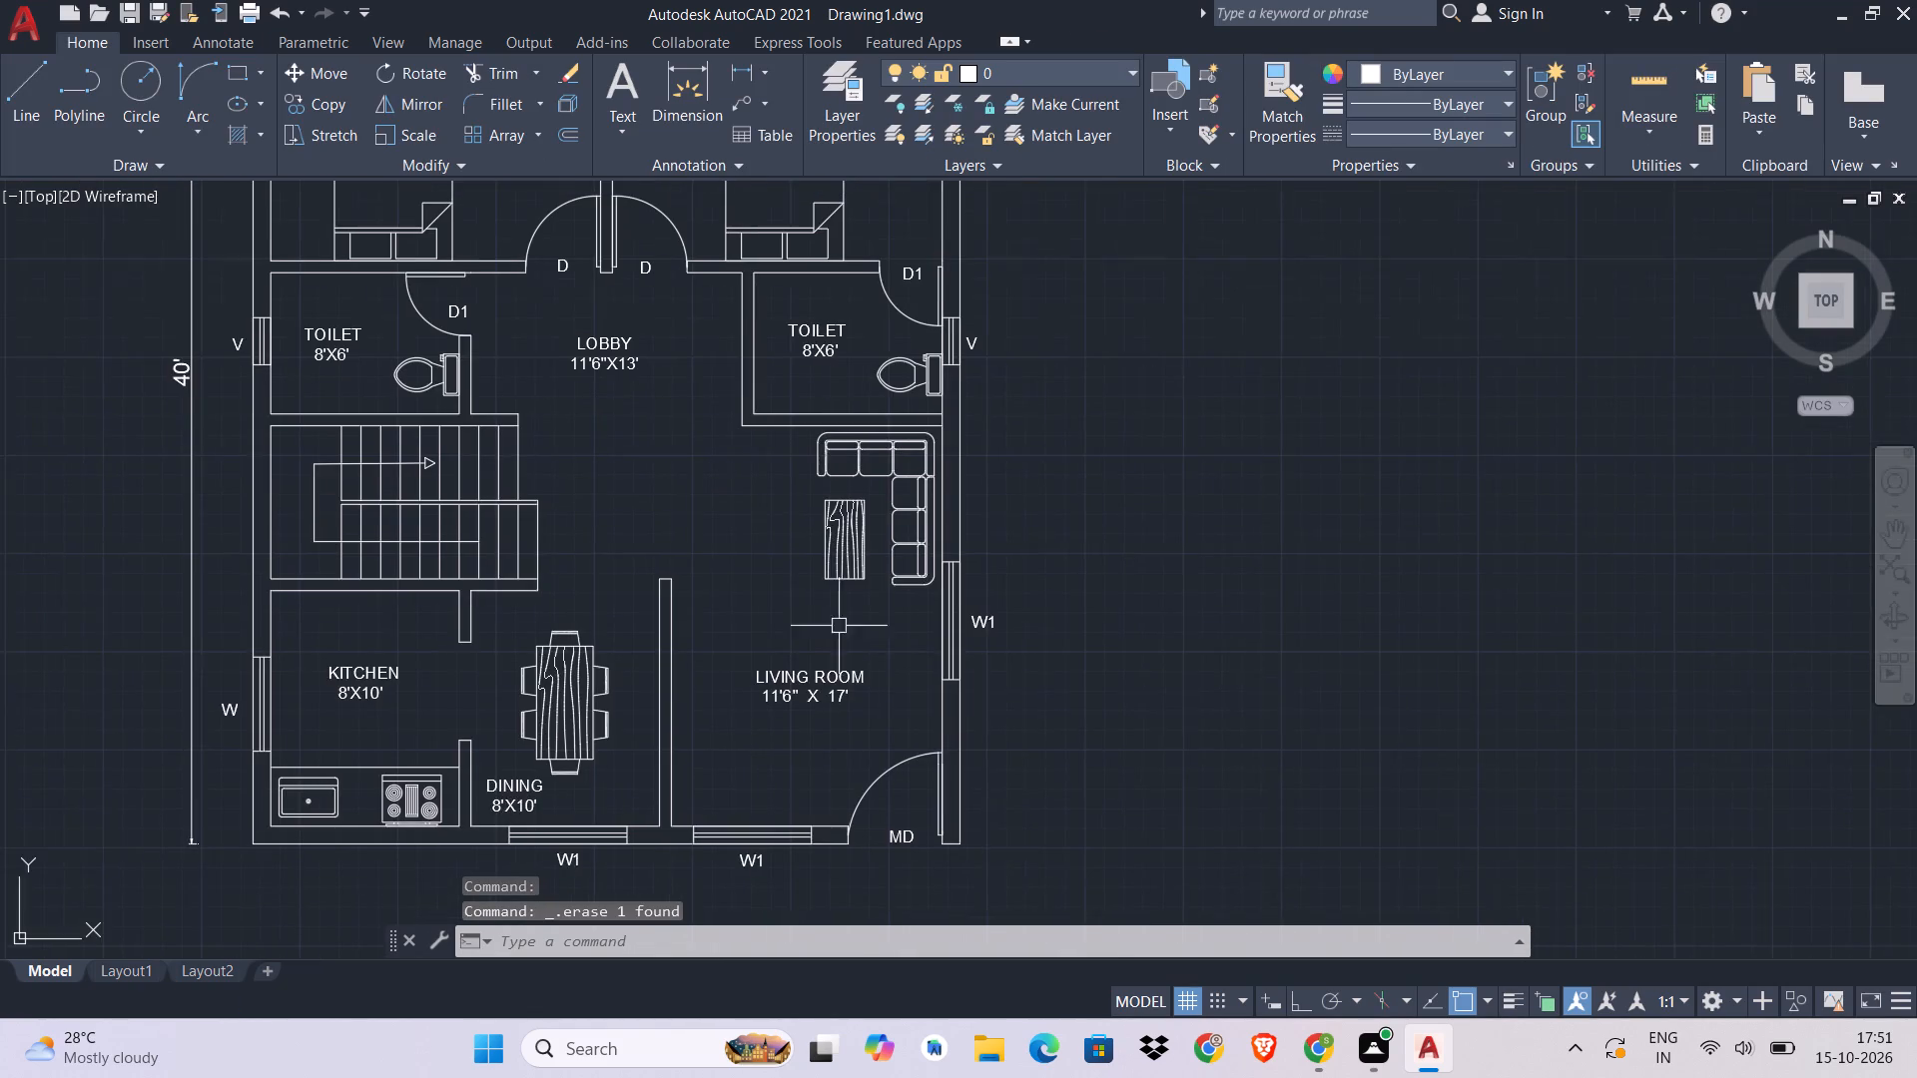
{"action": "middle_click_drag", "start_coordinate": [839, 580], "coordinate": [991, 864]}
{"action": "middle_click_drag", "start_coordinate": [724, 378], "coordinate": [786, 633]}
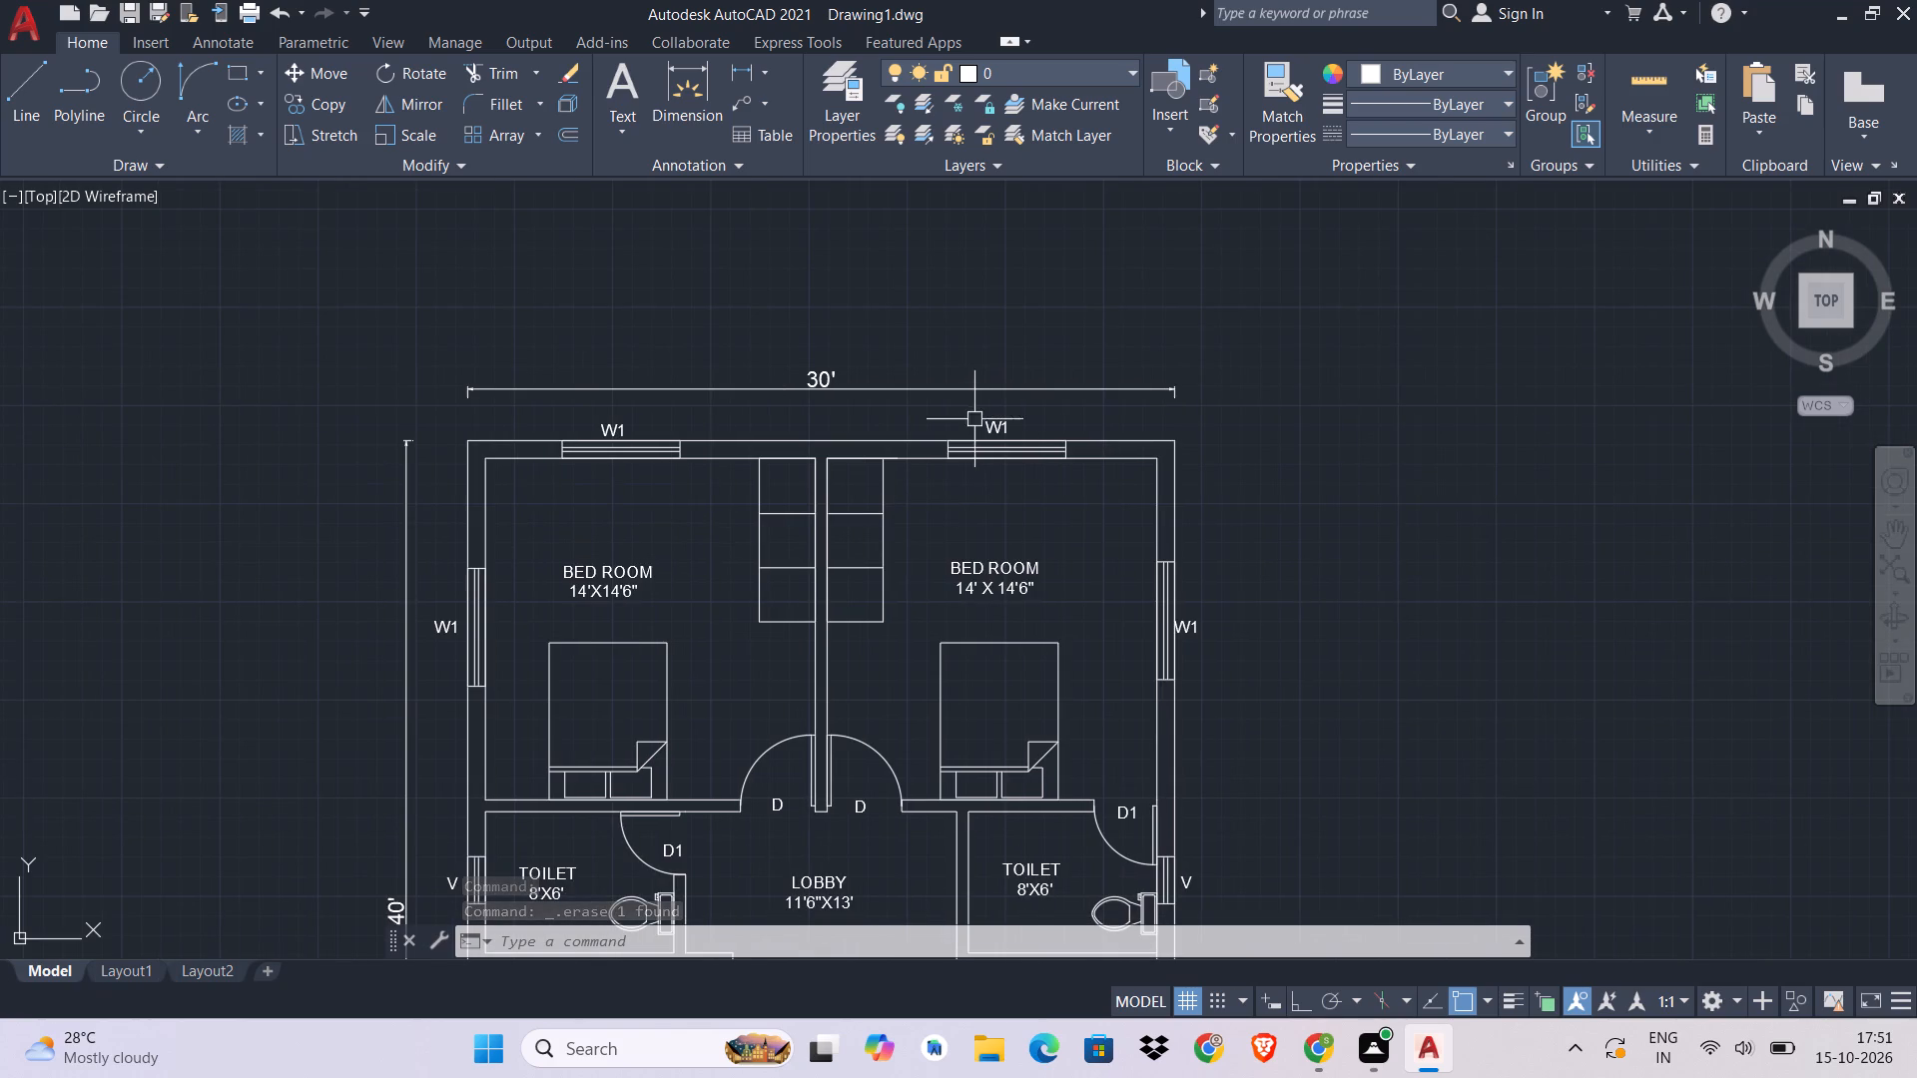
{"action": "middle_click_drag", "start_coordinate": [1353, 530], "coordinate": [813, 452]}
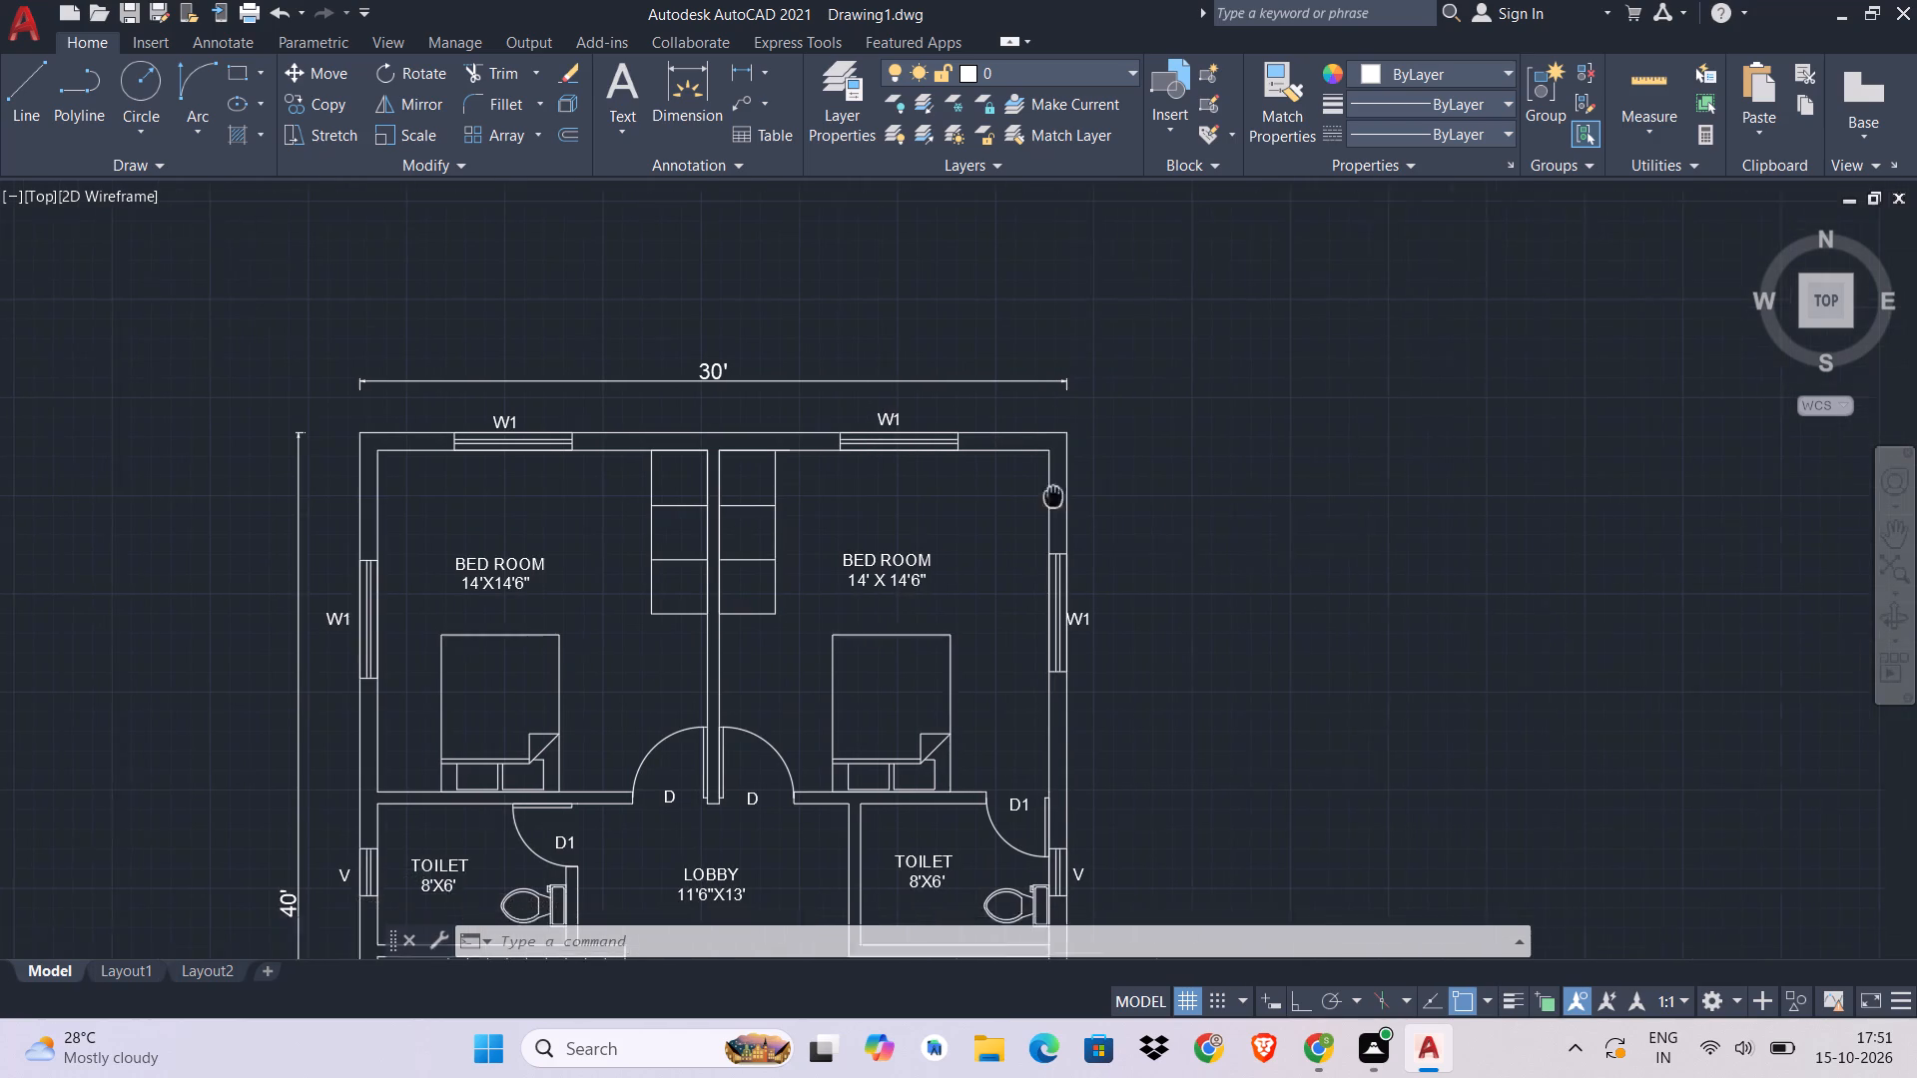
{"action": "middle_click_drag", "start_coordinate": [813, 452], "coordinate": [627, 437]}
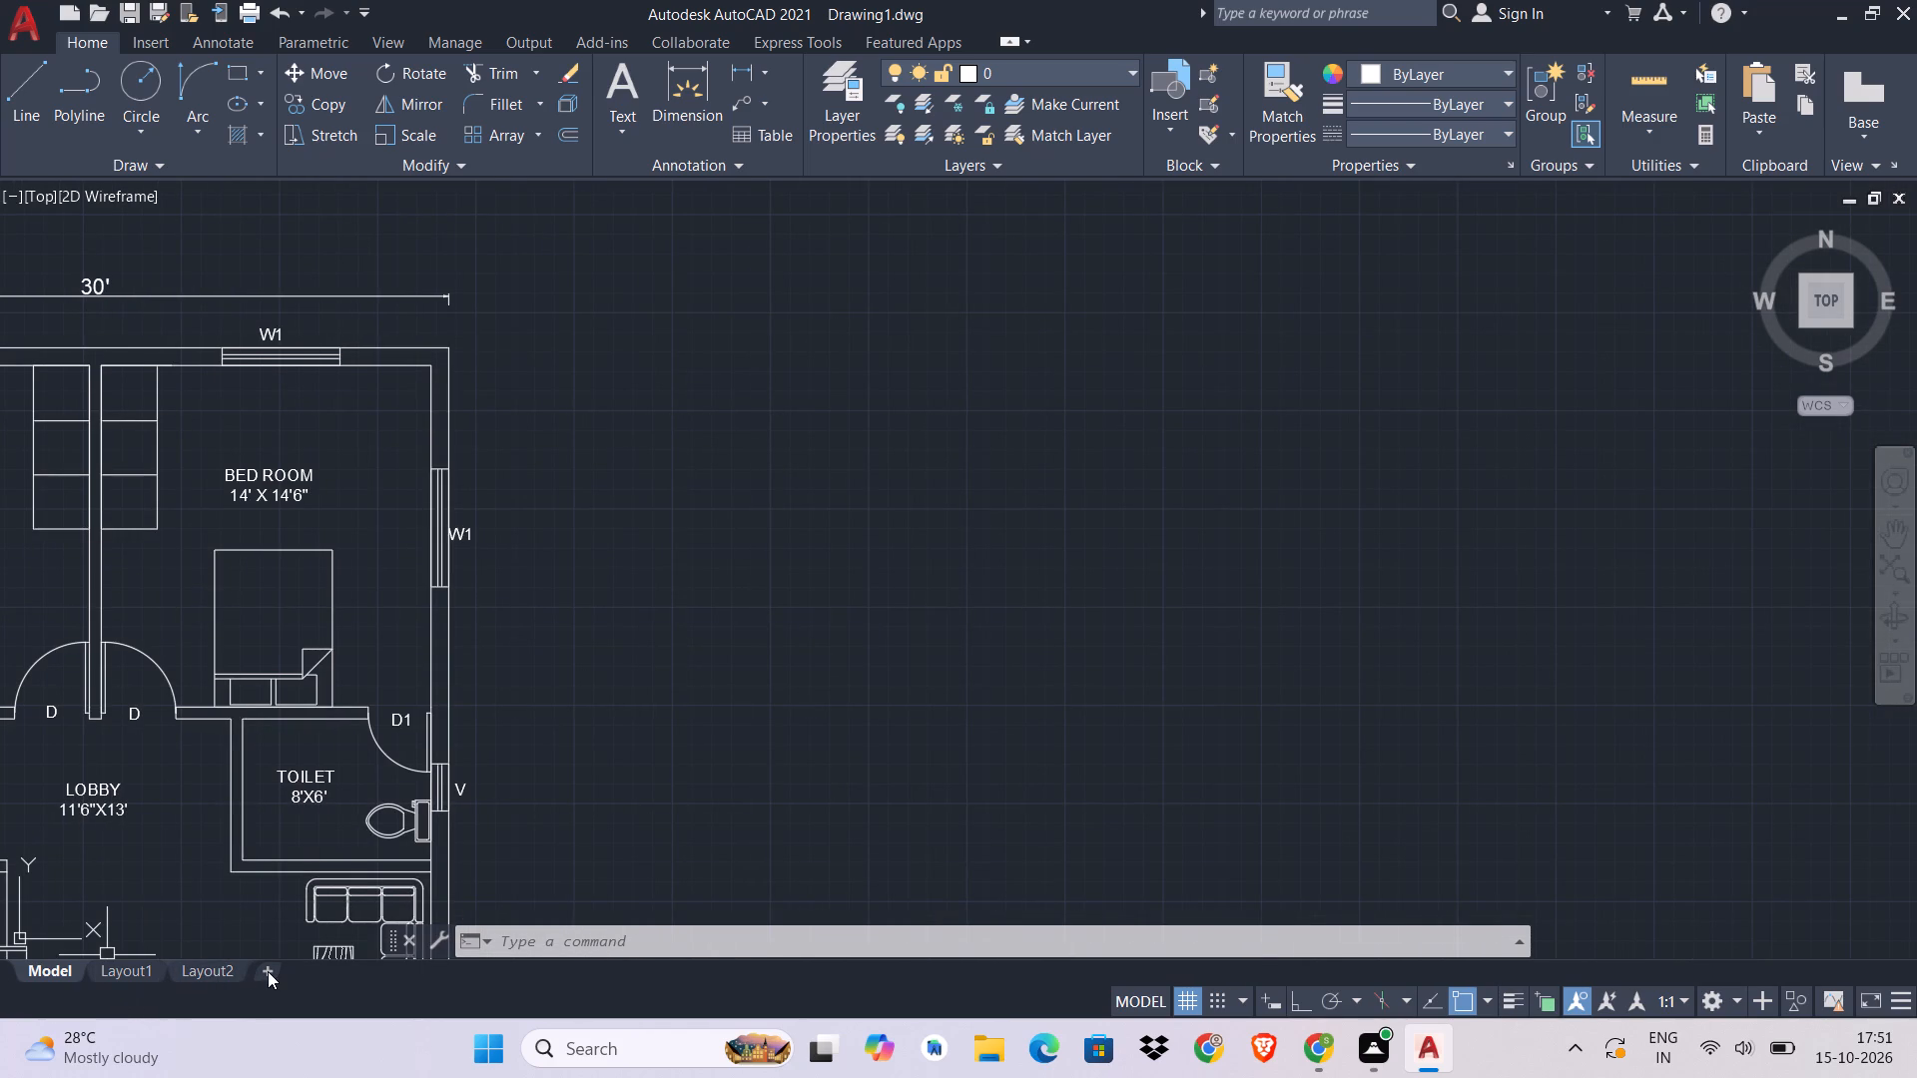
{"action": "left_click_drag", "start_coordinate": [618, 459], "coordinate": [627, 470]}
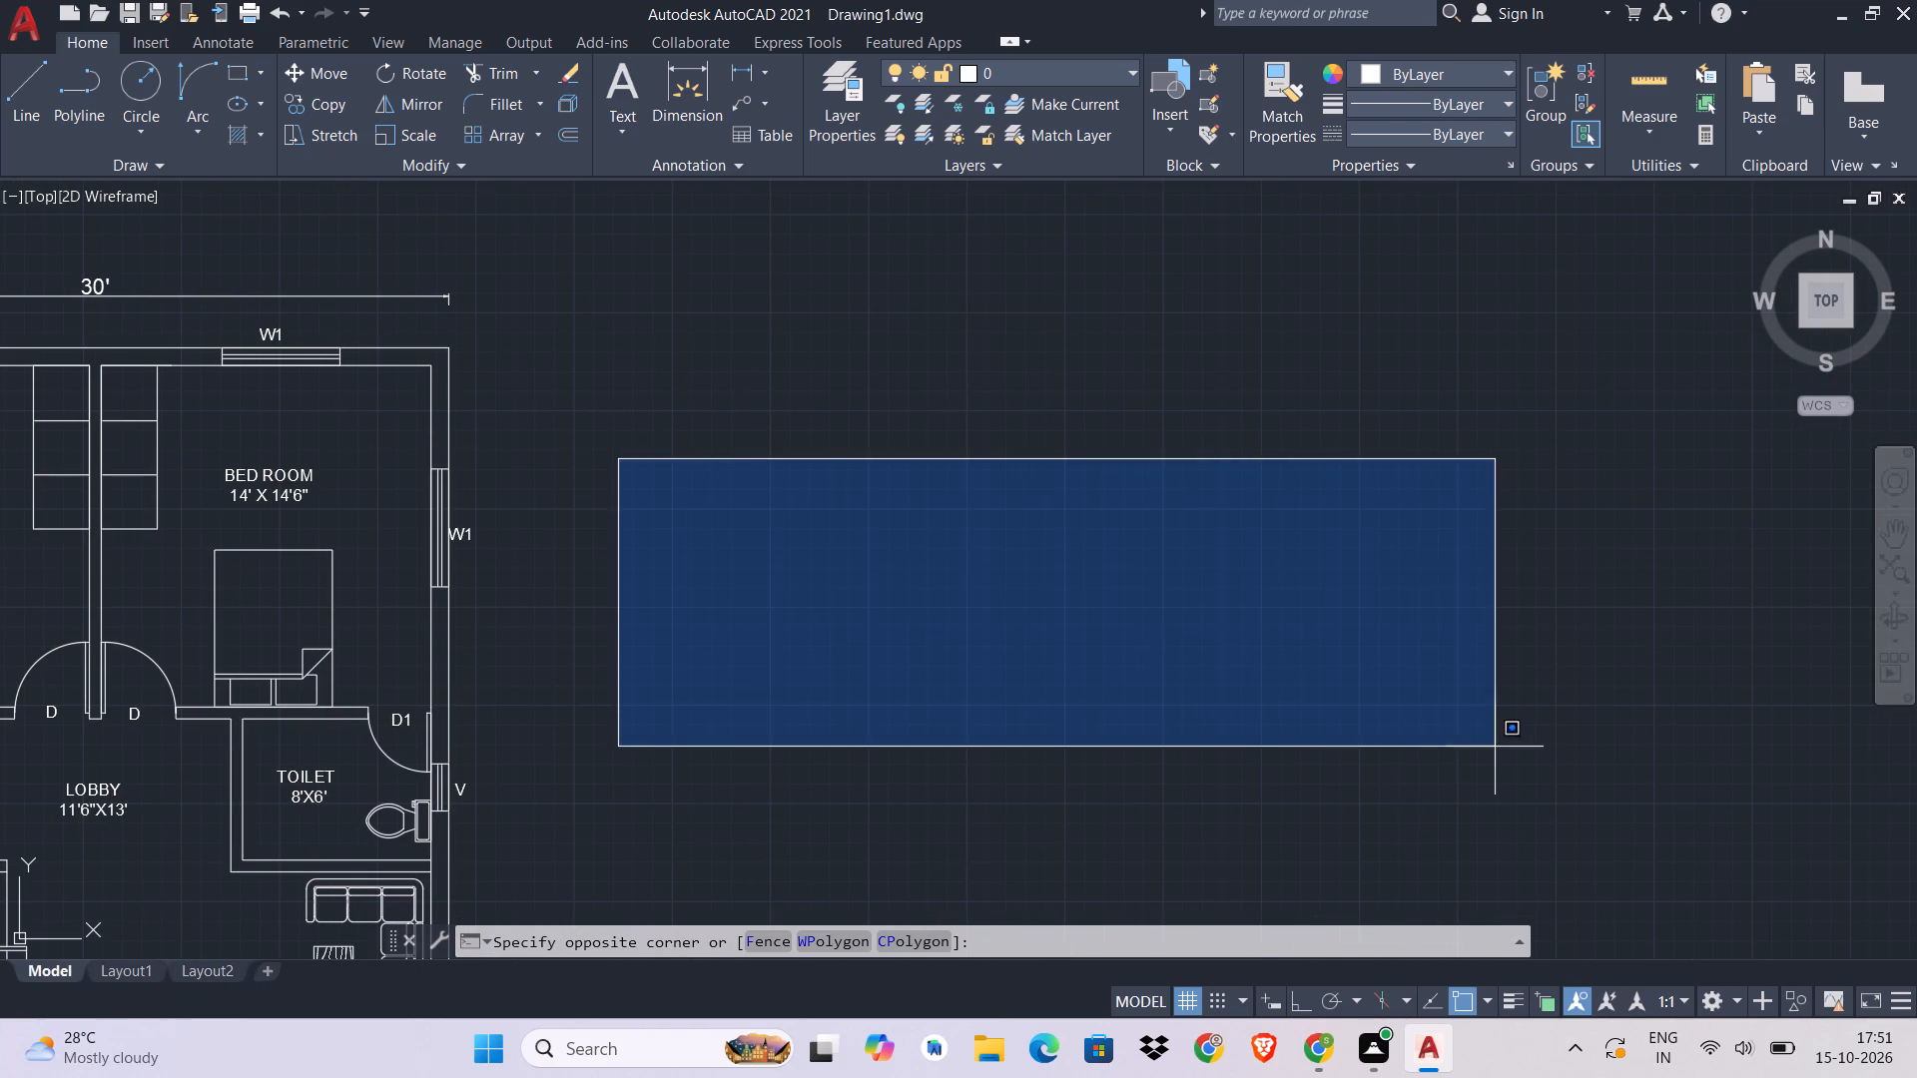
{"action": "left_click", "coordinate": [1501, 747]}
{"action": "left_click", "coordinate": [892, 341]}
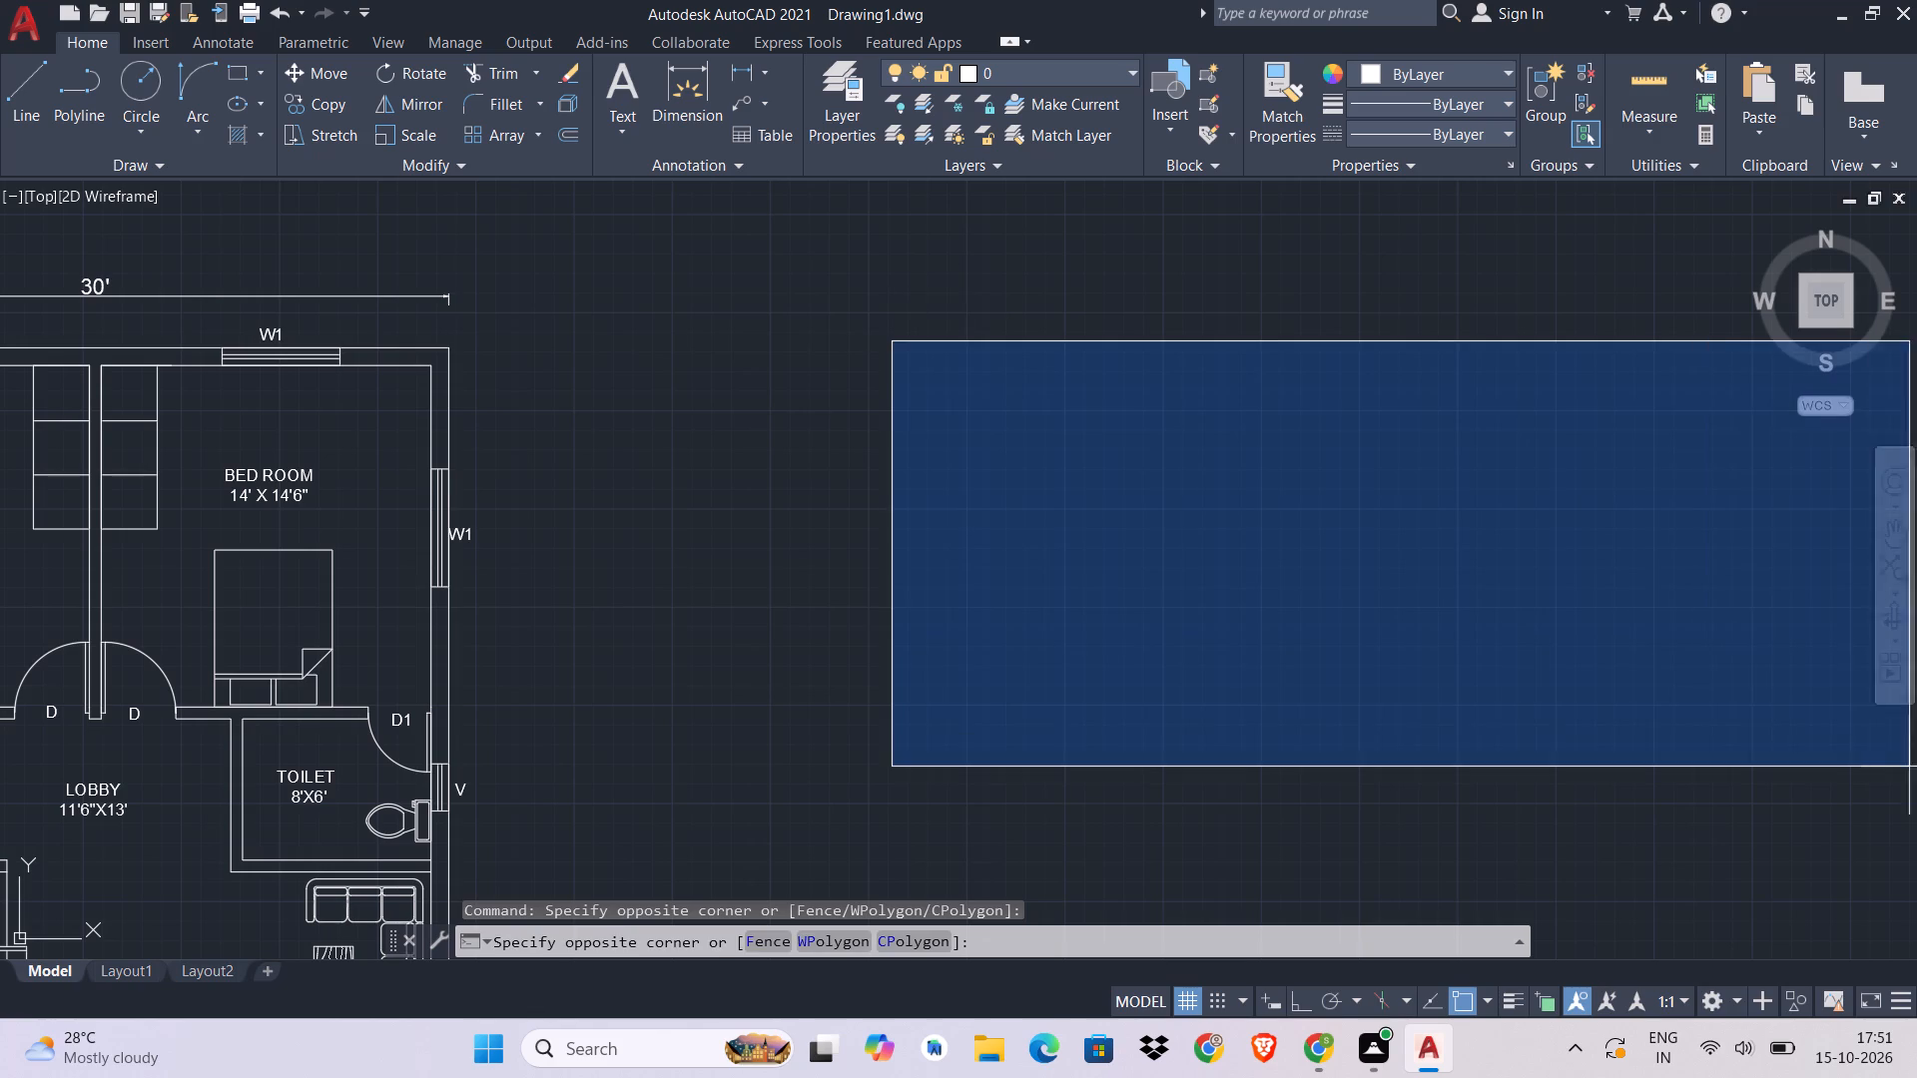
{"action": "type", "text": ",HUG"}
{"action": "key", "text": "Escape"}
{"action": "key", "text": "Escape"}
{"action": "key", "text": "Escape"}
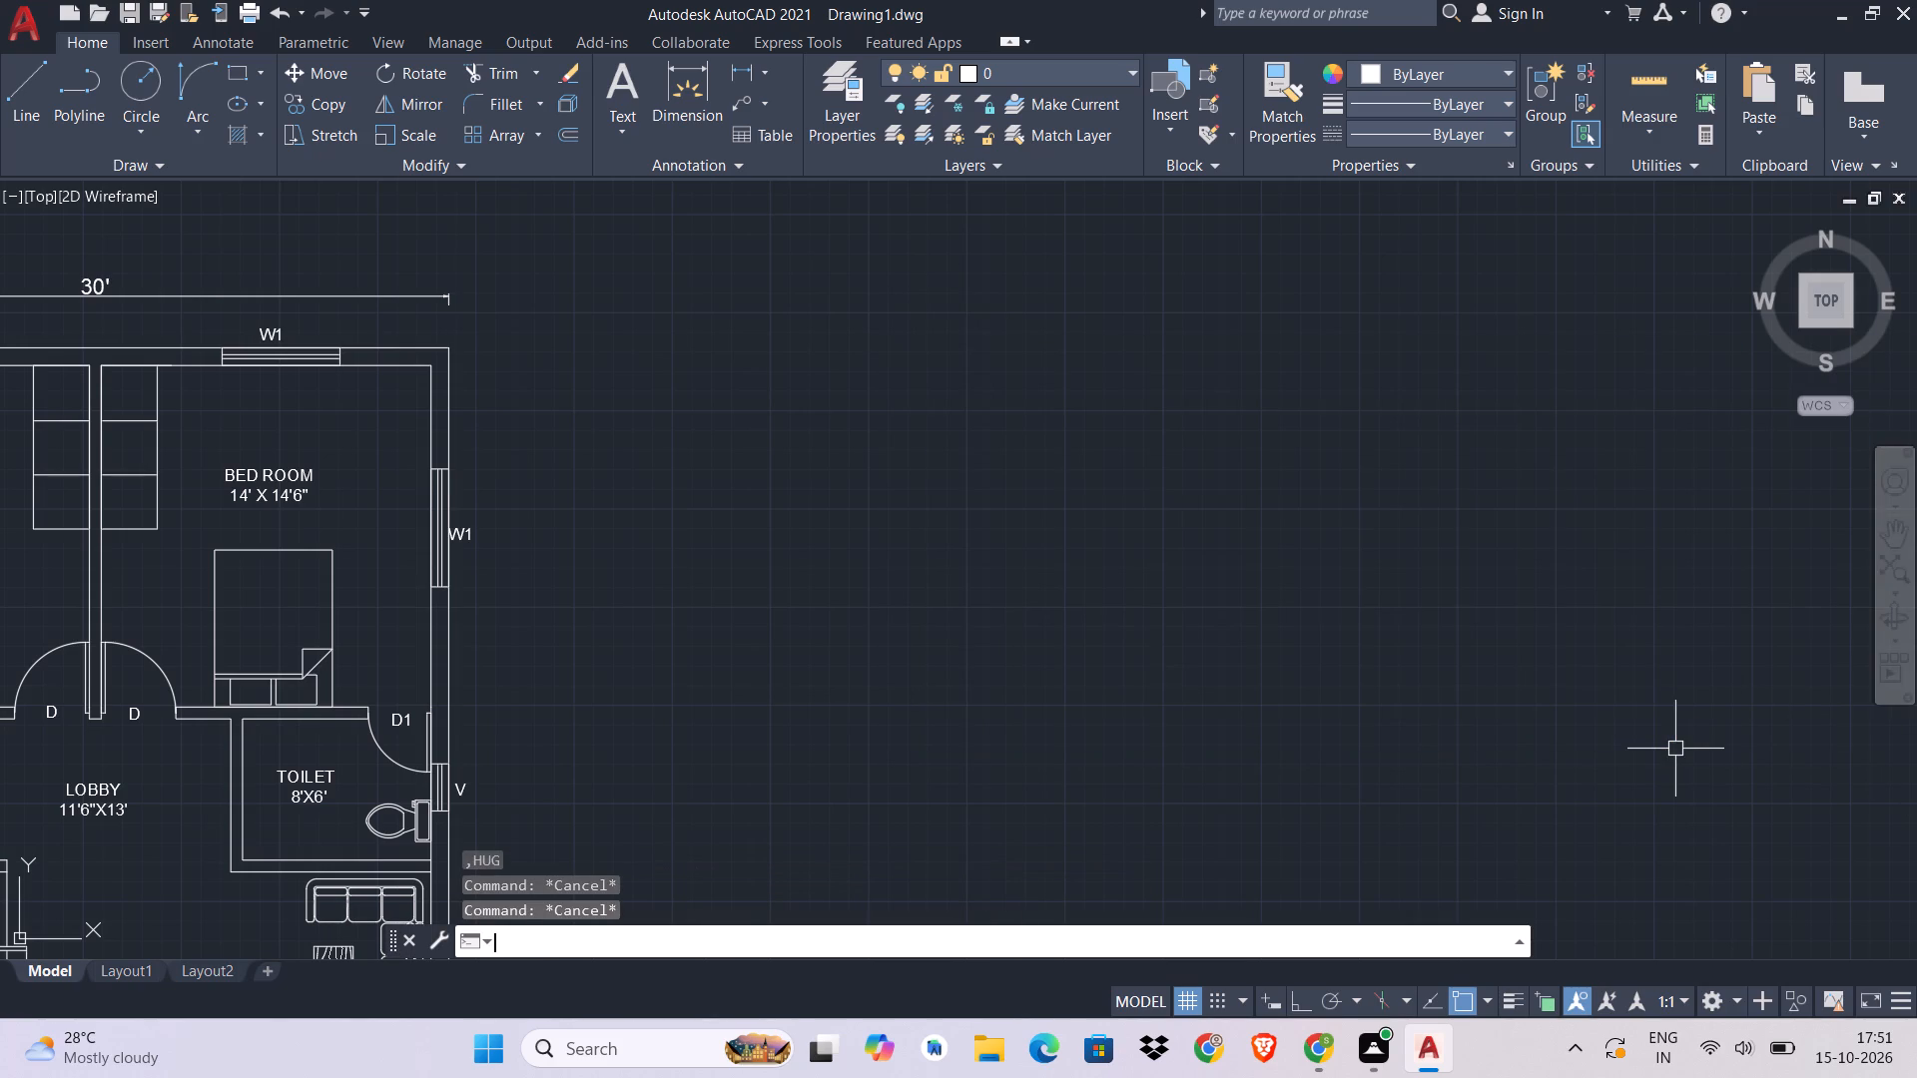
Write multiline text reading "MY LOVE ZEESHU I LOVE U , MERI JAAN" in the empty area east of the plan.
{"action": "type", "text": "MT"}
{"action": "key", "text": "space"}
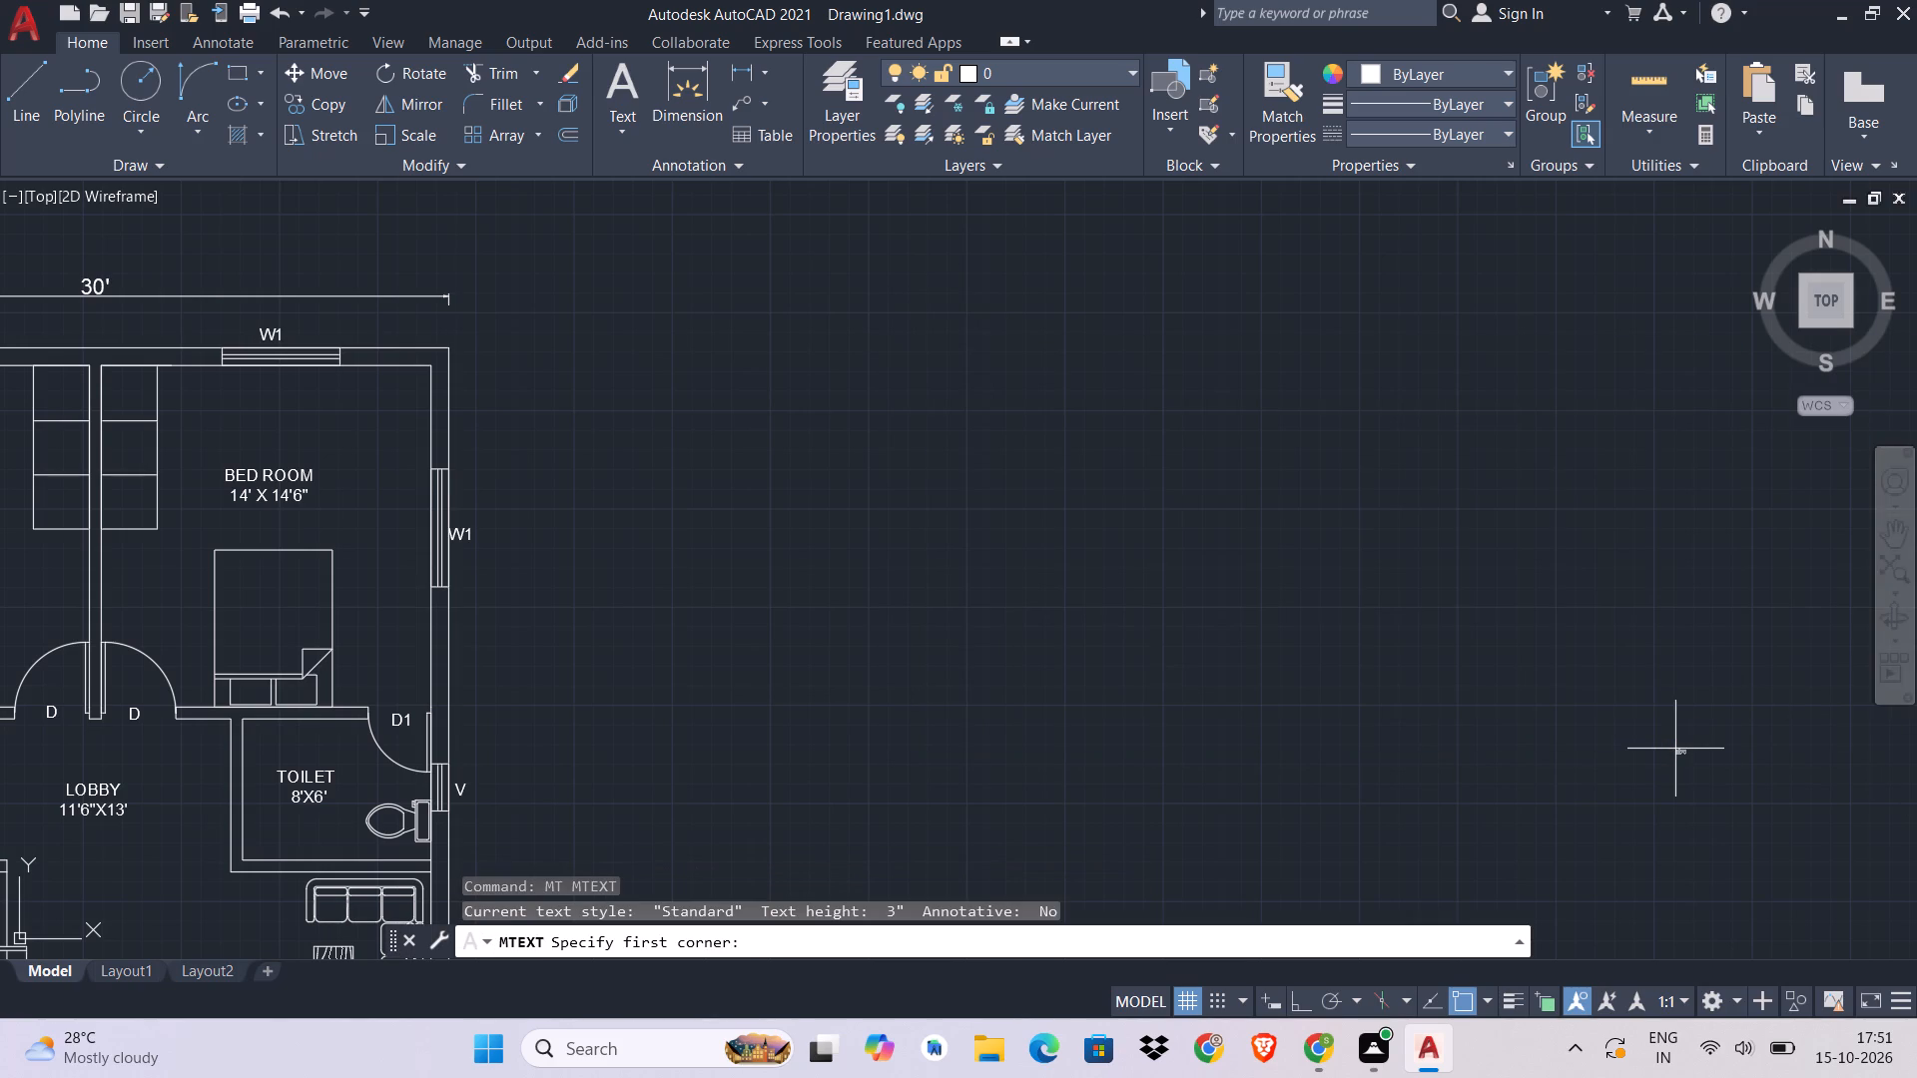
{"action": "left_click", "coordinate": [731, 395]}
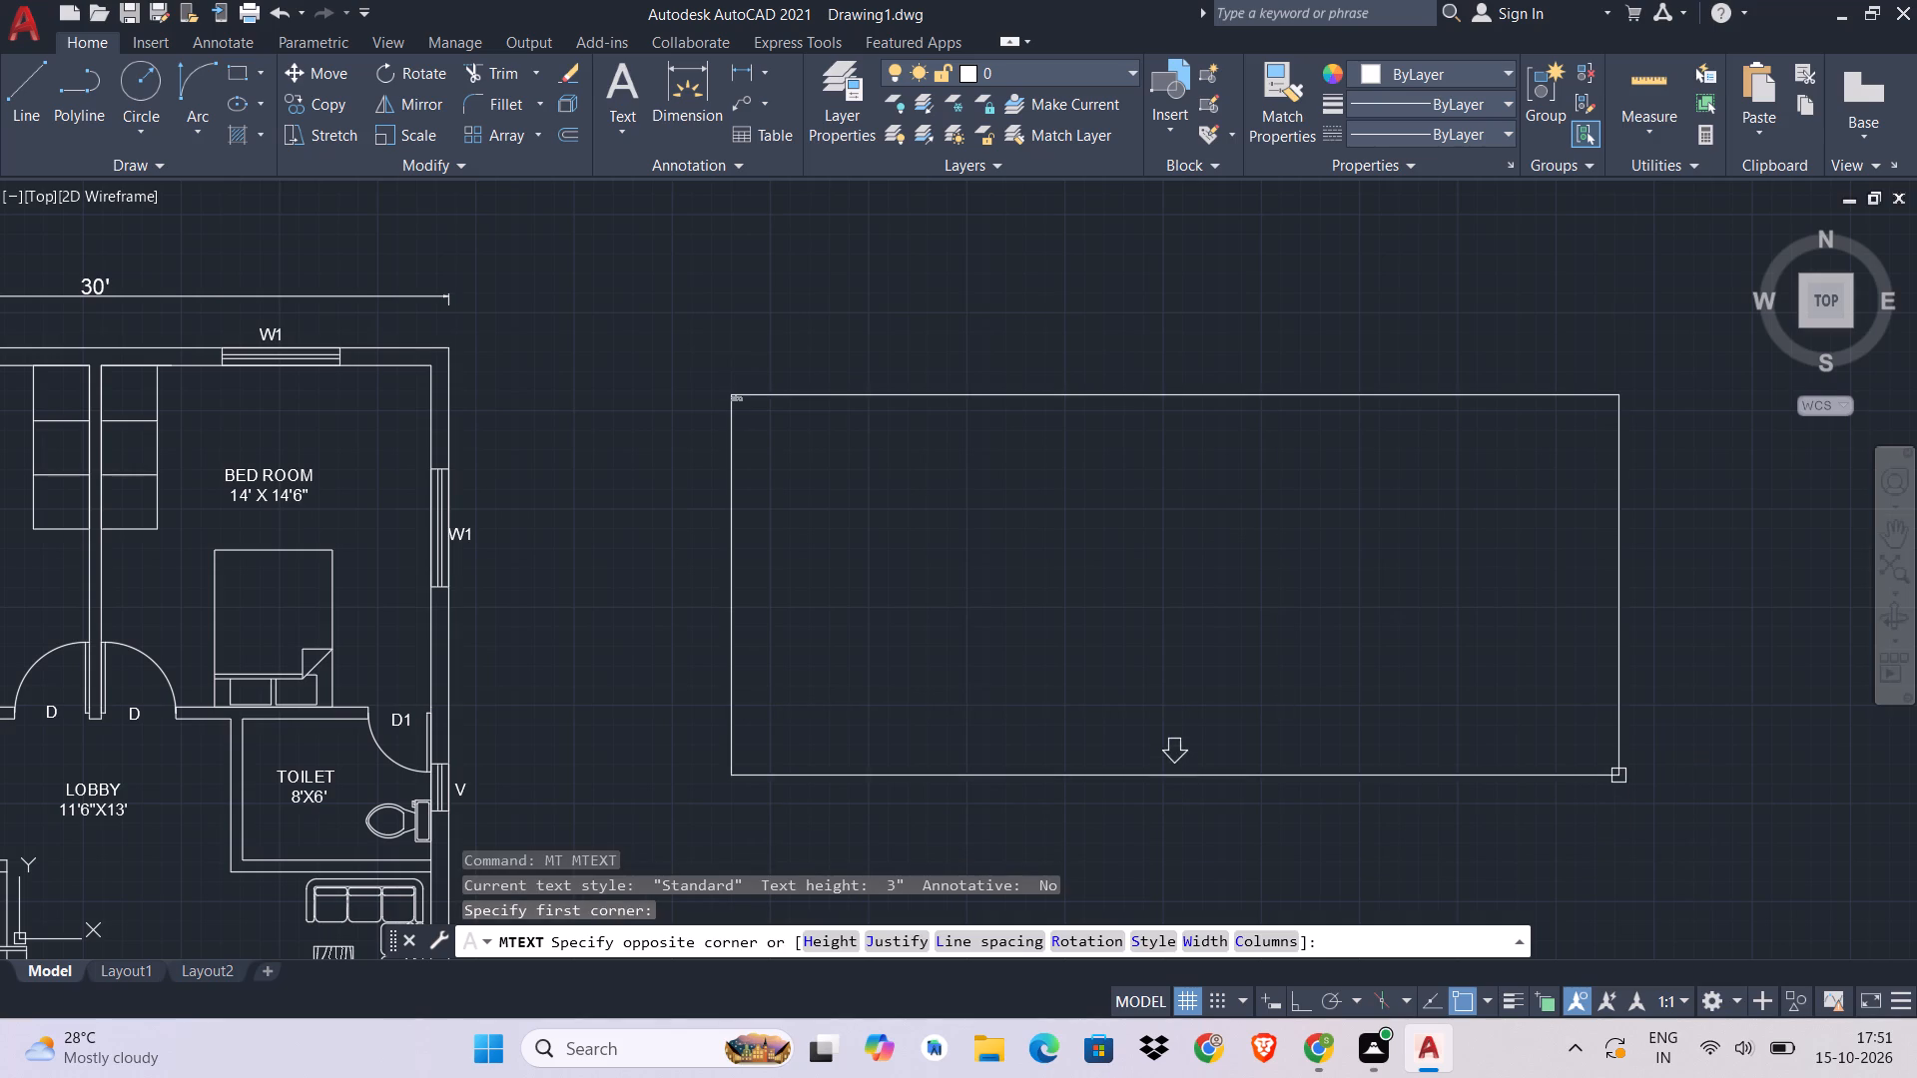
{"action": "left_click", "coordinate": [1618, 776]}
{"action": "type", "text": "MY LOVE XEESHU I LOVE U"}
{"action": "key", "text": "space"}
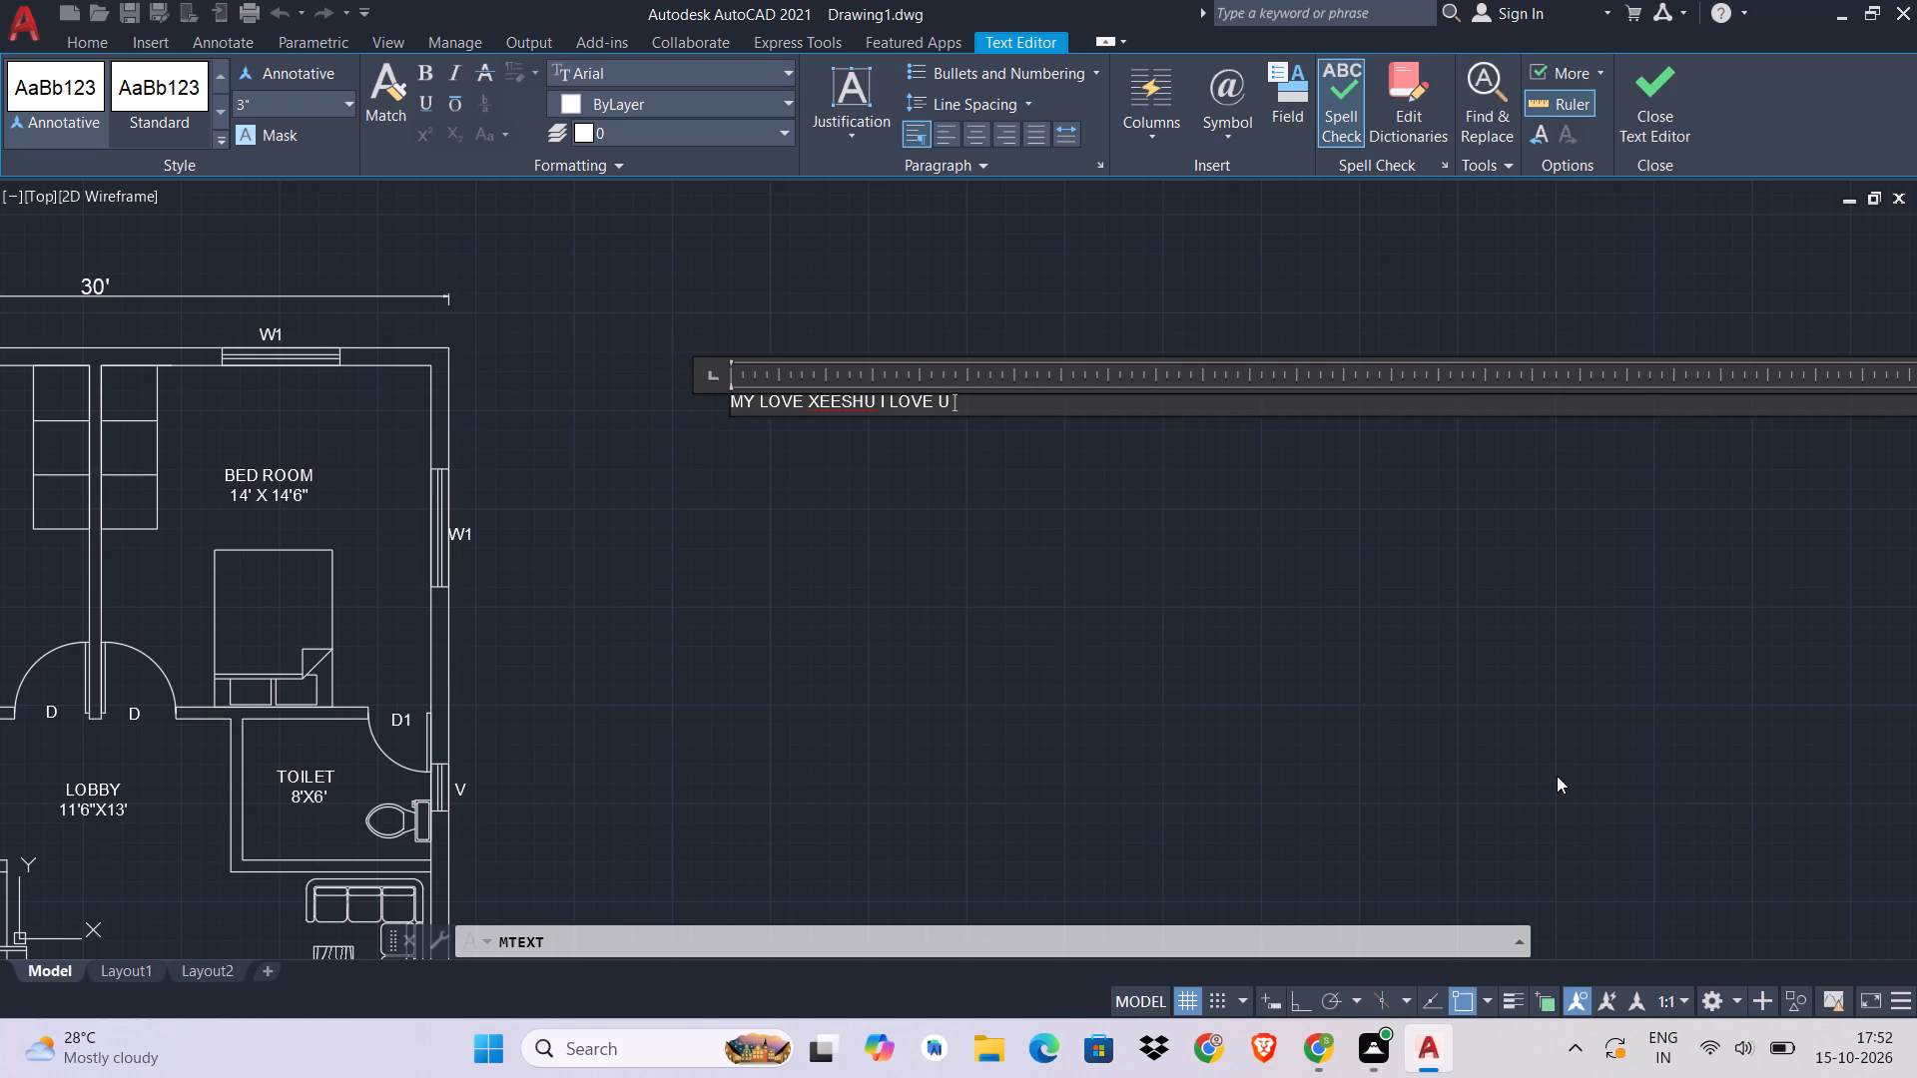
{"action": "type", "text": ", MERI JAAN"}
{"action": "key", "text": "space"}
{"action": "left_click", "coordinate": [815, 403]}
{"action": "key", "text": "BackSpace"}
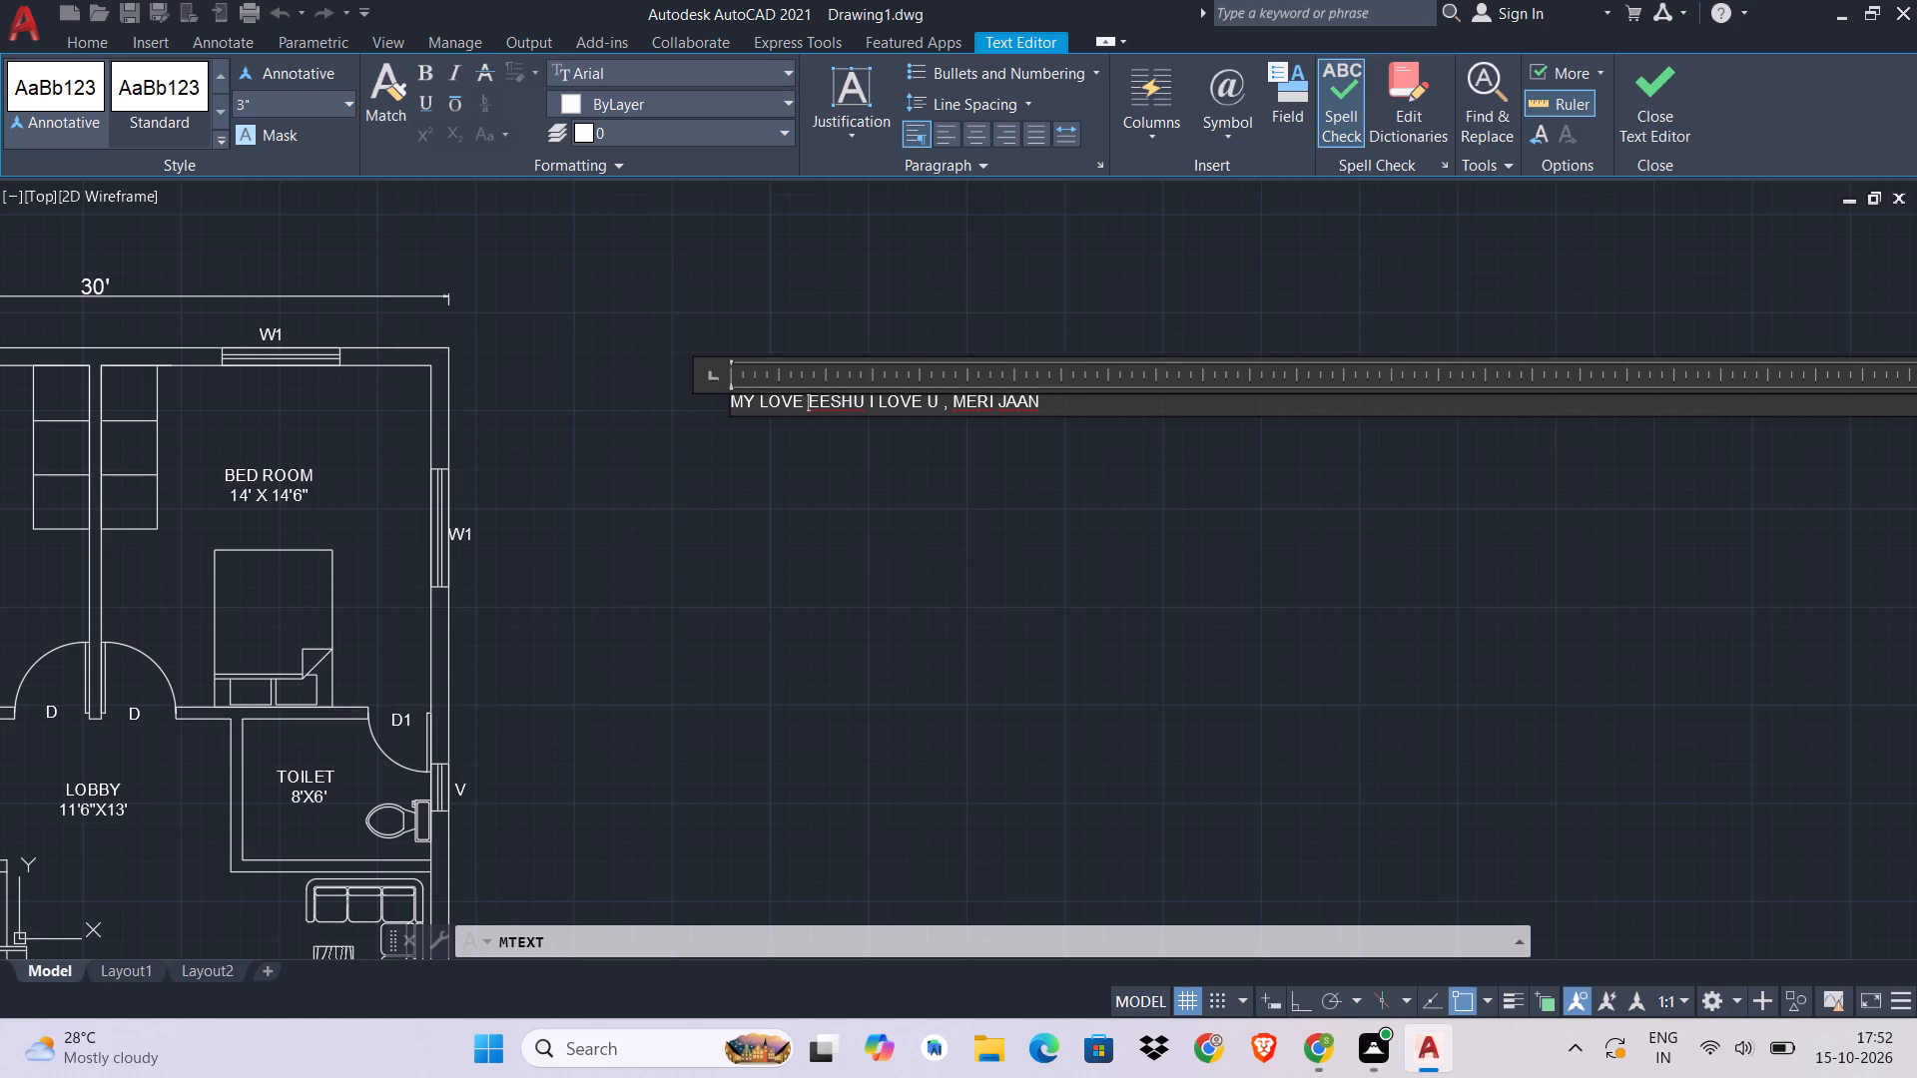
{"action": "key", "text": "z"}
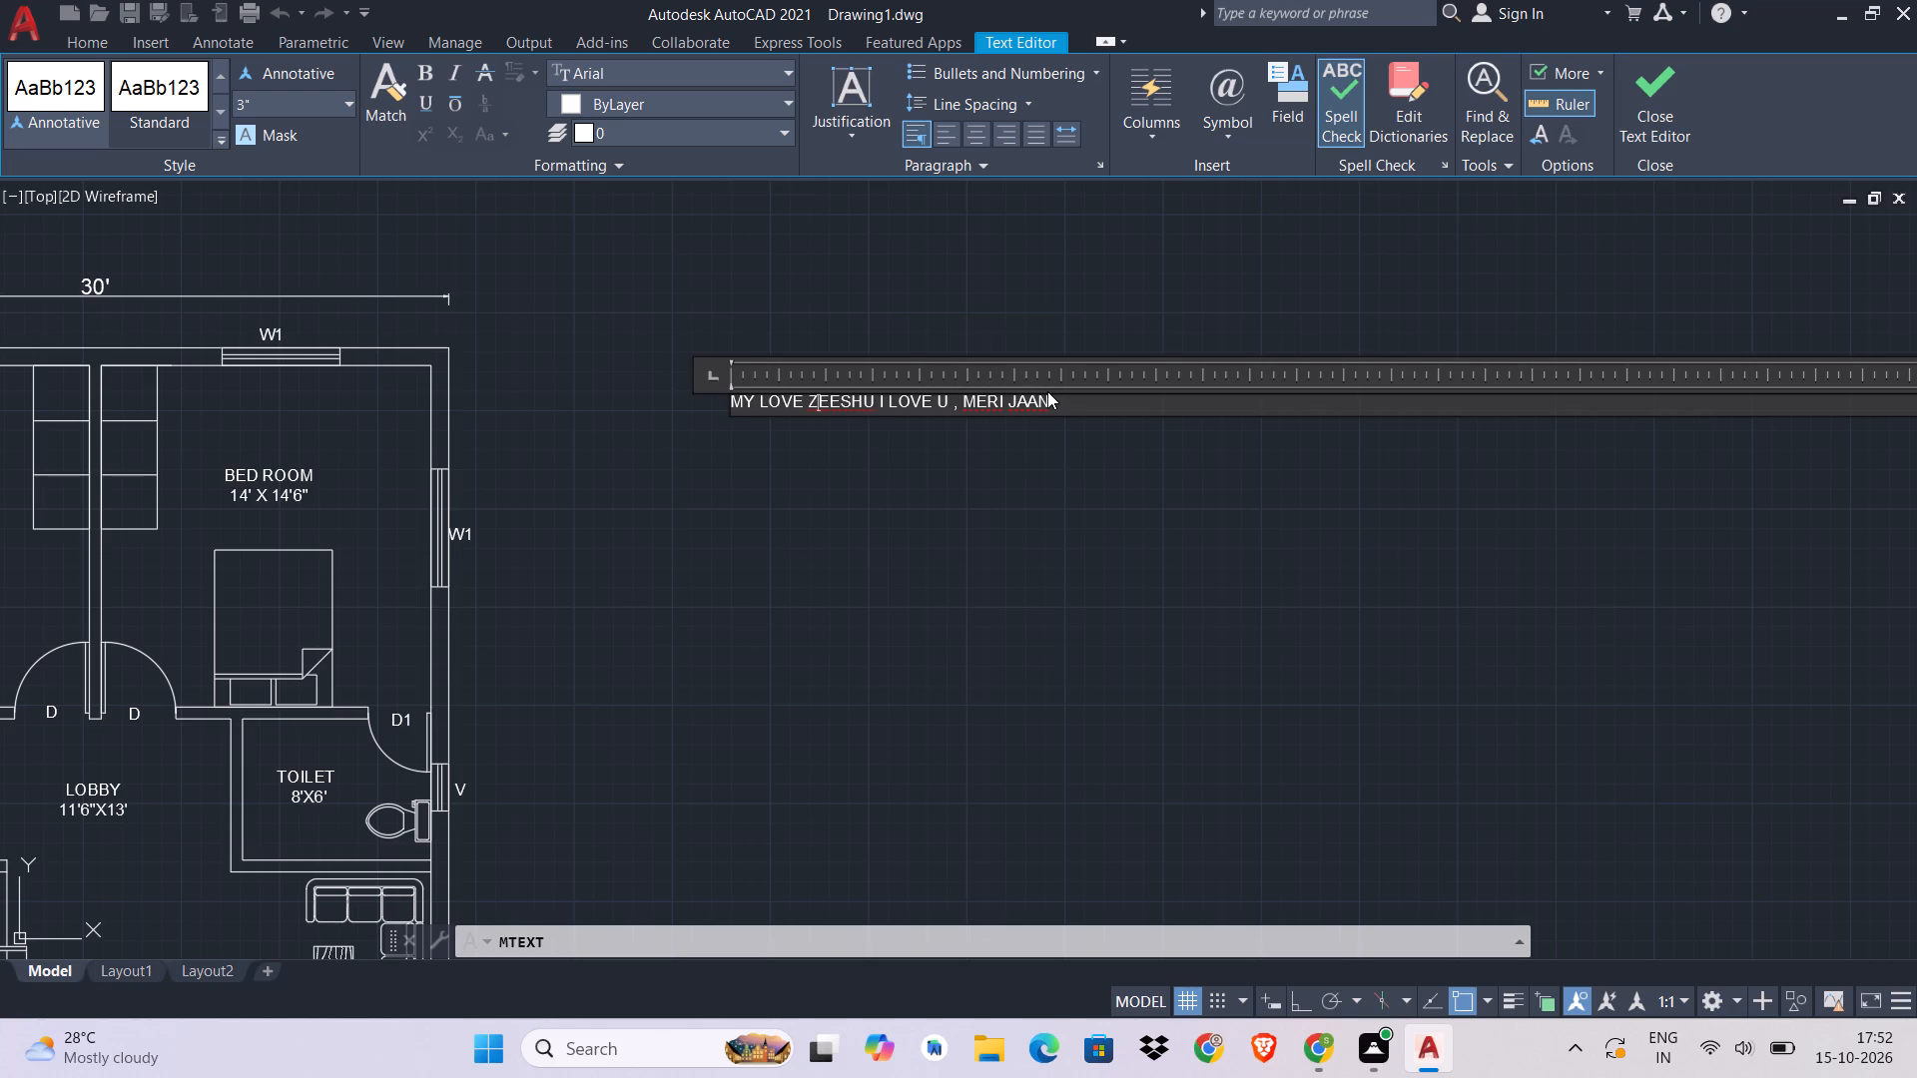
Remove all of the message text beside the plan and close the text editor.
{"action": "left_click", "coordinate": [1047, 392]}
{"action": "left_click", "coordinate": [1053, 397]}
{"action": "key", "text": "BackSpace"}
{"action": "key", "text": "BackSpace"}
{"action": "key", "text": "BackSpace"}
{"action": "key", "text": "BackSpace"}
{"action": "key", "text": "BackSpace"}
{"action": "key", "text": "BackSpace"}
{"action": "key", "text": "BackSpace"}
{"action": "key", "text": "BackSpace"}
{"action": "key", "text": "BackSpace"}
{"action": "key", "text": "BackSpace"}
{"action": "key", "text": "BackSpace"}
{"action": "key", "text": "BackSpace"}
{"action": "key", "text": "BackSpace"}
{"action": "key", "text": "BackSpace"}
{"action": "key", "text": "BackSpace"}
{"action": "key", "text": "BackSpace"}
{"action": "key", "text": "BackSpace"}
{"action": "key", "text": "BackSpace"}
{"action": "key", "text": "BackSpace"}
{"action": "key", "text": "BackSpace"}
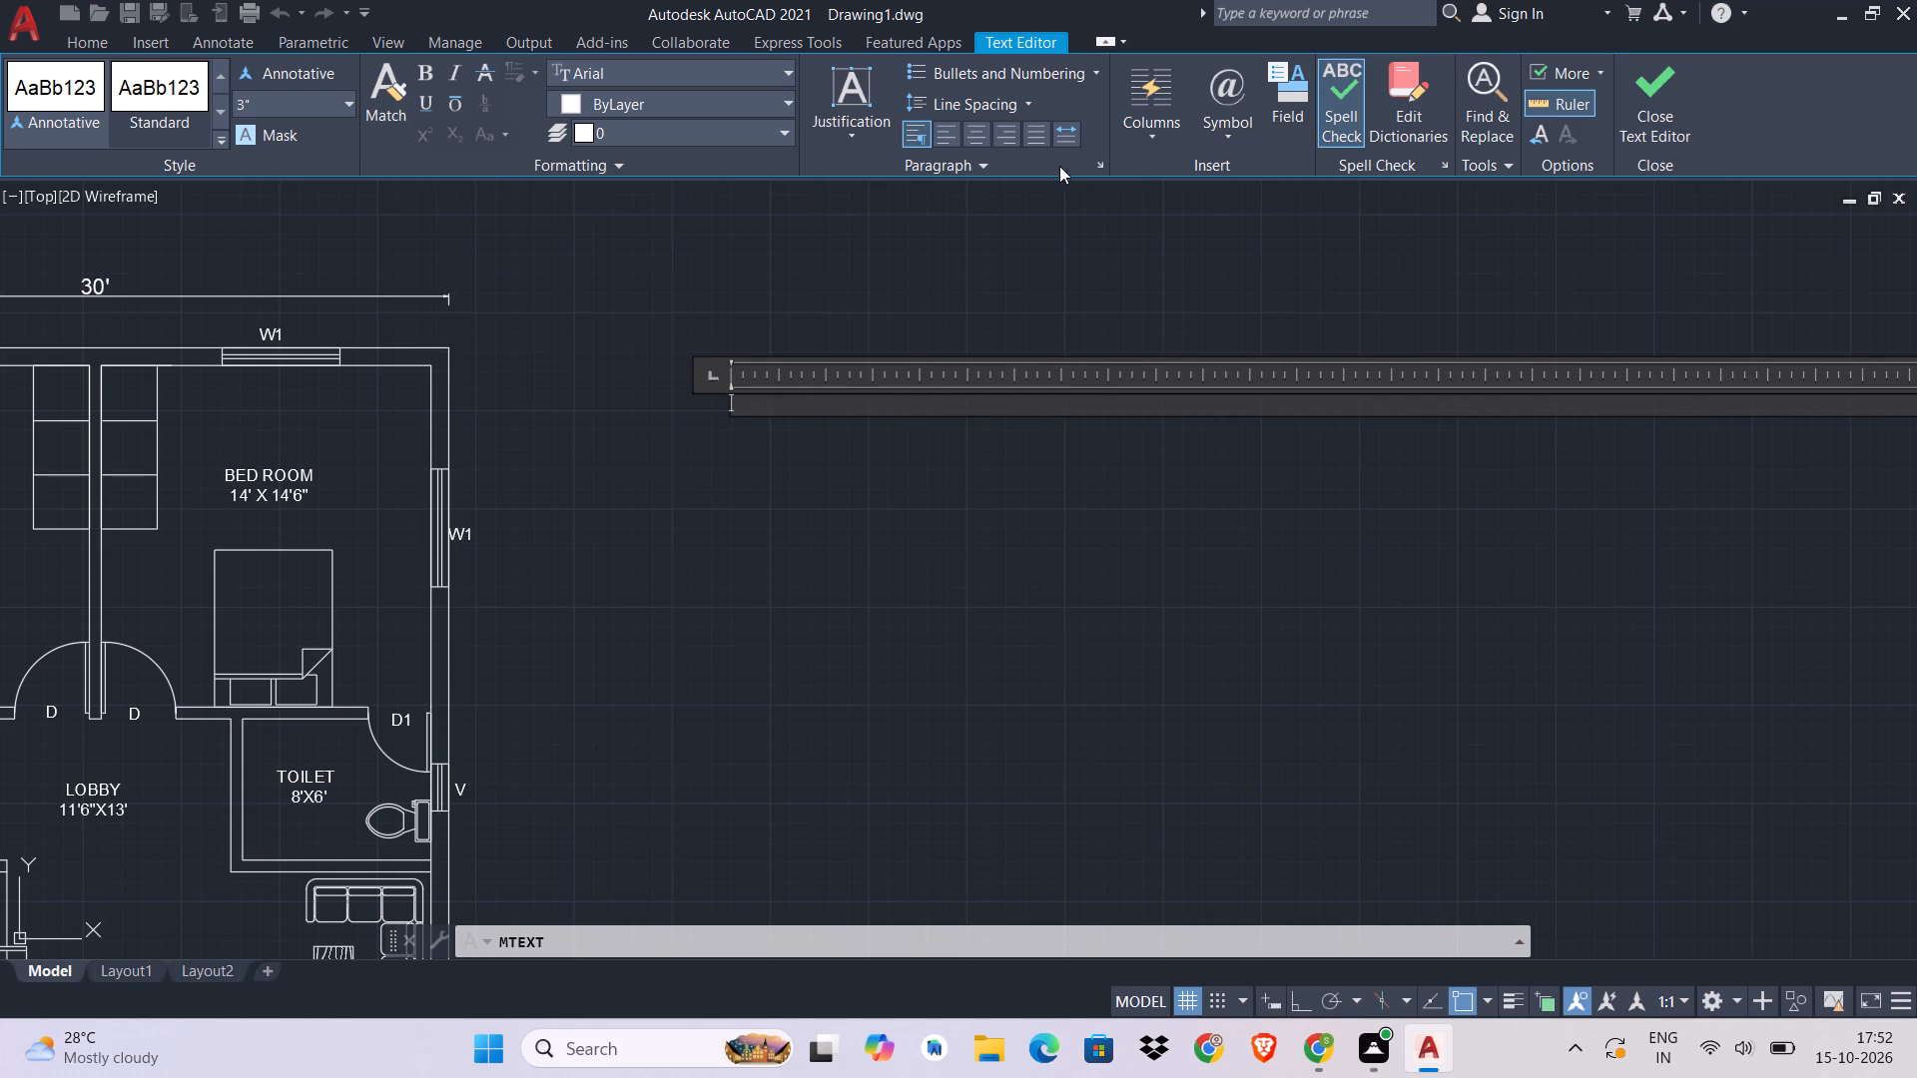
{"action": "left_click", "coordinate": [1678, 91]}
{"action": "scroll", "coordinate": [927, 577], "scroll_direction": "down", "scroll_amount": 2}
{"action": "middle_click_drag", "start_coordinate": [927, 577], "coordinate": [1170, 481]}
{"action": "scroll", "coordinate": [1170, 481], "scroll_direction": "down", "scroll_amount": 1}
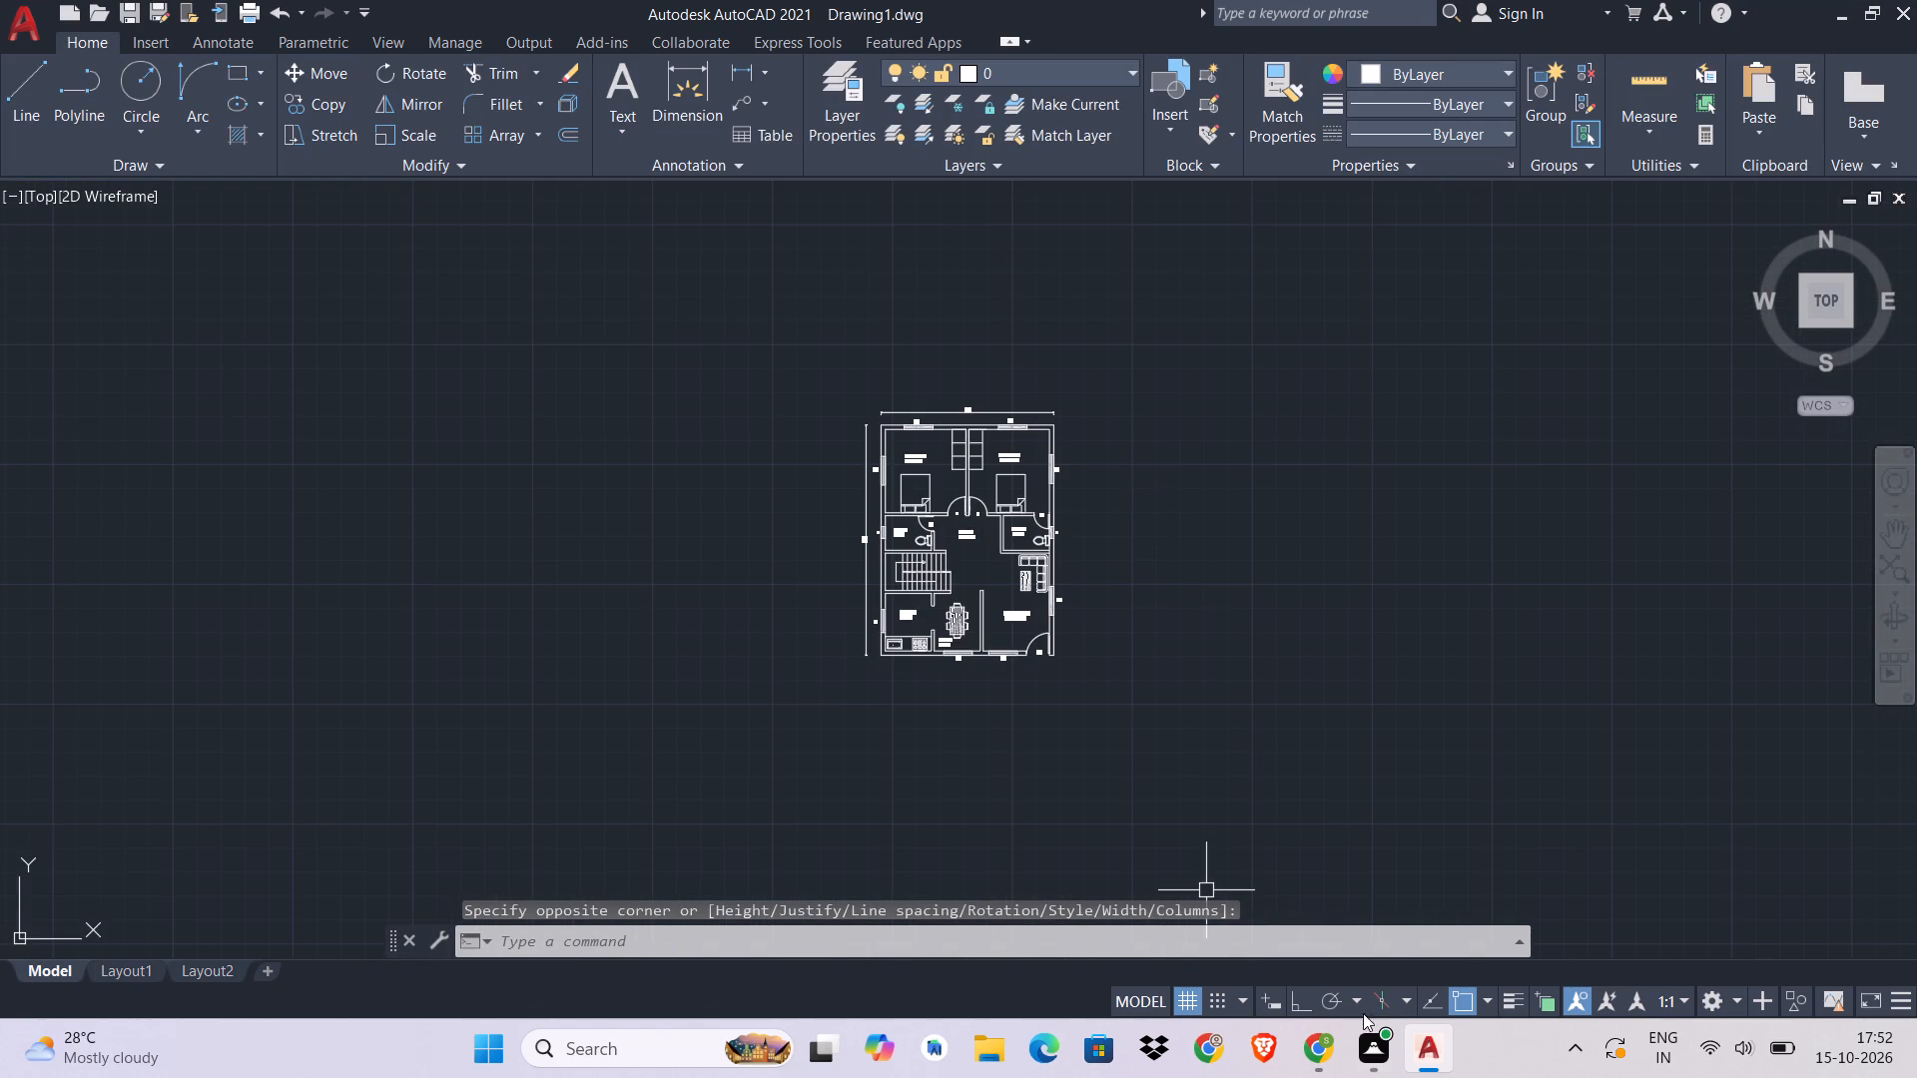
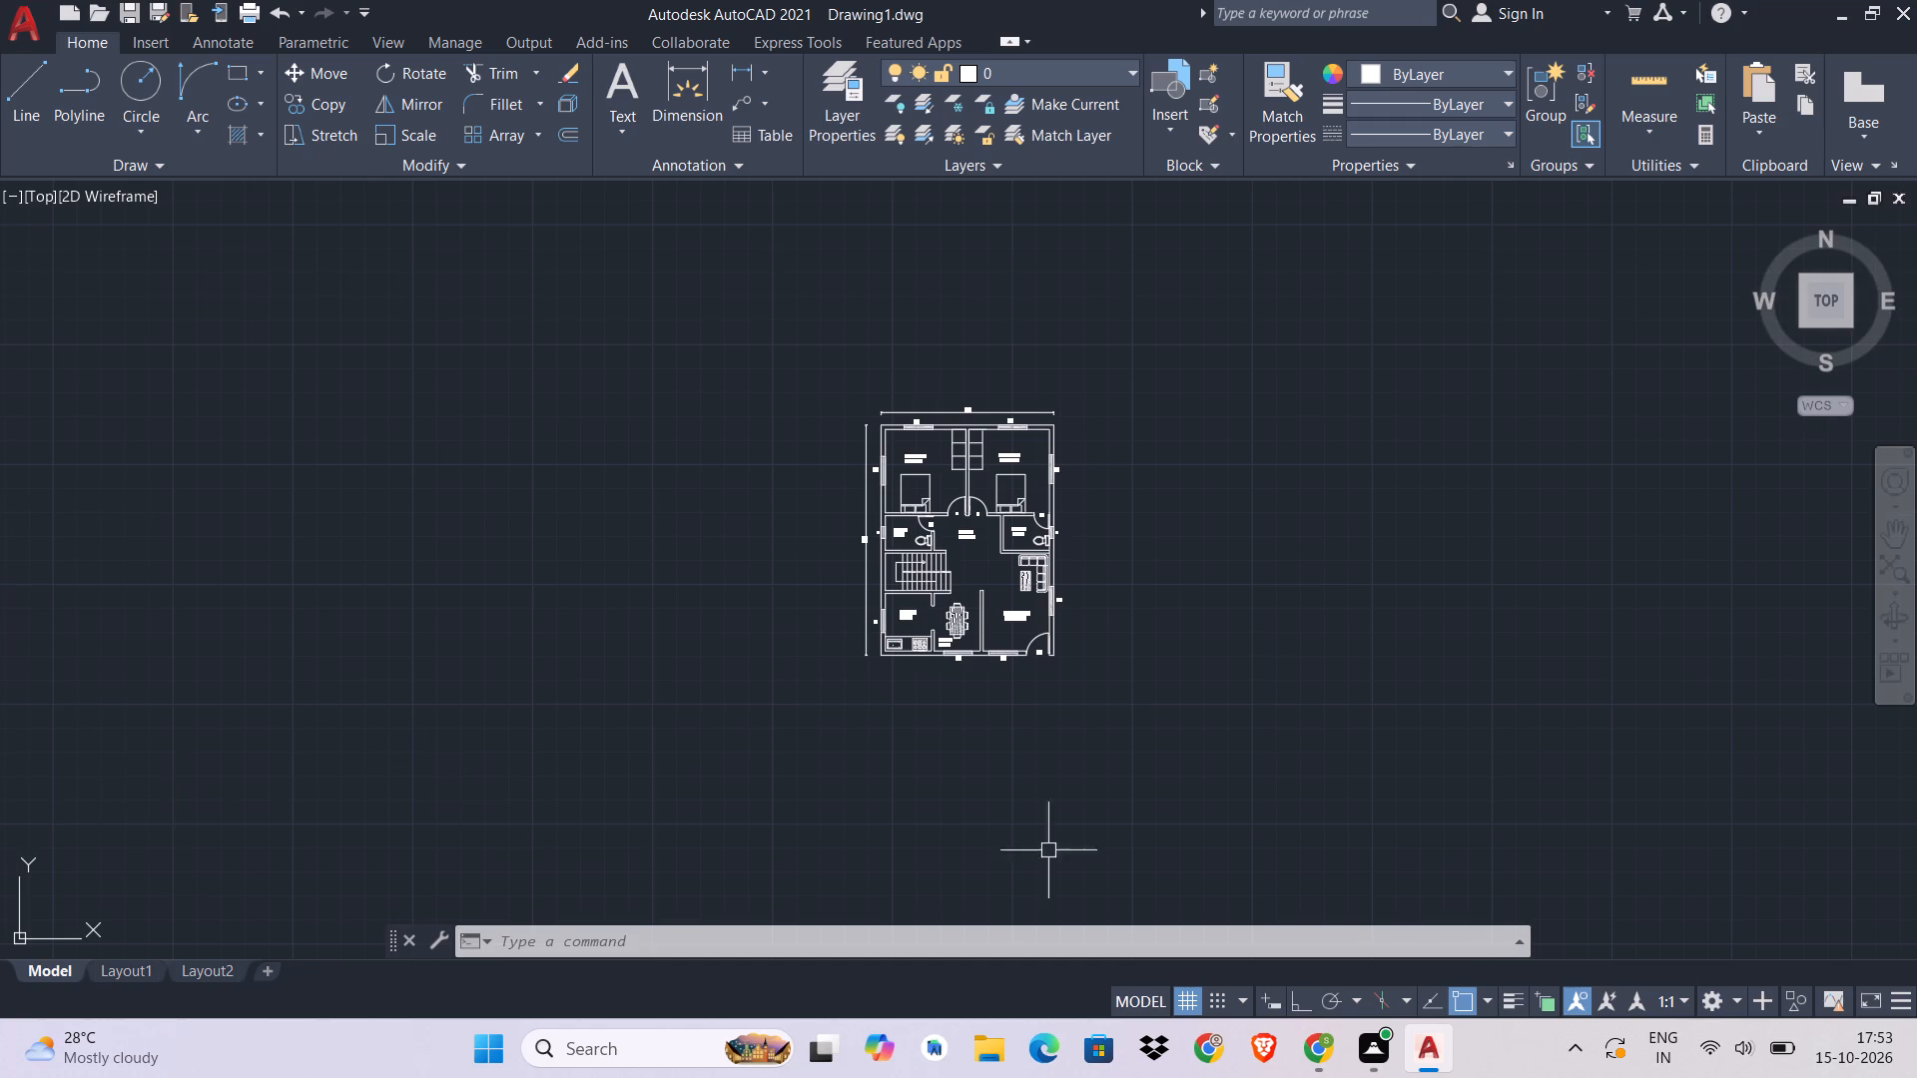
Inspect the wardrobes along the wall between the two bedrooms, and review the complete floor plan with no command active.
{"action": "scroll", "coordinate": [976, 465], "scroll_direction": "up", "scroll_amount": 4}
{"action": "middle_click_drag", "start_coordinate": [952, 425], "coordinate": [960, 596]}
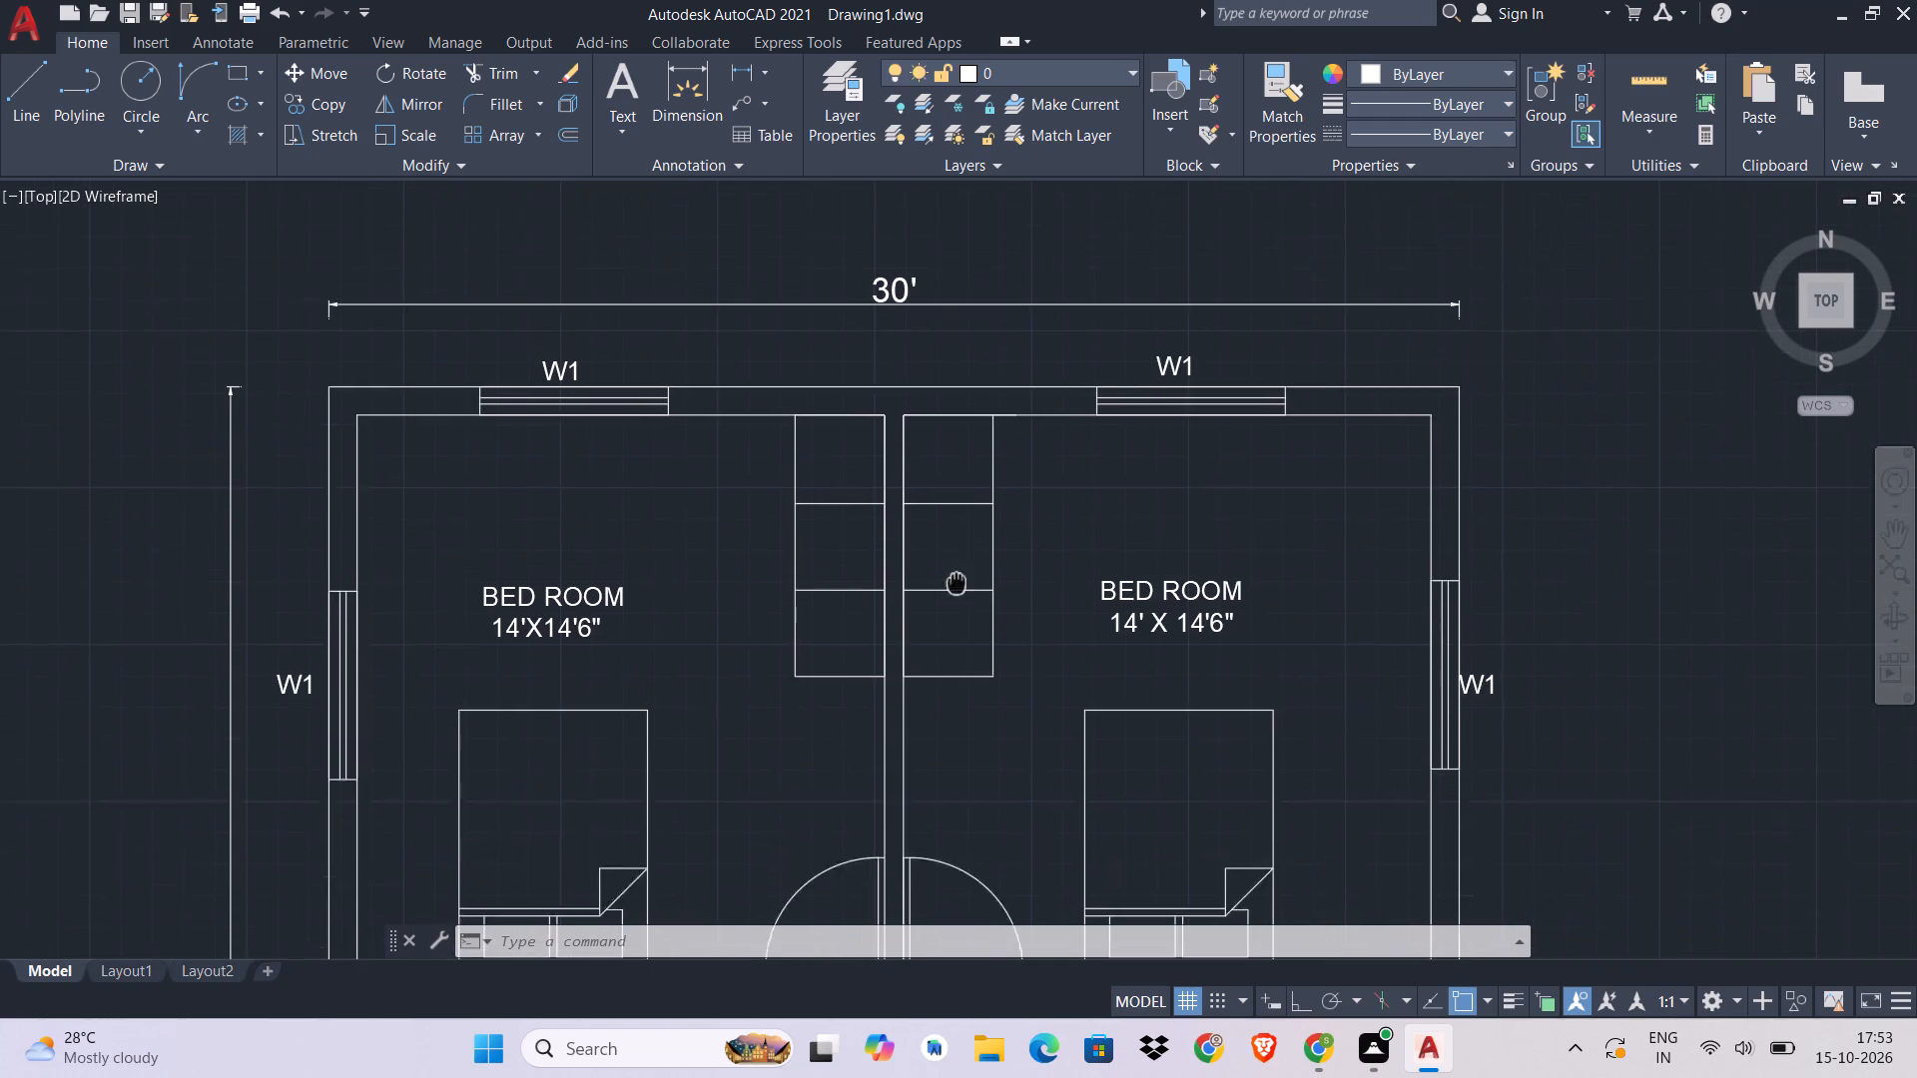
{"action": "middle_click_drag", "start_coordinate": [960, 596], "coordinate": [960, 600]}
{"action": "scroll", "coordinate": [990, 557], "scroll_direction": "up", "scroll_amount": 3}
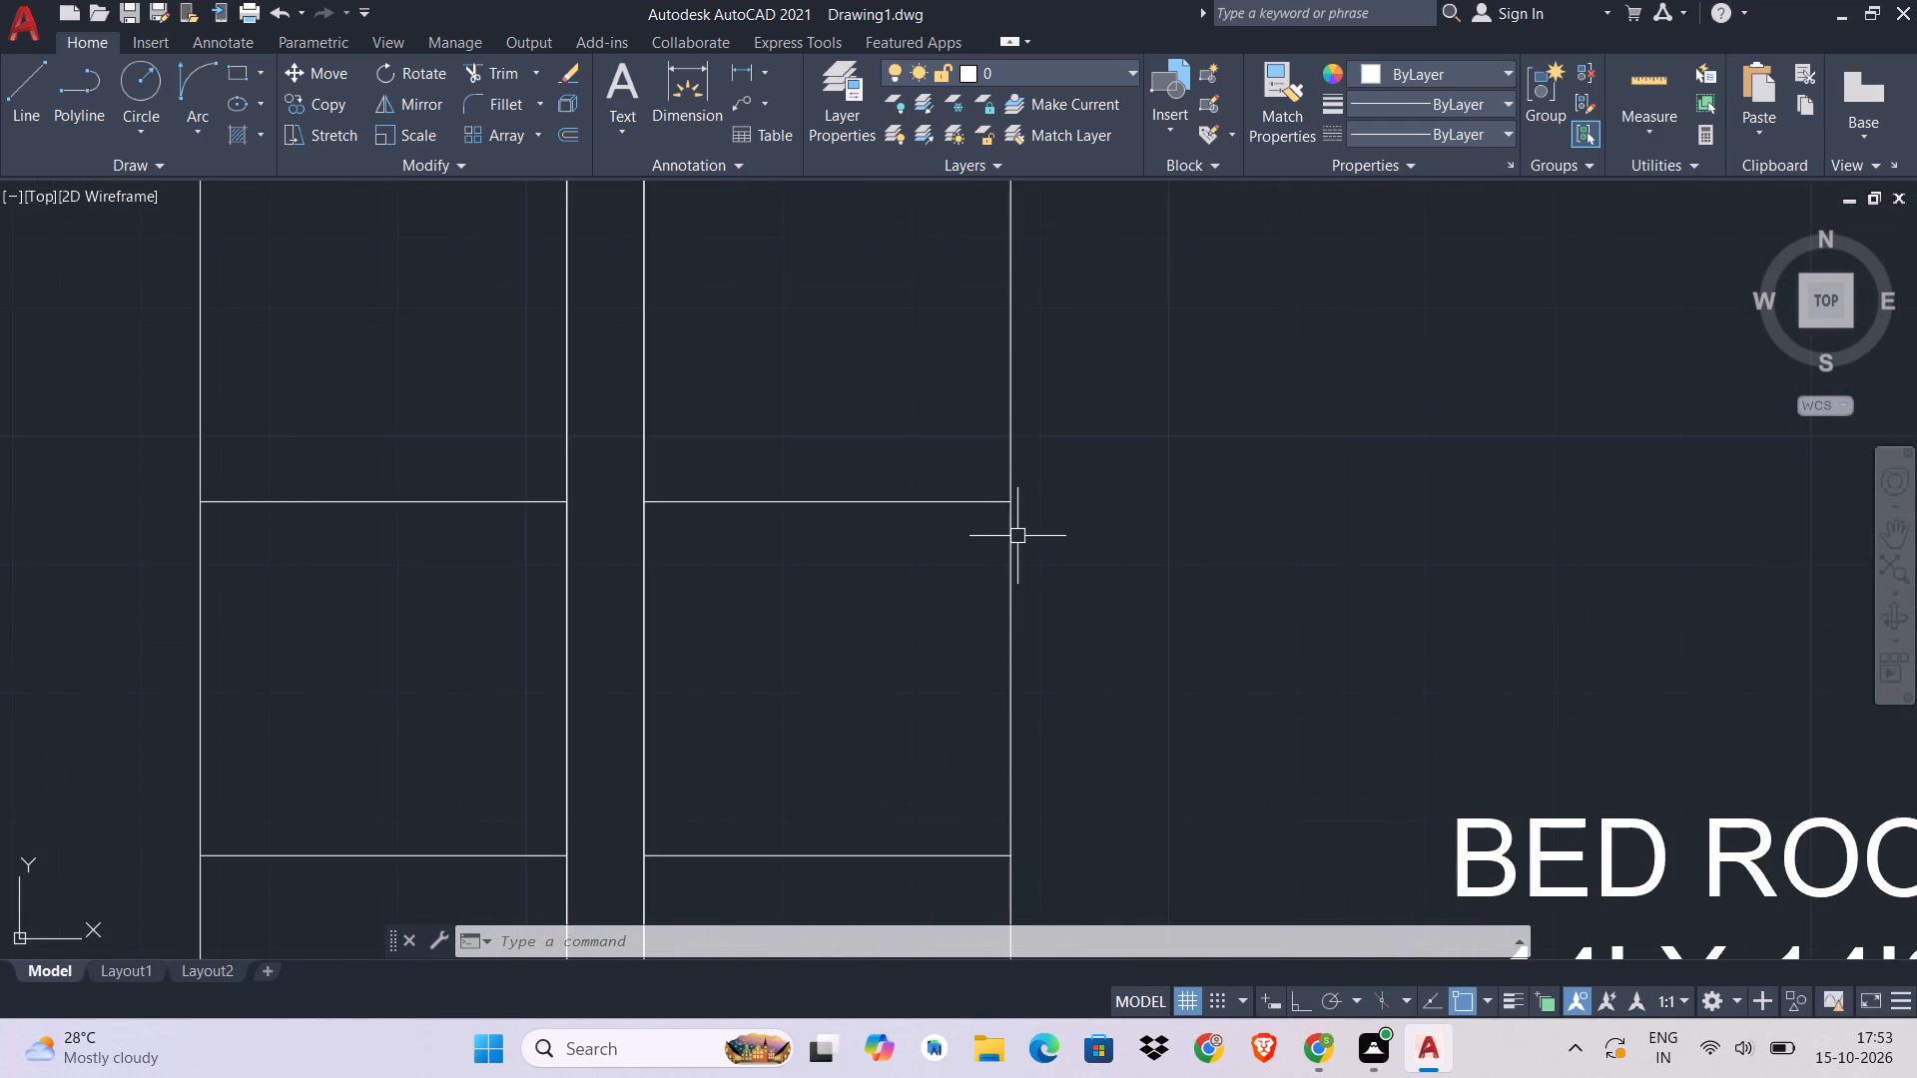
{"action": "middle_click_drag", "start_coordinate": [1018, 556], "coordinate": [1013, 586]}
{"action": "key", "text": "s"}
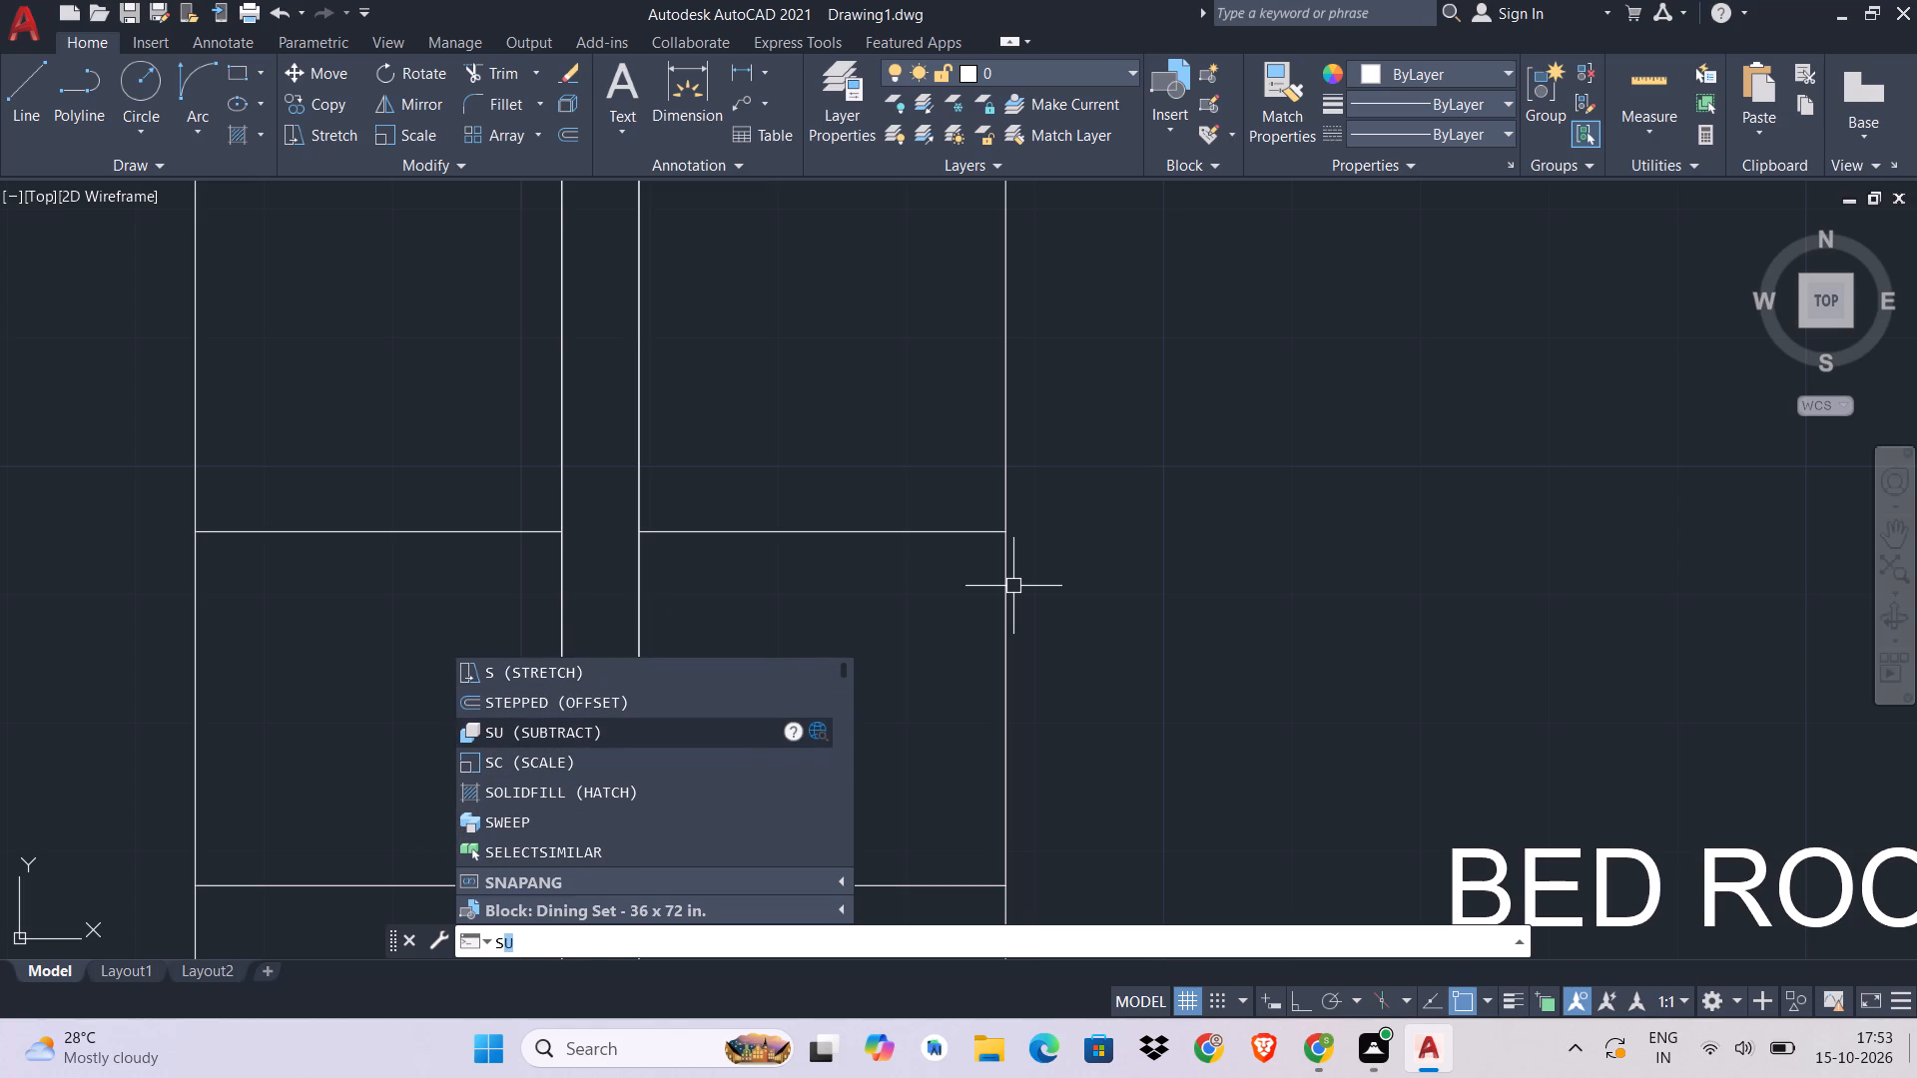
{"action": "key", "text": "Escape"}
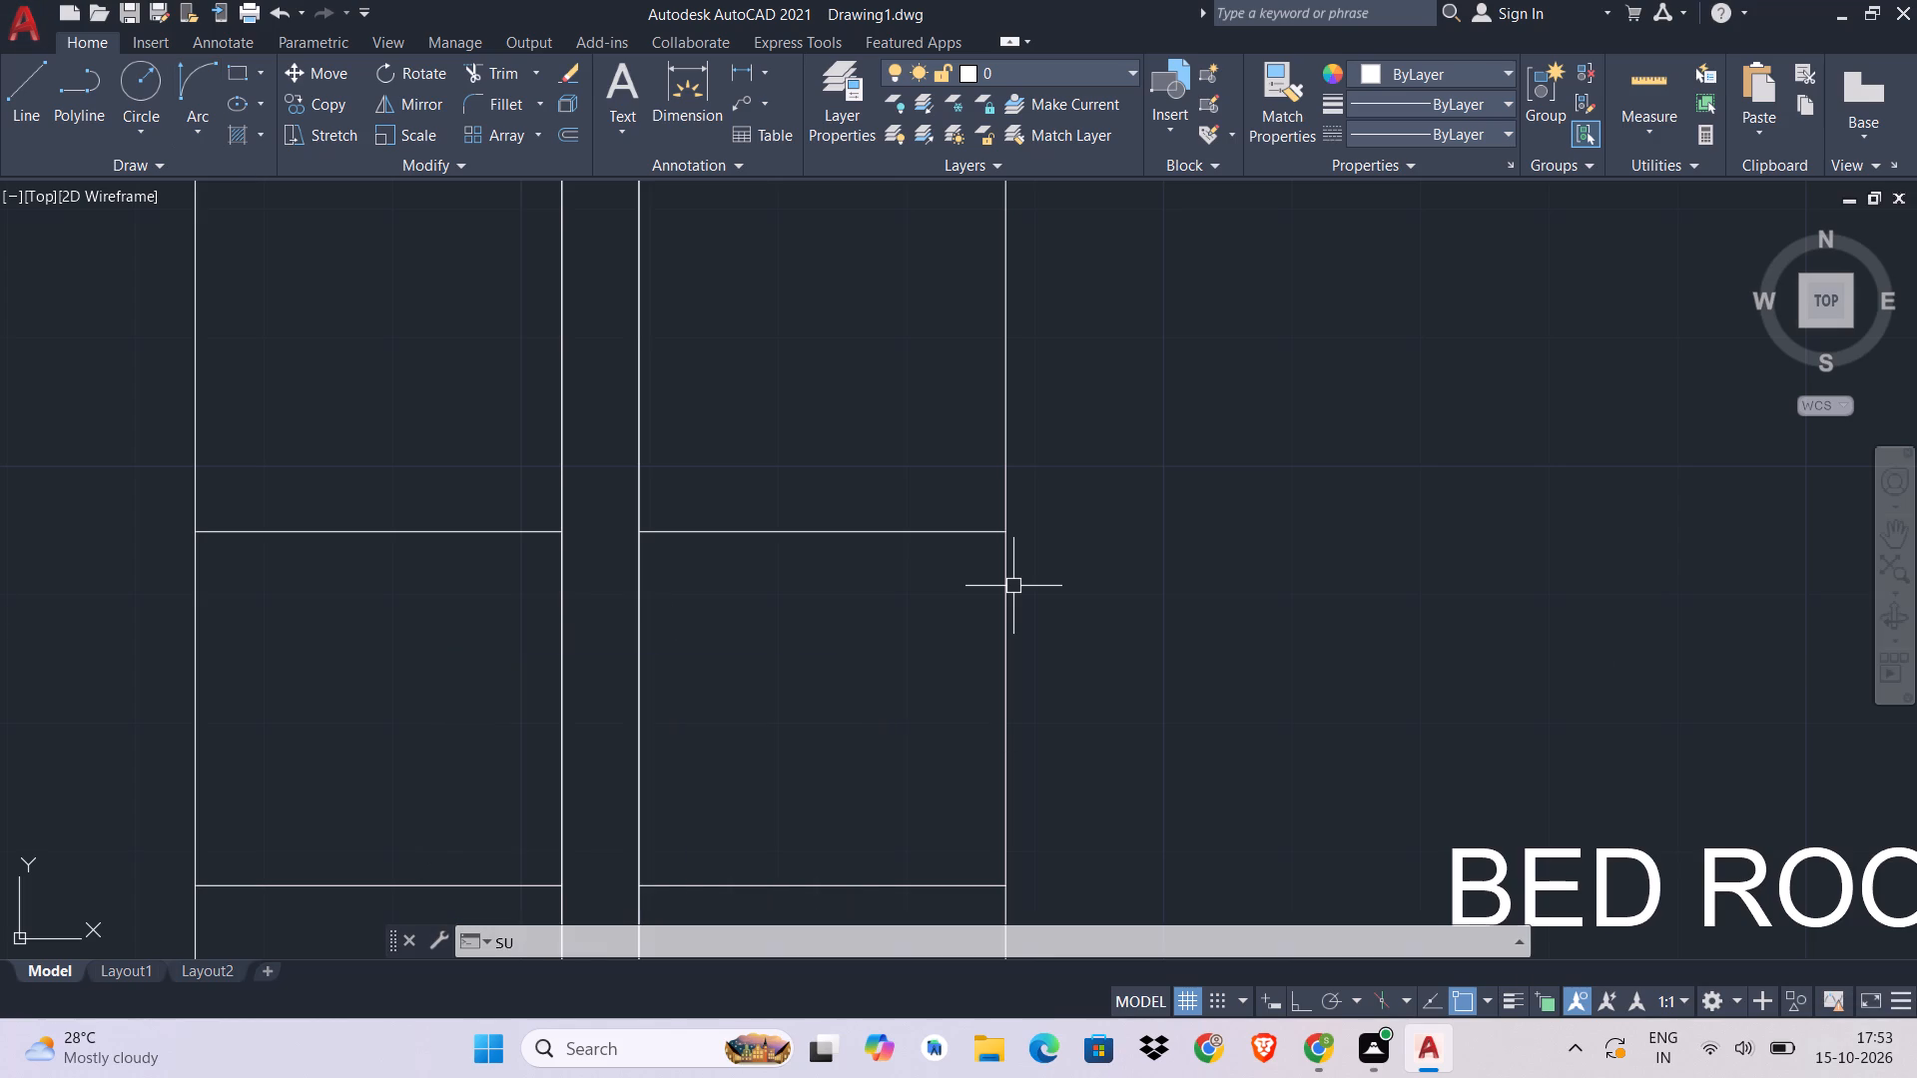
{"action": "scroll", "coordinate": [1197, 595], "scroll_direction": "down", "scroll_amount": 7}
{"action": "scroll", "coordinate": [1178, 710], "scroll_direction": "up", "scroll_amount": 2}
{"action": "middle_click_drag", "start_coordinate": [1183, 724], "coordinate": [1084, 604]}
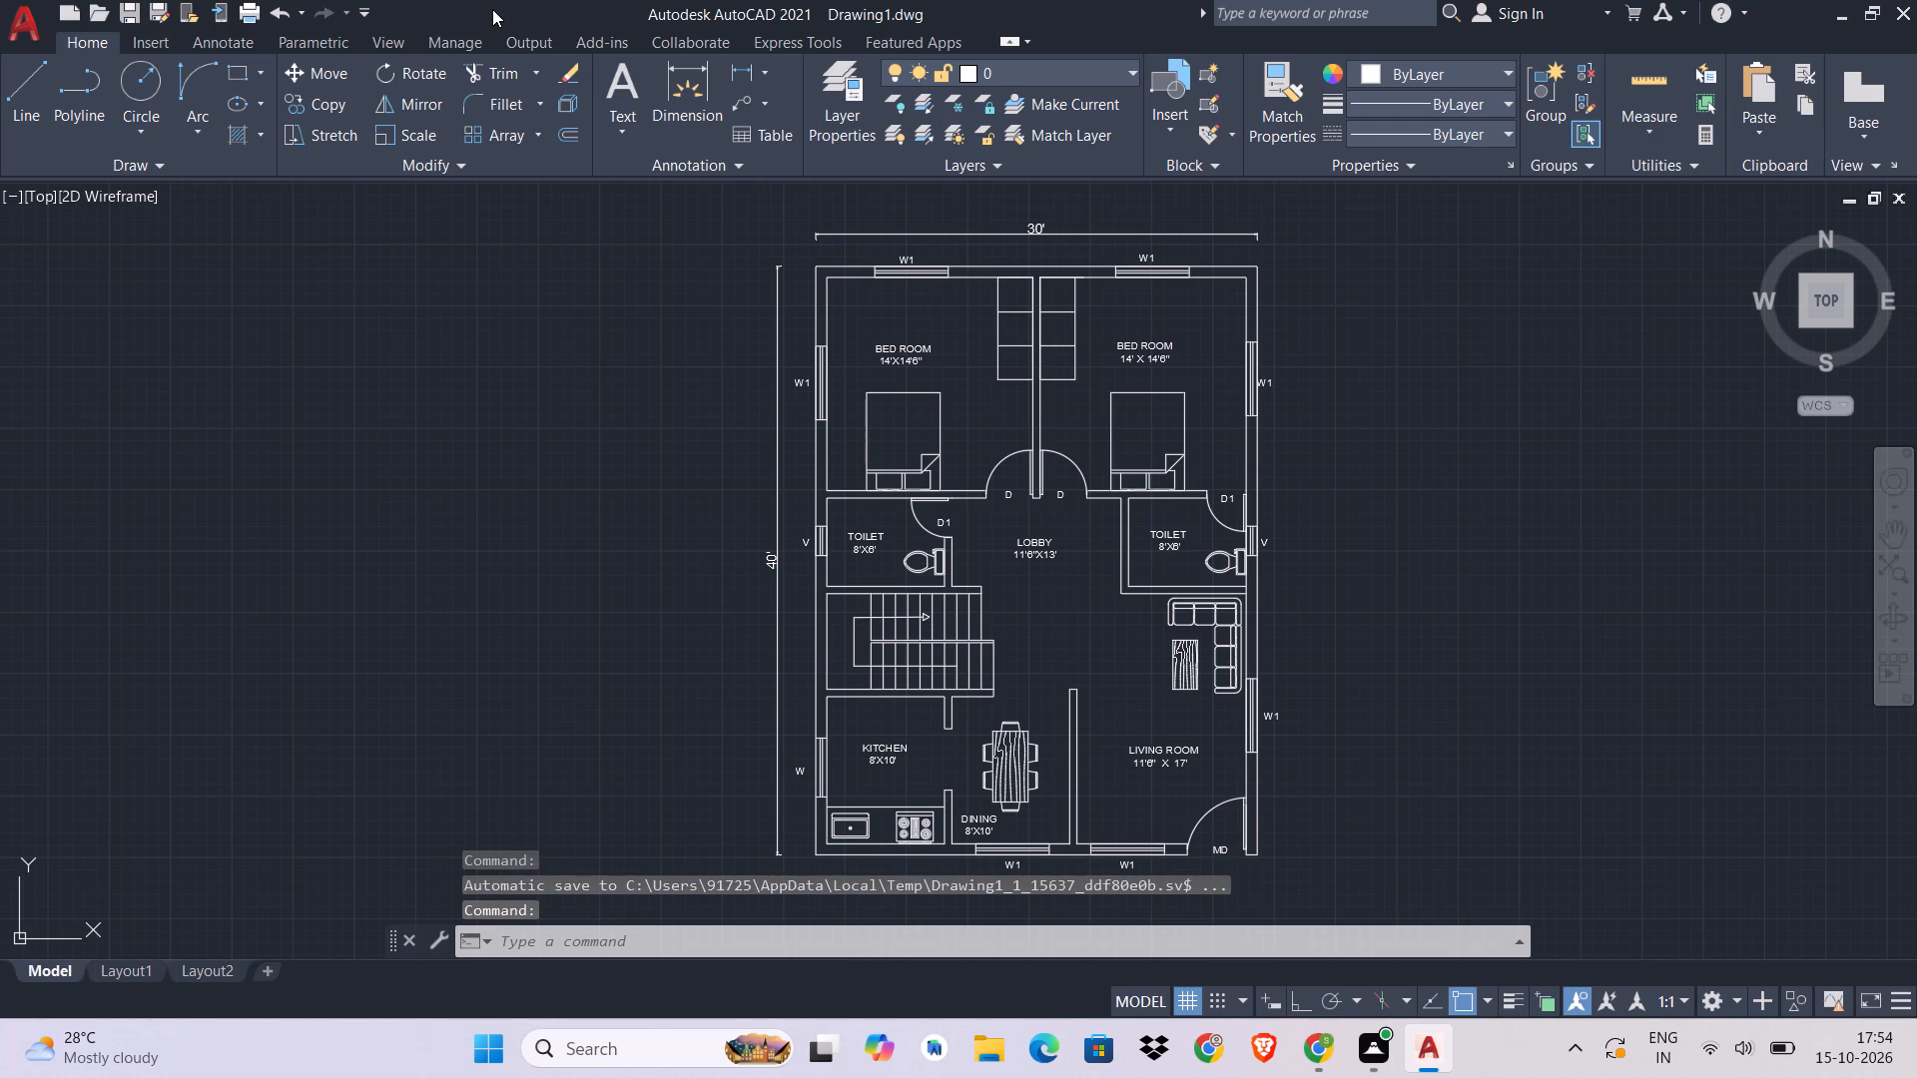
{"action": "key", "text": "Escape"}
{"action": "key", "text": "Escape"}
{"action": "key", "text": "Escape"}
{"action": "key", "text": "Escape"}
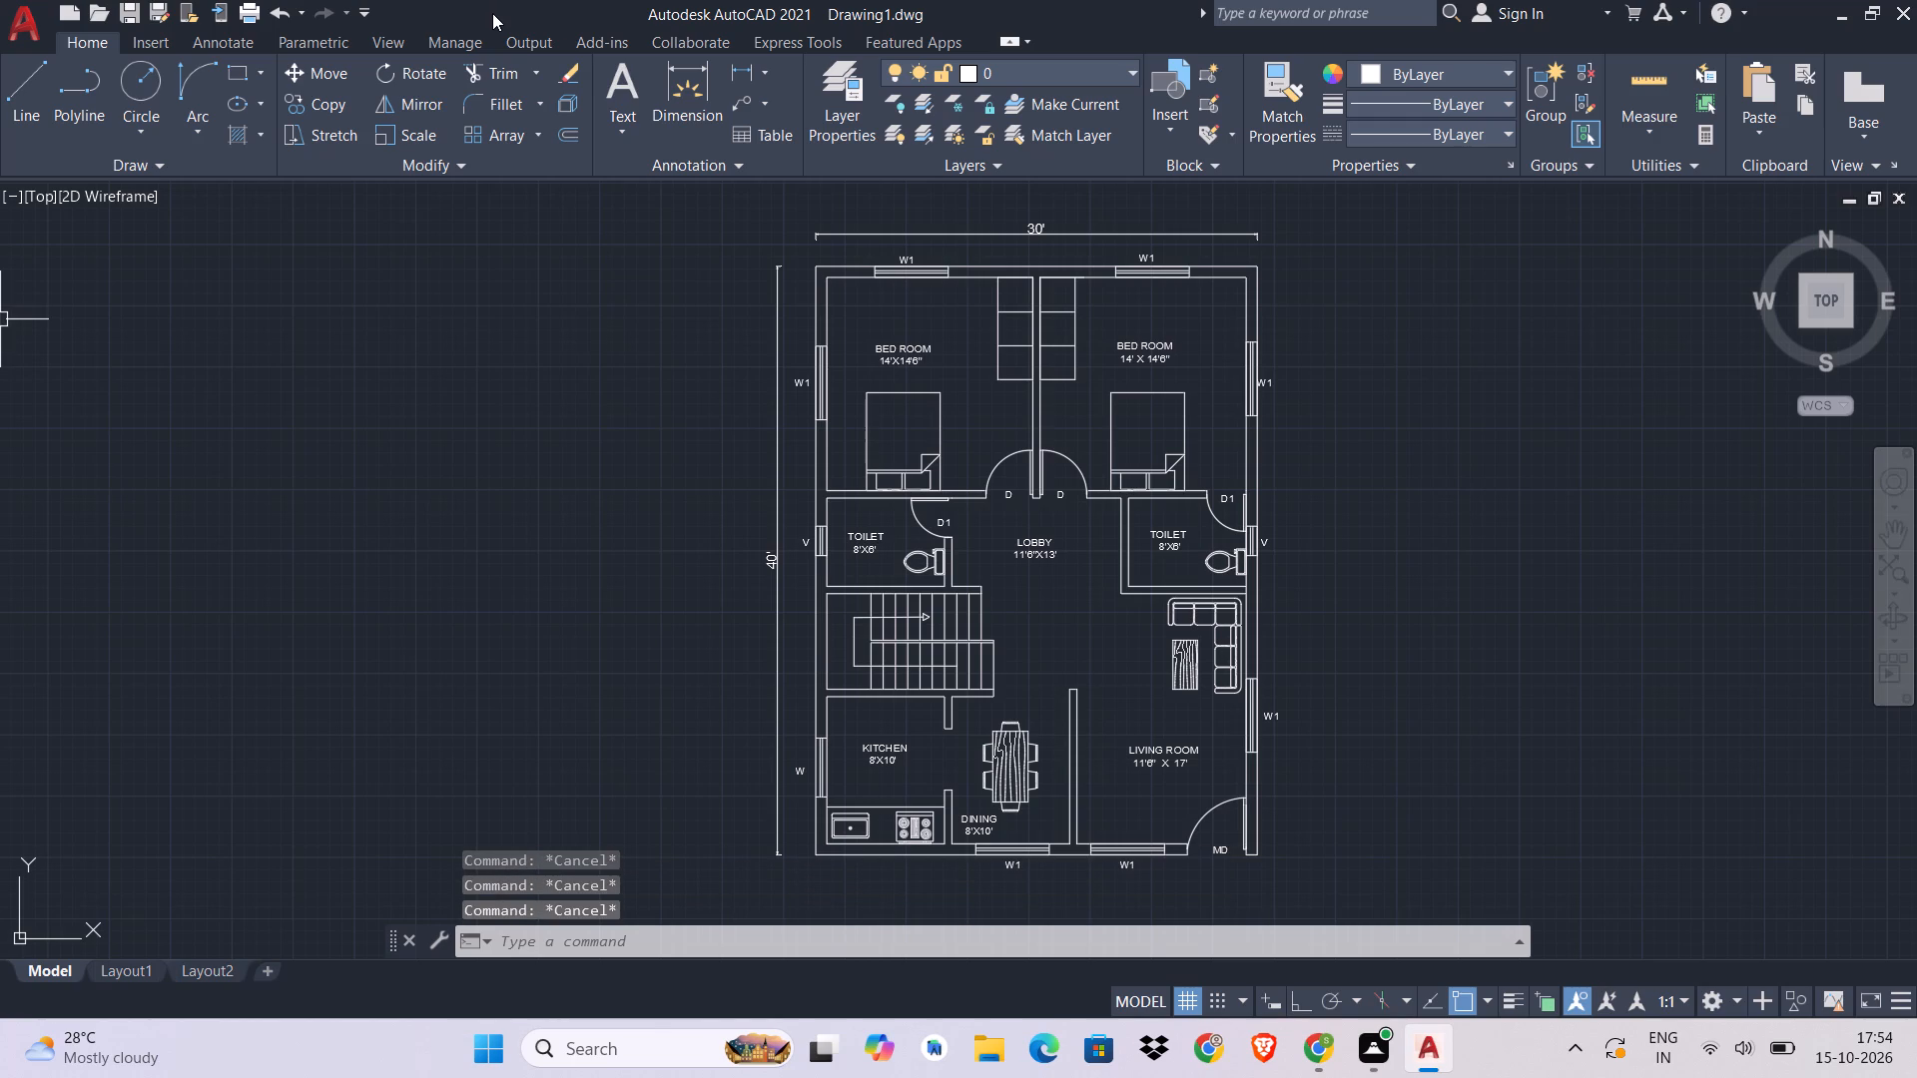